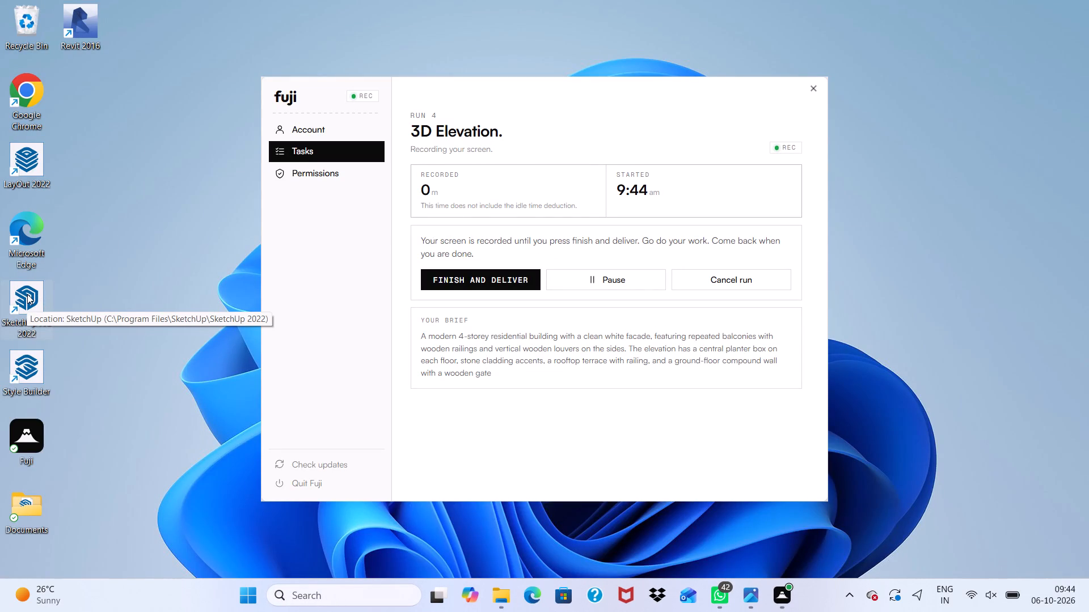
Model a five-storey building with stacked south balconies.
Launch SketchUp Pro 2022 from the desktop.
double_click(27, 294)
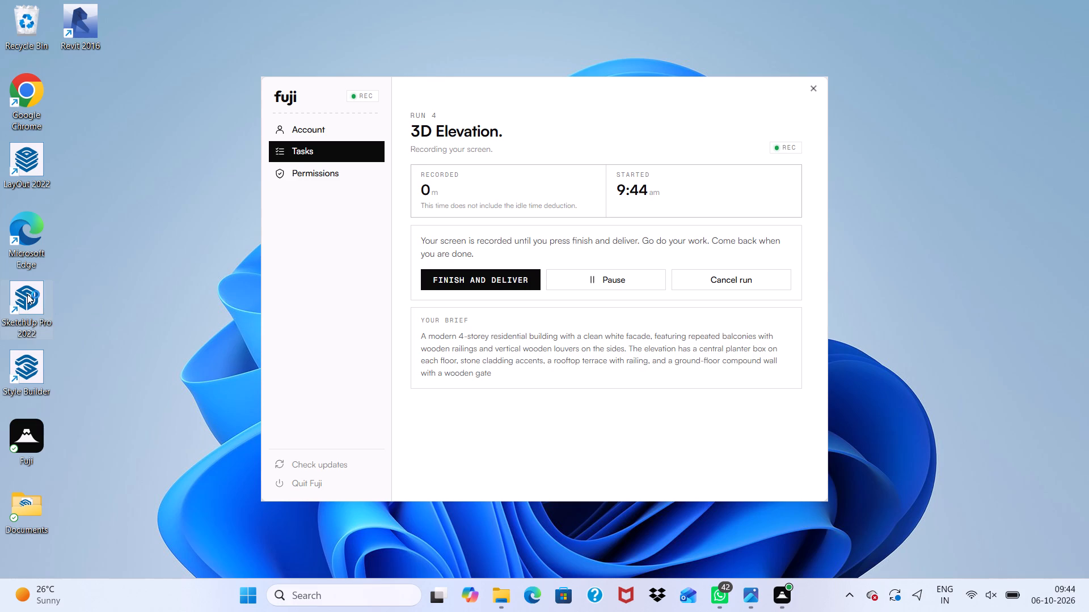
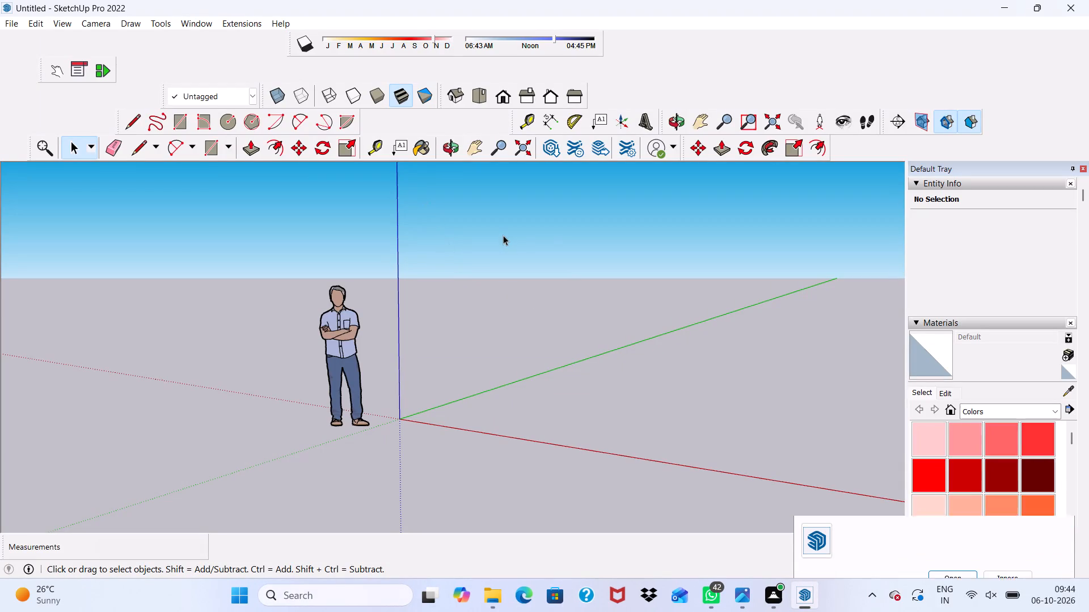
Draw a 40' by 40' rectangle flat on the ground beside the scale figure as the building footprint.
scroll(518, 263, down, 2)
middle_drag(542, 285, 669, 241)
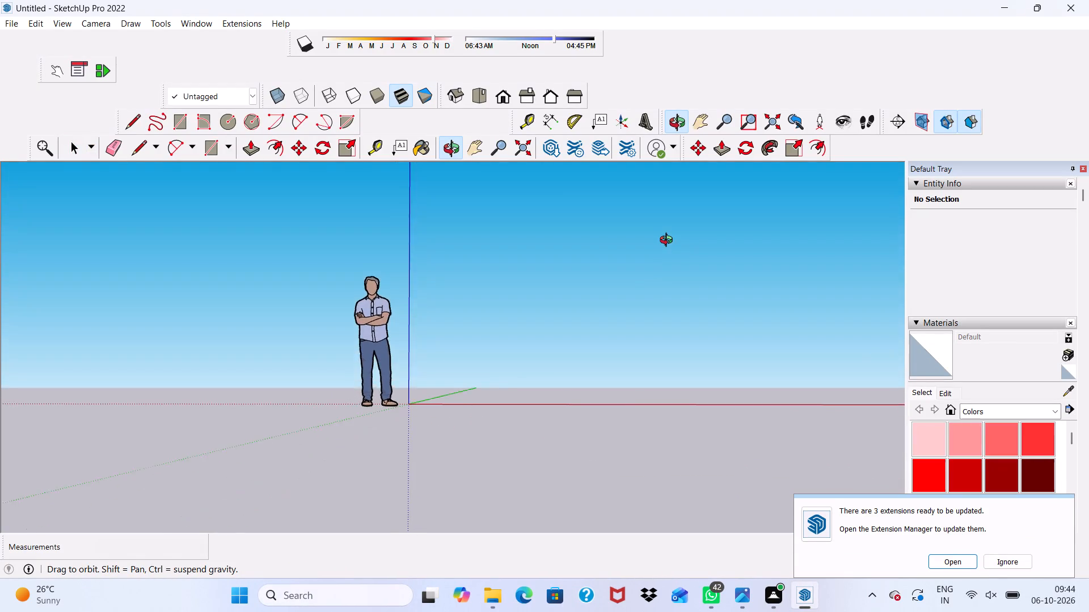
middle_drag(669, 241, 645, 282)
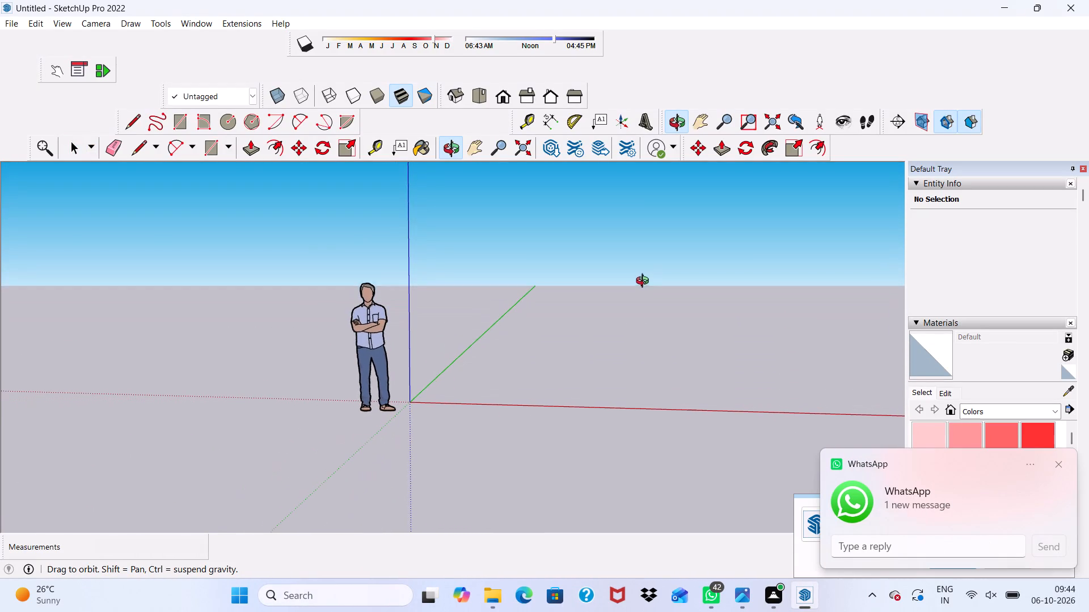
middle_drag(645, 282, 645, 283)
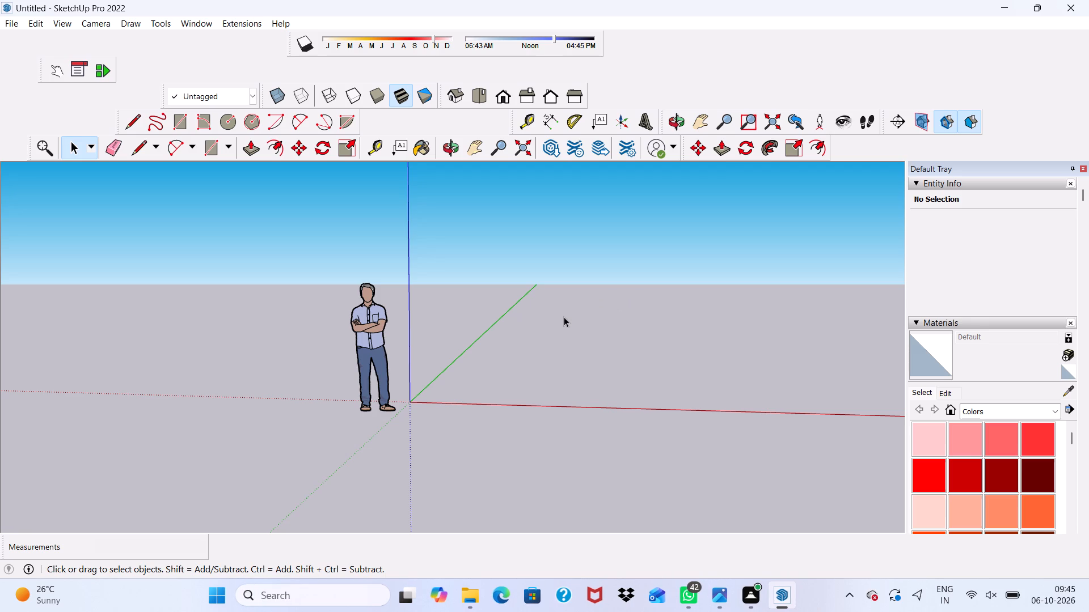
scroll(504, 337, up, 3)
middle_drag(504, 337, 527, 338)
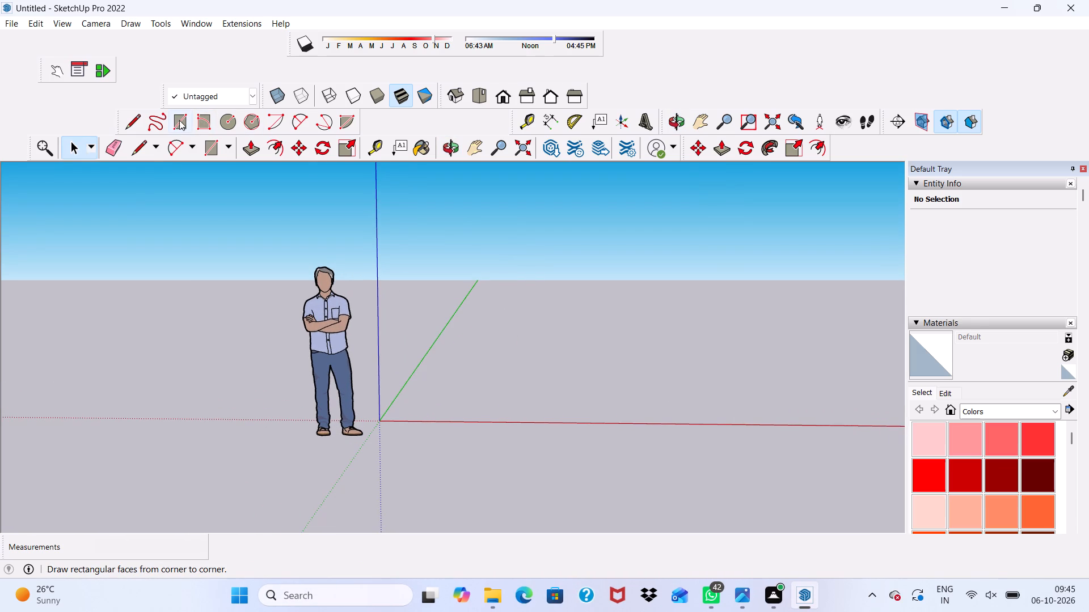
click(179, 120)
scroll(571, 271, up, 4)
middle_drag(562, 308, 557, 342)
scroll(540, 310, up, 4)
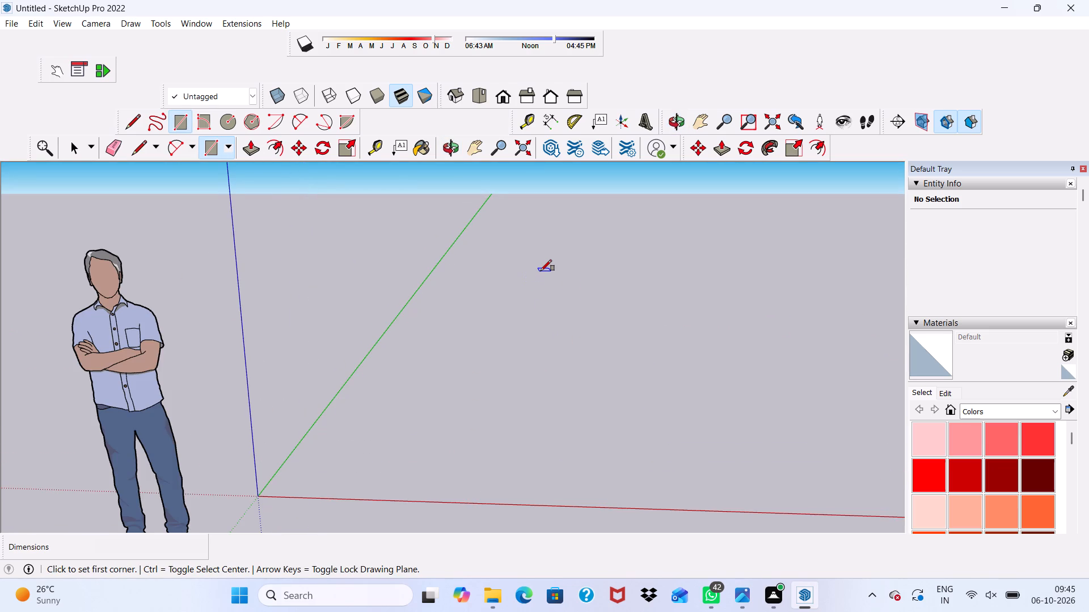
click(541, 271)
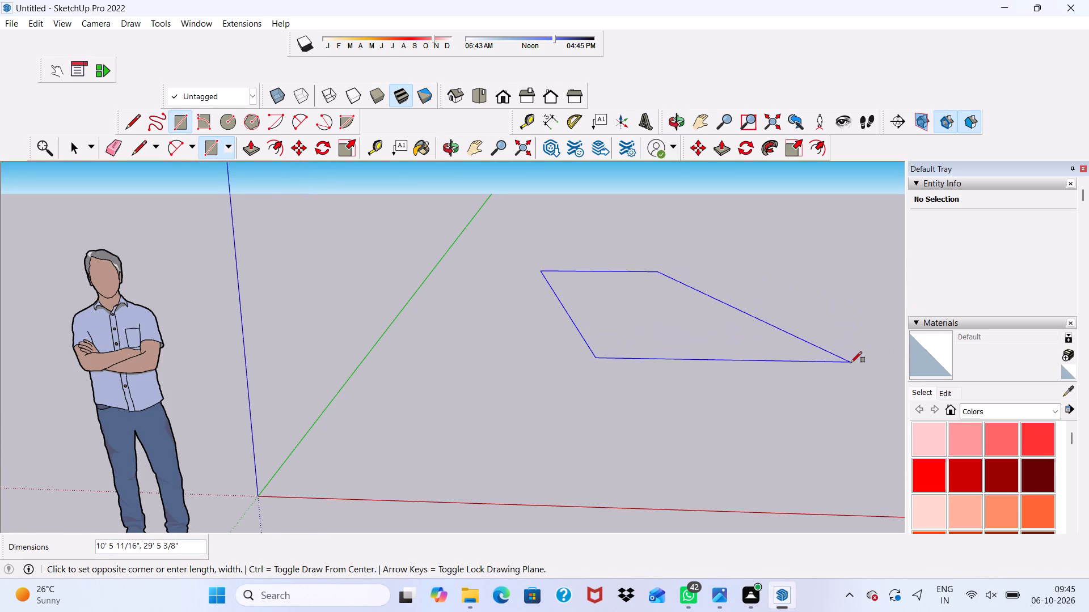
text(40',40')
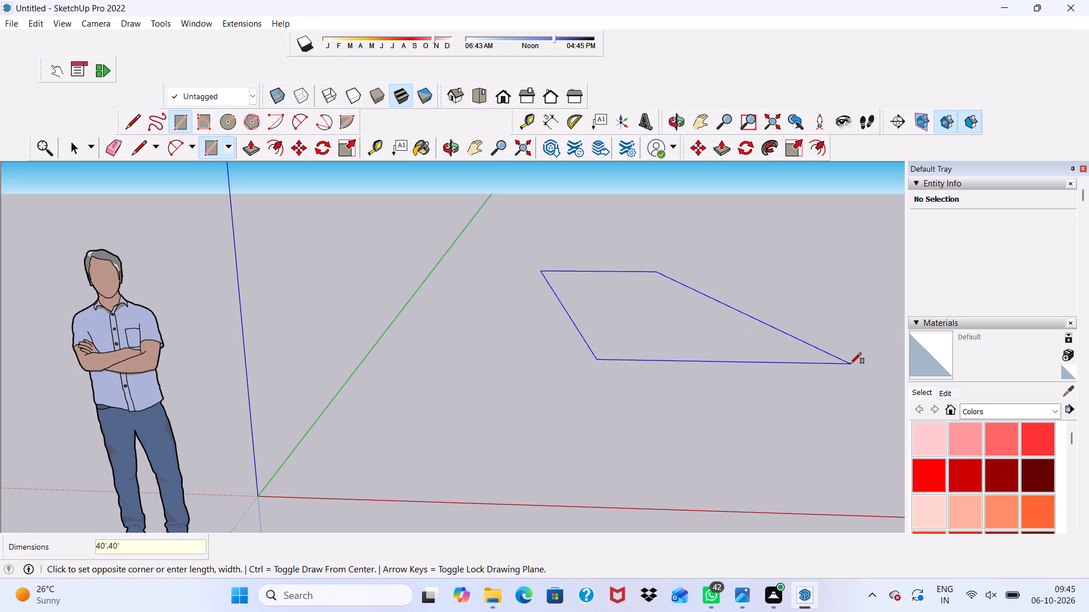
key(Return)
Move the square footprint, face and edges together, from its front corner farther back from the red axis.
scroll(768, 351, up, 1)
scroll(765, 354, down, 6)
scroll(529, 426, up, 1)
scroll(528, 427, down, 1)
scroll(528, 428, up, 1)
scroll(530, 428, down, 5)
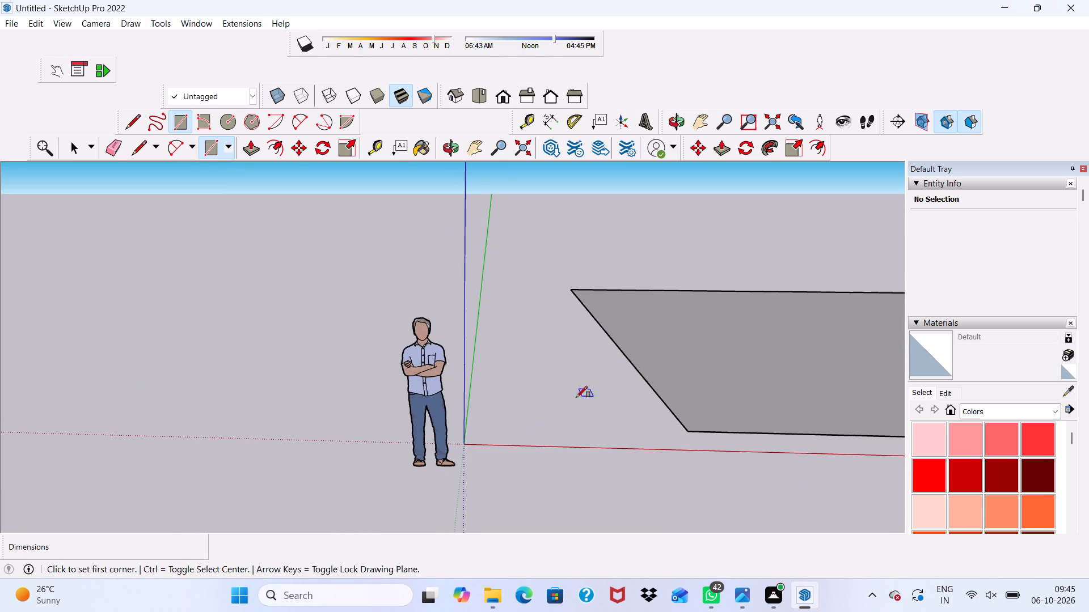
scroll(576, 397, down, 6)
scroll(646, 318, up, 1)
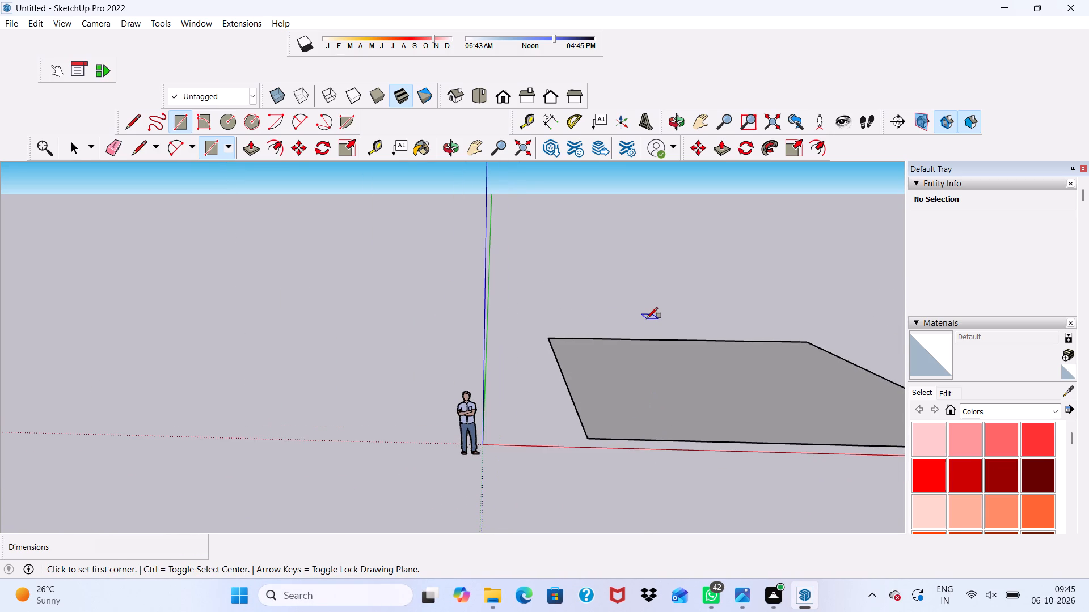
key(space)
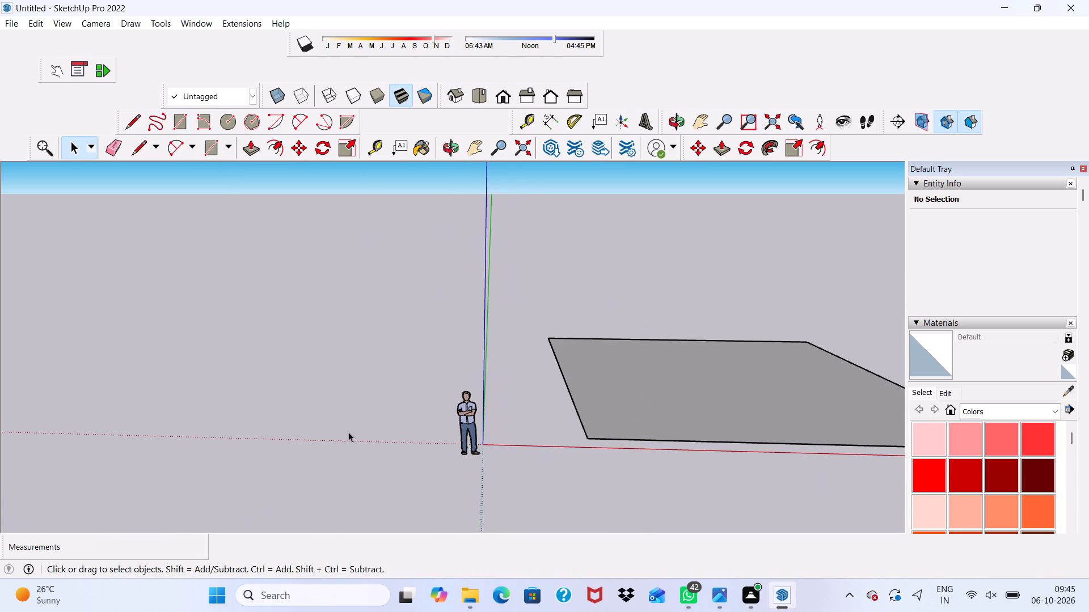
scroll(348, 432, down, 6)
scroll(402, 467, up, 4)
scroll(355, 452, up, 5)
click(614, 426)
double_click(614, 413)
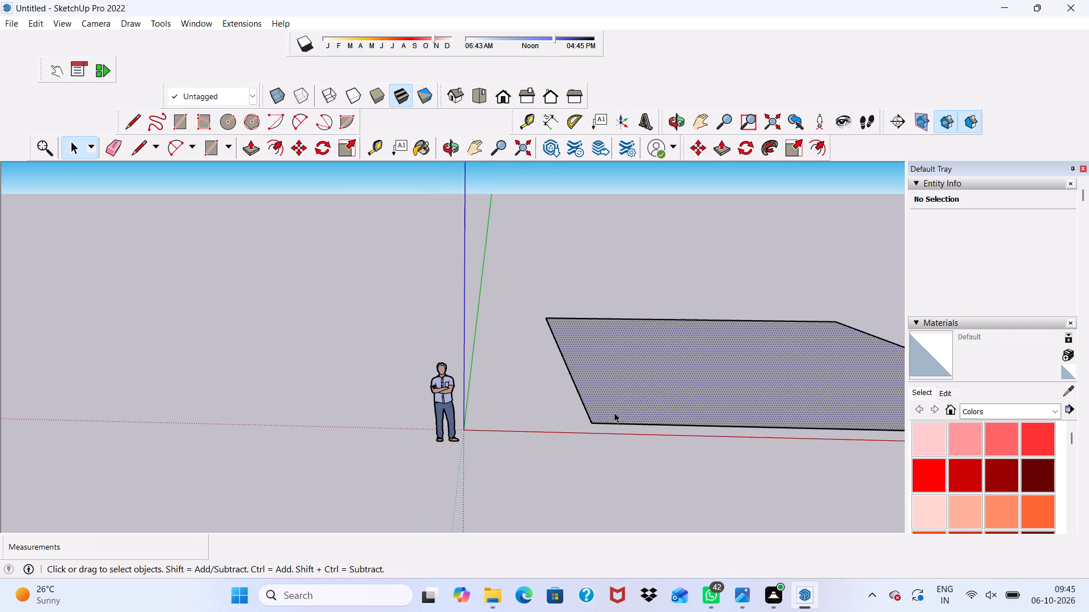
click(294, 146)
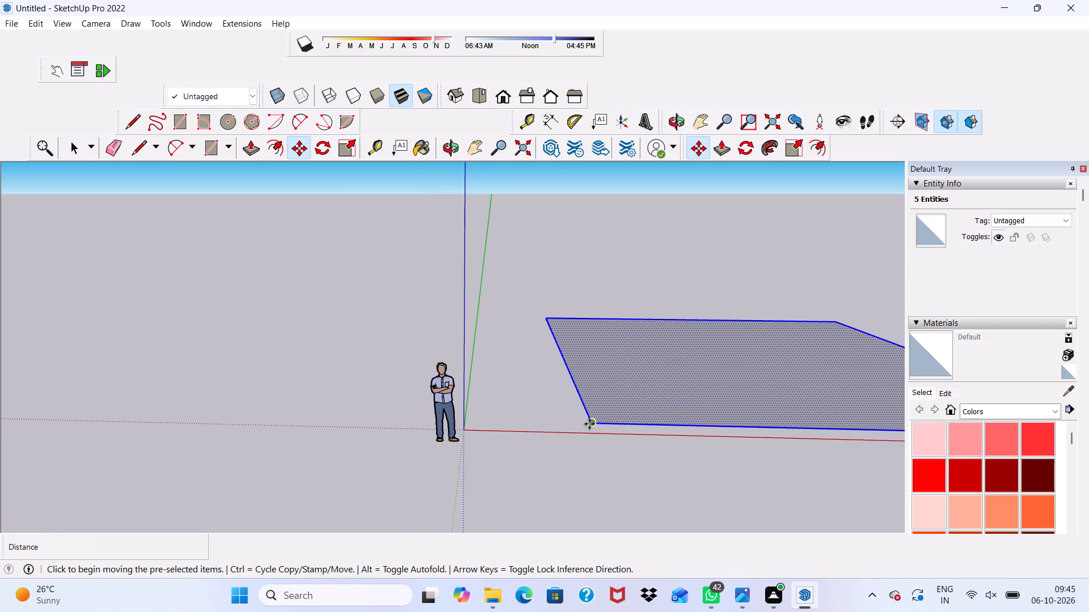
drag(589, 423, 527, 365)
scroll(542, 336, down, 3)
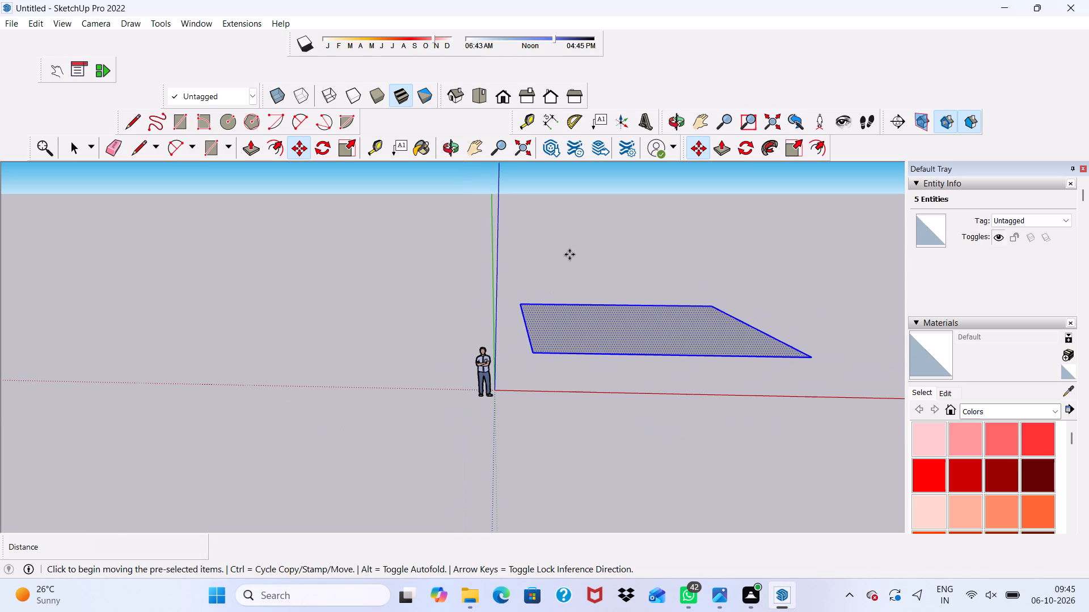
key(space)
click(574, 244)
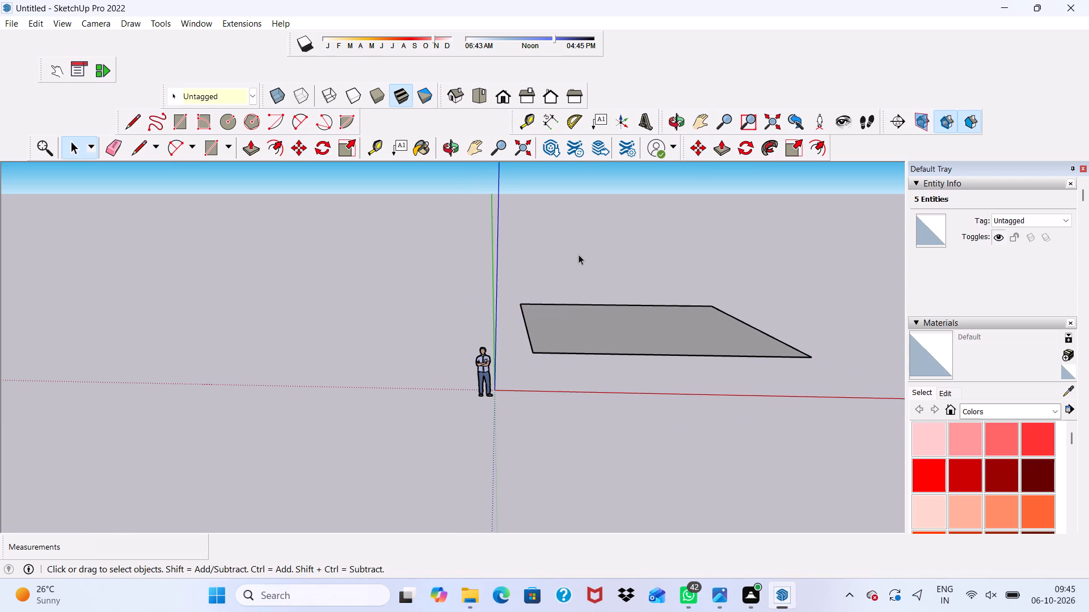
Offset the footprint's outline 9" inward to form the wall thickness.
middle_drag(624, 330, 565, 433)
scroll(572, 222, up, 6)
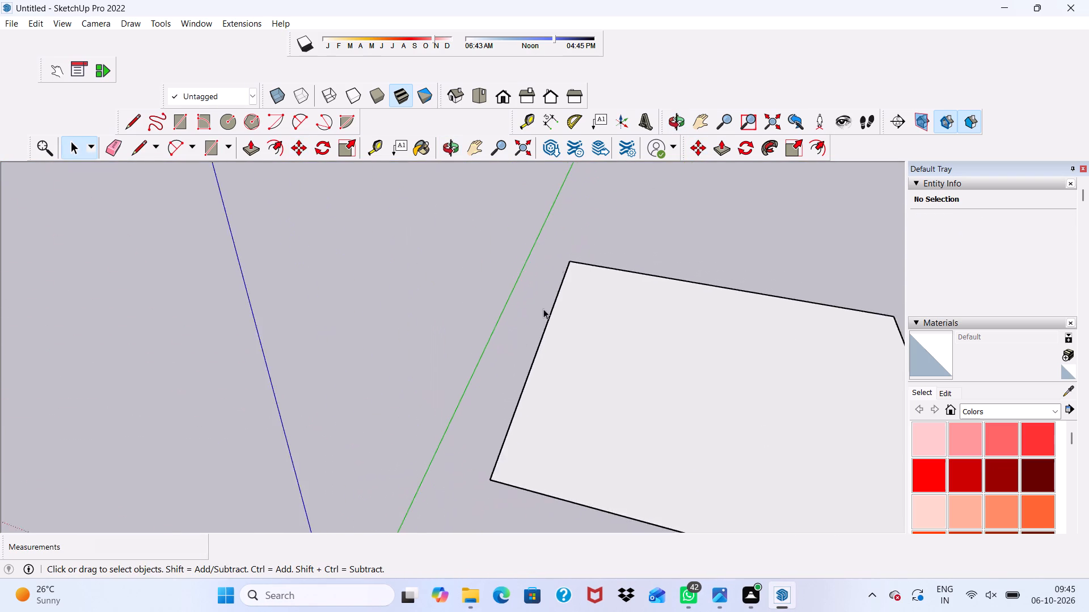
scroll(543, 309, up, 3)
scroll(446, 275, down, 9)
scroll(483, 323, up, 2)
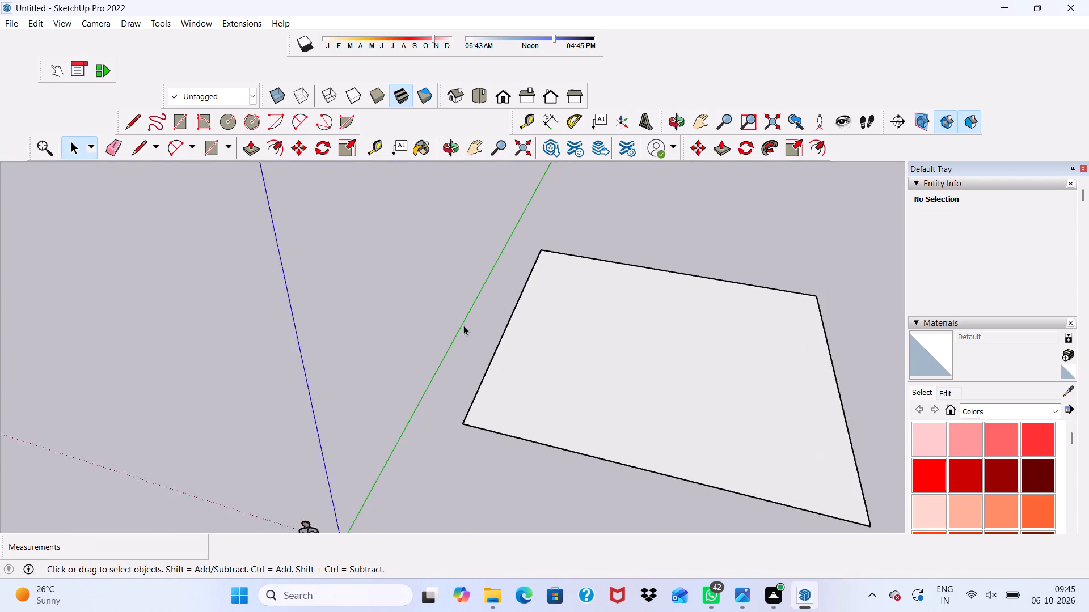
scroll(463, 325, up, 1)
scroll(463, 325, down, 2)
scroll(463, 326, up, 1)
scroll(463, 328, down, 6)
middle_drag(454, 309, 509, 289)
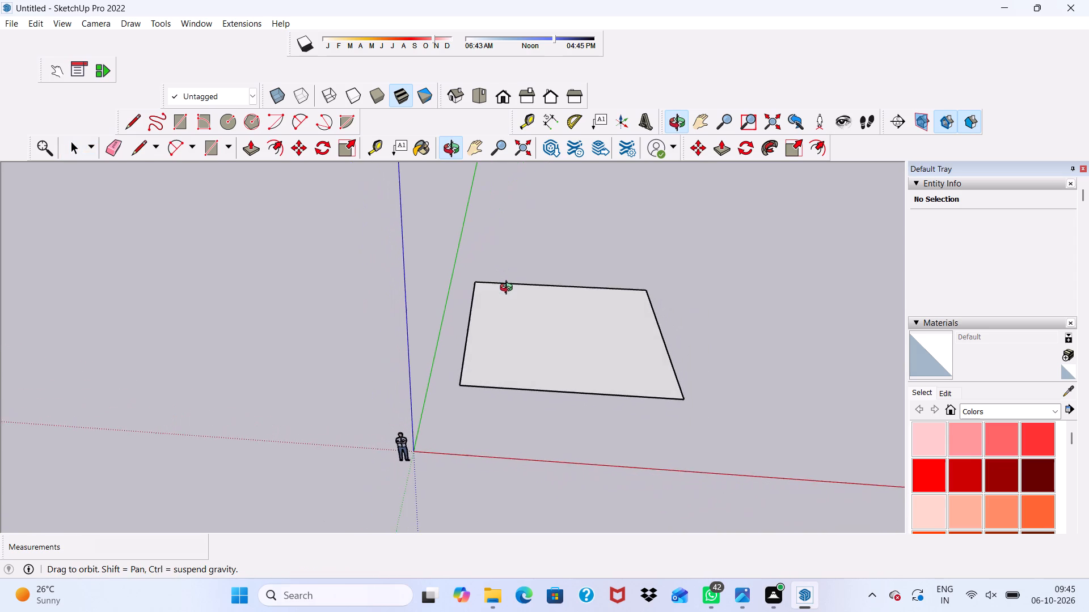
middle_drag(509, 289, 506, 294)
scroll(534, 314, up, 4)
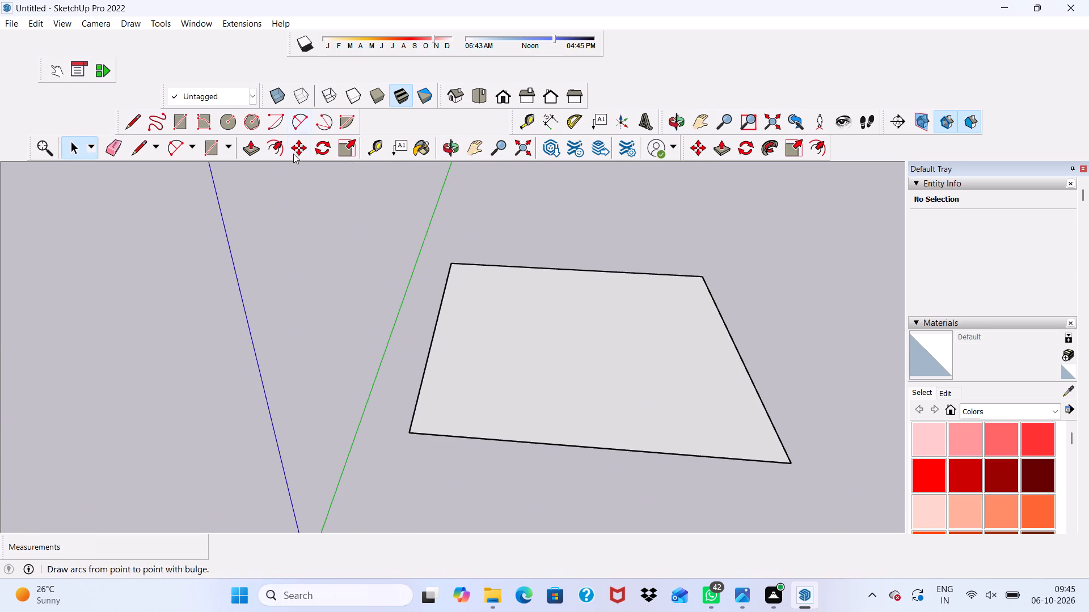
click(268, 152)
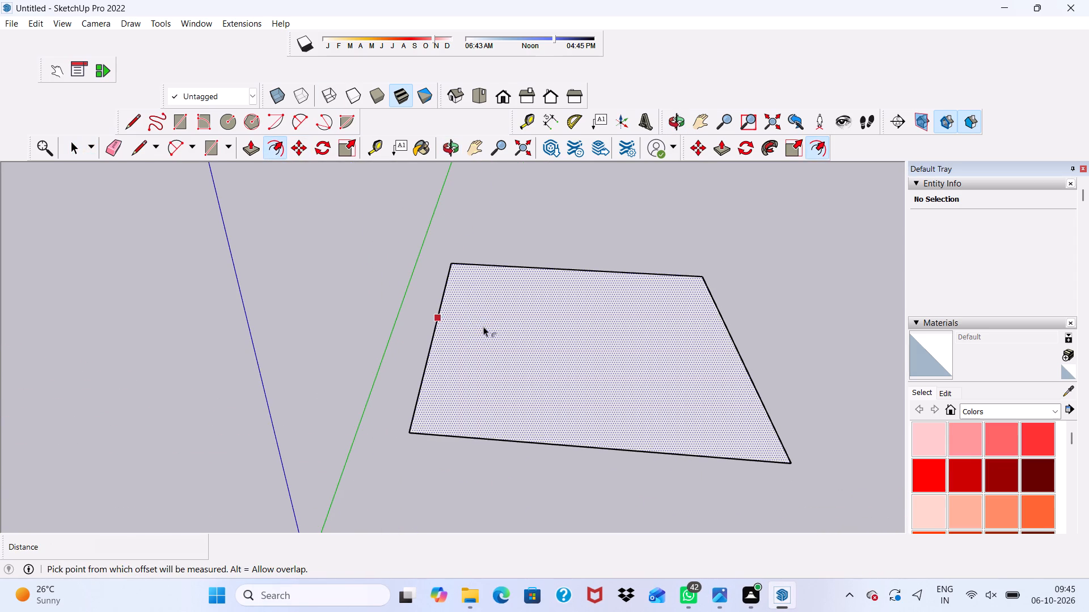
click(479, 329)
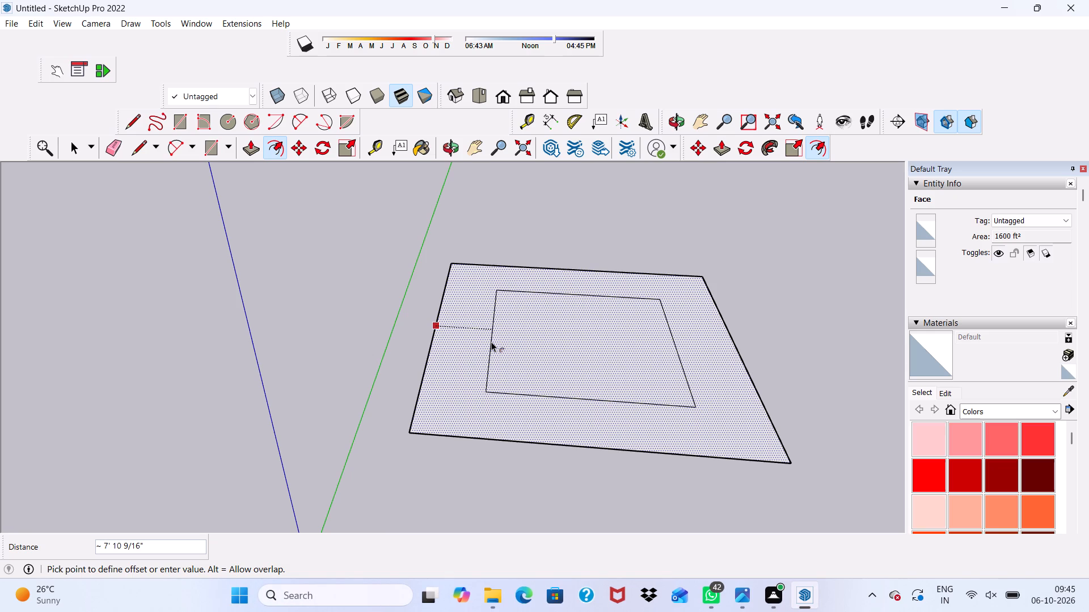
key(9)
key(shift+quotedbl)
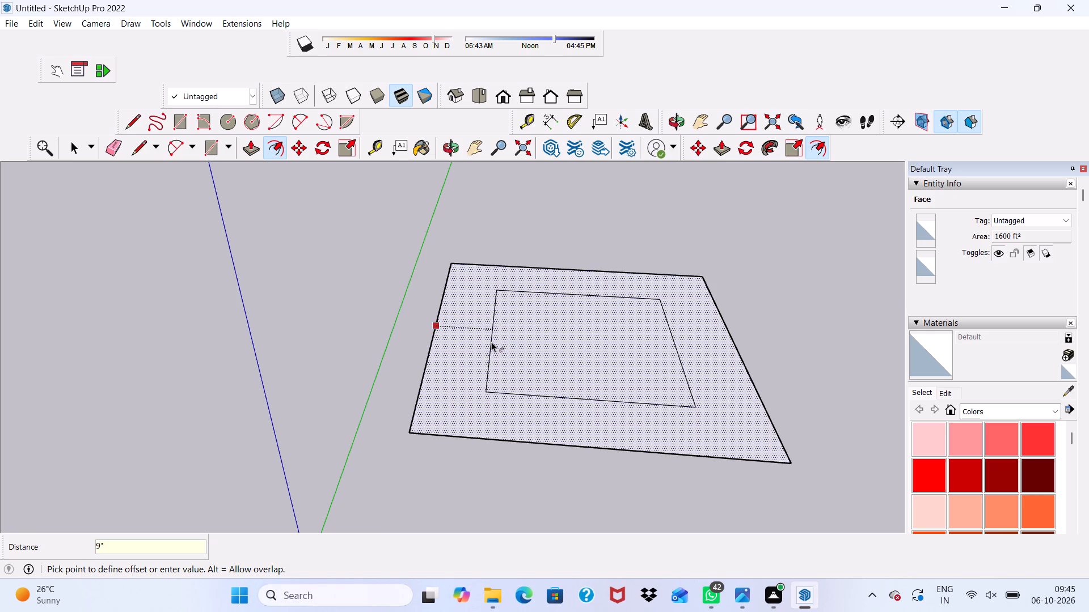
key(Return)
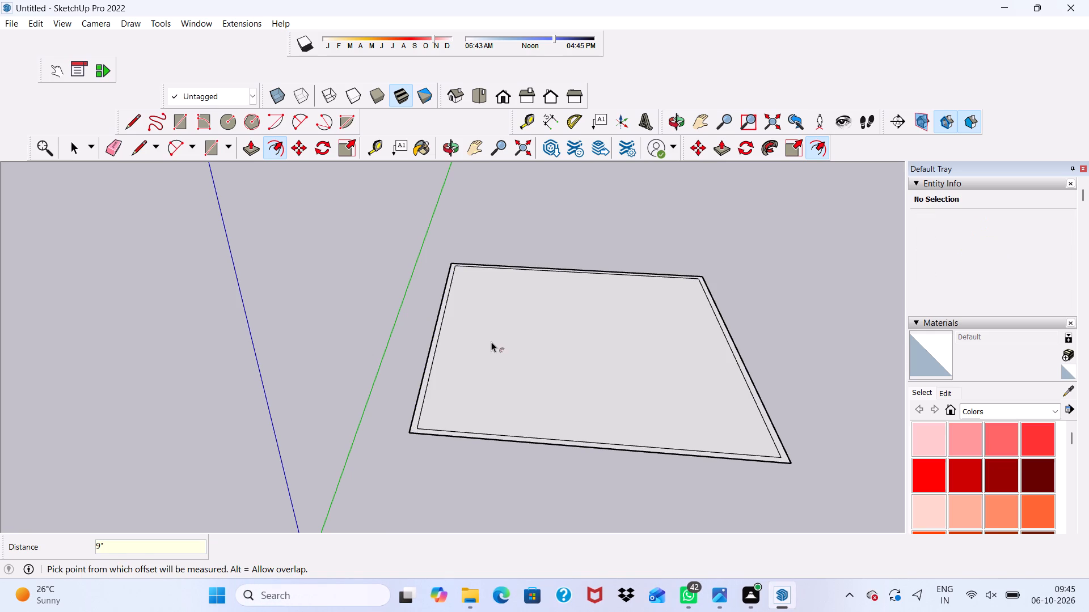
key(space)
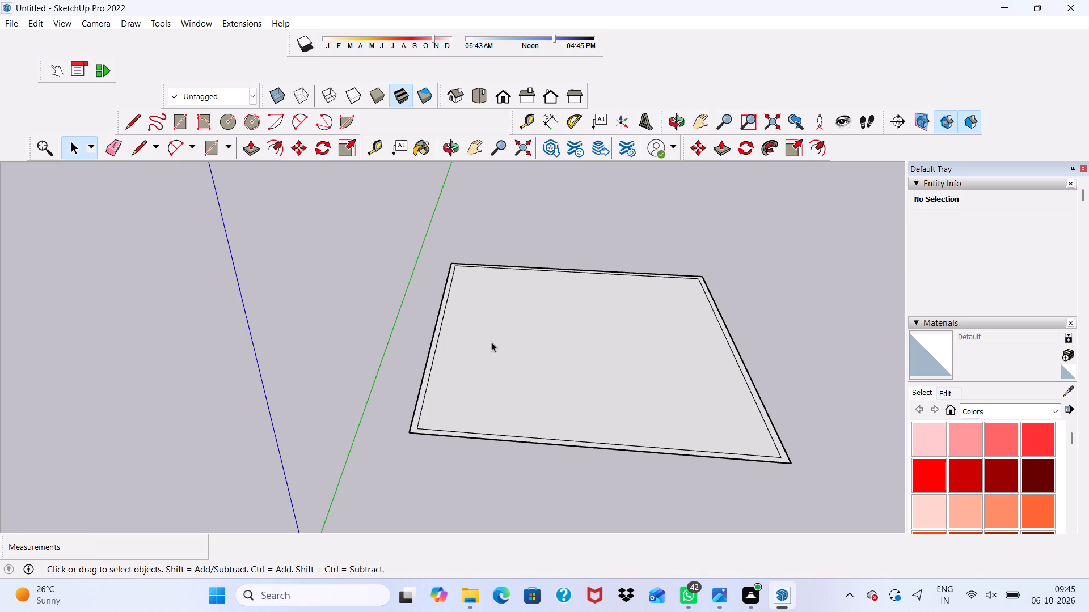
Draw a 9" by 38' 6" rectangle across the middle of the footprint, between the inner lines of the two side walls.
scroll(503, 306, down, 1)
scroll(498, 317, up, 1)
scroll(499, 325, down, 3)
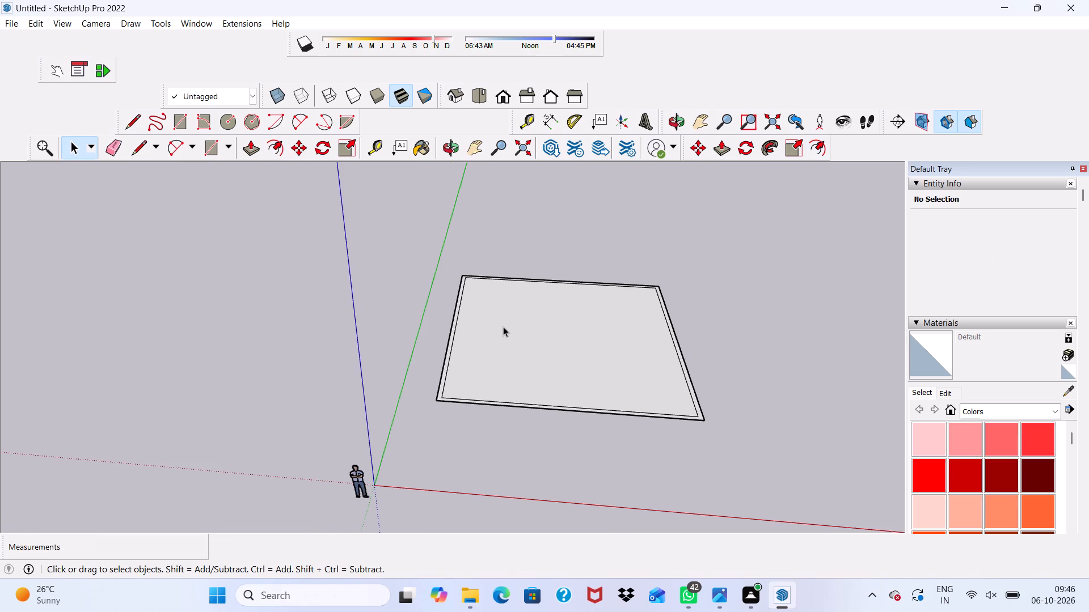
scroll(503, 327, down, 1)
middle_drag(503, 327, 500, 313)
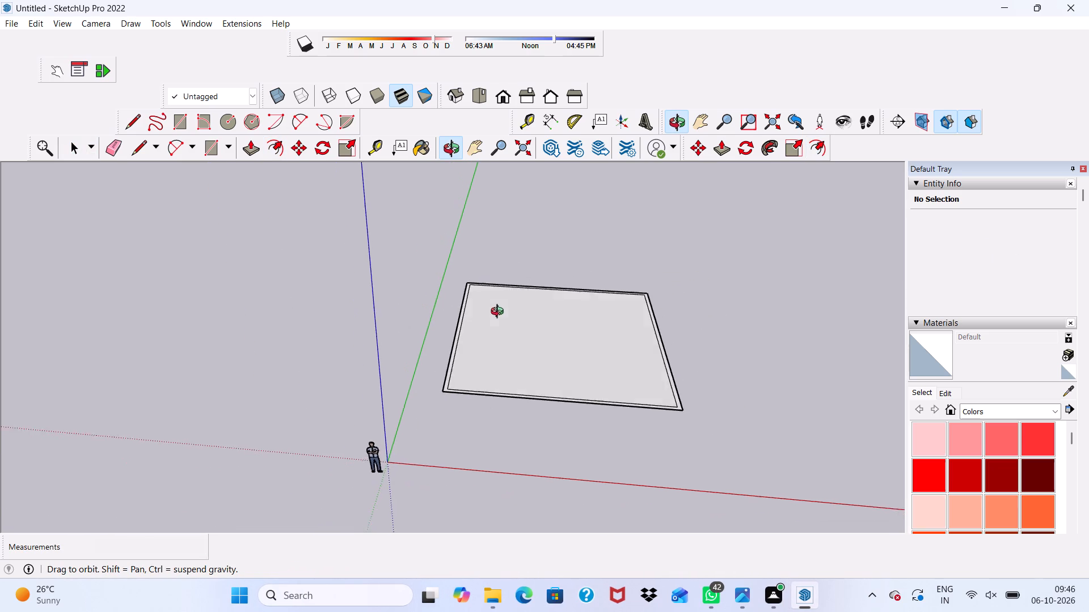
middle_drag(500, 313, 524, 371)
middle_click(524, 371)
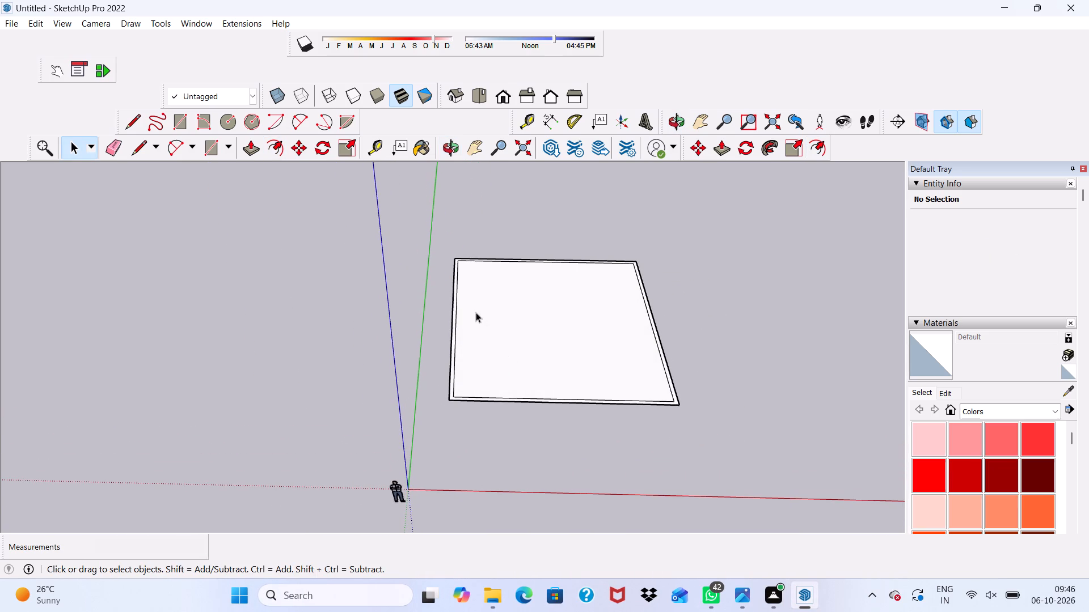
scroll(525, 269, up, 5)
scroll(505, 304, down, 10)
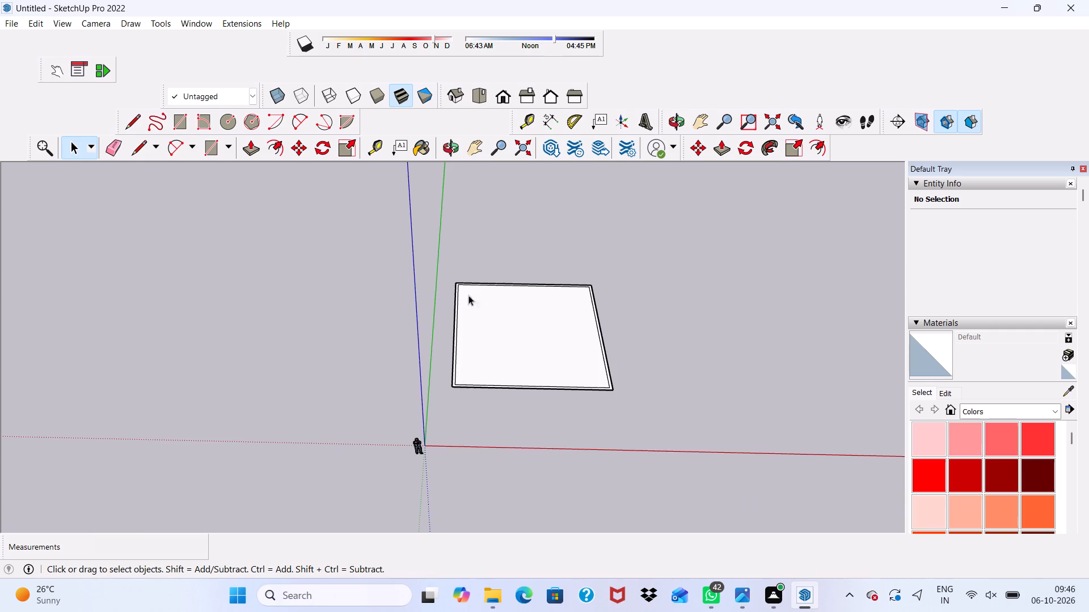
scroll(459, 279, up, 9)
scroll(234, 146, up, 3)
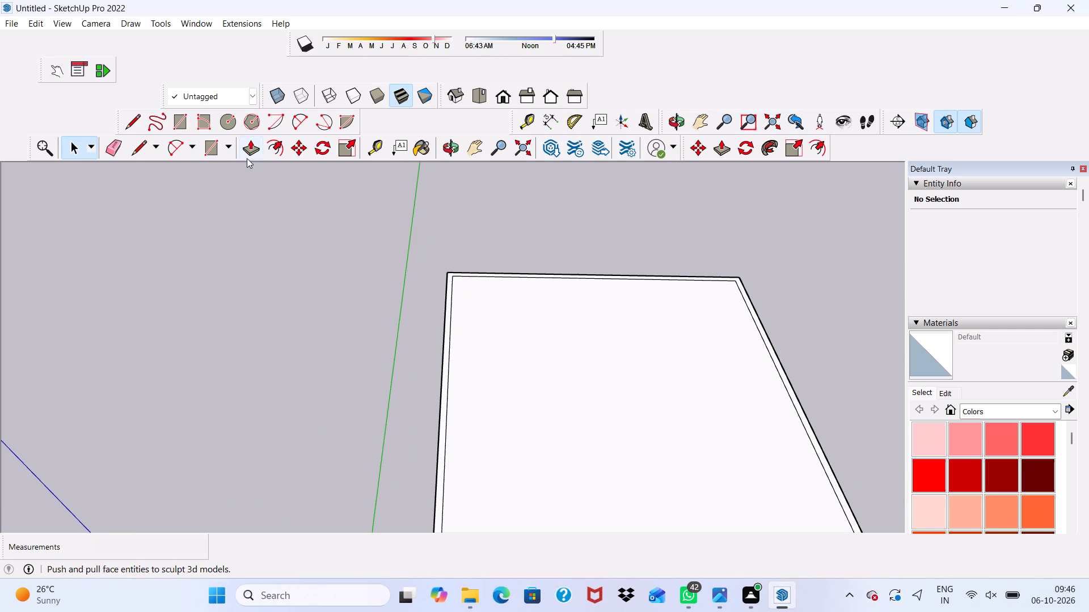
scroll(238, 158, up, 4)
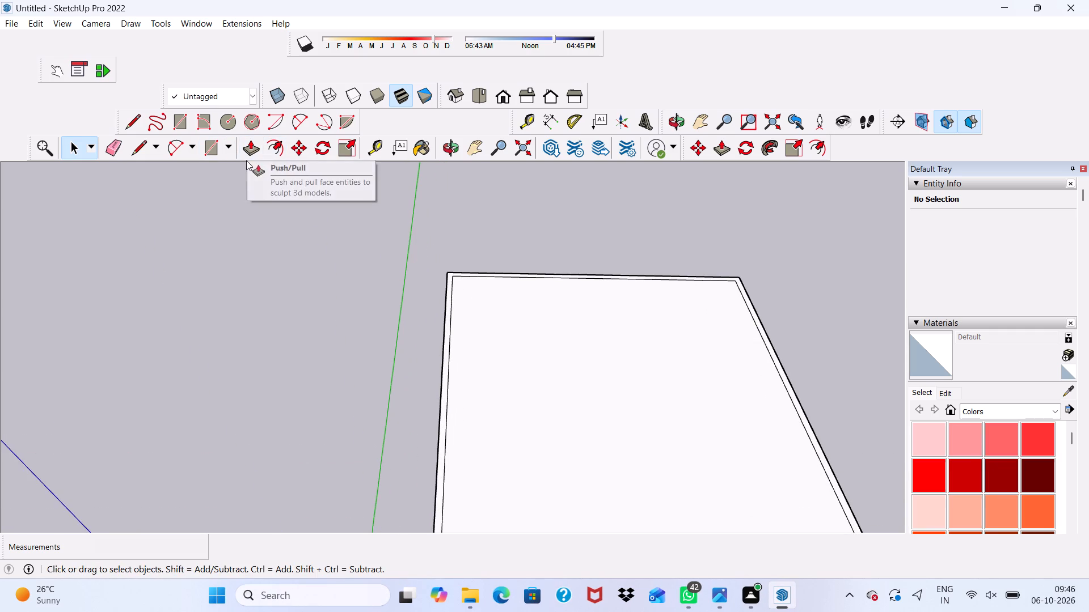
scroll(257, 132, down, 7)
scroll(240, 141, up, 1)
scroll(241, 144, down, 6)
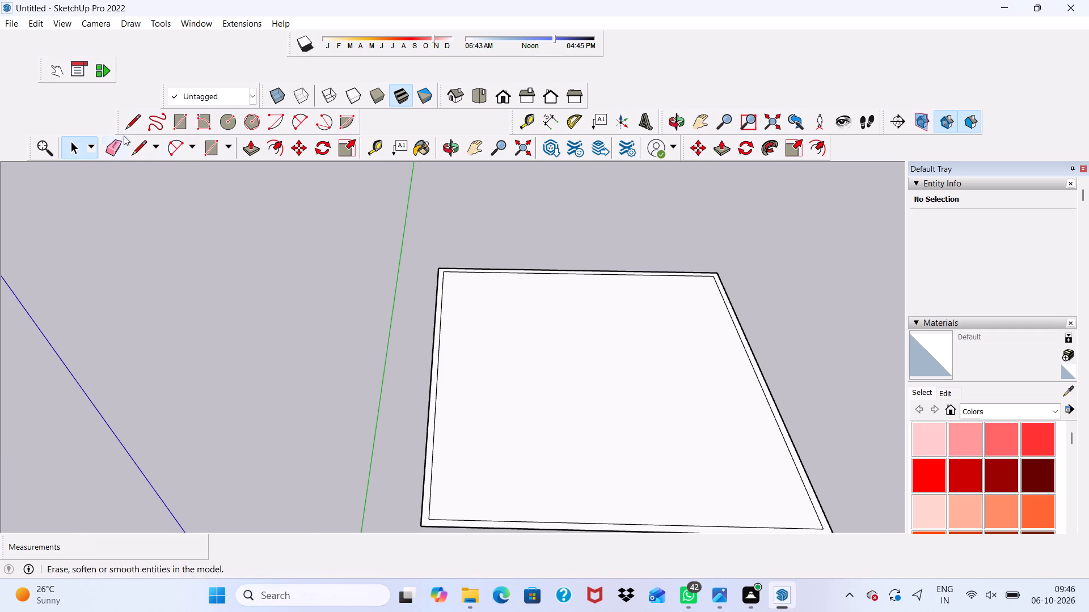
click(180, 117)
scroll(463, 365, down, 2)
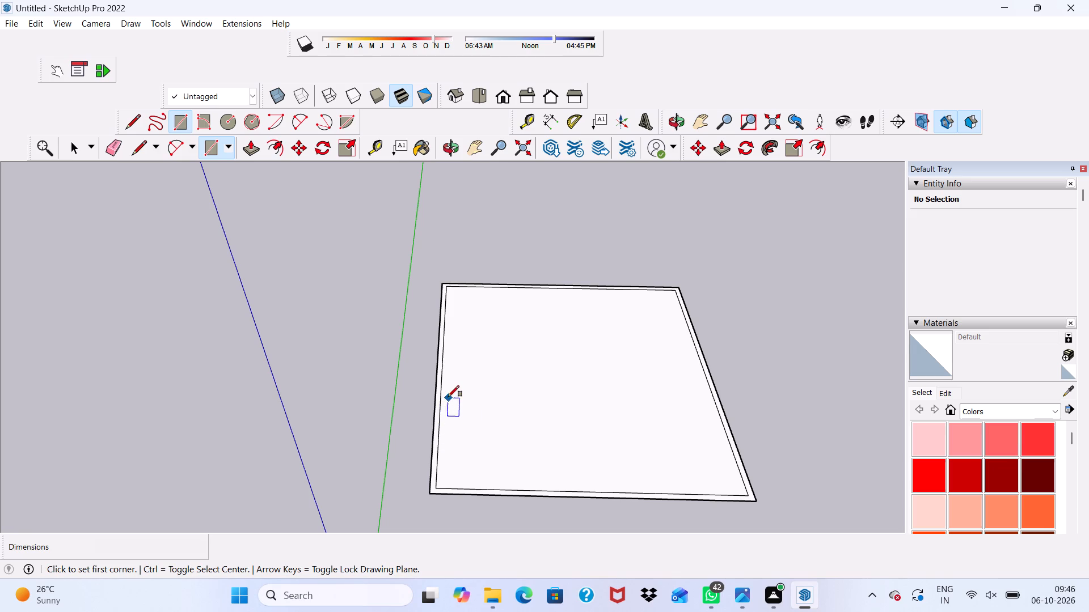
click(443, 394)
scroll(527, 397, down, 1)
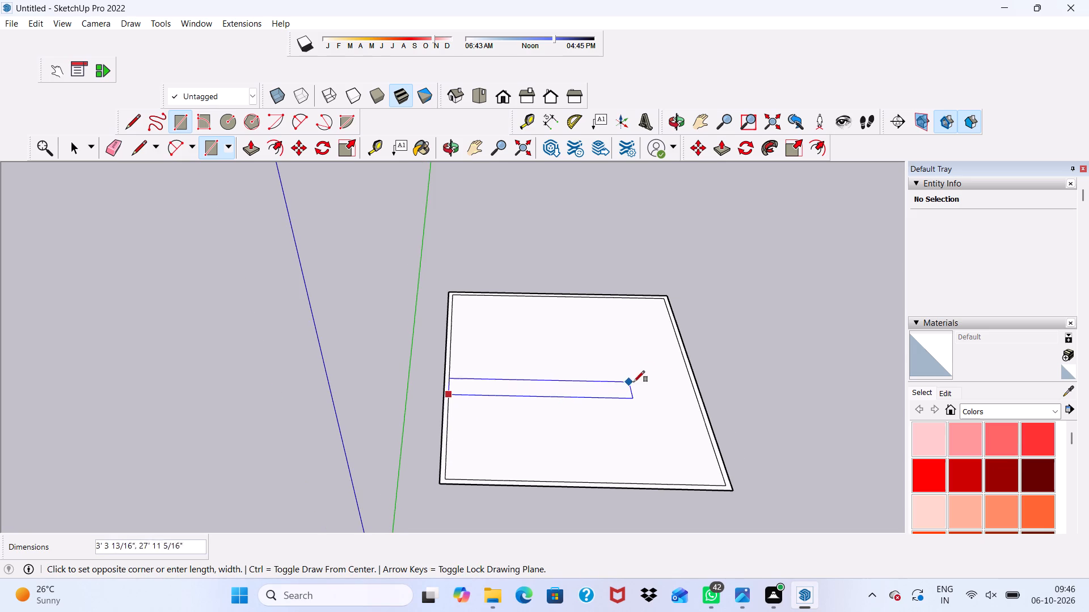
scroll(695, 379, up, 3)
scroll(694, 379, down, 1)
scroll(694, 379, up, 1)
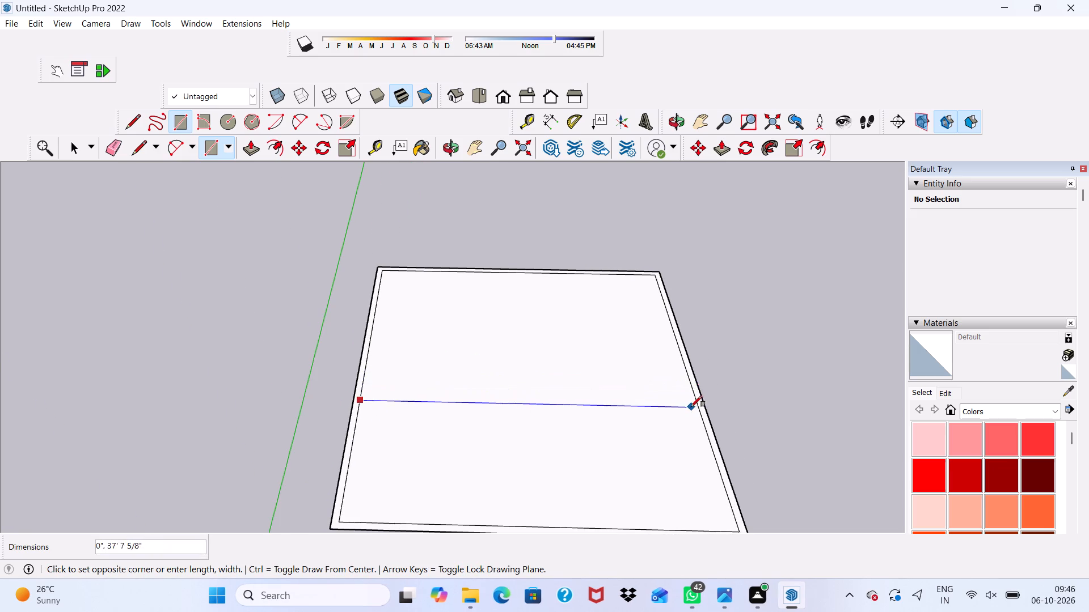
scroll(691, 393, up, 4)
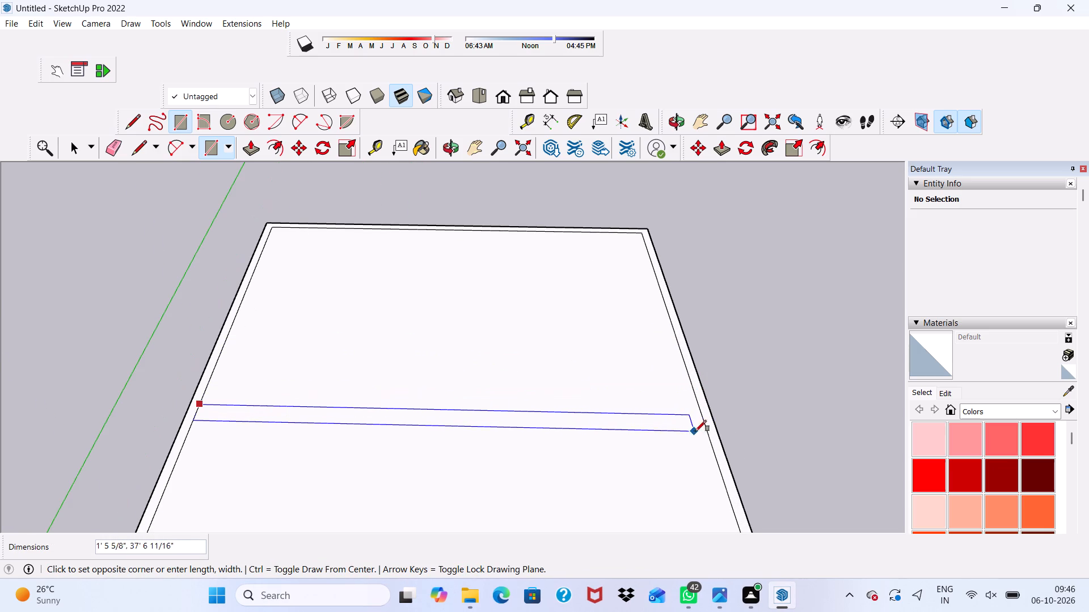
scroll(706, 428, up, 3)
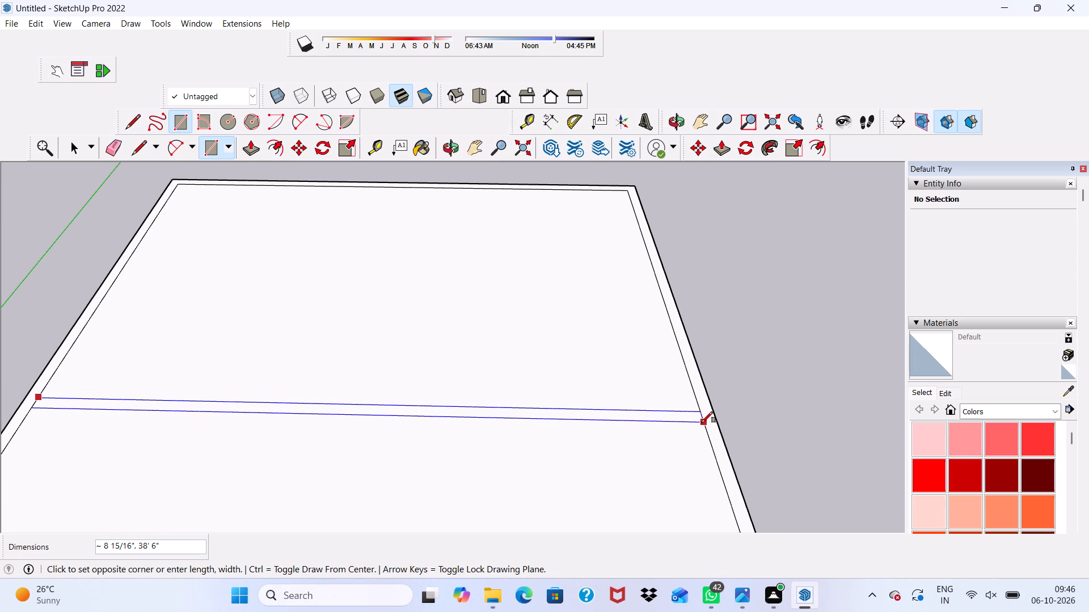
click(702, 423)
key(space)
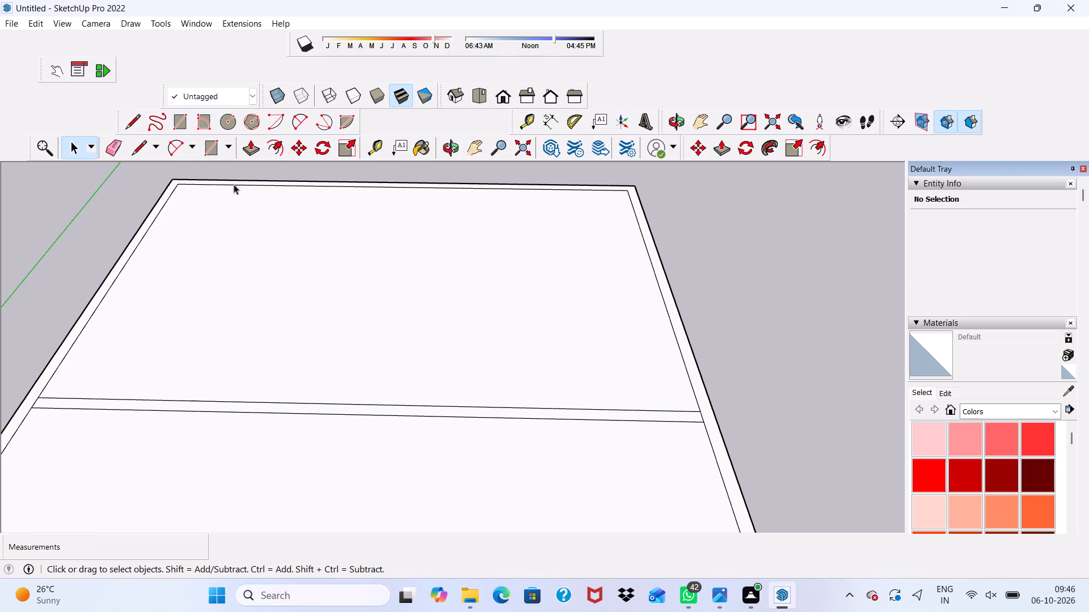
Draw a short edge extending the inner line of the side wall nearest the green axis to the footprint's front outer edge.
click(252, 141)
key(space)
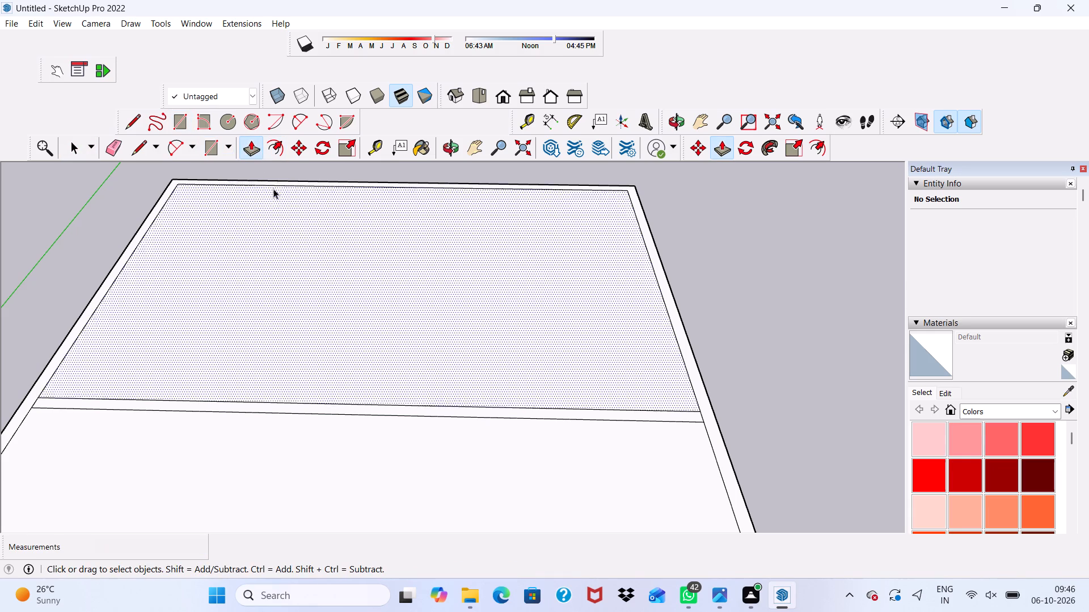
click(137, 118)
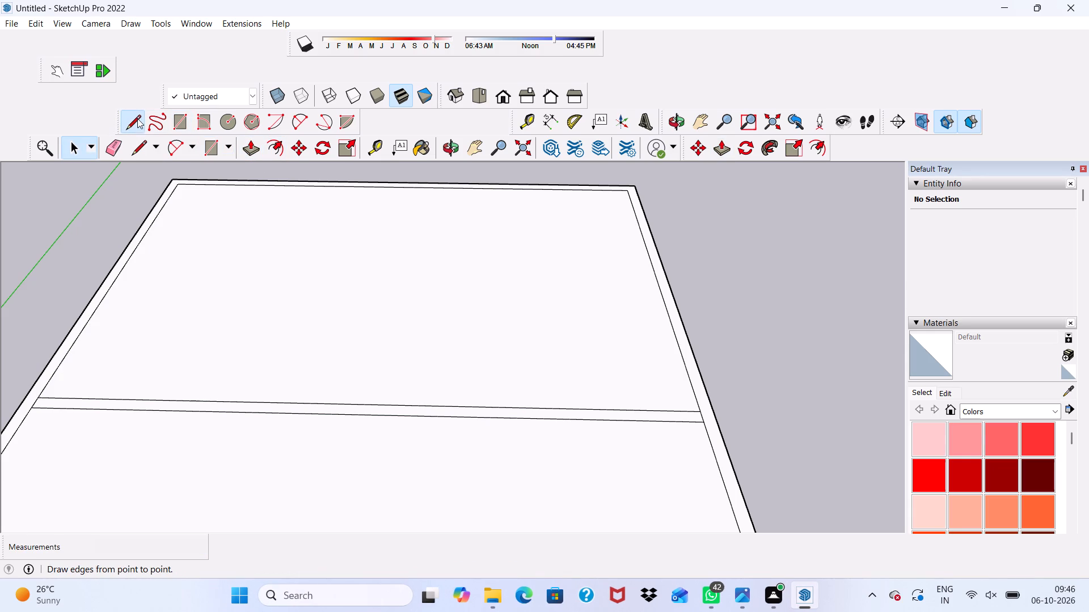
scroll(152, 172, down, 5)
scroll(539, 204, down, 5)
scroll(283, 391, up, 3)
scroll(170, 336, up, 3)
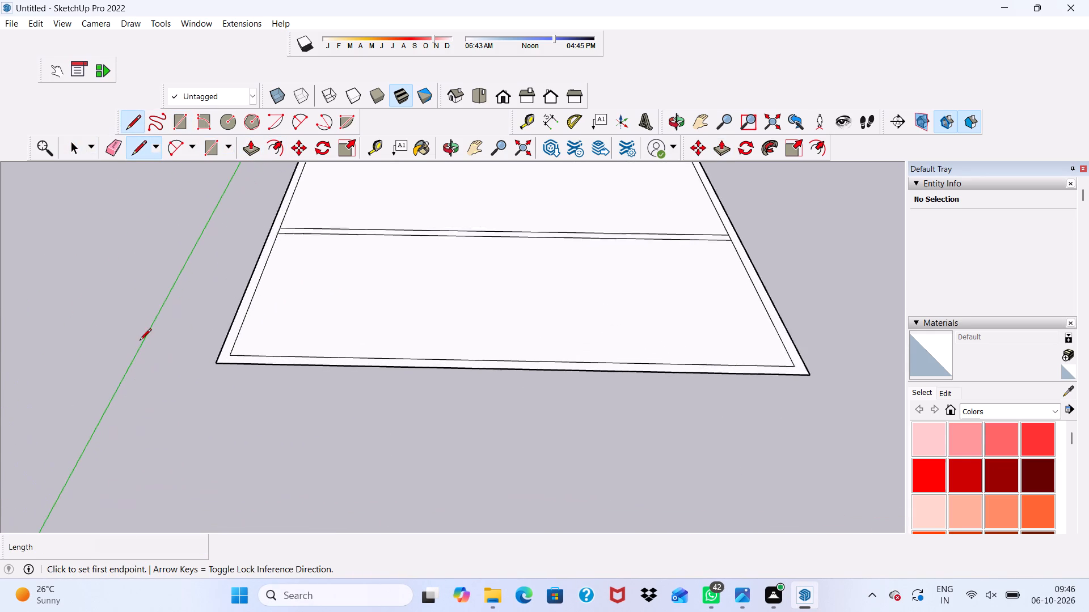
scroll(140, 341, up, 8)
scroll(234, 328, down, 2)
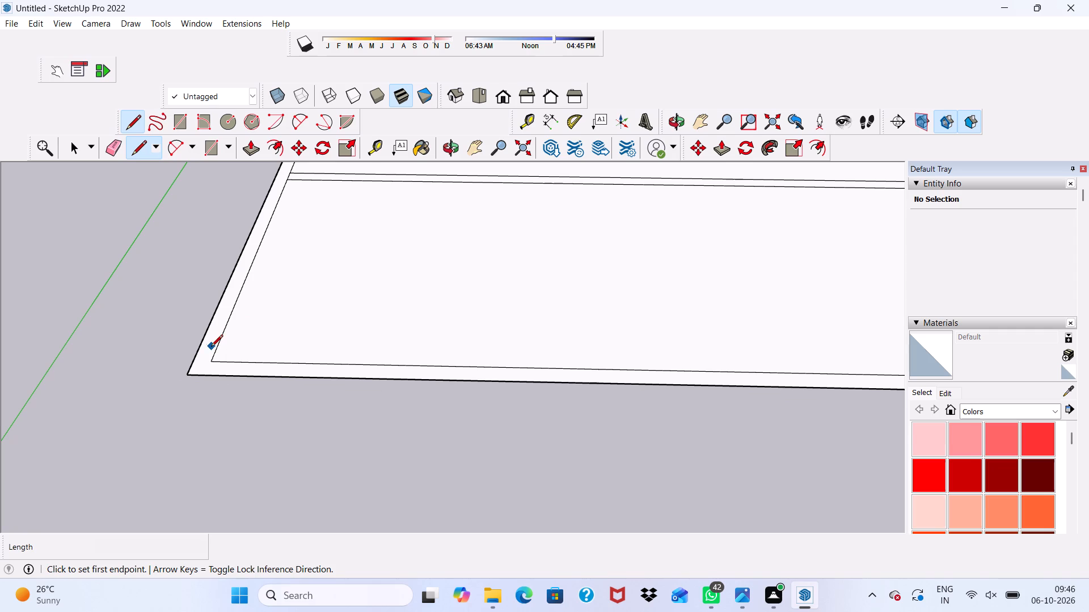
scroll(192, 359, up, 2)
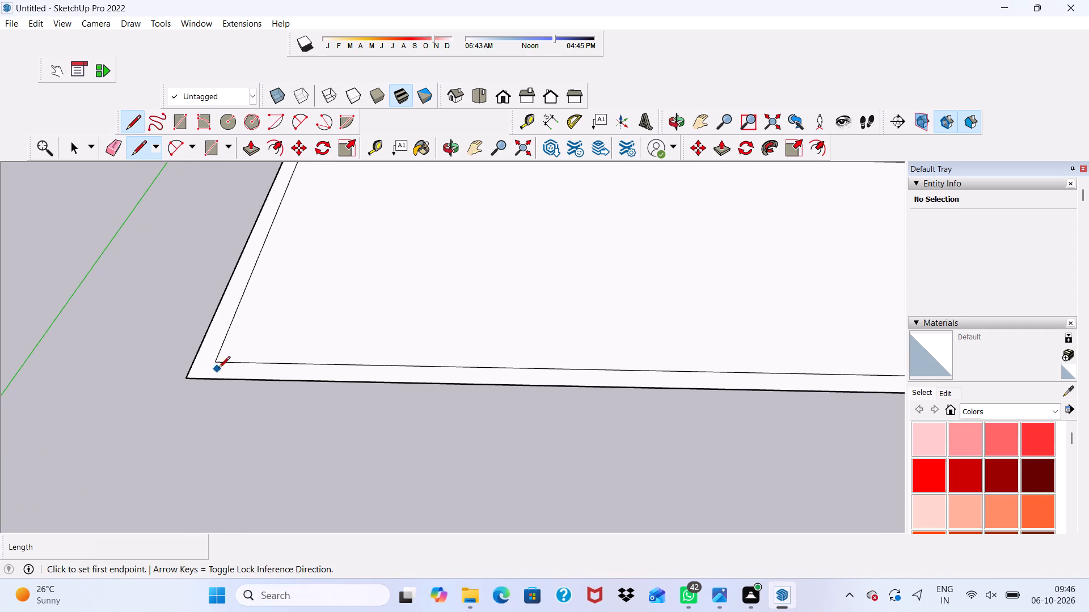
click(217, 363)
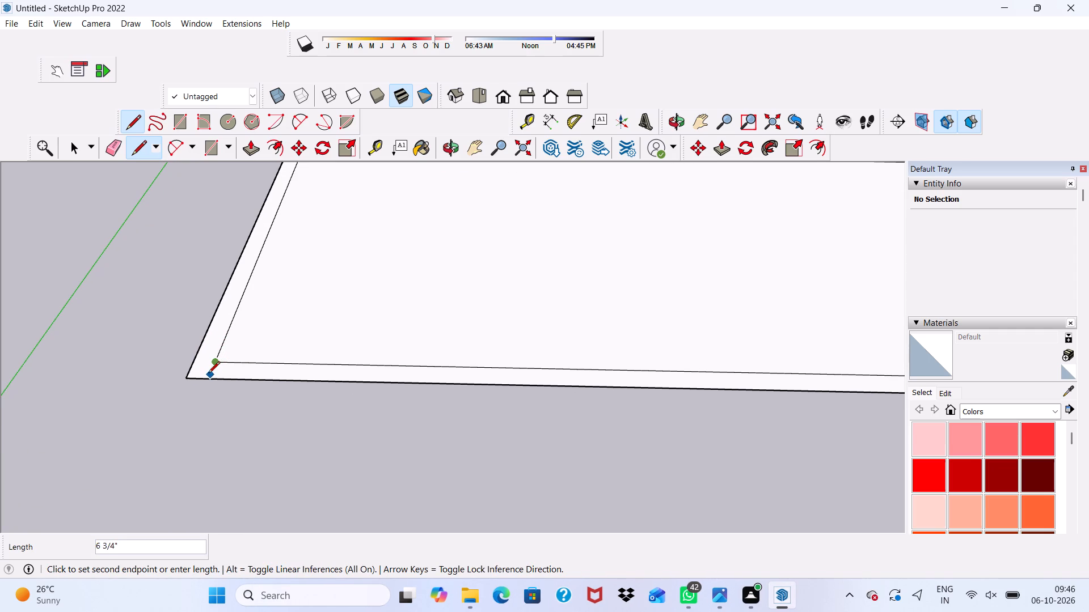
click(209, 378)
Draw a 9" edge from the inner front corner farthest from the green axis straight to the front outer edge.
scroll(183, 356, down, 8)
scroll(171, 345, up, 2)
scroll(170, 349, down, 1)
scroll(172, 354, up, 2)
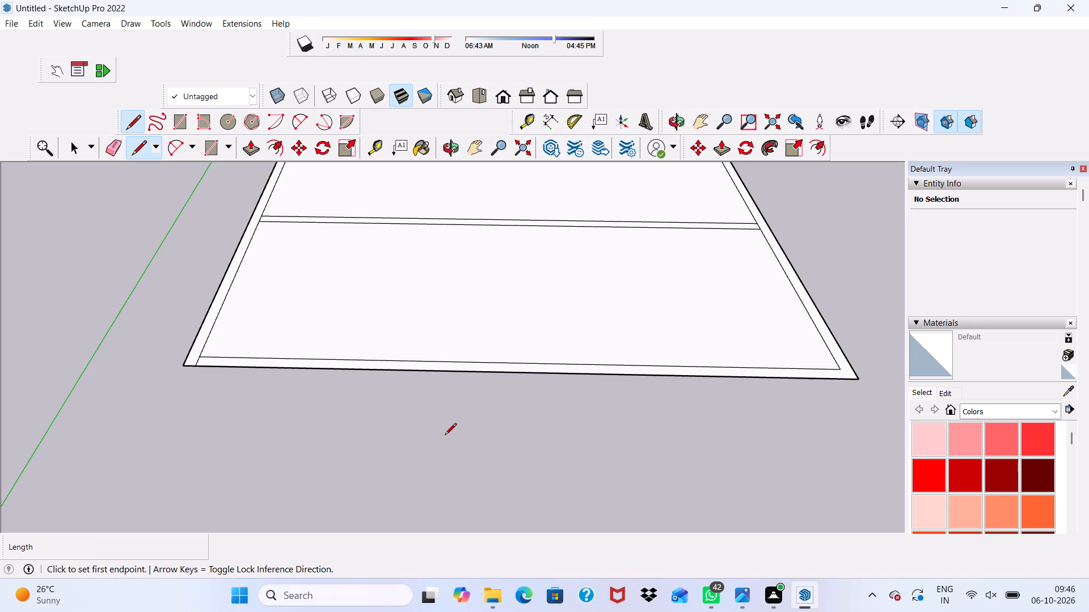
scroll(445, 436, up, 4)
scroll(206, 354, down, 1)
scroll(204, 357, up, 1)
scroll(203, 361, down, 1)
scroll(203, 363, up, 2)
scroll(203, 364, down, 11)
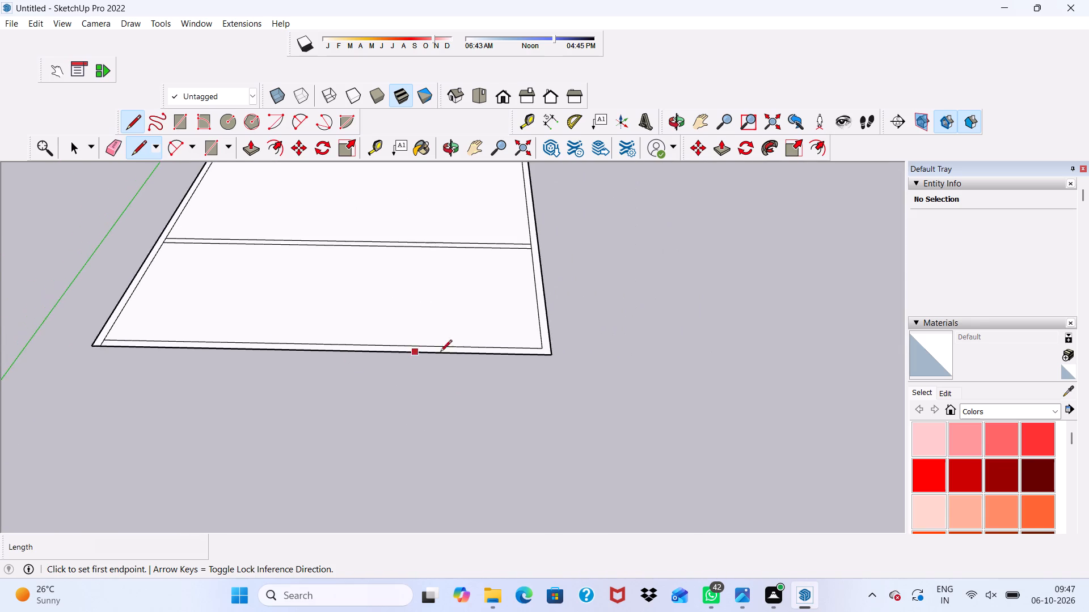
scroll(501, 338, up, 9)
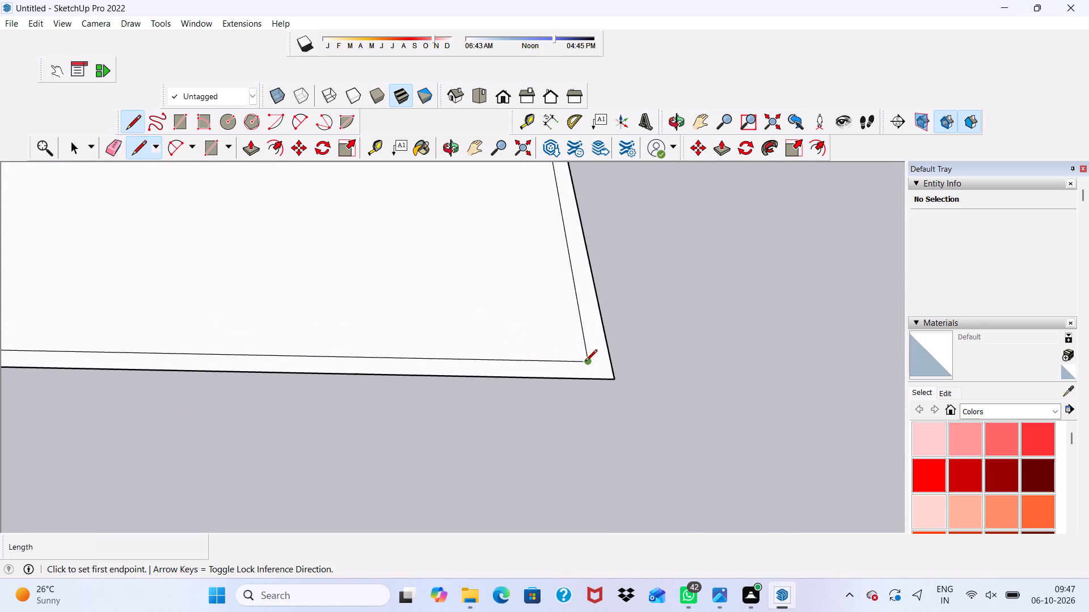
click(585, 362)
click(590, 376)
key(space)
Draw an edge extending the cross strip's front line through the side wall farthest from the green axis to the outer outline.
scroll(572, 366, down, 8)
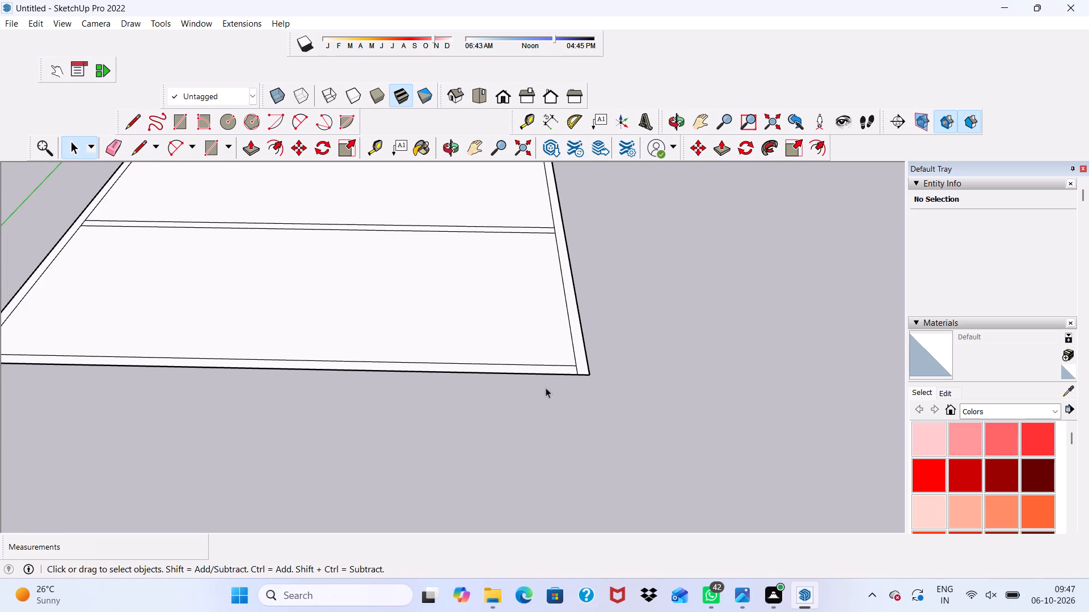
scroll(581, 227, up, 6)
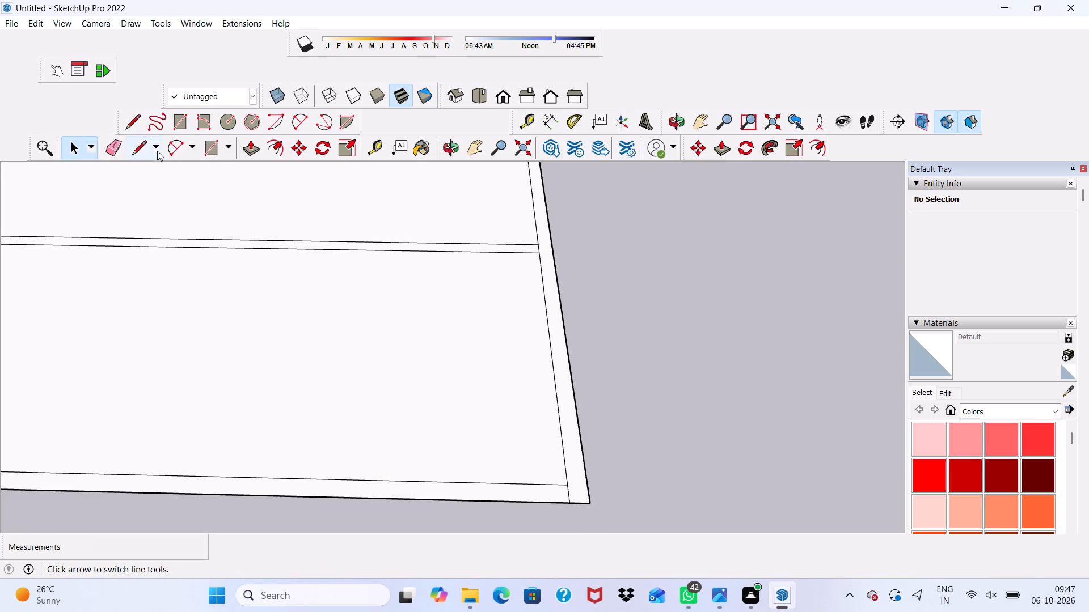
click(136, 114)
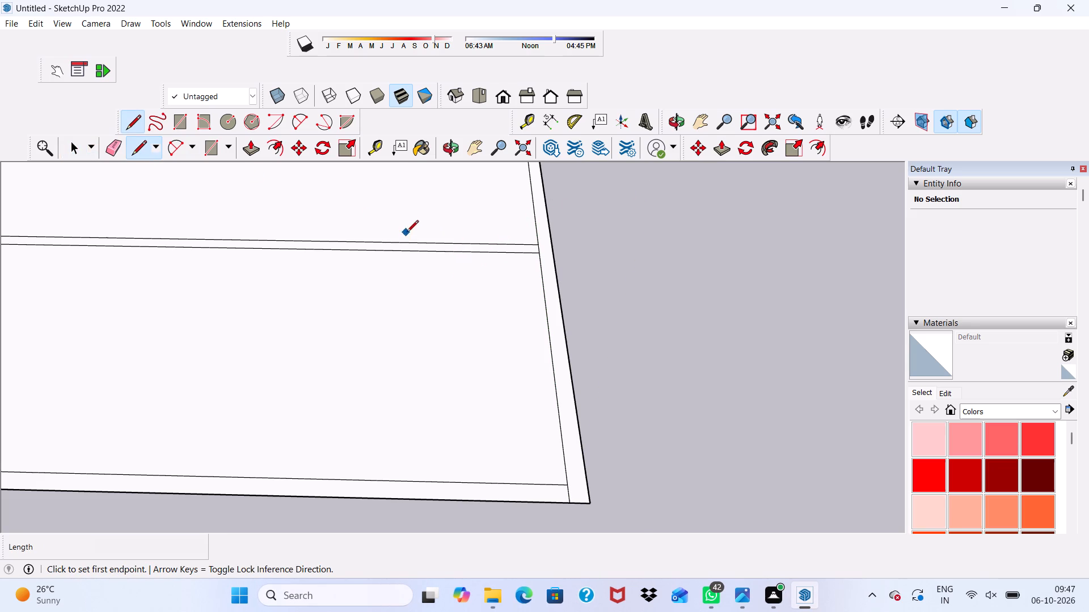
scroll(535, 252, up, 2)
click(538, 255)
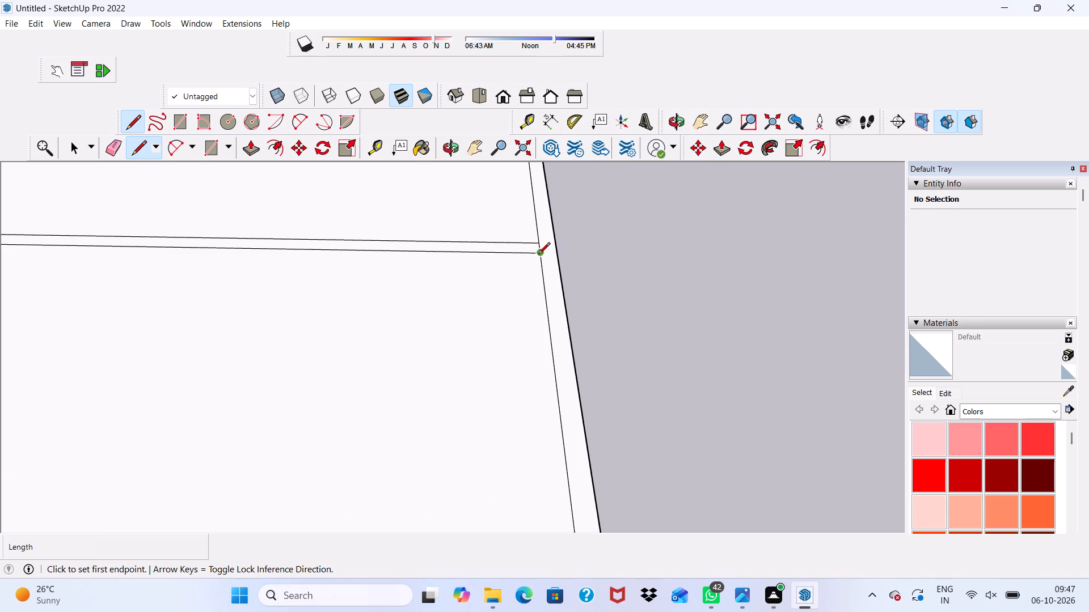
click(556, 257)
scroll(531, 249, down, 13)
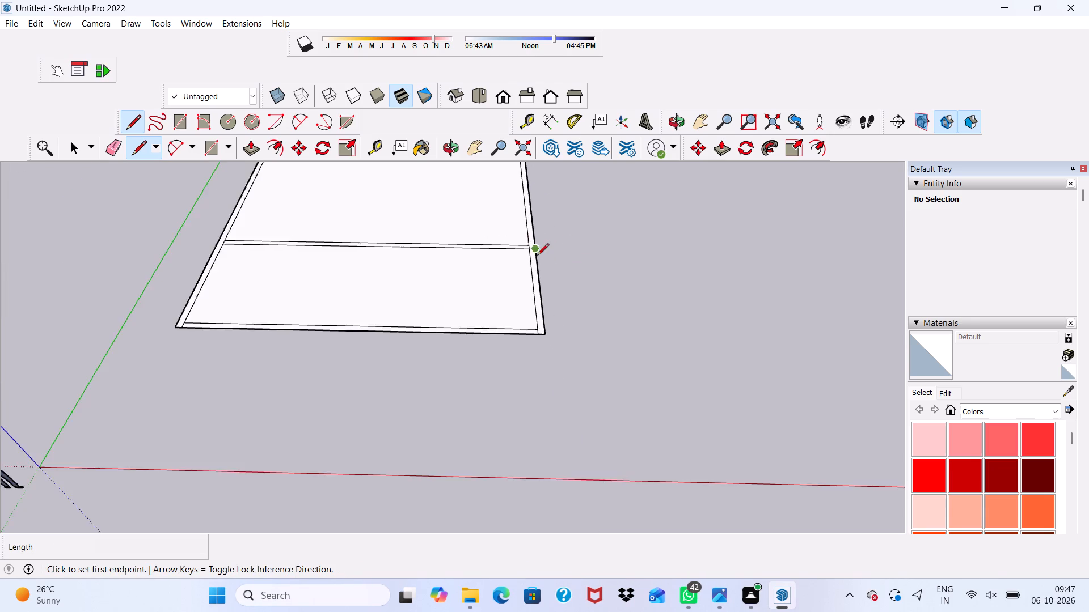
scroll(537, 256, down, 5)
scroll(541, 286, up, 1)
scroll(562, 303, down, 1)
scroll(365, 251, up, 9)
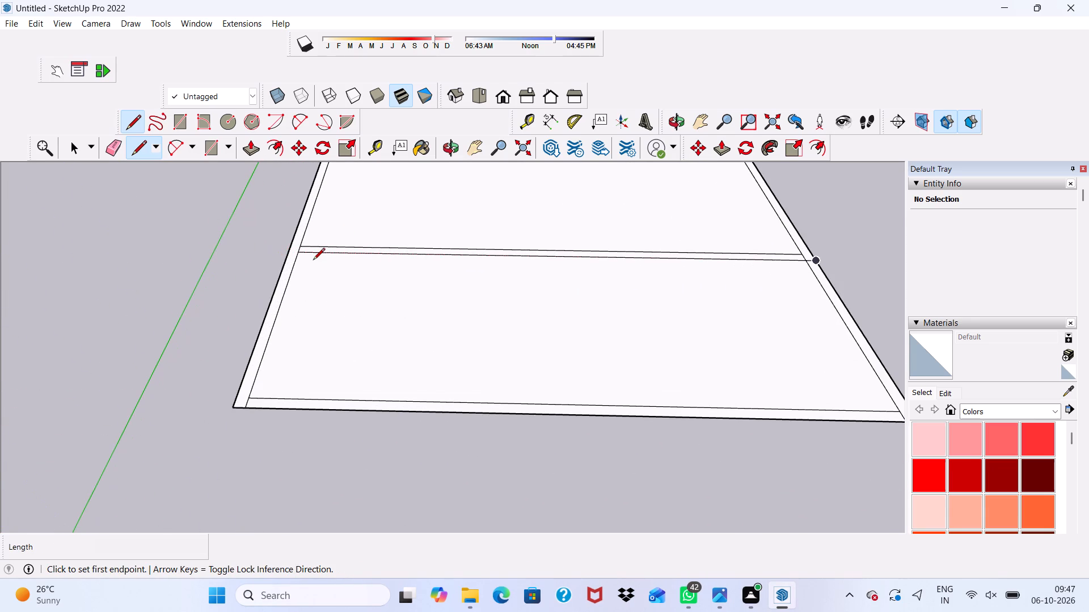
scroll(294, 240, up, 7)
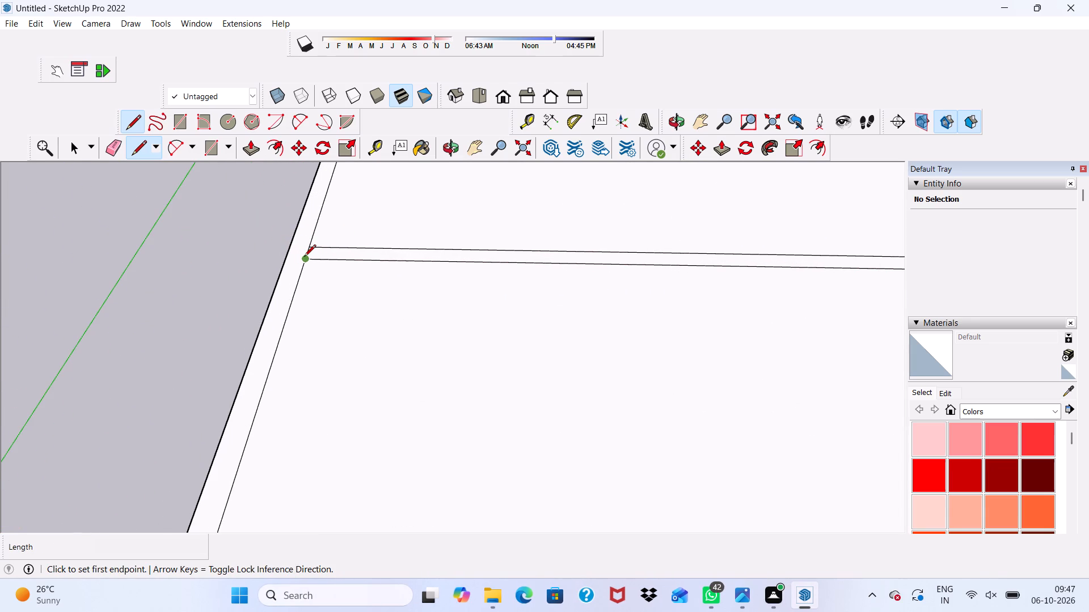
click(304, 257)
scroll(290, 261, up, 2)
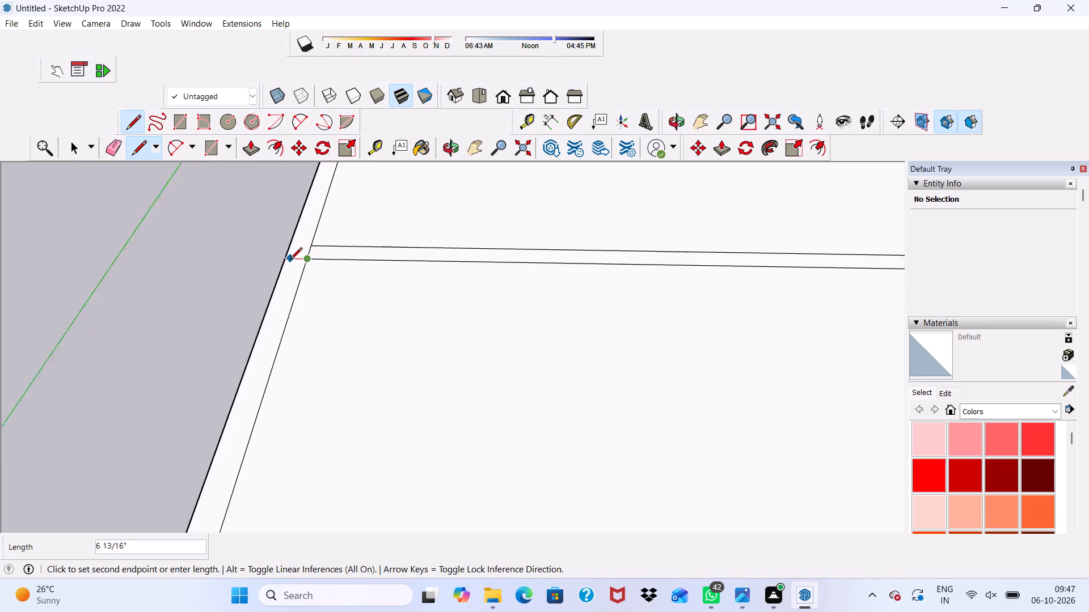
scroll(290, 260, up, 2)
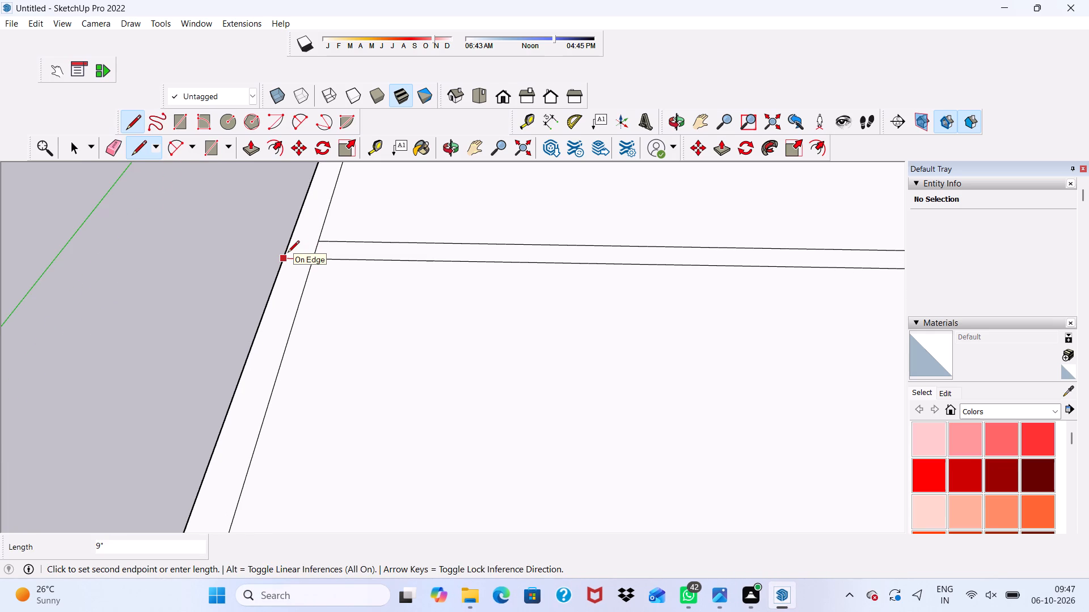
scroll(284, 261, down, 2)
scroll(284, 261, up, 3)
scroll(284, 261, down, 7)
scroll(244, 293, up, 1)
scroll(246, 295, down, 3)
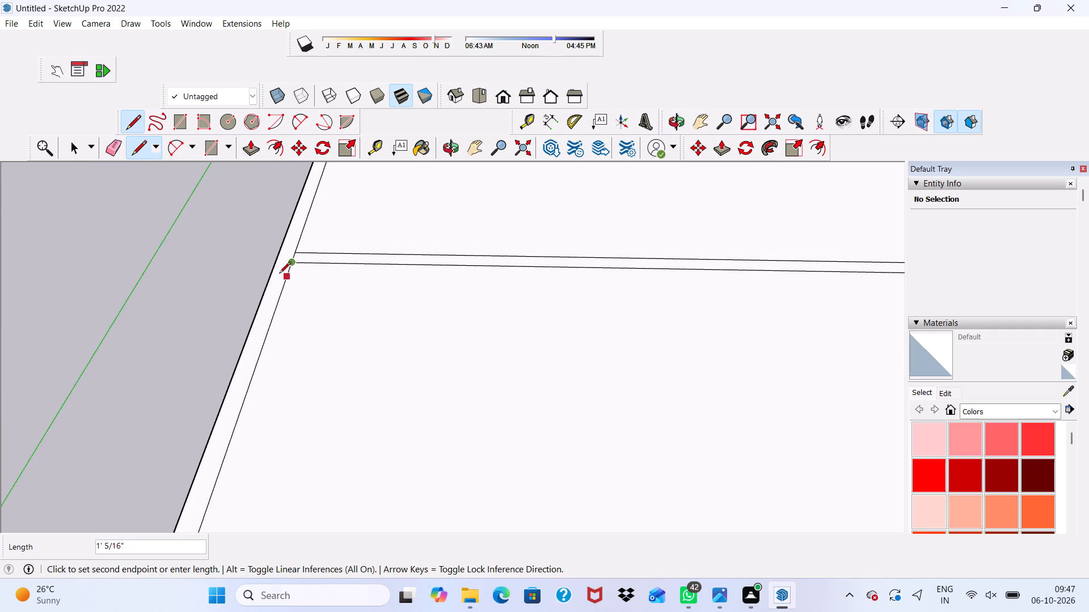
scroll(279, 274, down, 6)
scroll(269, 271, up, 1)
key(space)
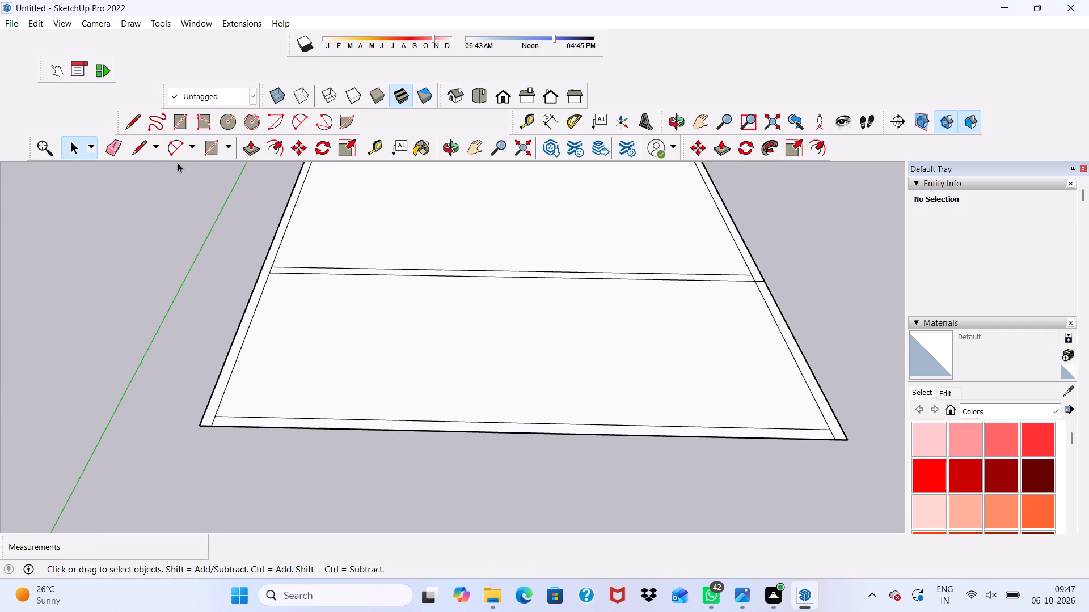
Draw a short edge across the side wall strip nearest the green axis, partway between the cross strip and the front.
click(132, 145)
scroll(243, 313, up, 8)
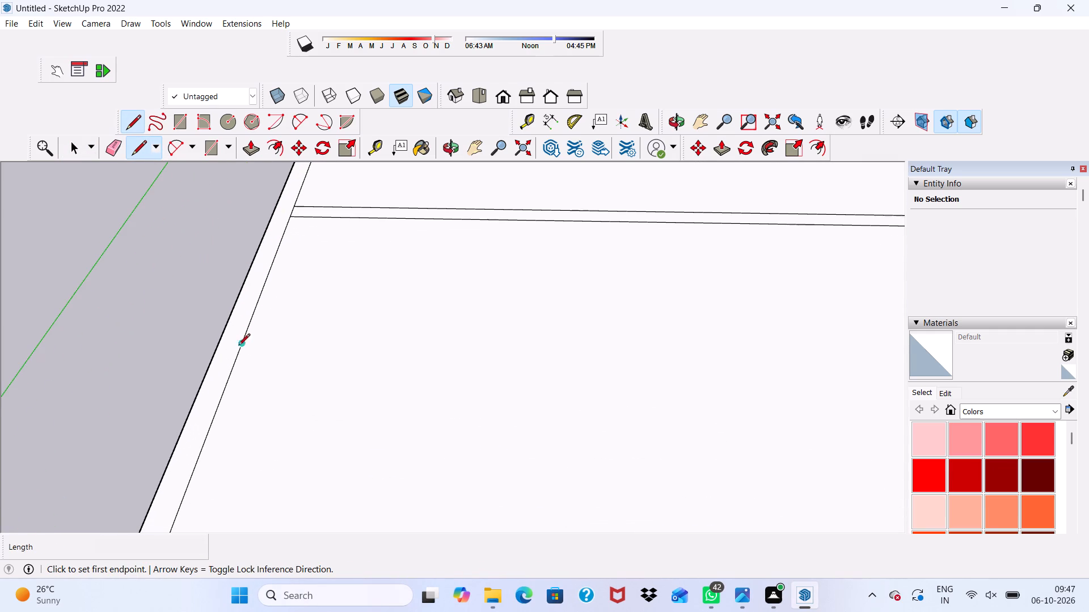
click(242, 347)
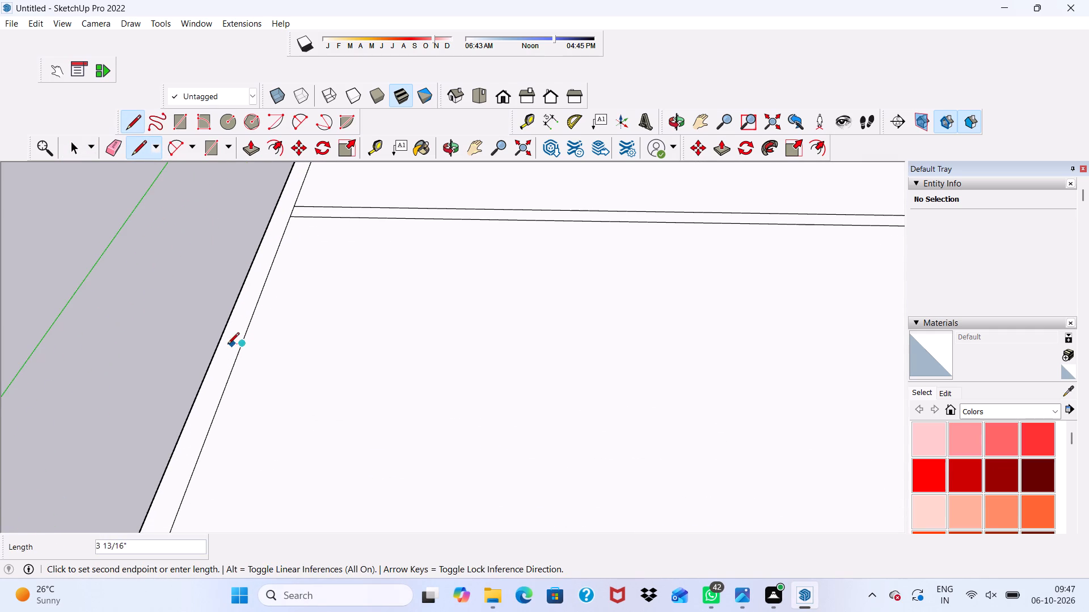
click(220, 346)
Draw a 9" edge across the side wall strip farthest from the green axis, partway between the cross strip and the front.
scroll(180, 342, down, 5)
scroll(159, 342, up, 1)
scroll(221, 331, down, 1)
scroll(206, 342, up, 1)
scroll(202, 346, down, 1)
scroll(200, 348, up, 3)
scroll(199, 349, down, 8)
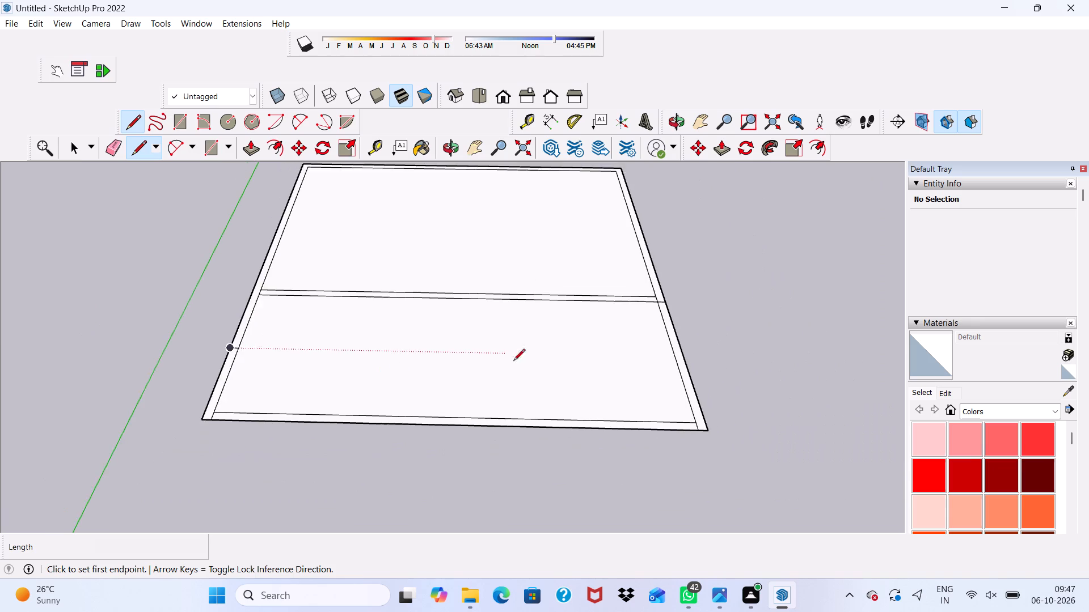
scroll(617, 341, up, 3)
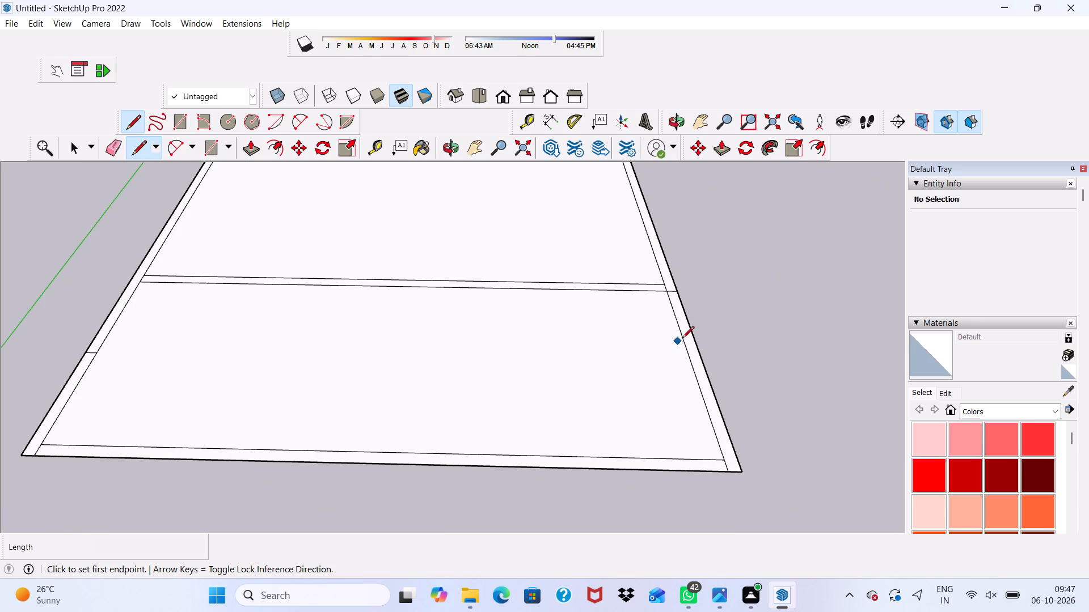
drag(691, 366, 694, 368)
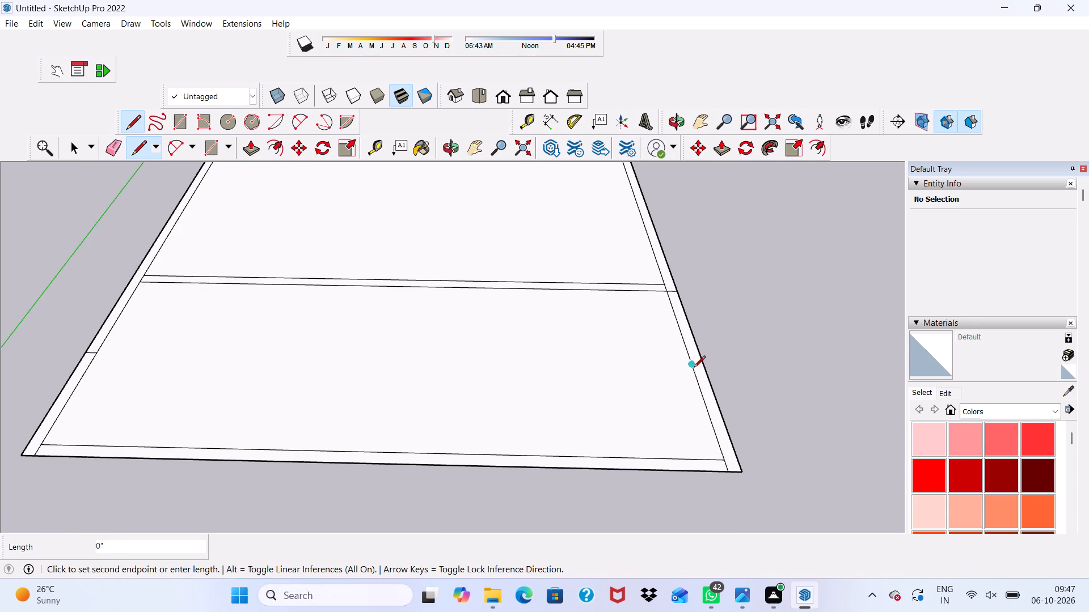
drag(694, 368, 706, 369)
click(704, 366)
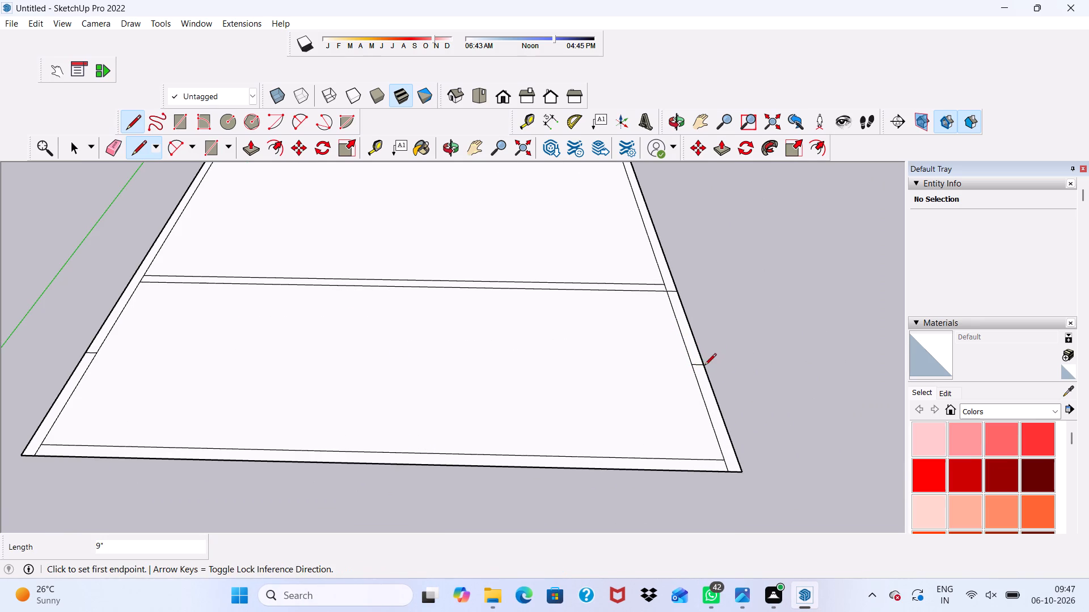
key(space)
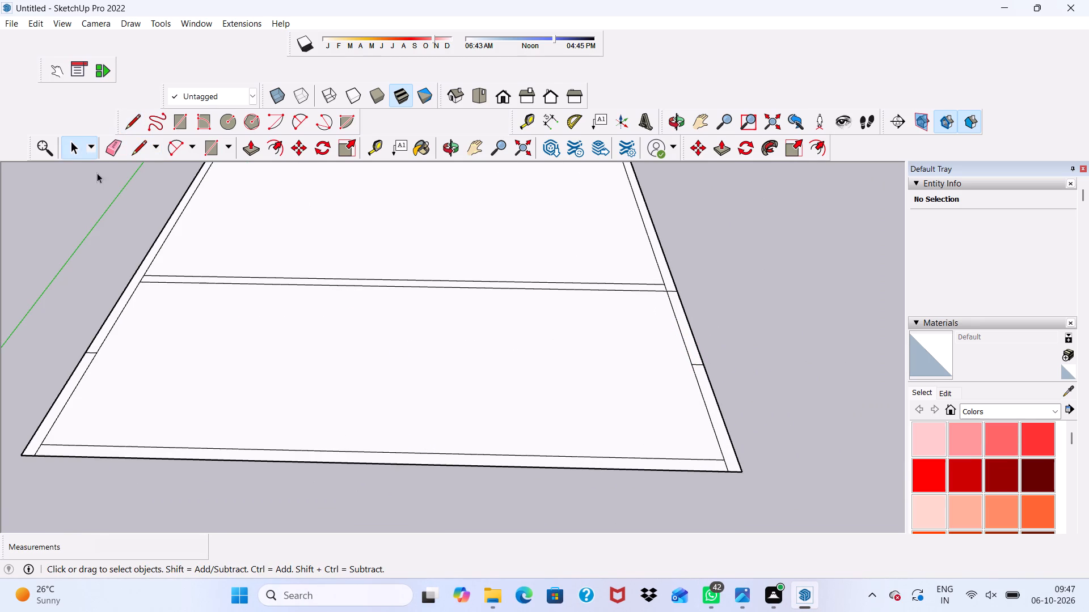
Erase the inner line segment separating the cross strip from the side wall nearest the green axis.
click(260, 148)
scroll(197, 260, up, 4)
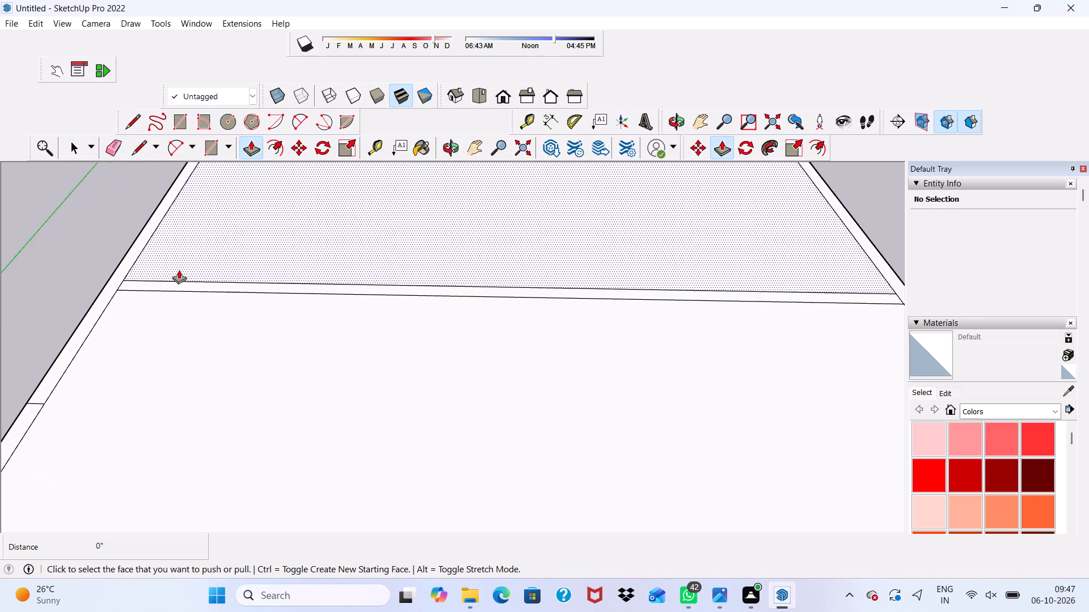
scroll(179, 270, up, 9)
click(119, 144)
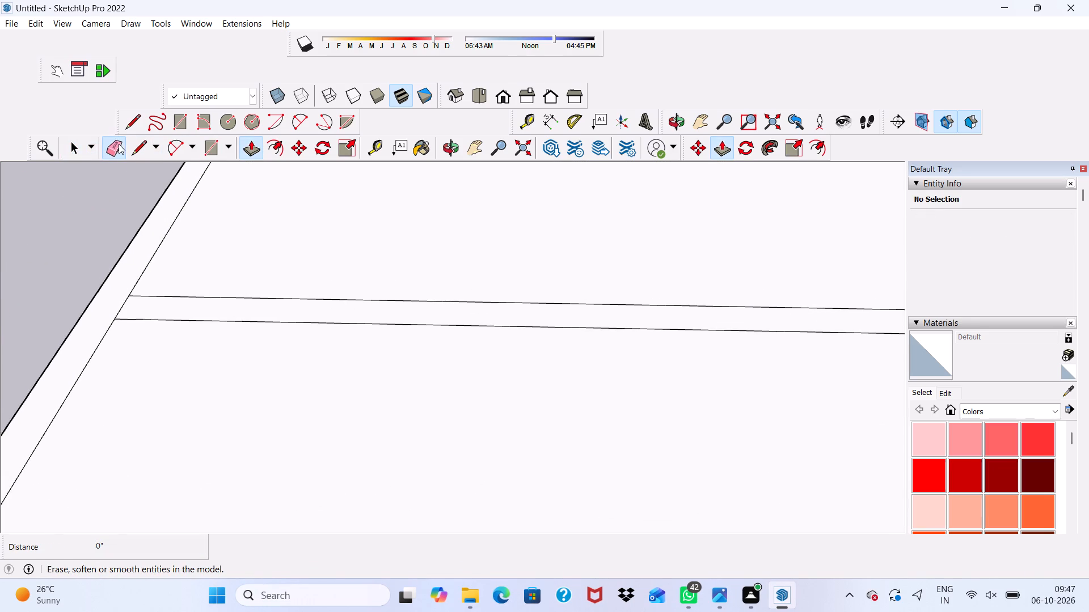
scroll(148, 270, up, 3)
drag(117, 317, 135, 323)
scroll(16, 273, down, 9)
scroll(2, 290, up, 1)
Erase the inner line segment separating the cross strip from the side wall farthest from the green axis.
scroll(6, 291, down, 2)
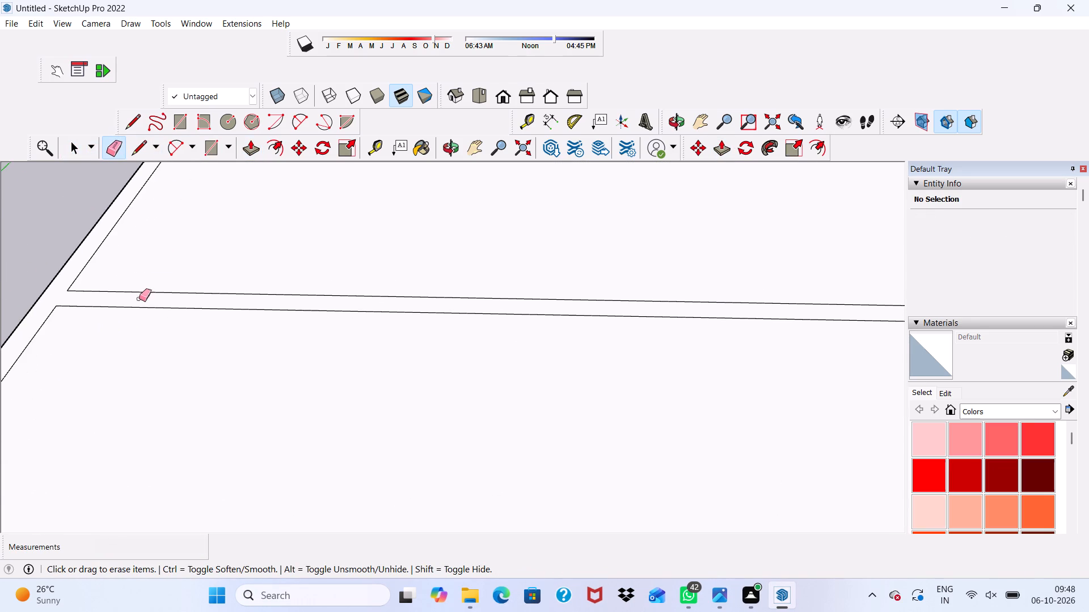
scroll(139, 299, down, 7)
scroll(85, 284, up, 1)
scroll(85, 285, down, 7)
scroll(534, 291, up, 9)
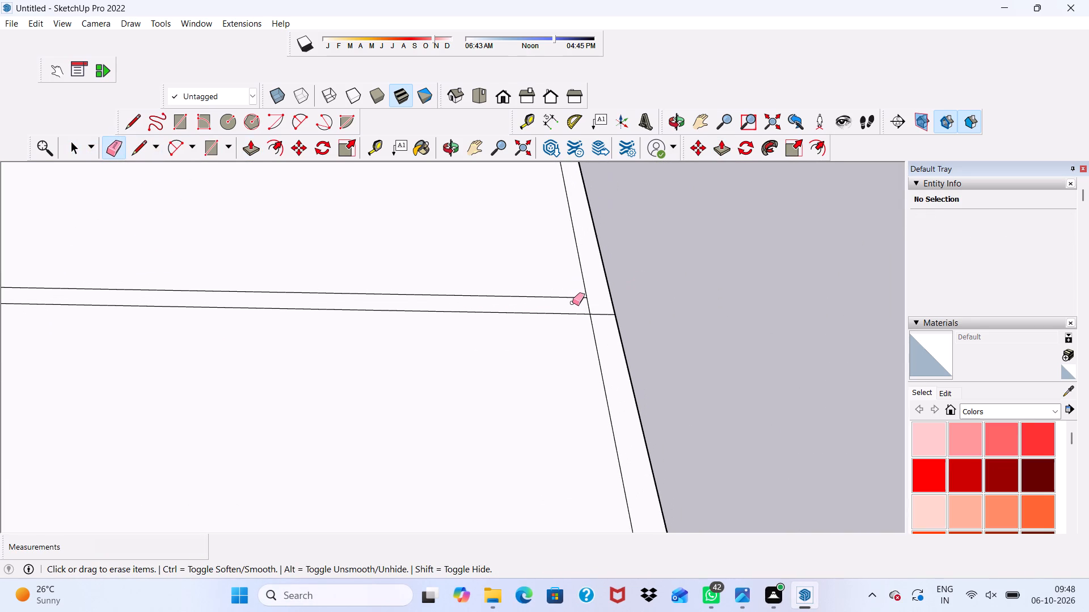
drag(578, 301, 591, 303)
scroll(585, 286, down, 1)
scroll(585, 286, up, 1)
scroll(585, 286, down, 1)
scroll(585, 286, up, 1)
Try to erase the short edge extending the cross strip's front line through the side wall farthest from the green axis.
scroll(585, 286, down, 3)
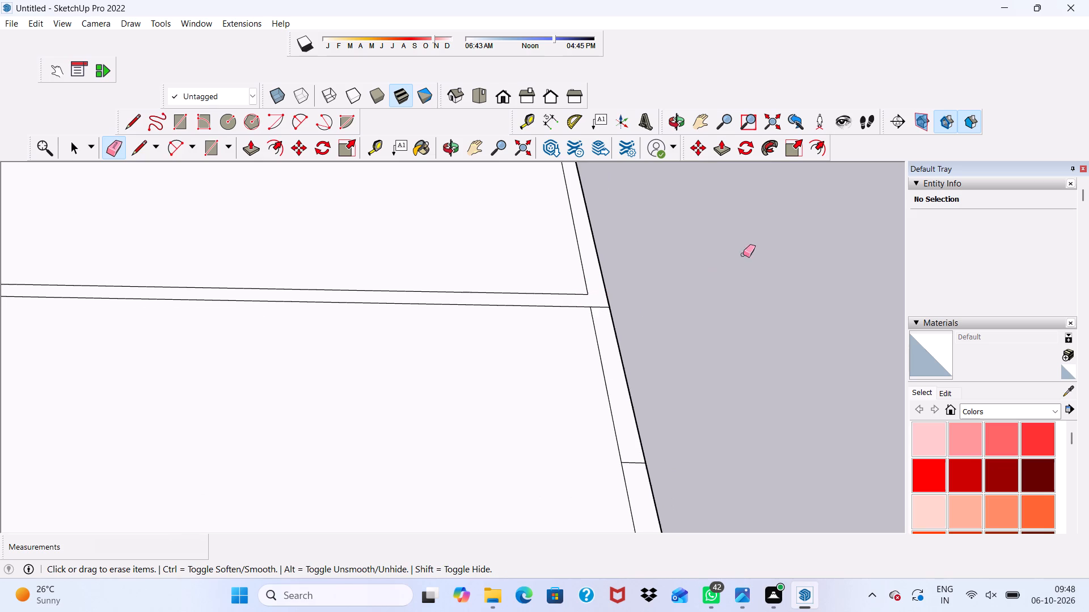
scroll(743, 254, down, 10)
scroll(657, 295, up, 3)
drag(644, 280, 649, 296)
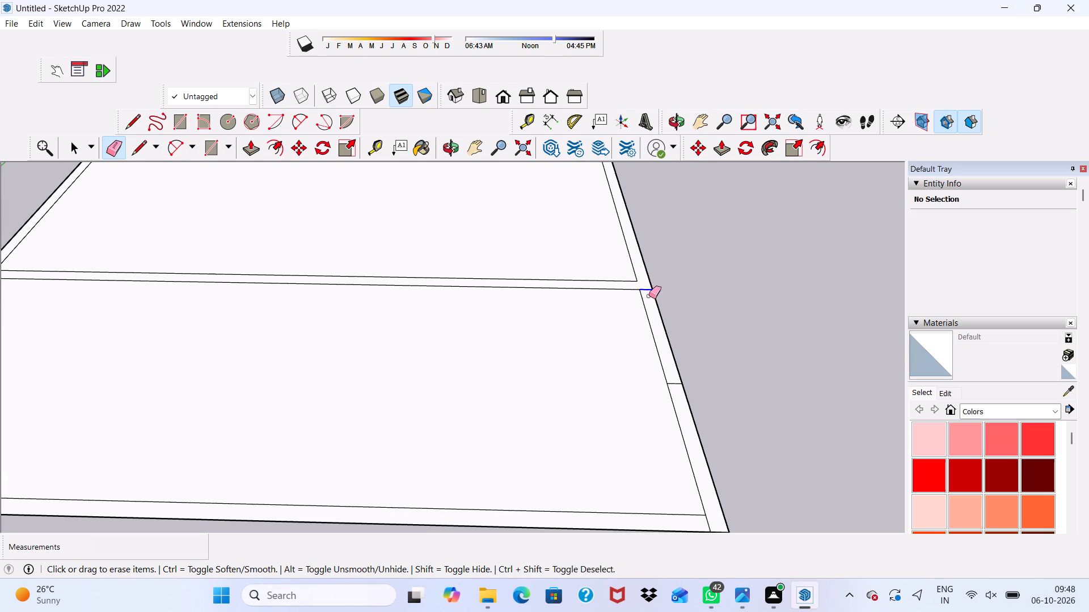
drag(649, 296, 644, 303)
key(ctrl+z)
Erase the short edge crossing the side wall farthest from the green axis at the cross strip's front line.
scroll(660, 287, down, 1)
scroll(644, 300, up, 3)
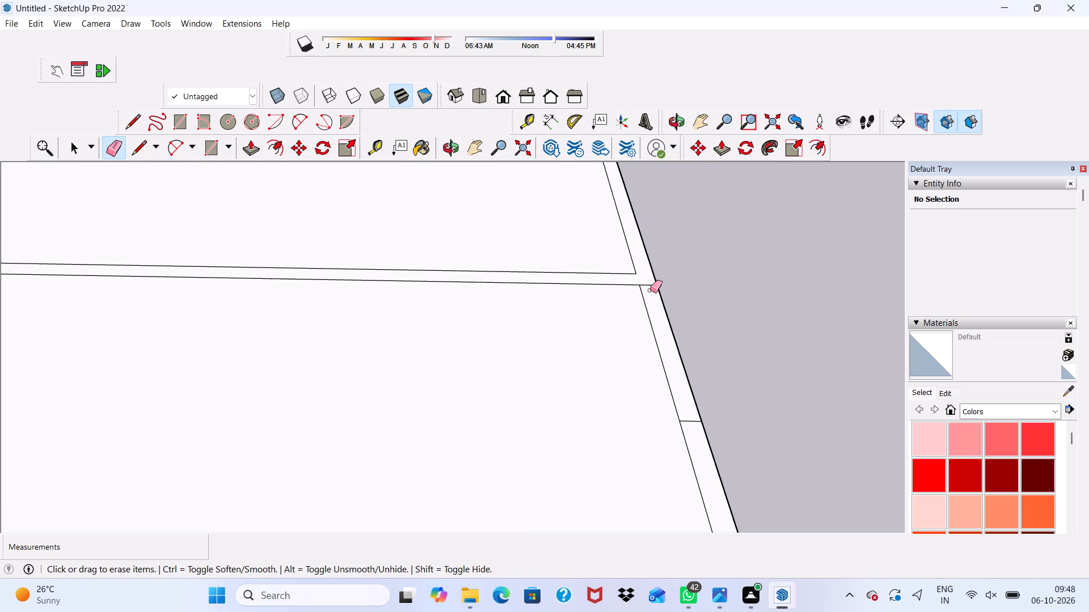
scroll(650, 290, up, 3)
drag(649, 277, 658, 290)
scroll(733, 256, down, 1)
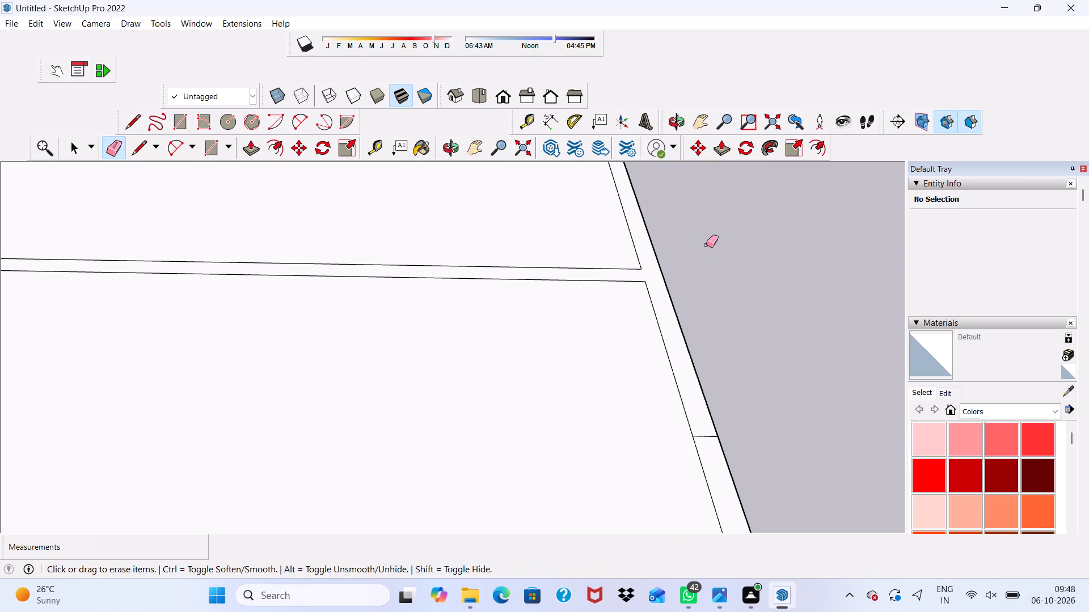
key(space)
Push/Pull the joined wall face, covering the side, back and cross wall strips, up 10'.
scroll(689, 248, down, 11)
scroll(230, 223, up, 9)
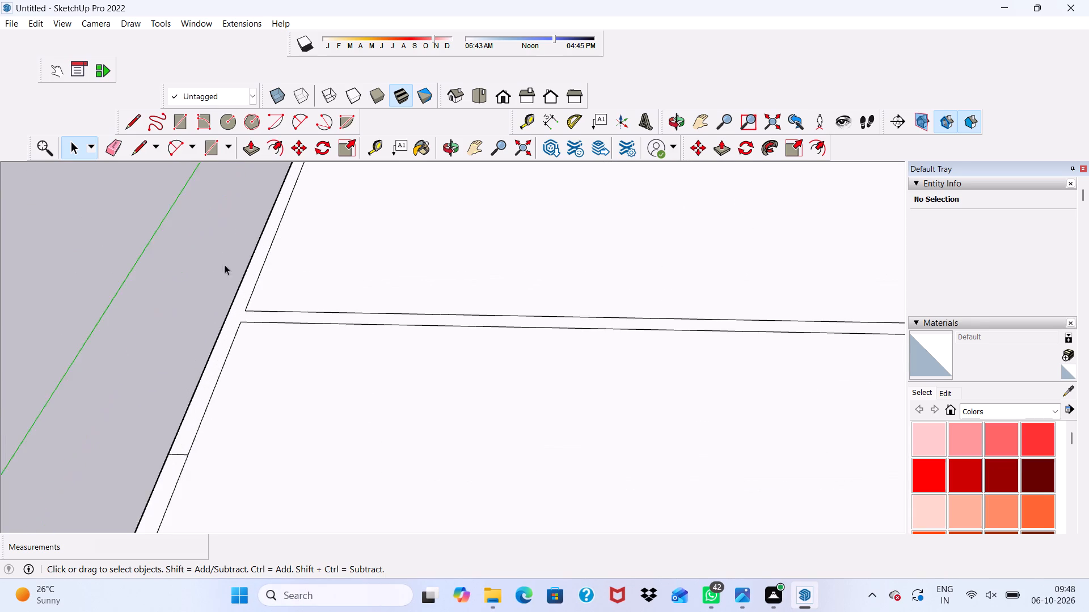
scroll(225, 265, up, 3)
click(259, 318)
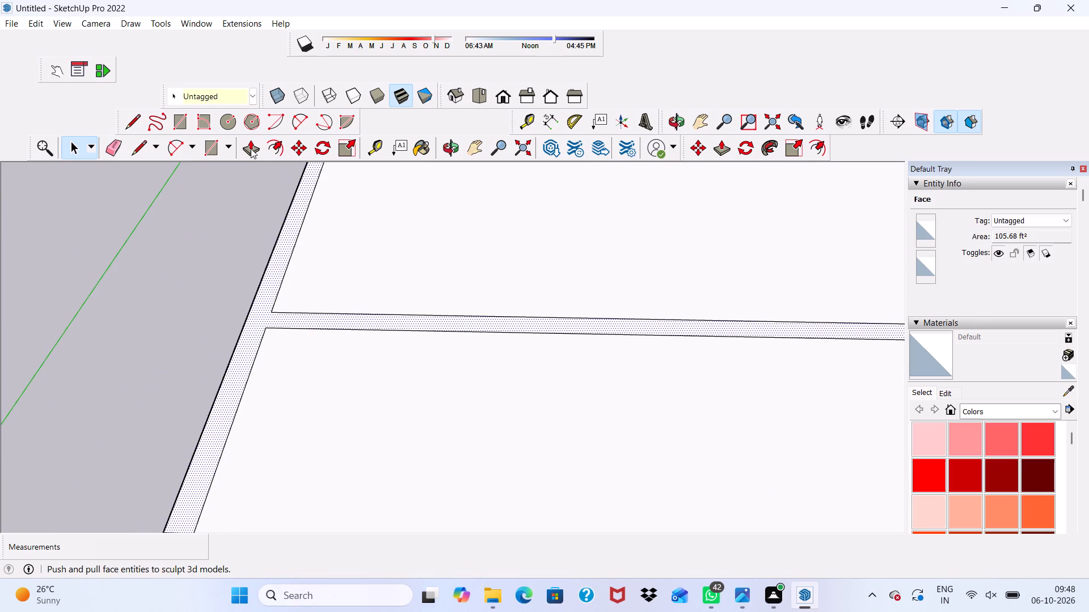
click(250, 150)
click(261, 307)
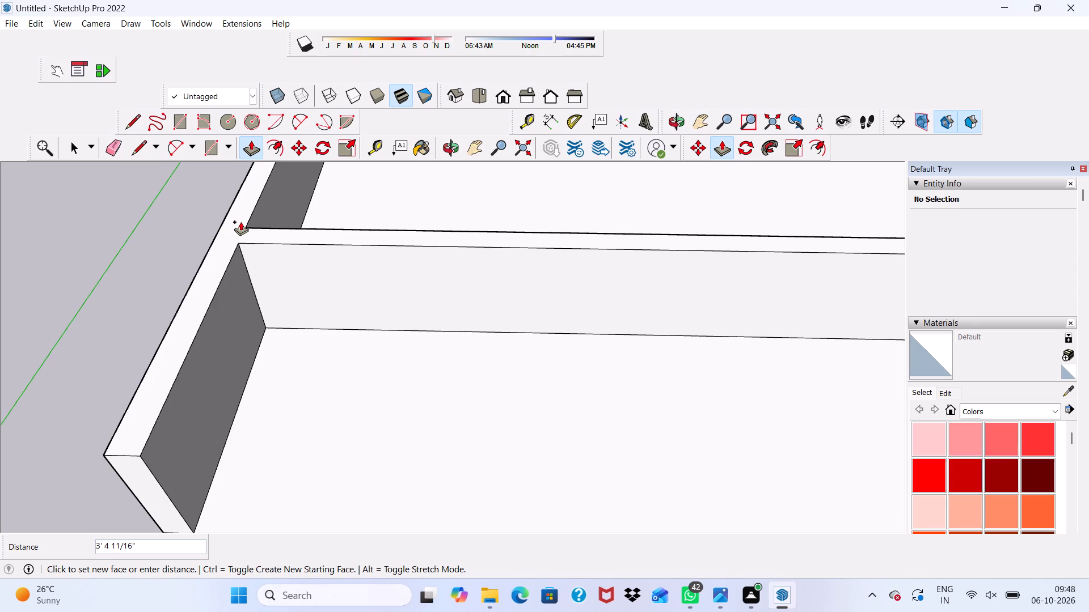
key(4)
key(BackSpace)
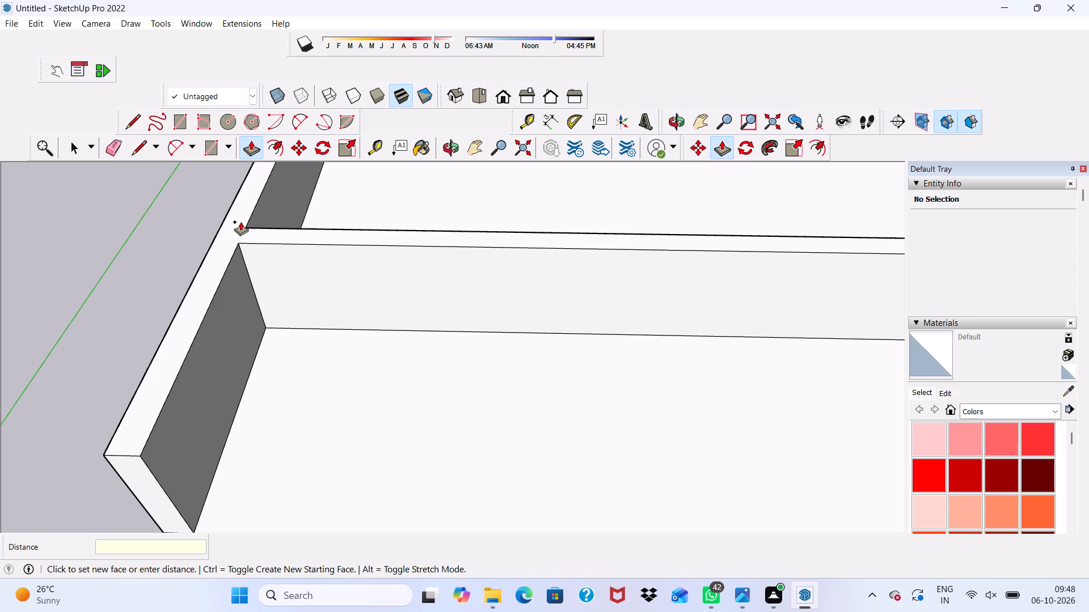
text(10')
key(Return)
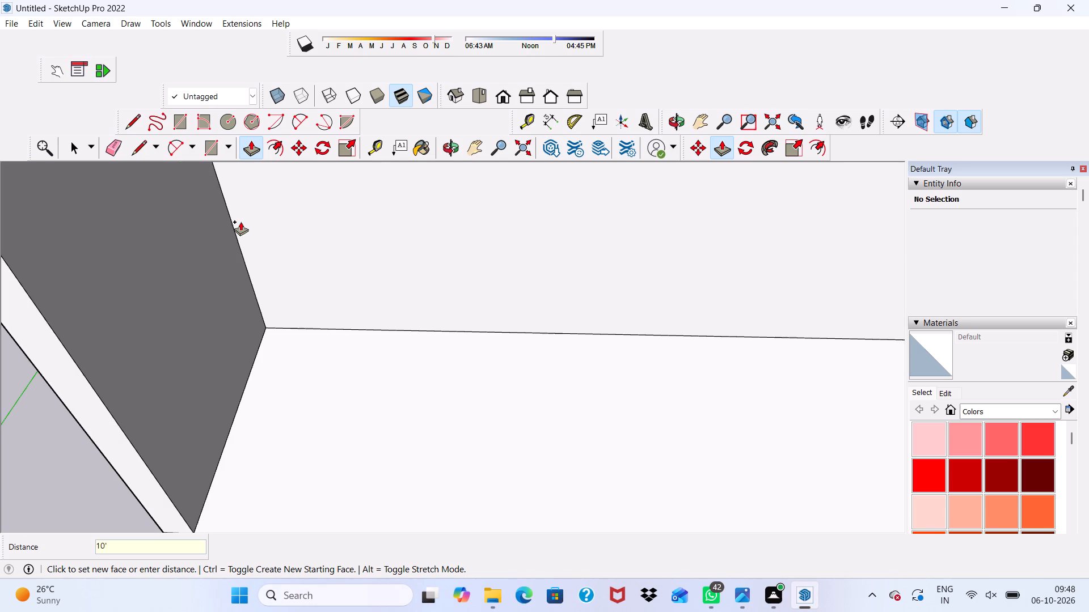
Examine the extruded walls from the front and from above.
scroll(240, 222, down, 7)
scroll(204, 243, up, 1)
scroll(196, 248, down, 13)
middle_drag(305, 343, 289, 198)
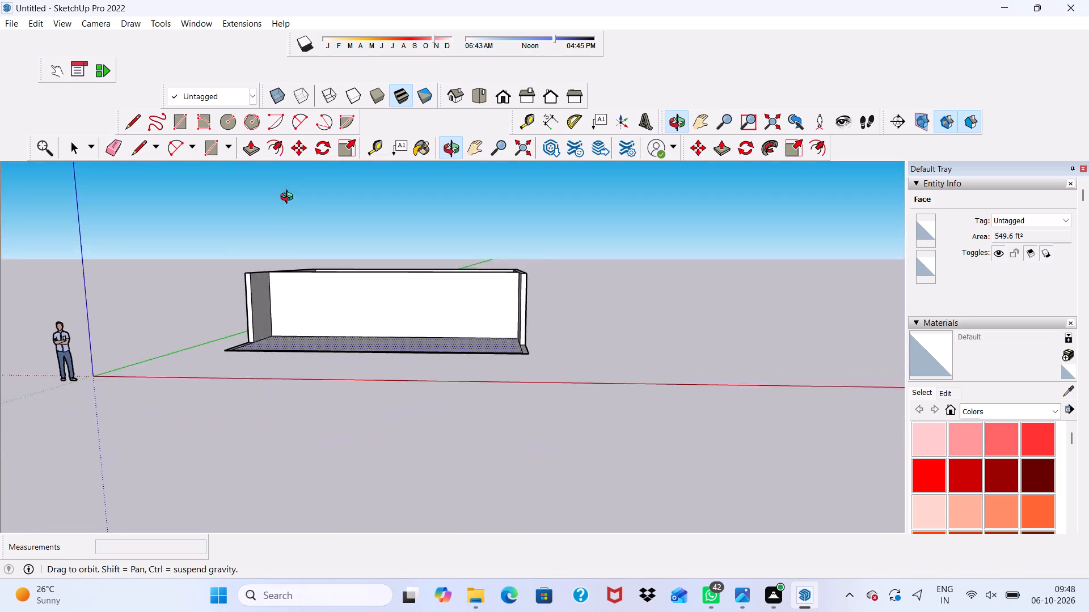
middle_drag(289, 198, 227, 251)
scroll(234, 249, up, 5)
key(space)
scroll(320, 243, down, 11)
middle_drag(272, 222, 398, 197)
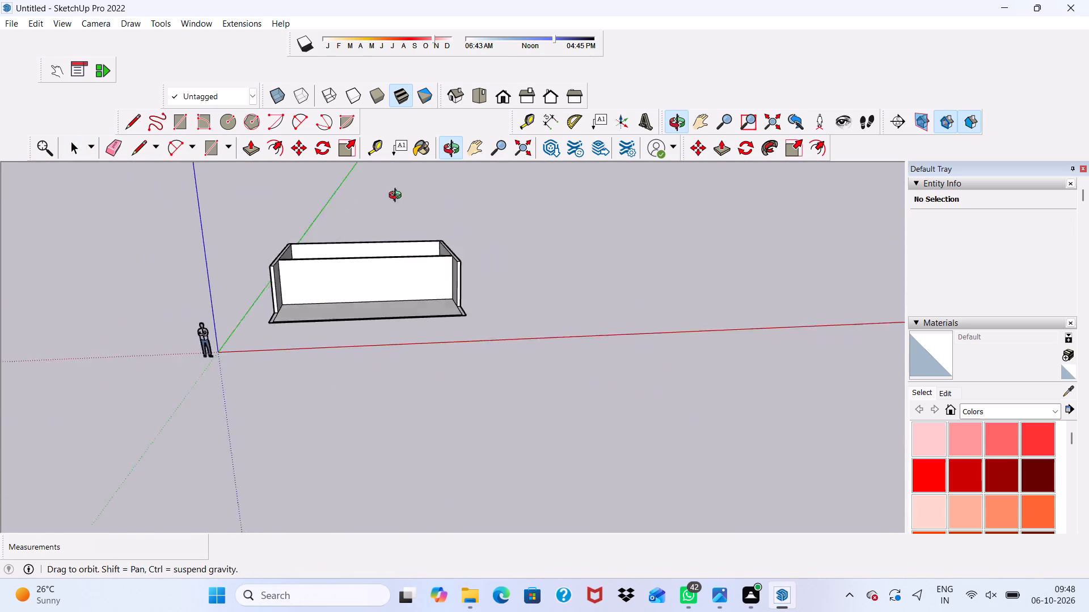
middle_drag(398, 197, 443, 260)
scroll(356, 330, up, 5)
scroll(209, 284, down, 8)
middle_drag(285, 330, 182, 369)
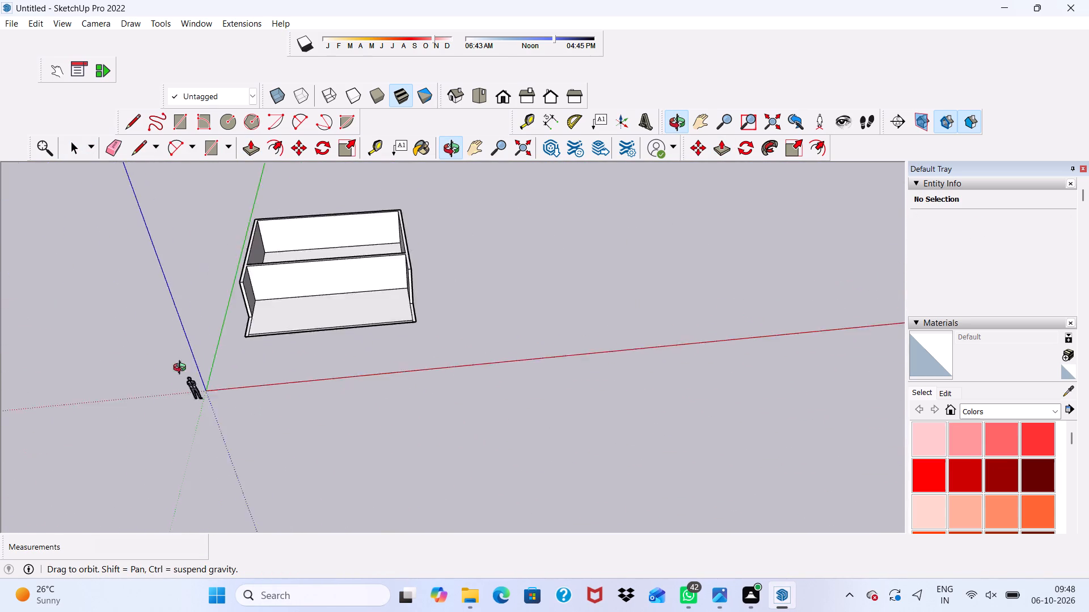
middle_drag(182, 369, 170, 304)
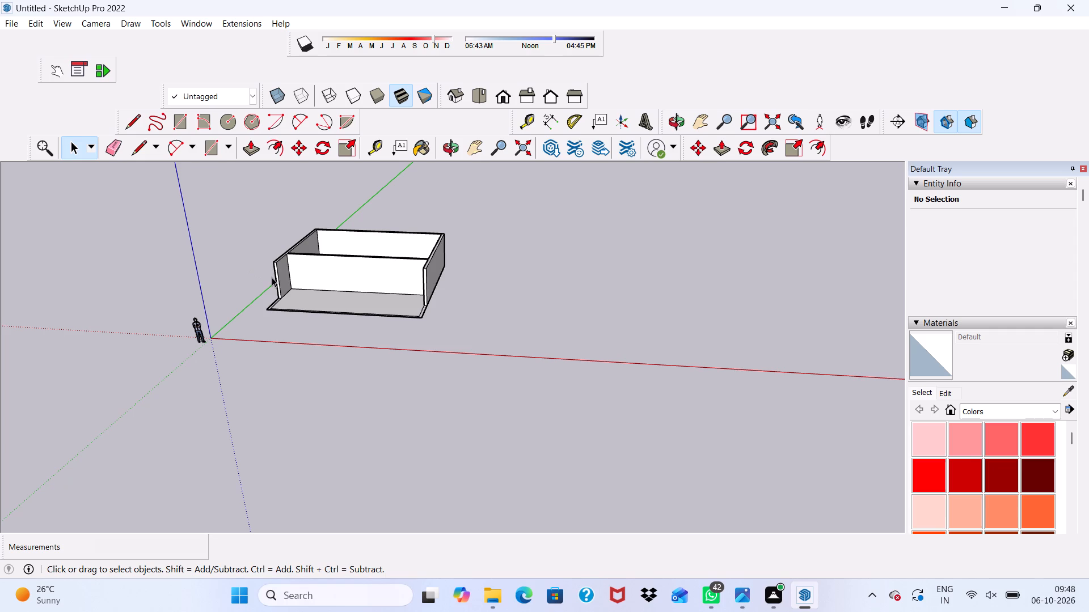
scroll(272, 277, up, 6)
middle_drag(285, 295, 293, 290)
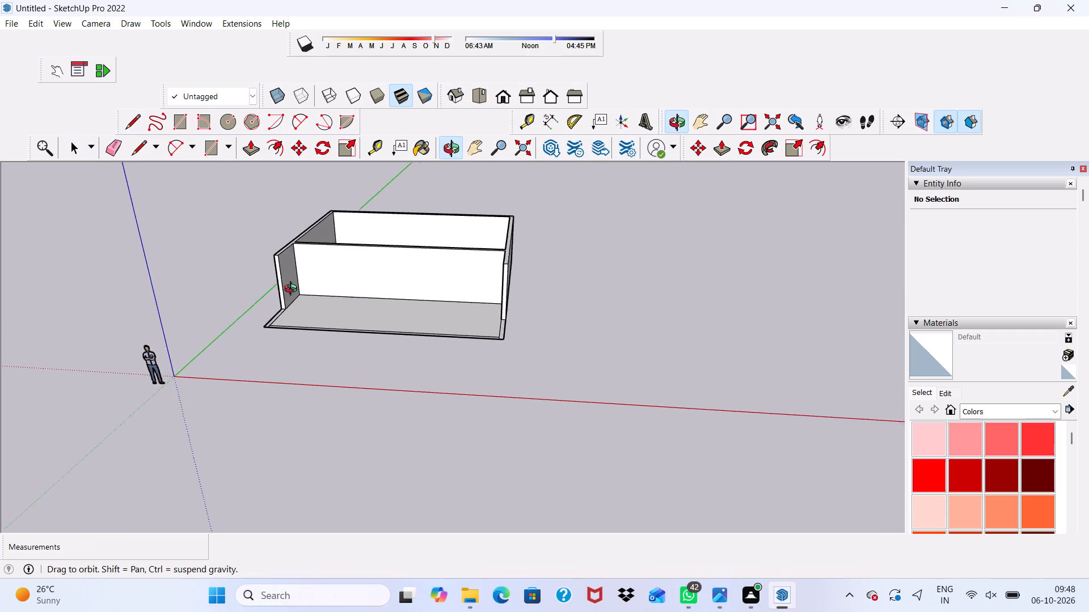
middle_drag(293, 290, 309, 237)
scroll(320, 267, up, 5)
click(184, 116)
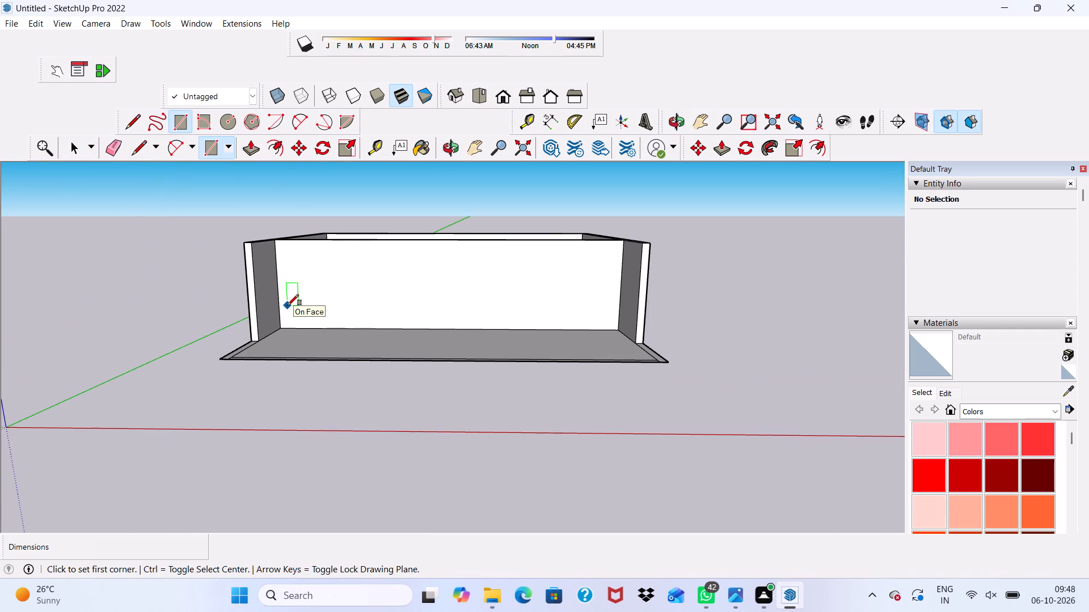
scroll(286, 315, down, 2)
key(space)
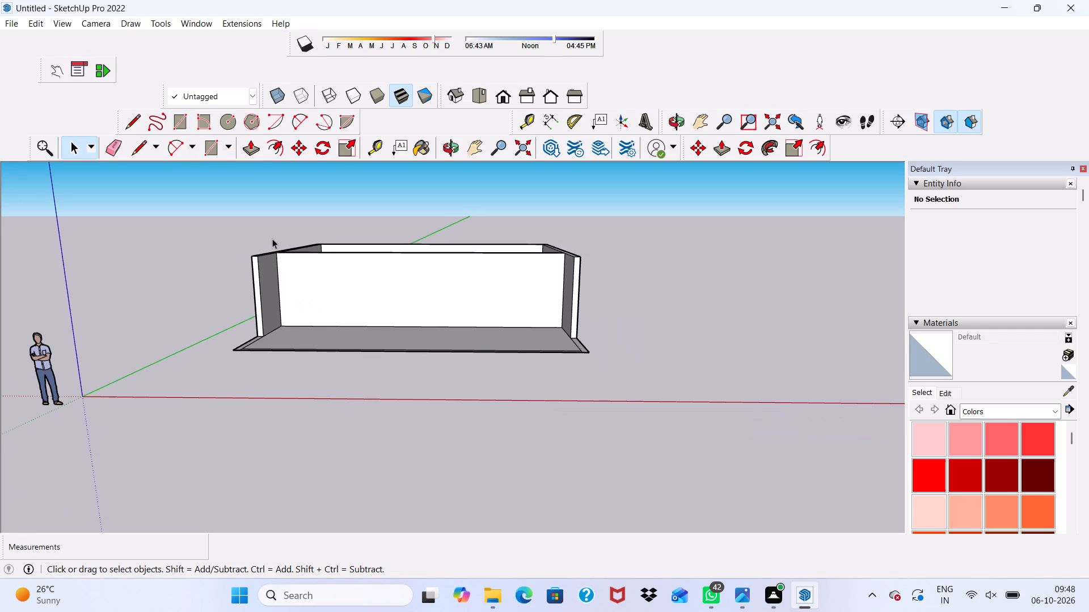
Copy the entire walls-and-floor model from its front corner to an empty spot about 122' 5" away, beside the original.
scroll(295, 241, down, 5)
middle_drag(361, 272, 373, 339)
double_click(383, 302)
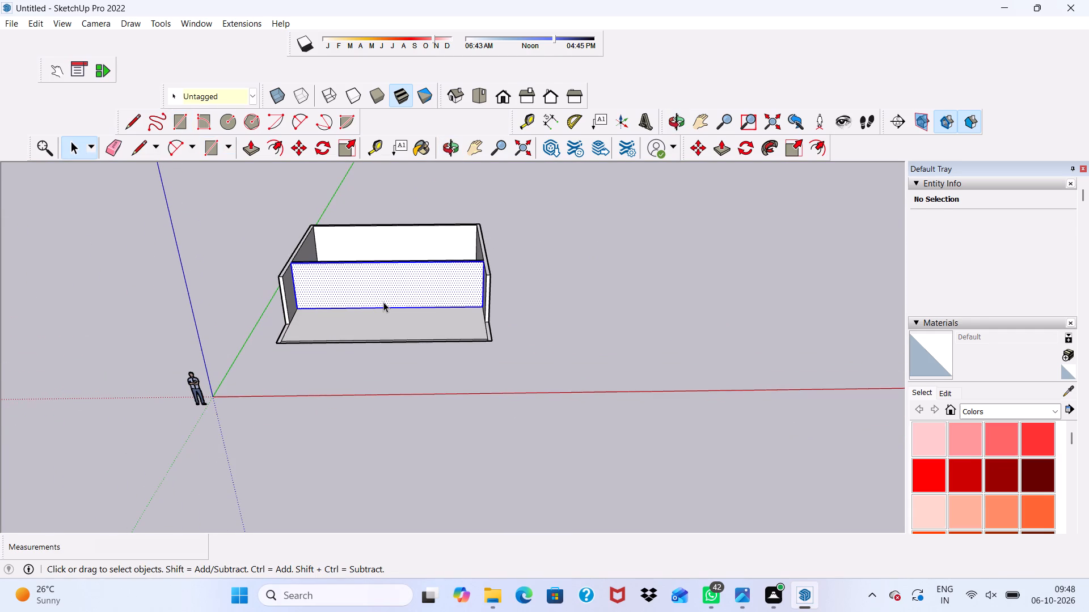
triple_click(391, 331)
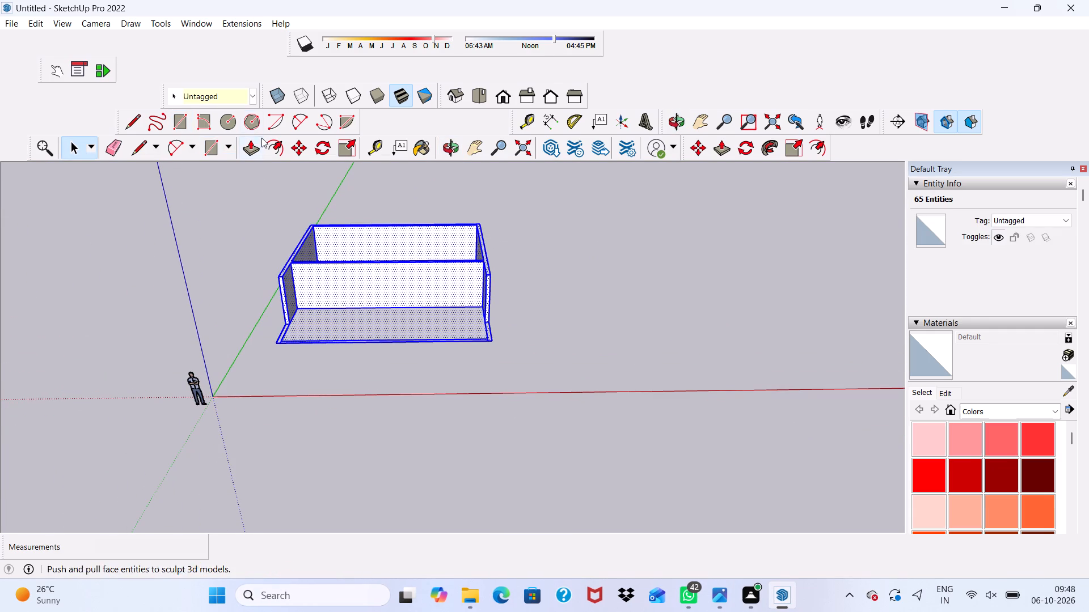
click(303, 144)
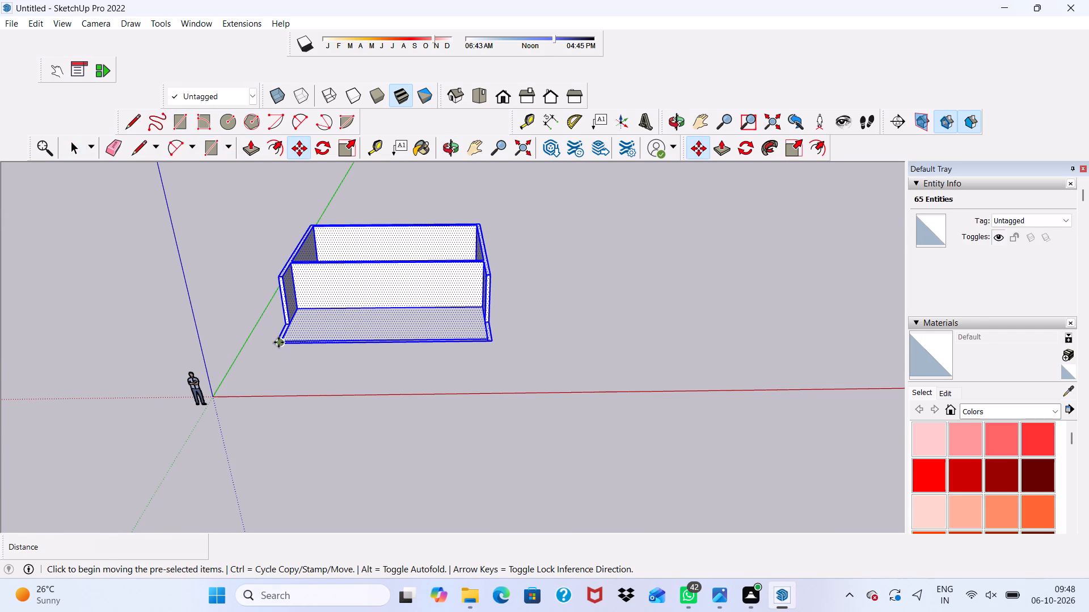
click(278, 342)
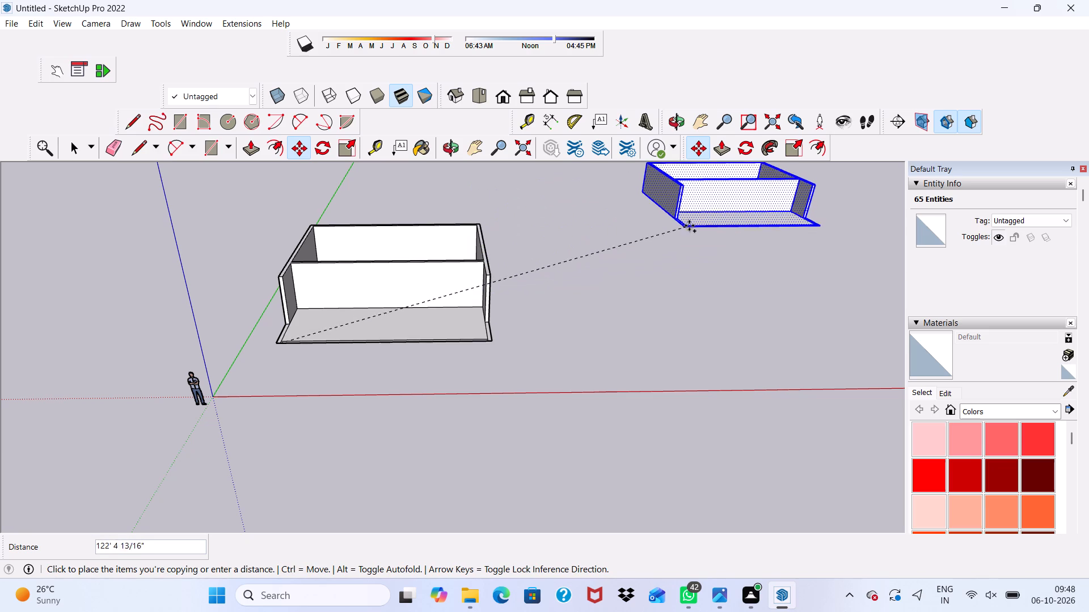
click(689, 225)
key(space)
click(639, 274)
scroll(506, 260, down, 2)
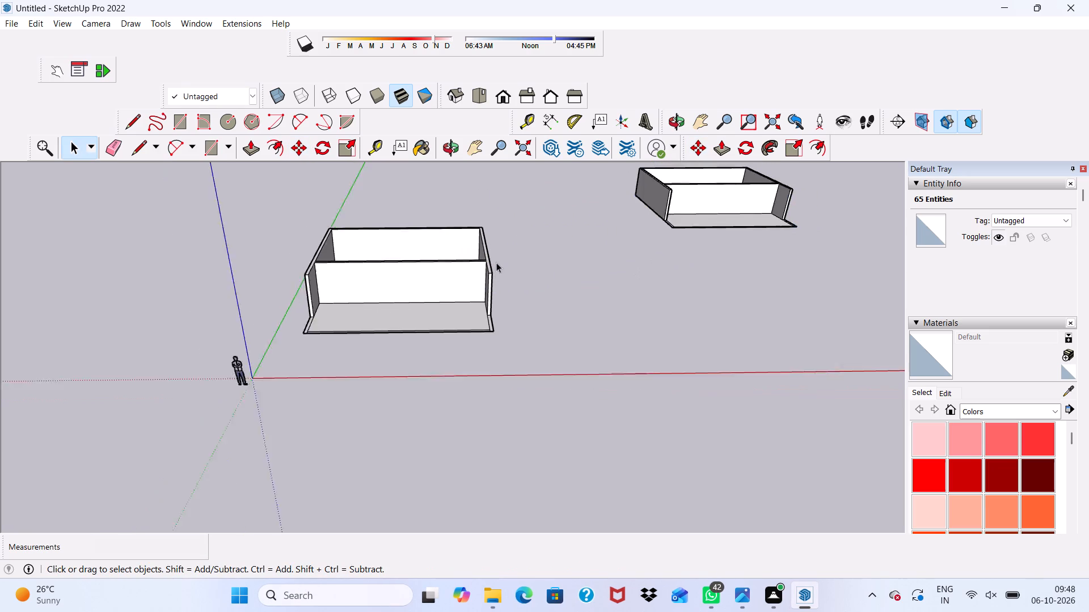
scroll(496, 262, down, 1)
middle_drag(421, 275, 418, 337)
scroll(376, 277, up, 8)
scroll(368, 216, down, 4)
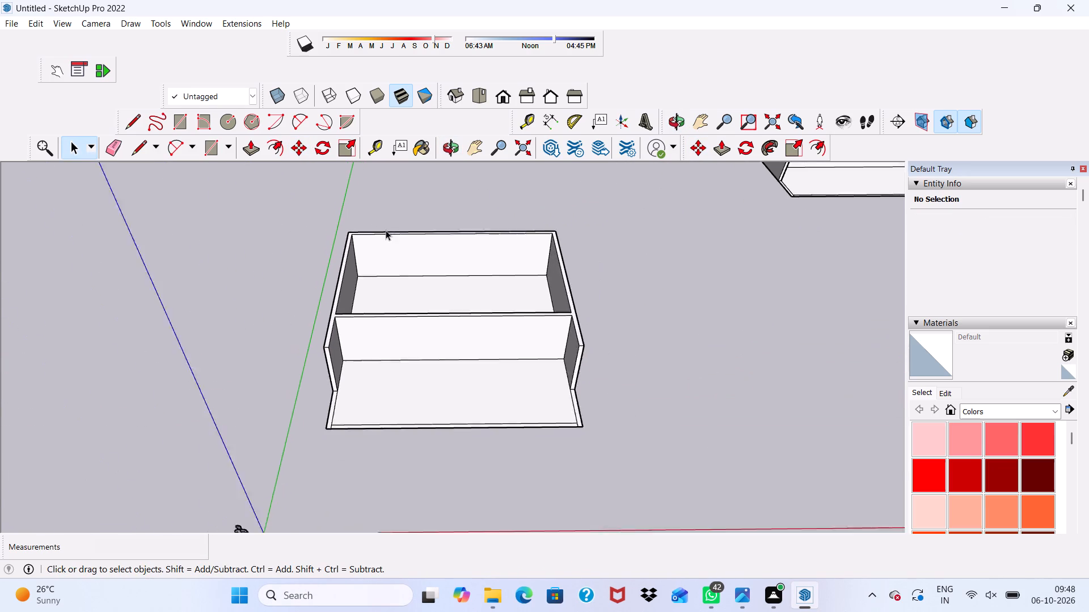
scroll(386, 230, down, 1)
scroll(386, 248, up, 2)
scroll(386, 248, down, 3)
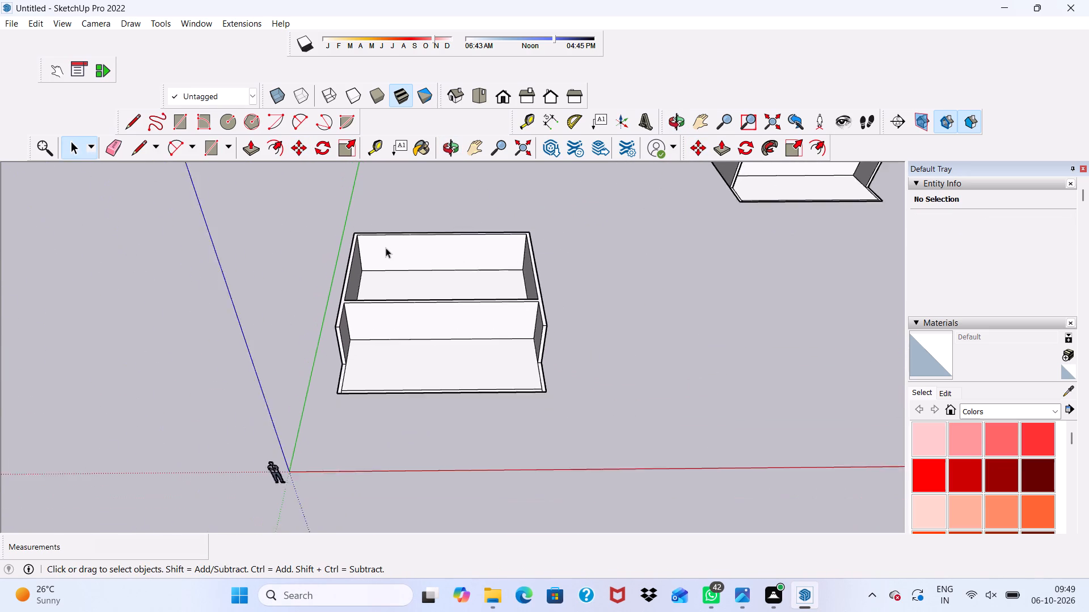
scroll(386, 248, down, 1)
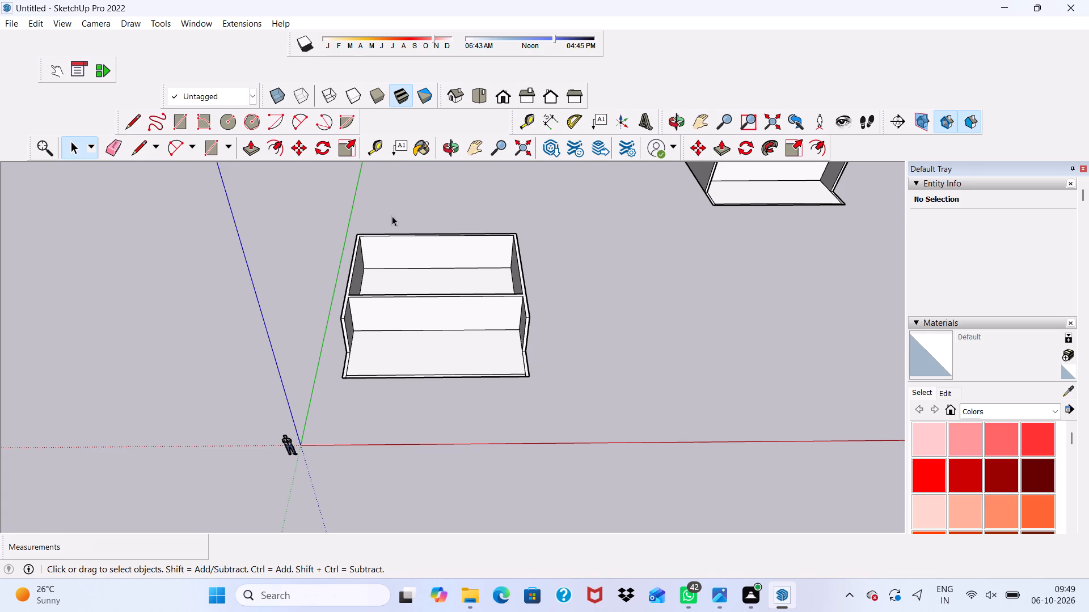
Draw a 10' by 10' rectangle on the cross wall's front face, from its floor corner at the side wall nearest the green axis.
scroll(402, 237, up, 3)
scroll(433, 299, down, 4)
middle_drag(430, 318, 427, 297)
middle_click(425, 291)
scroll(416, 373, up, 5)
middle_drag(413, 365, 387, 312)
click(178, 113)
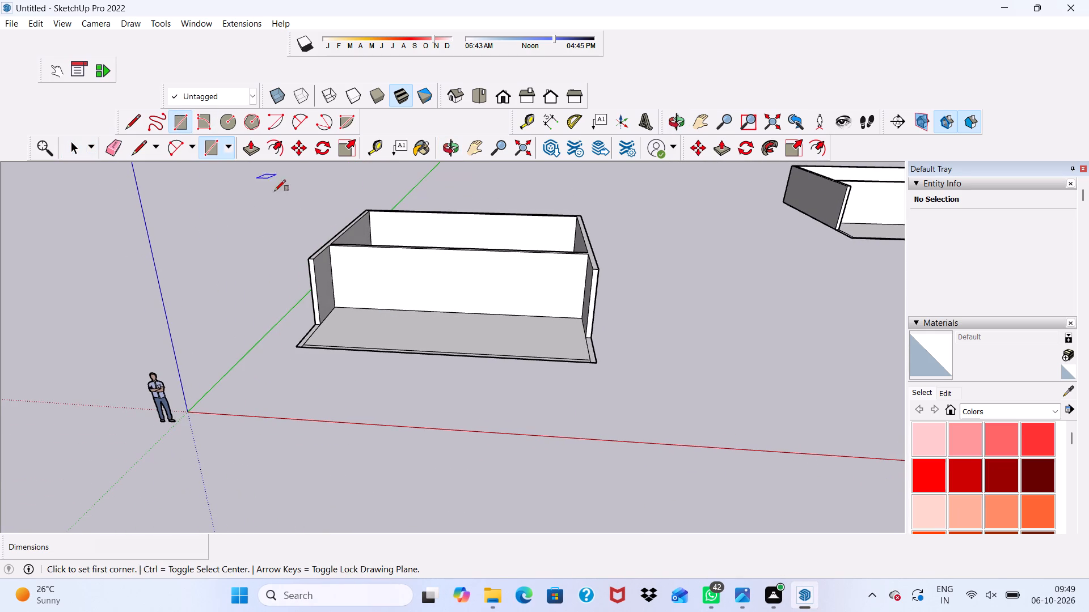
scroll(295, 229, up, 7)
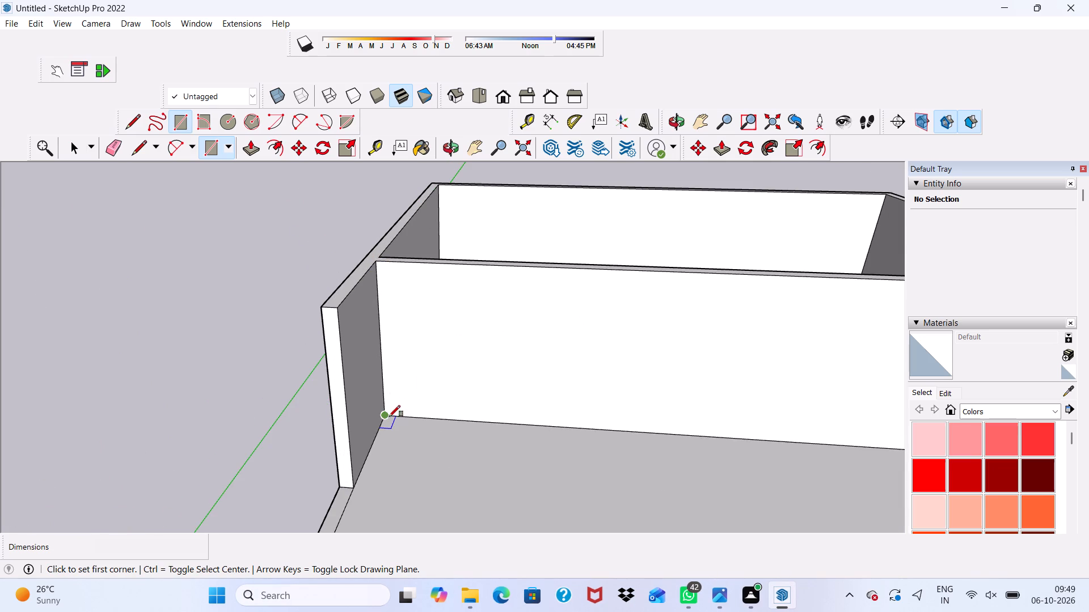
scroll(408, 406, up, 5)
scroll(407, 406, down, 1)
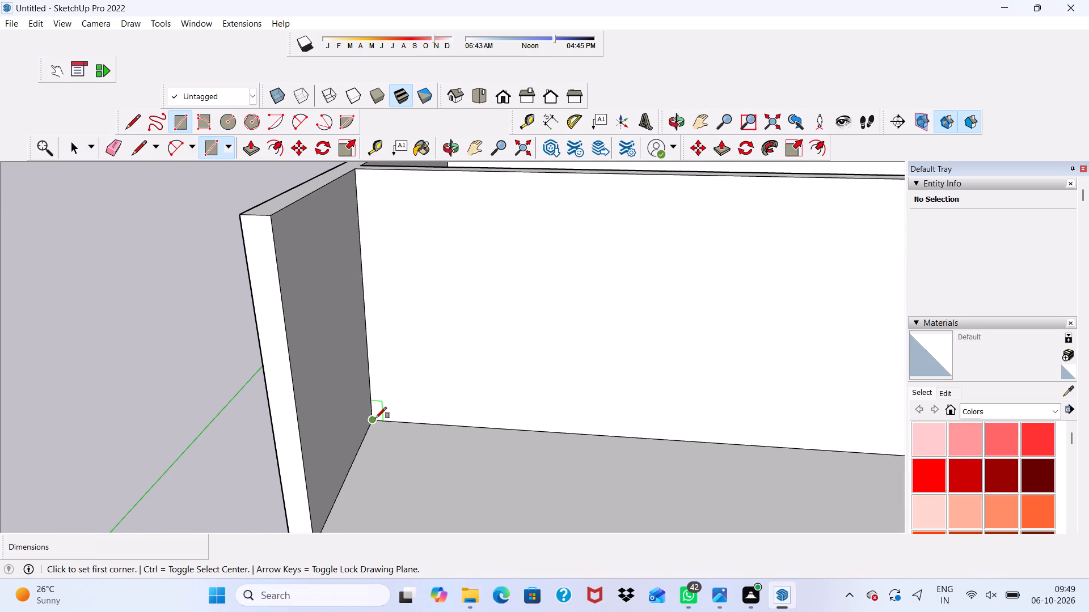
click(375, 418)
scroll(417, 382, down, 6)
scroll(535, 266, down, 1)
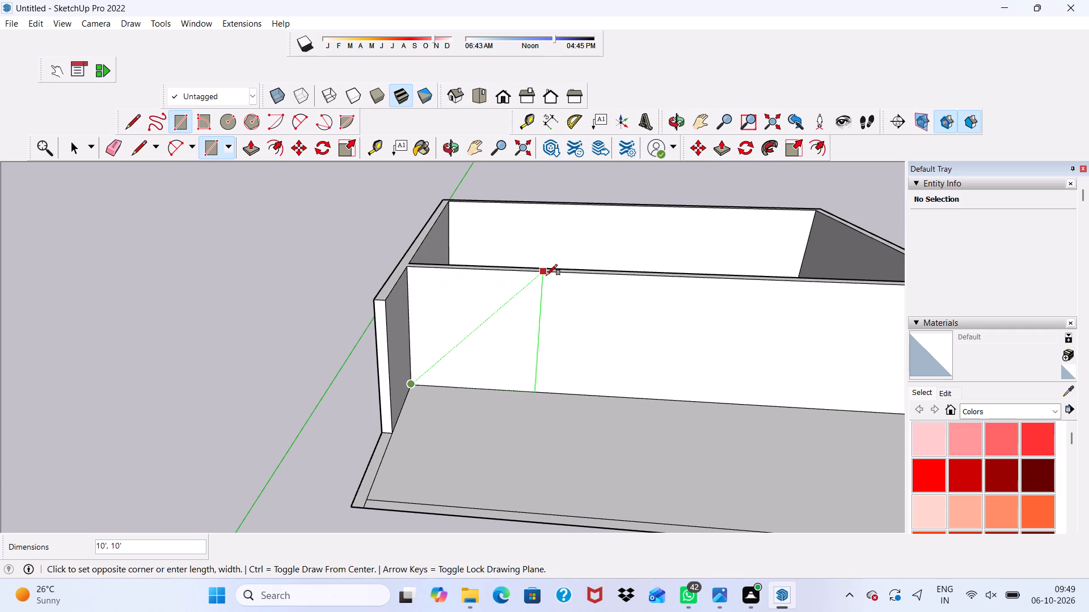
click(546, 275)
click(493, 310)
key(space)
Push/Pull the 10' square on the cross wall outward 3" as a raised panel.
click(490, 307)
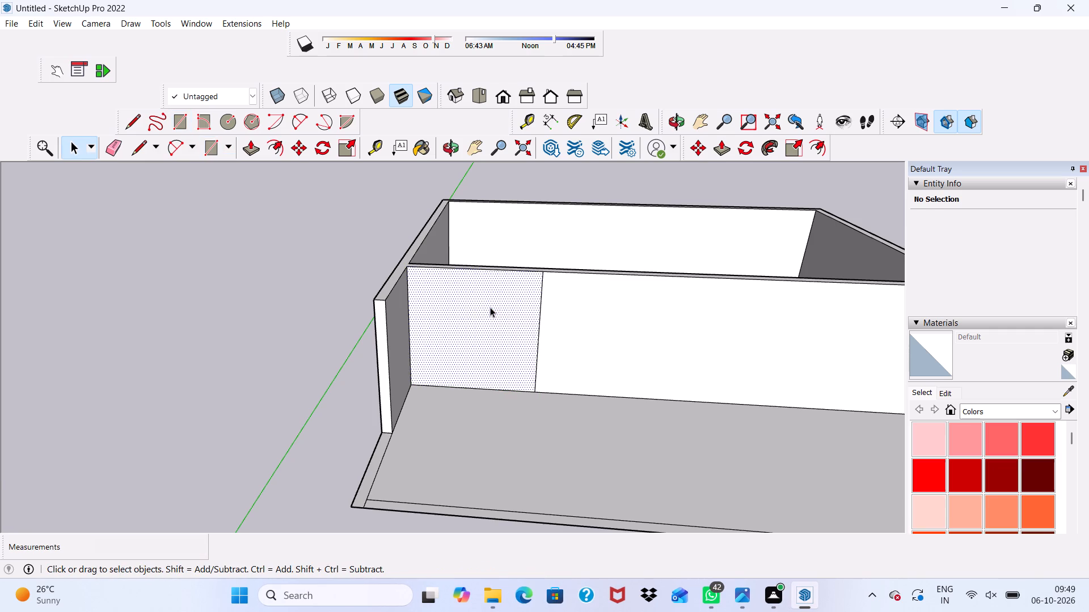
click(255, 146)
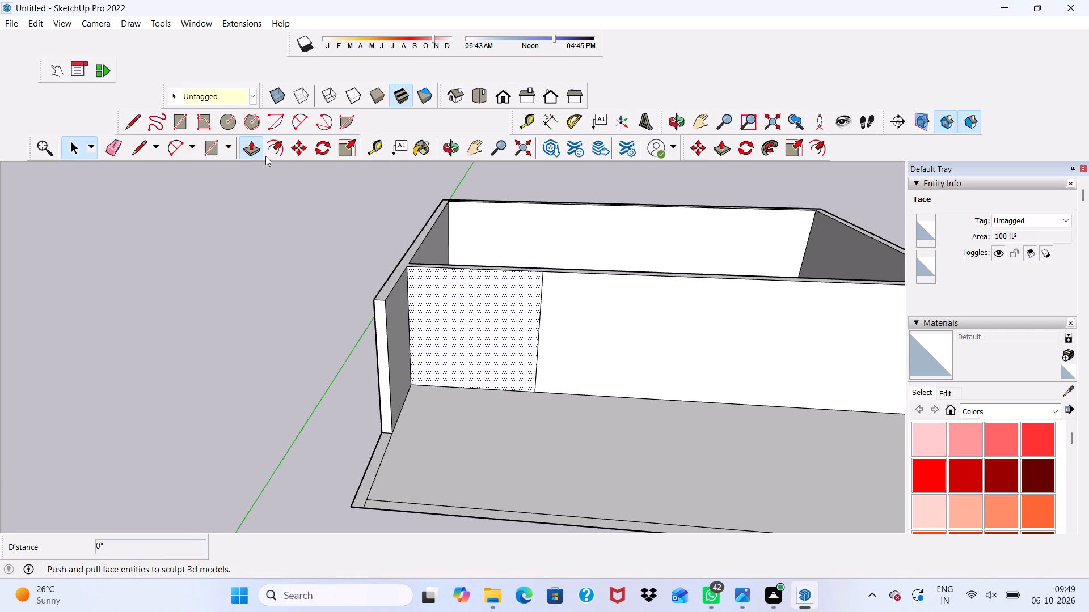
click(475, 274)
text(3")
key(Return)
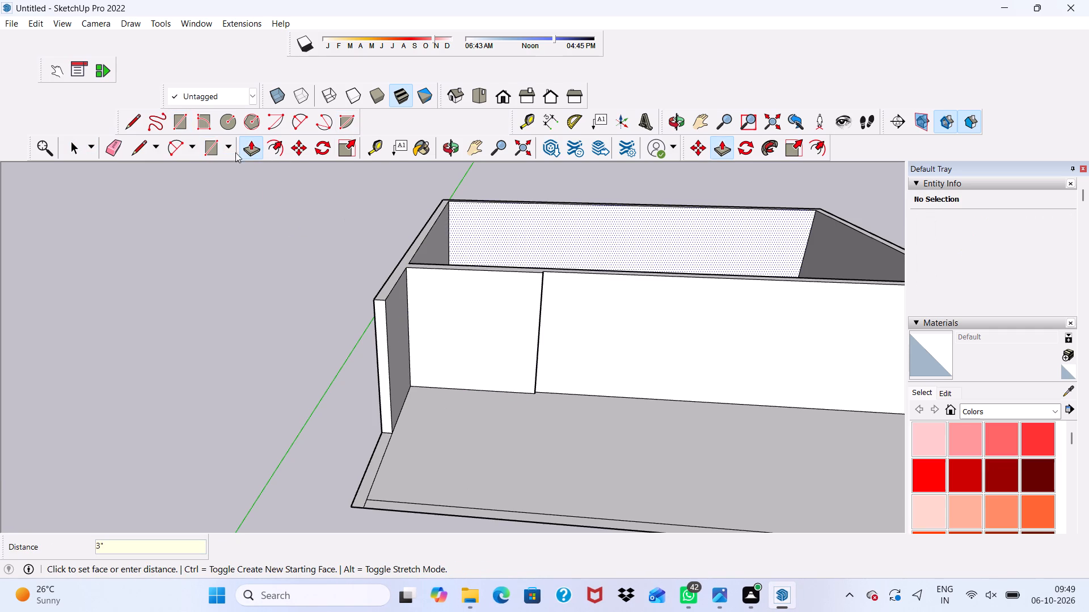
Draw a full-height vertical strip about 9 3/4" wide and 10' high near the middle of the raised panel.
click(180, 112)
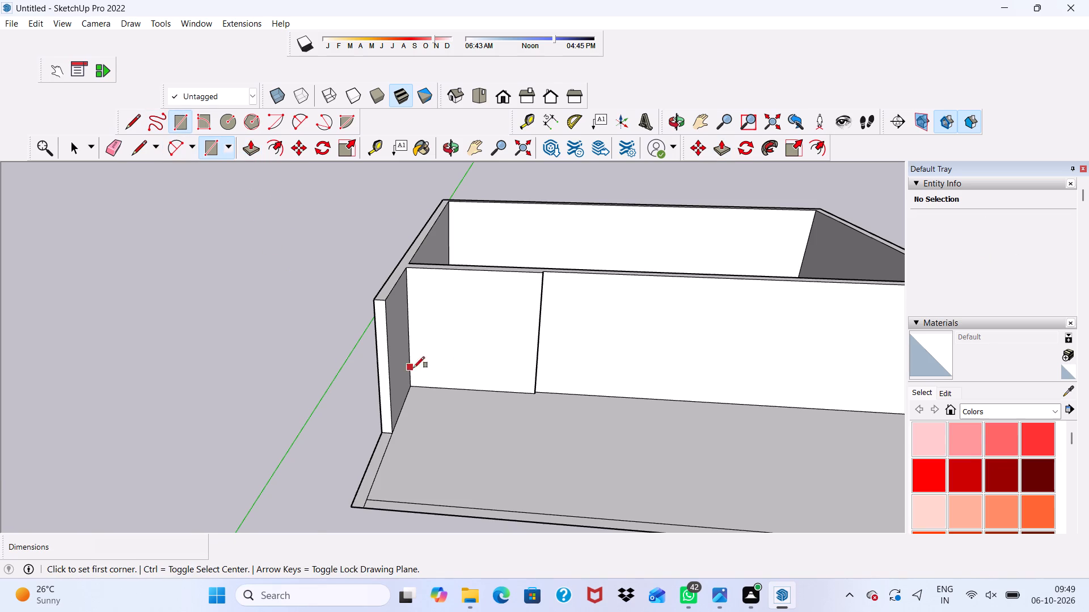
scroll(439, 373, up, 3)
middle_drag(503, 386, 353, 358)
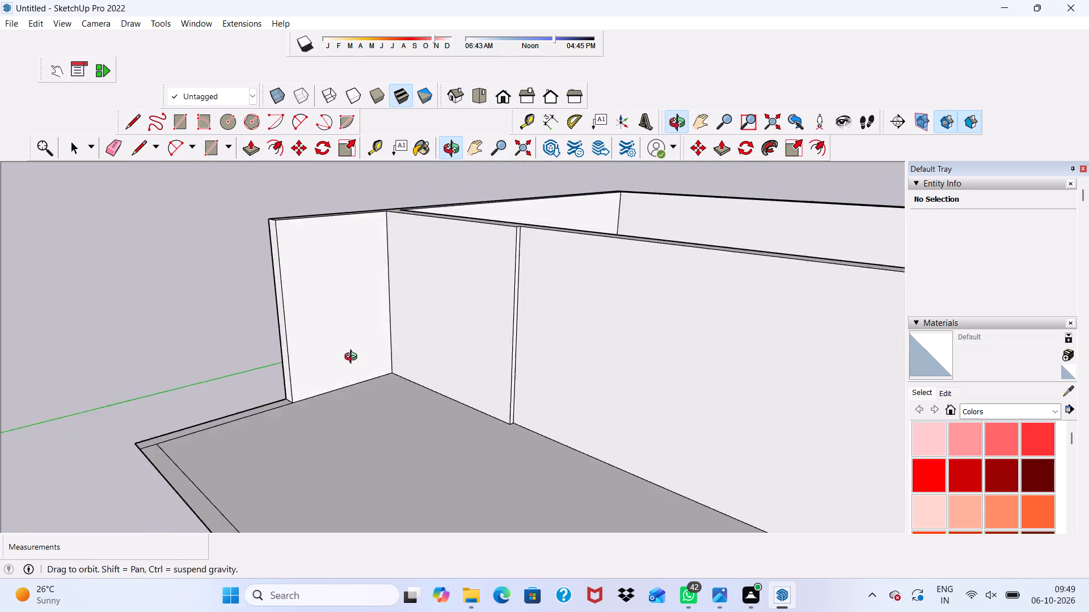
middle_drag(353, 358, 475, 371)
scroll(421, 398, up, 4)
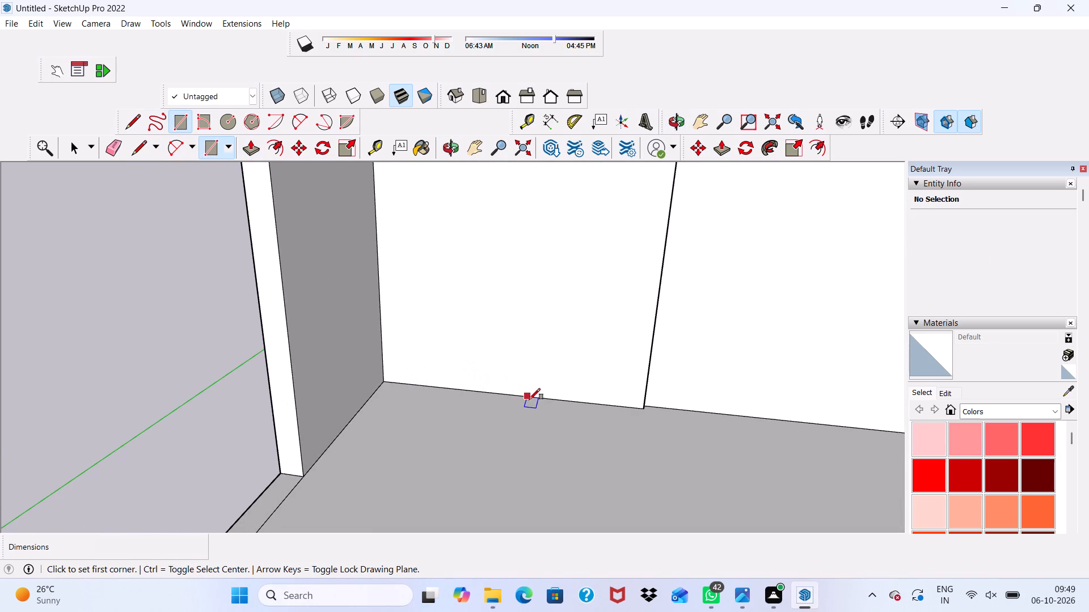
click(546, 394)
scroll(535, 355, down, 5)
scroll(534, 278, down, 5)
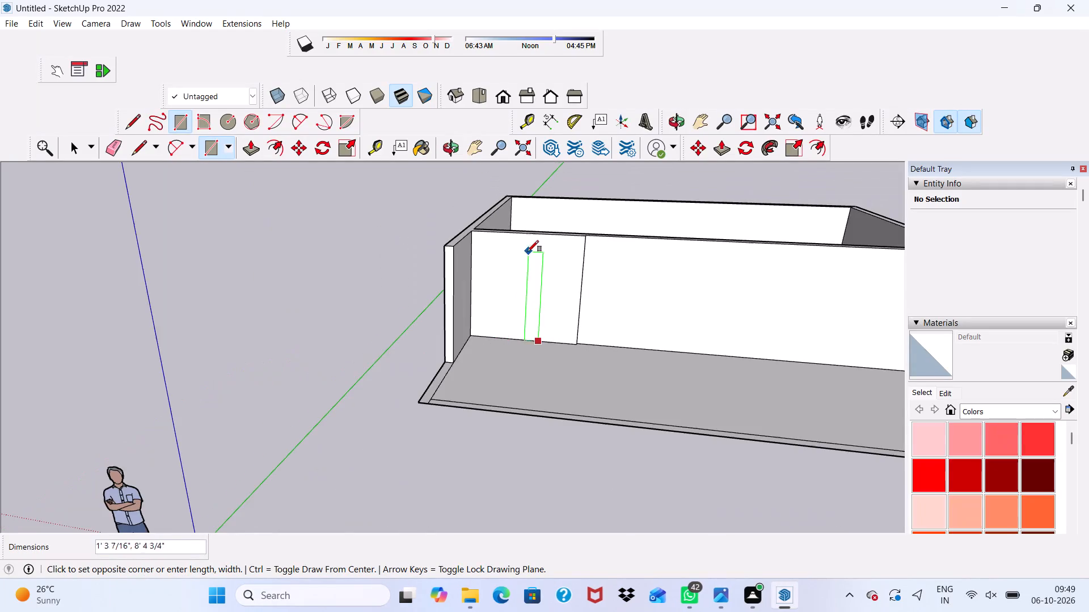
scroll(561, 222, up, 5)
scroll(515, 266, up, 4)
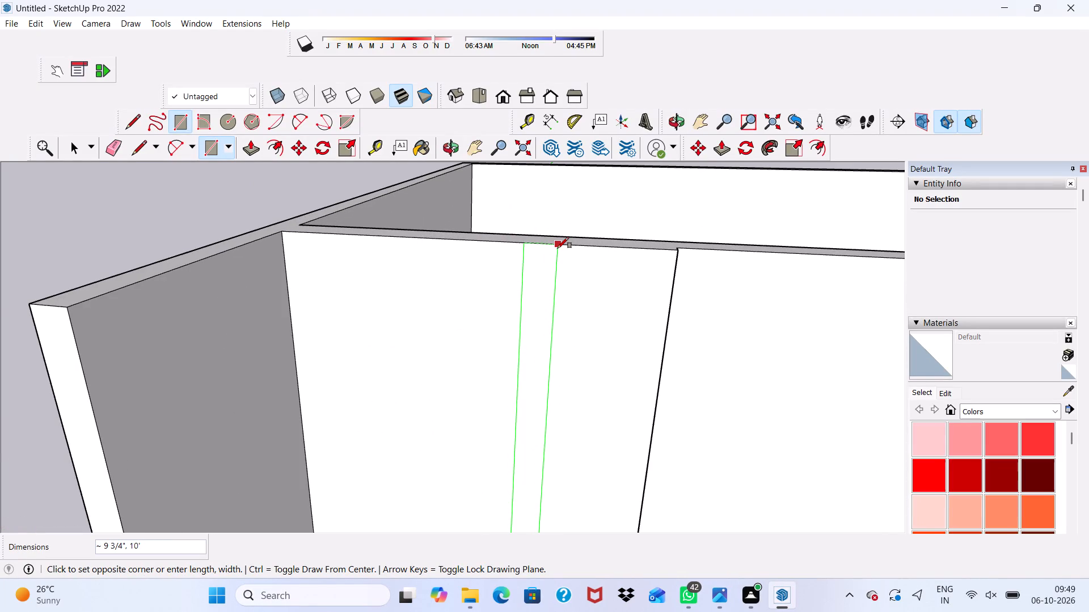
click(558, 248)
scroll(505, 289, down, 5)
scroll(485, 286, up, 2)
scroll(489, 290, down, 1)
key(space)
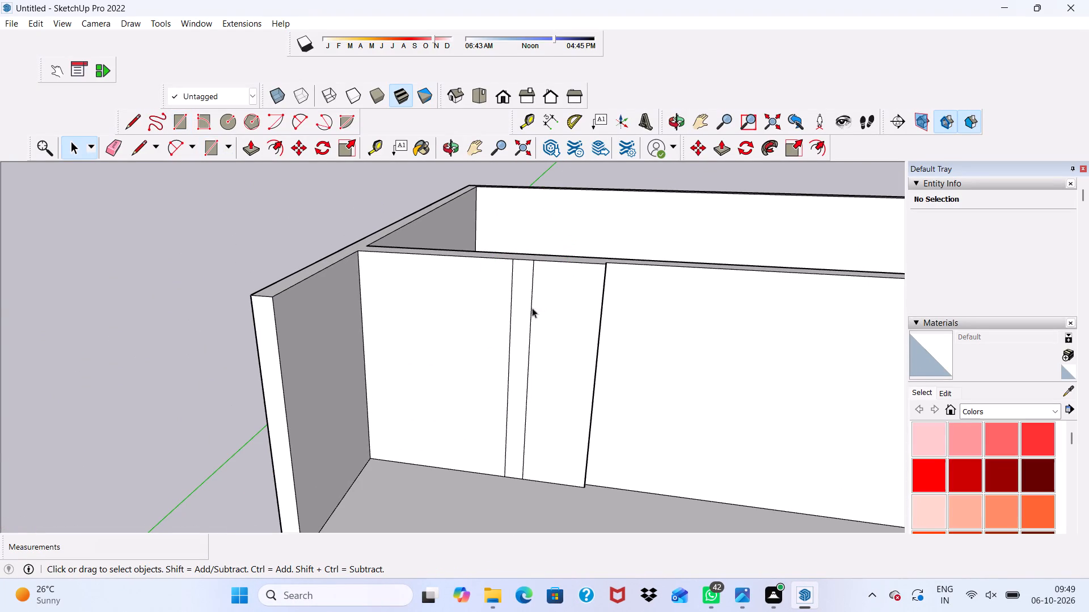
Copy the vertical strip about 1' 2" toward the panel's free edge, and copy that strip about 1' 6" further.
double_click(522, 314)
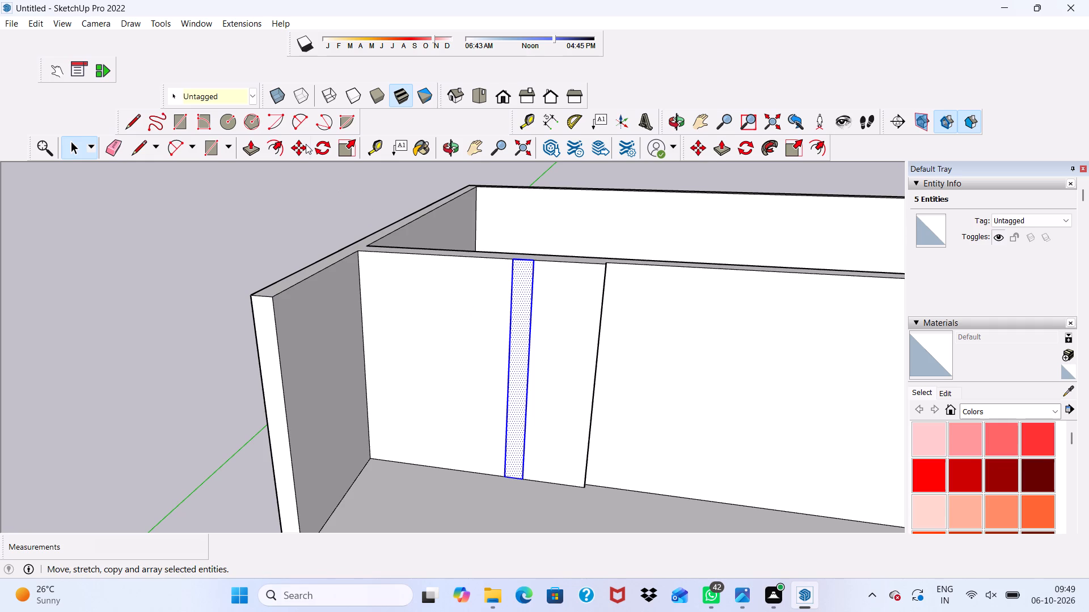
click(306, 144)
click(518, 354)
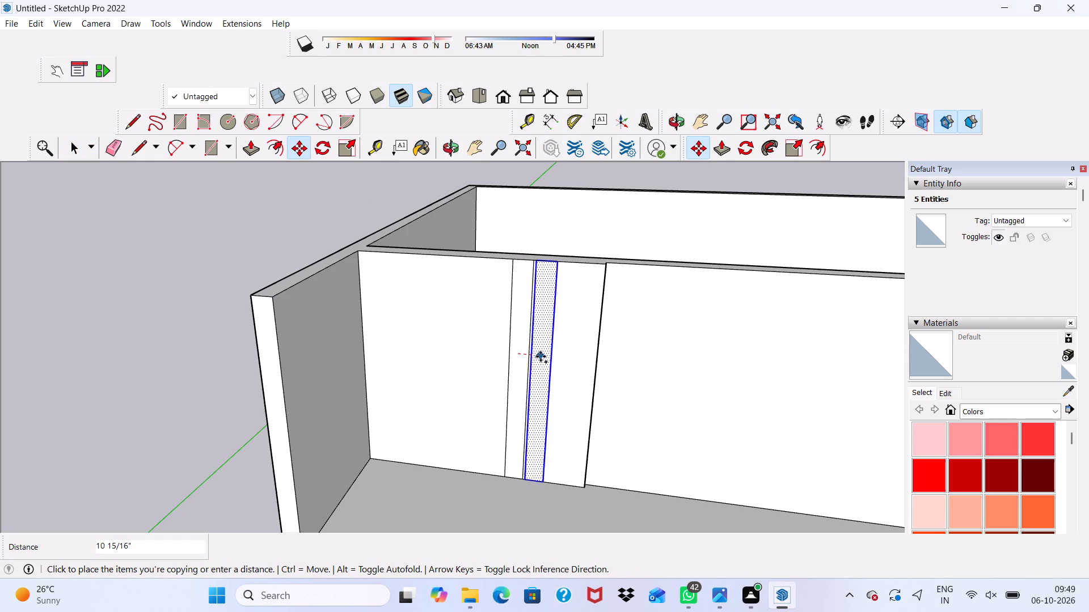
click(546, 356)
click(546, 356)
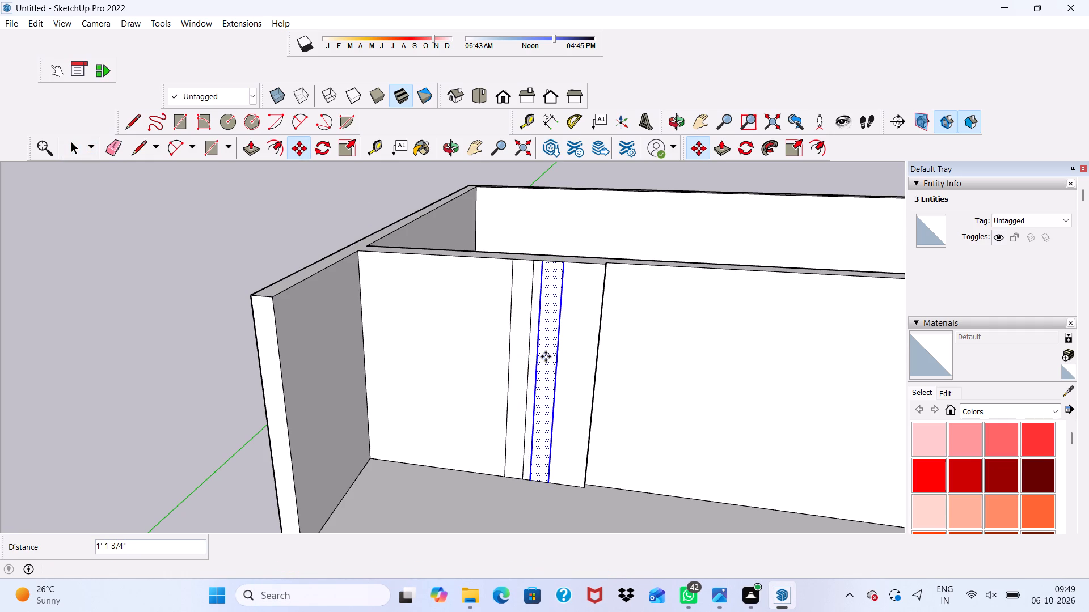
click(545, 367)
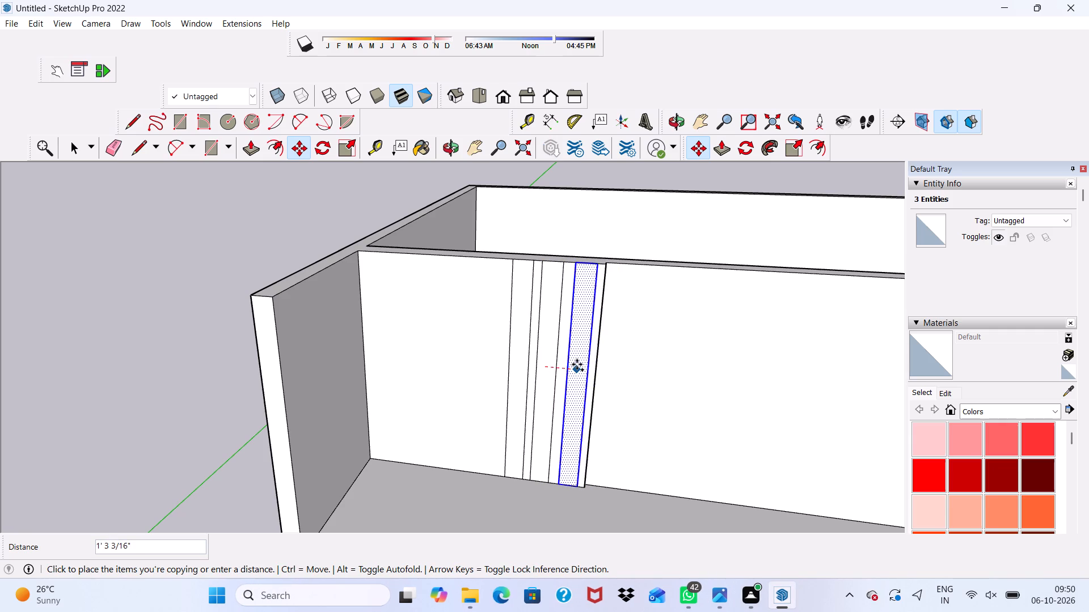
scroll(578, 363, up, 1)
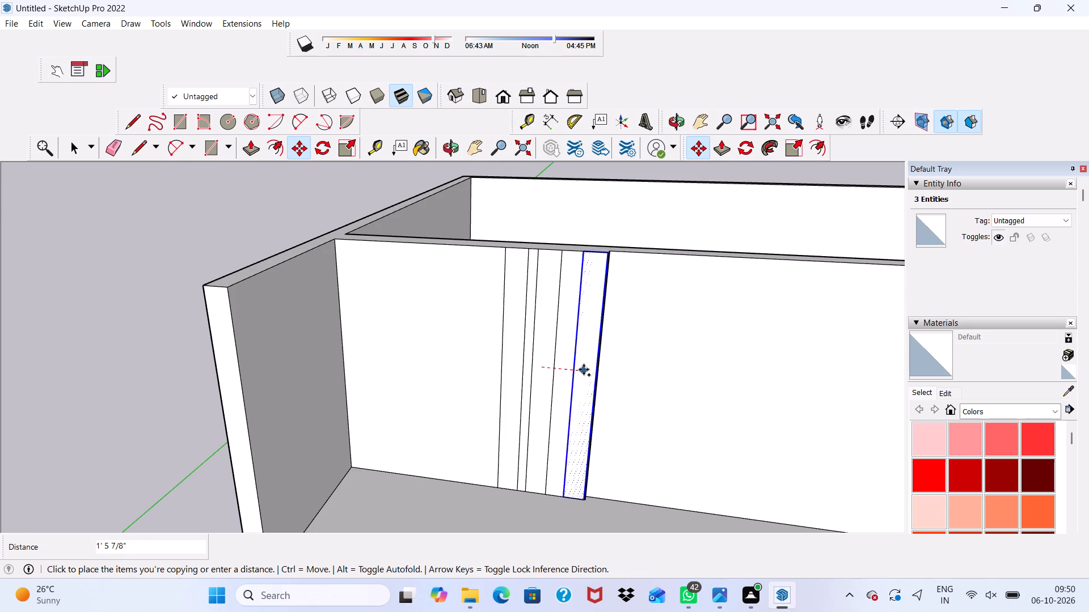
click(584, 369)
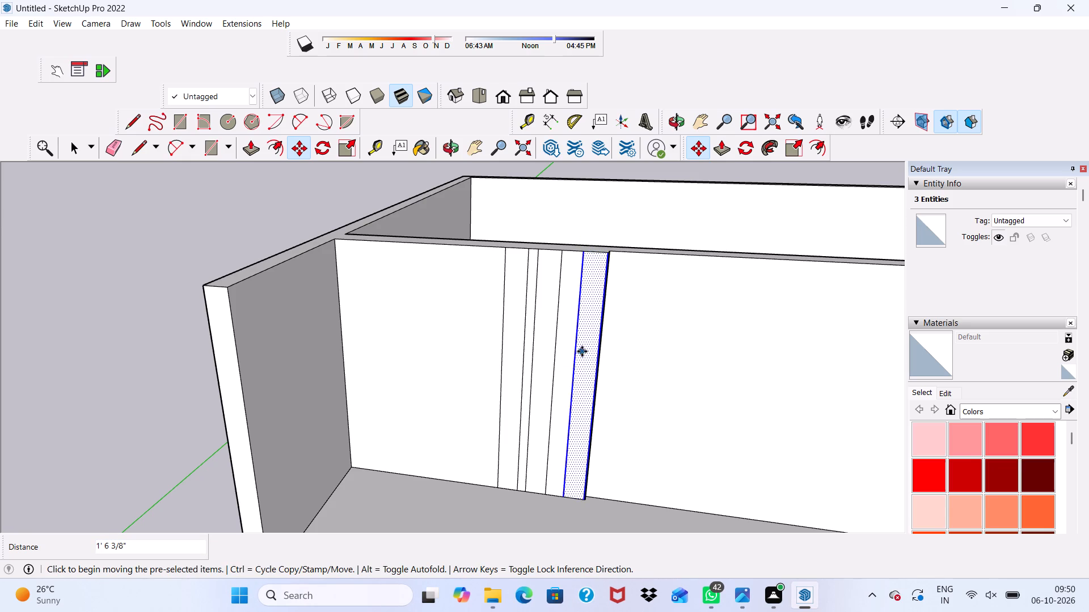
key(space)
Move the middle strip about 3" toward the panel's free edge.
double_click(542, 348)
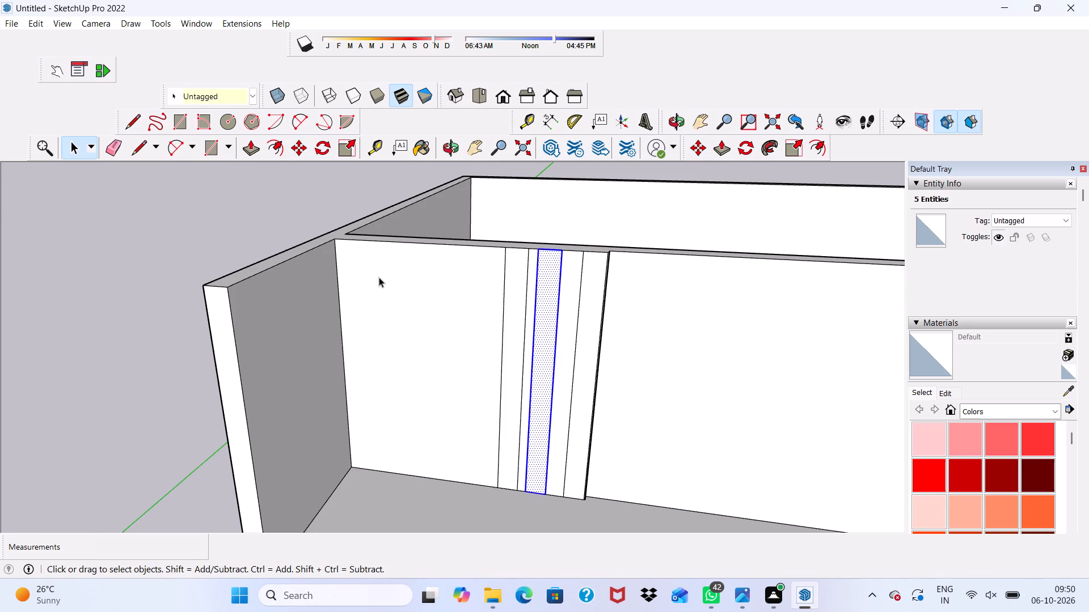
click(290, 144)
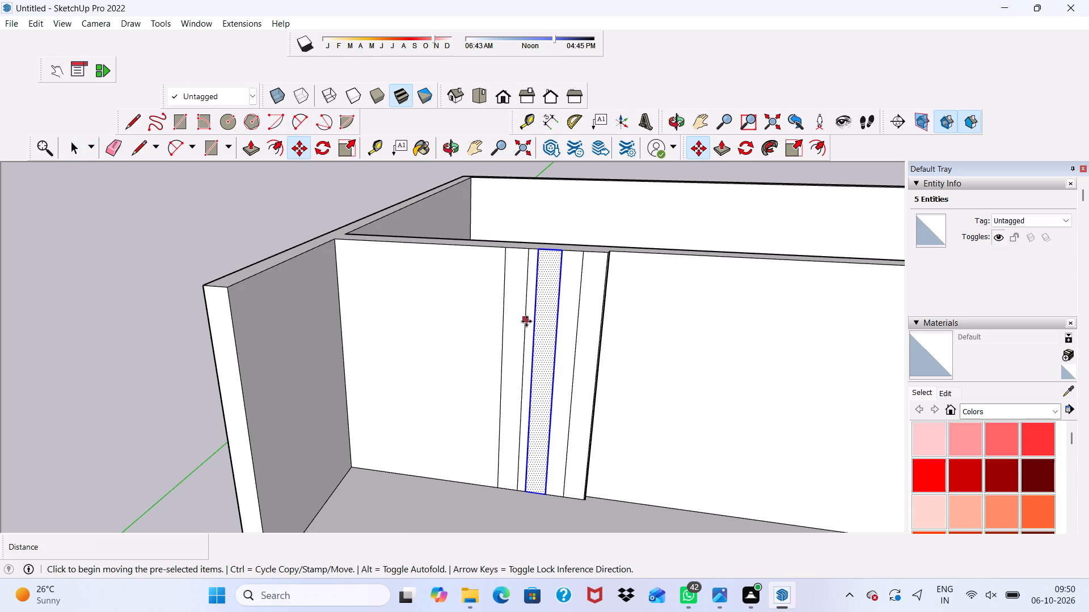
drag(541, 326, 548, 325)
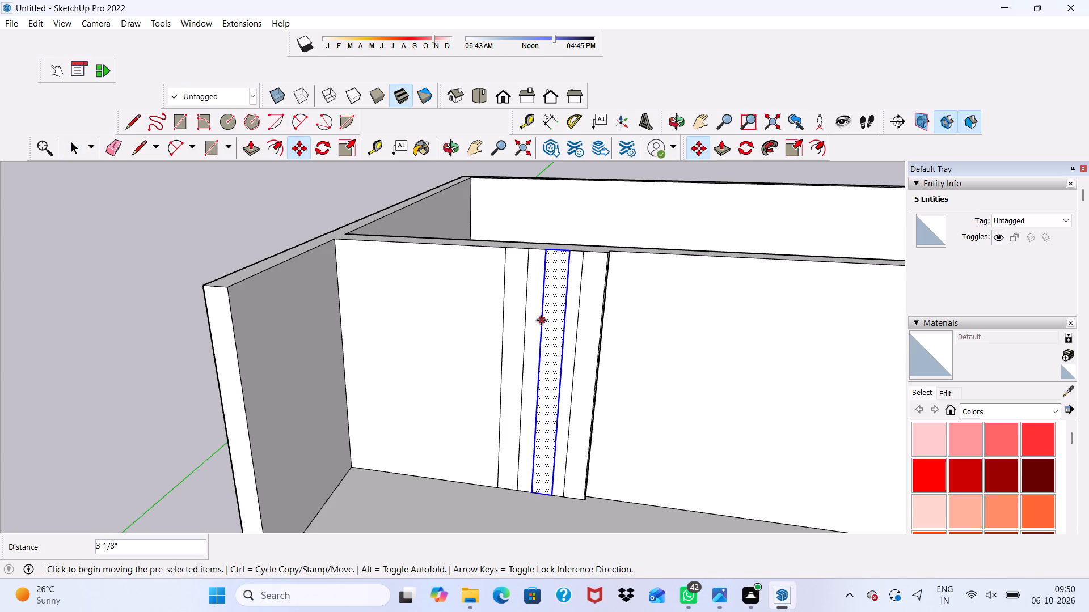
key(space)
Move the strip farthest from the panel's free edge about 3" toward the middle strip.
double_click(513, 300)
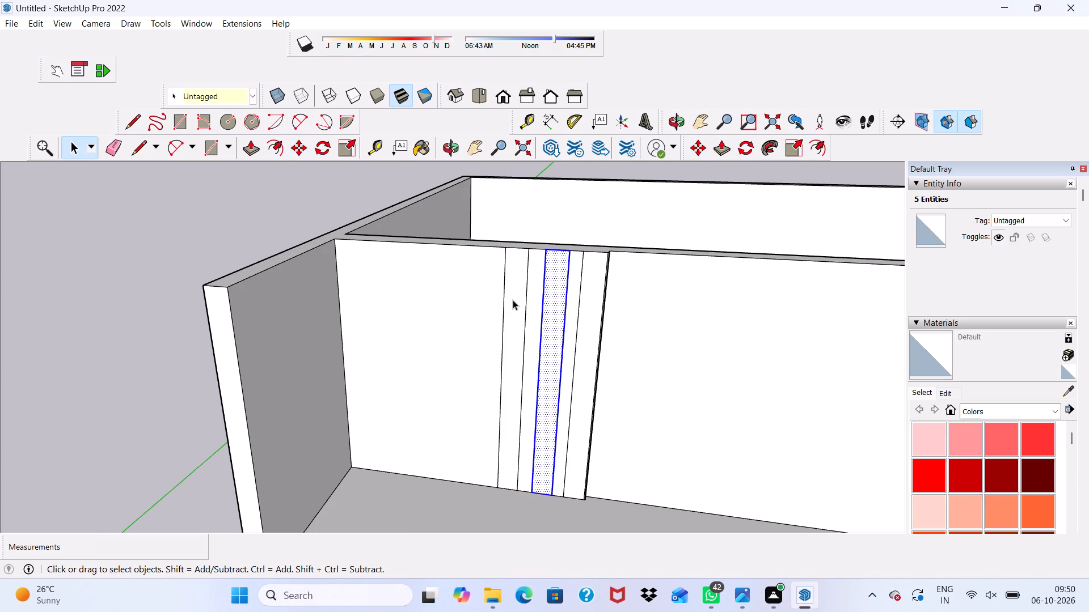
click(296, 147)
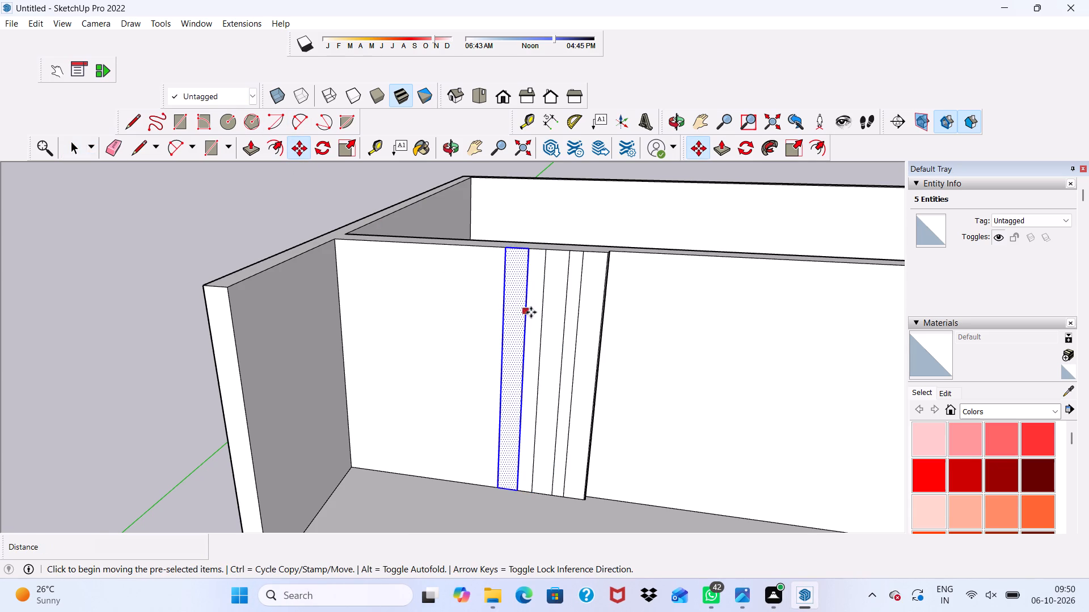
drag(517, 335, 523, 336)
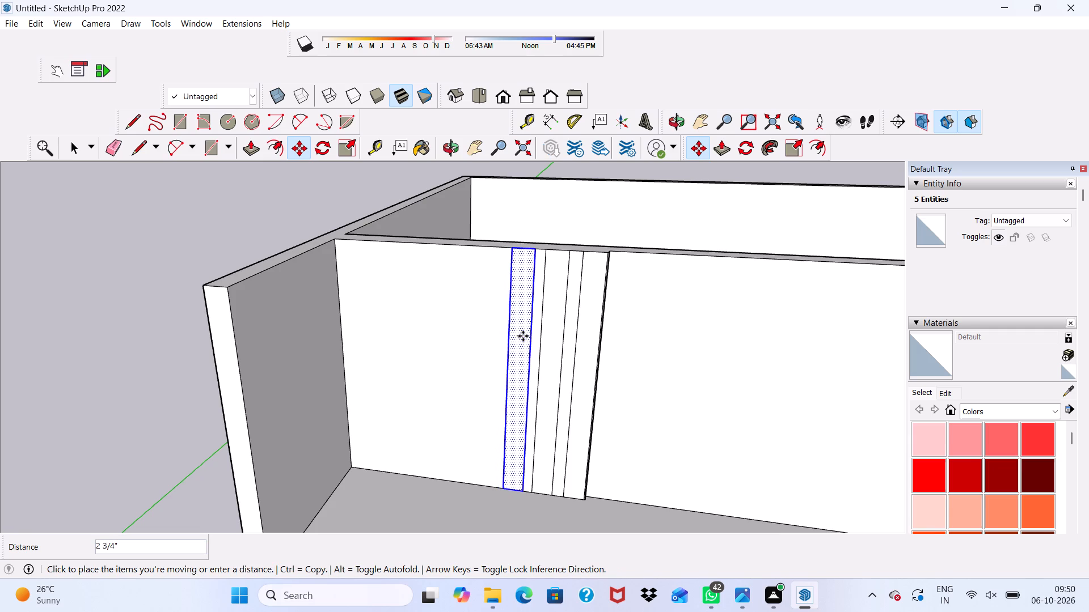
drag(523, 336, 525, 335)
key(space)
click(291, 222)
Push/Pull the strip farthest from the panel's free edge outward 3".
scroll(290, 304, down, 1)
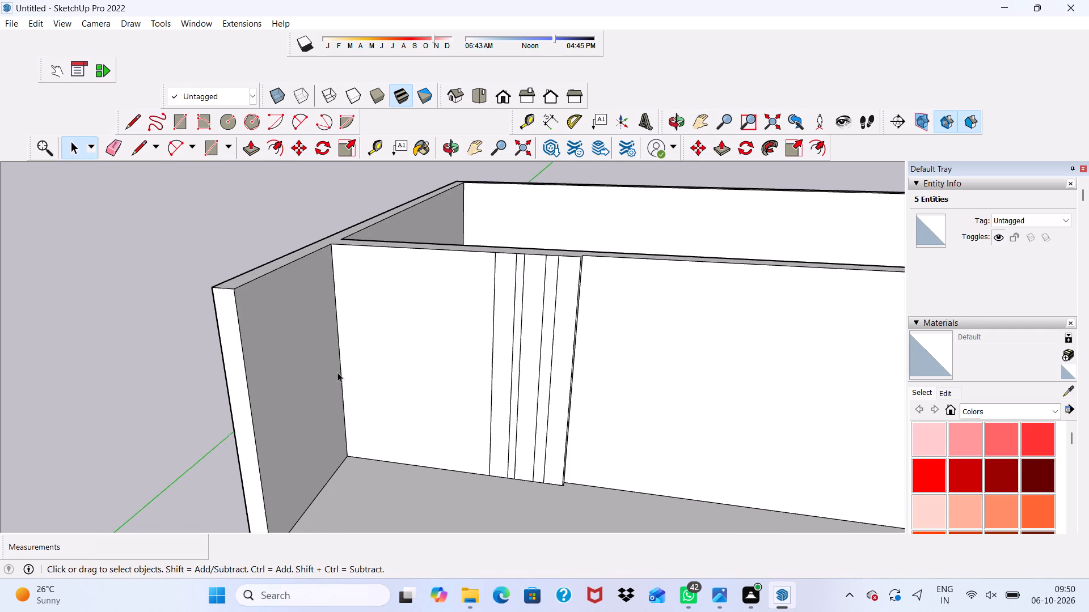
scroll(337, 372, down, 1)
scroll(341, 377, up, 1)
scroll(391, 394, down, 1)
middle_drag(490, 396, 482, 367)
scroll(491, 352, up, 2)
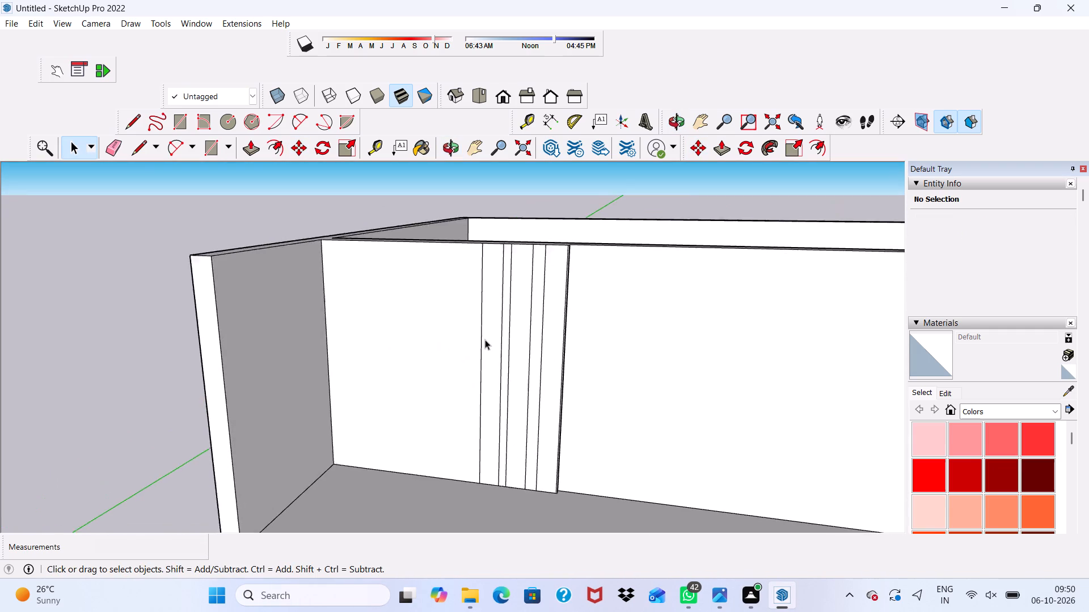
scroll(485, 339, up, 7)
click(492, 296)
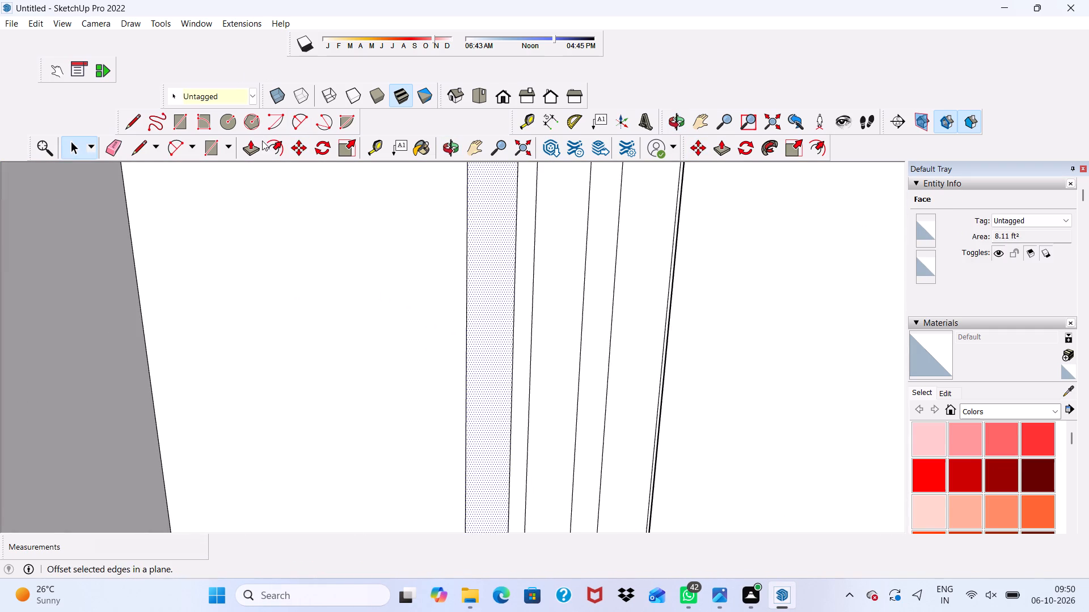
click(251, 146)
click(495, 274)
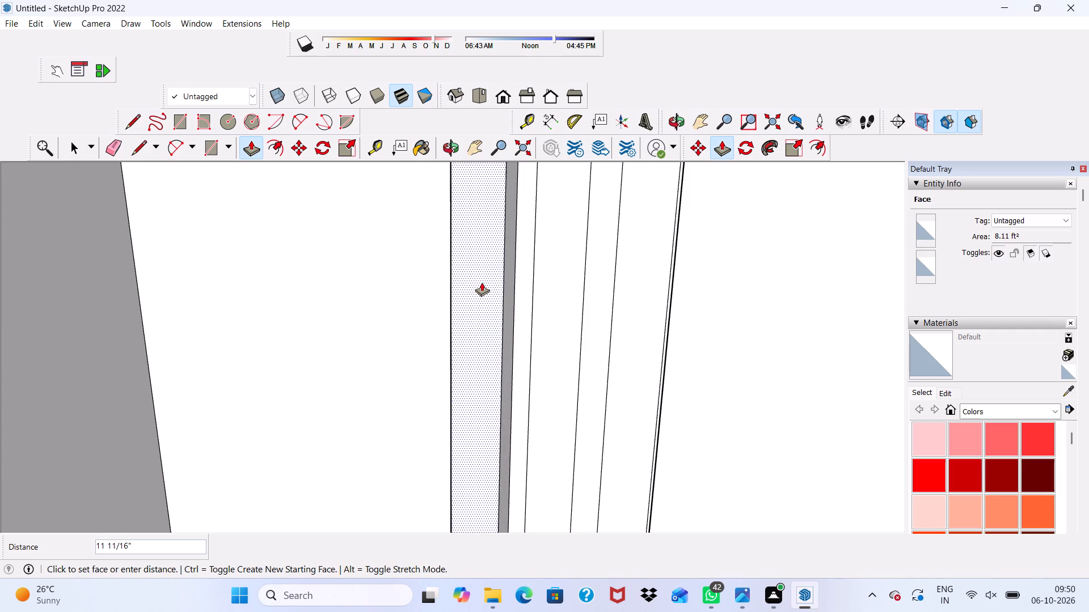
key(3)
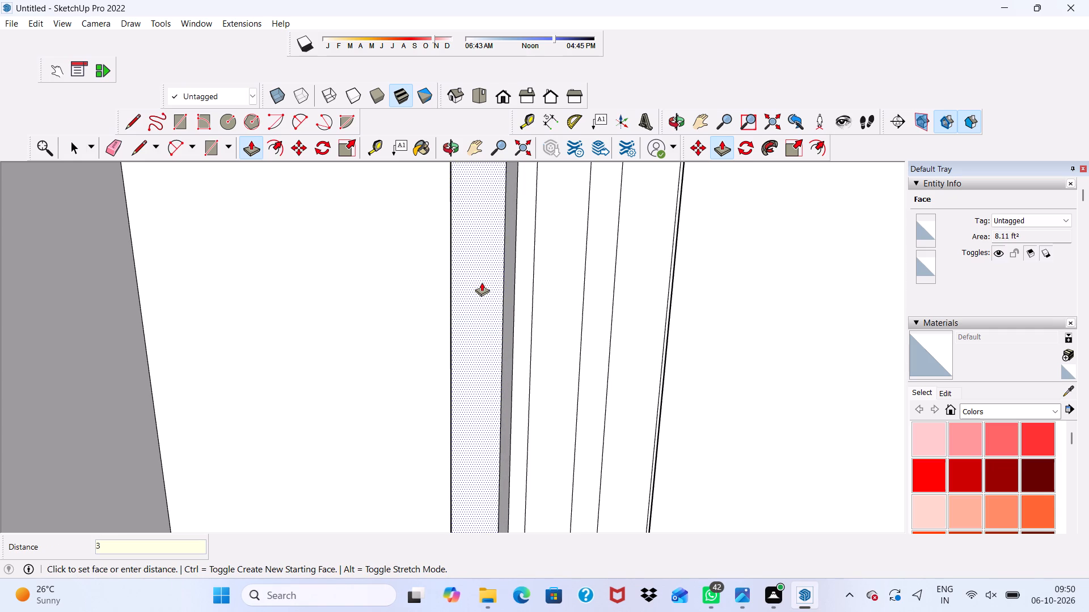
key(shift+quotedbl)
key(Return)
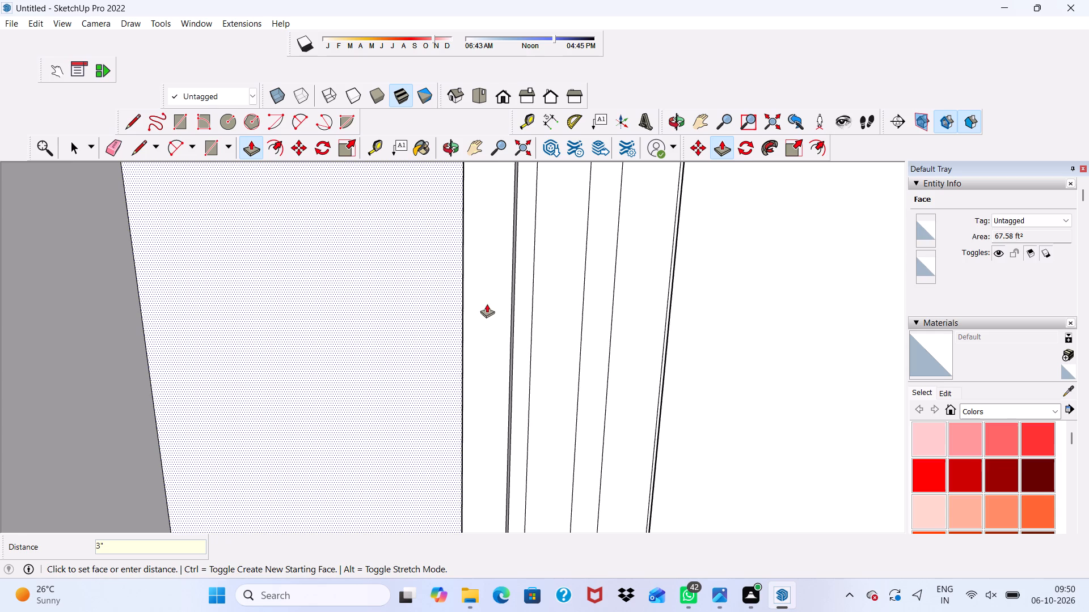
Push/Pull the middle strip outward 3".
click(559, 315)
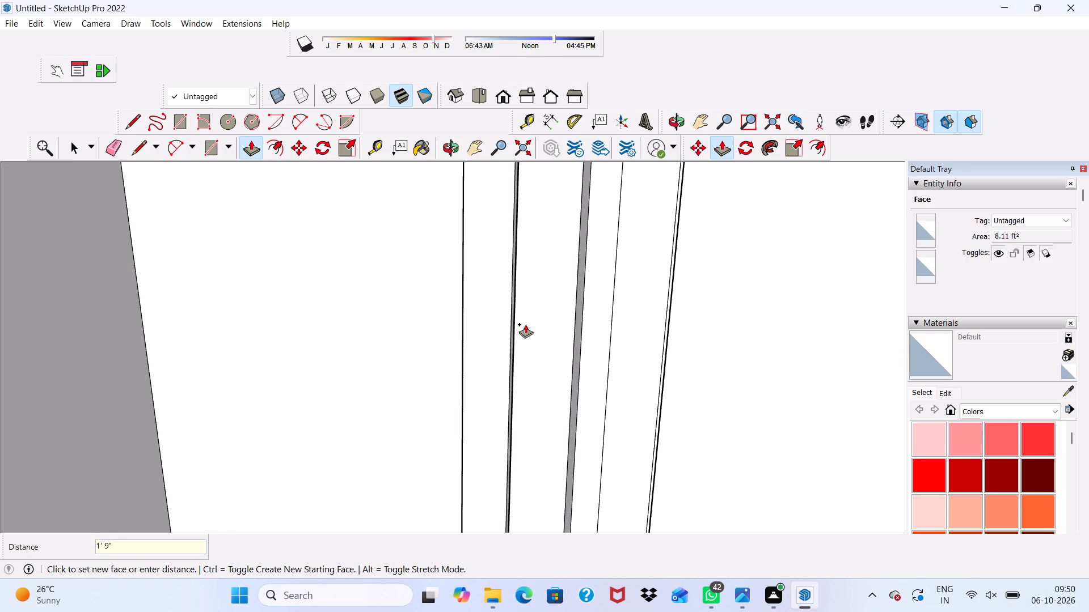
text(3")
key(Return)
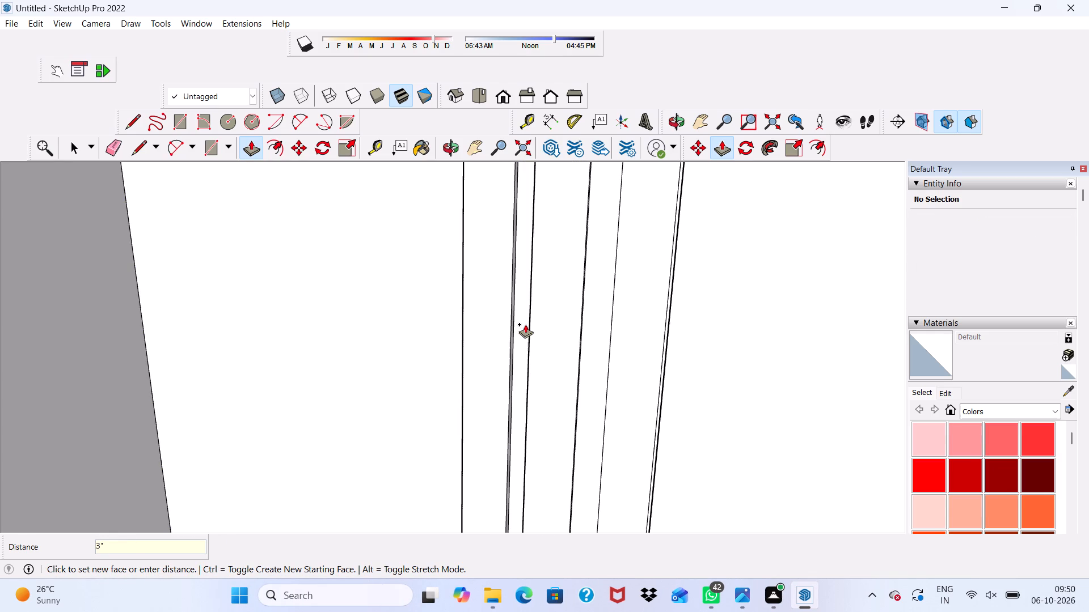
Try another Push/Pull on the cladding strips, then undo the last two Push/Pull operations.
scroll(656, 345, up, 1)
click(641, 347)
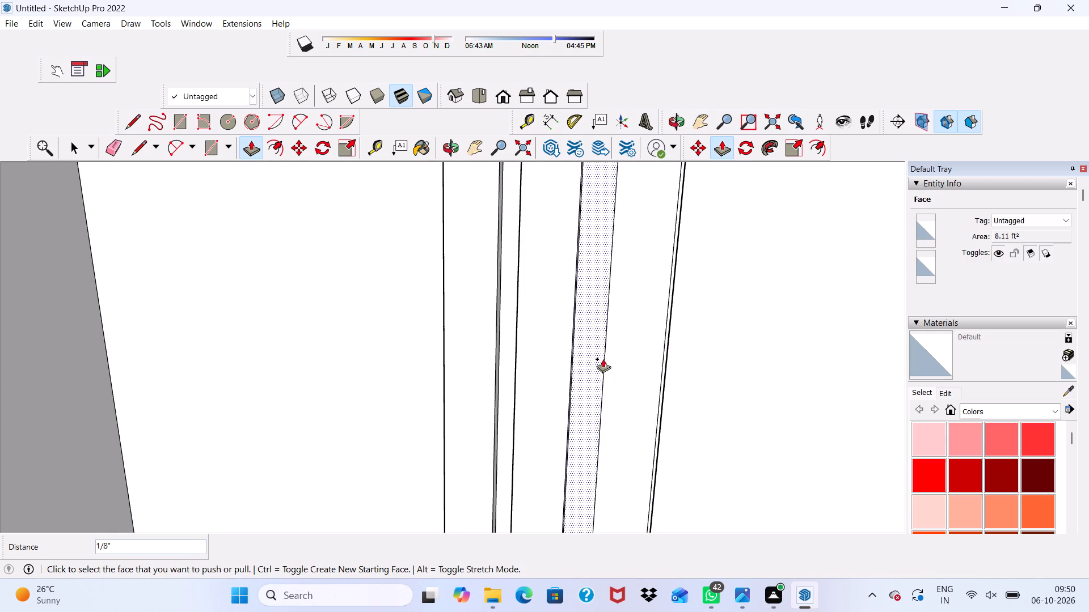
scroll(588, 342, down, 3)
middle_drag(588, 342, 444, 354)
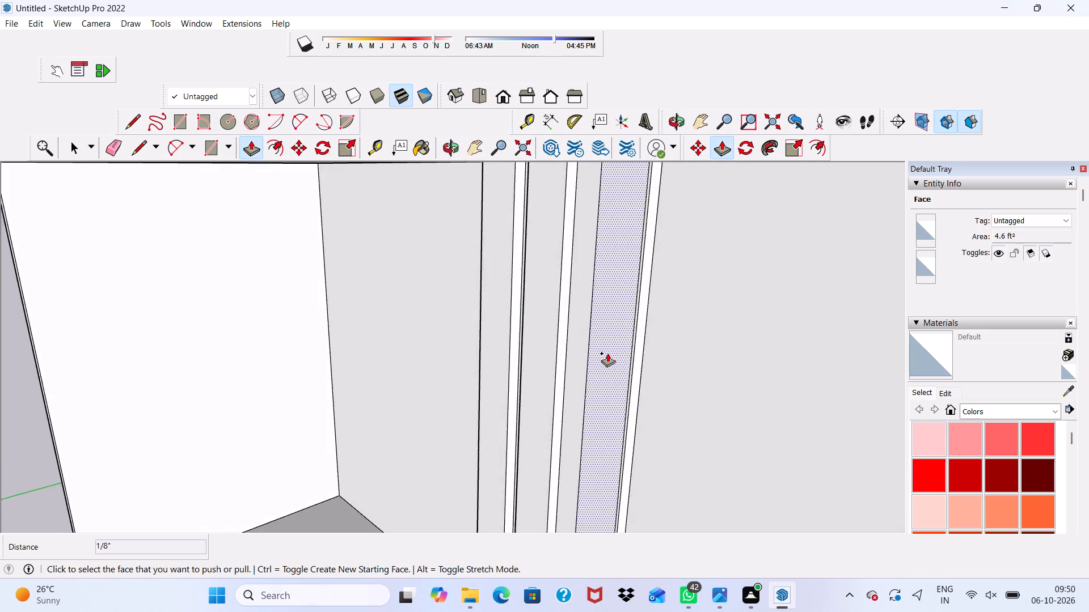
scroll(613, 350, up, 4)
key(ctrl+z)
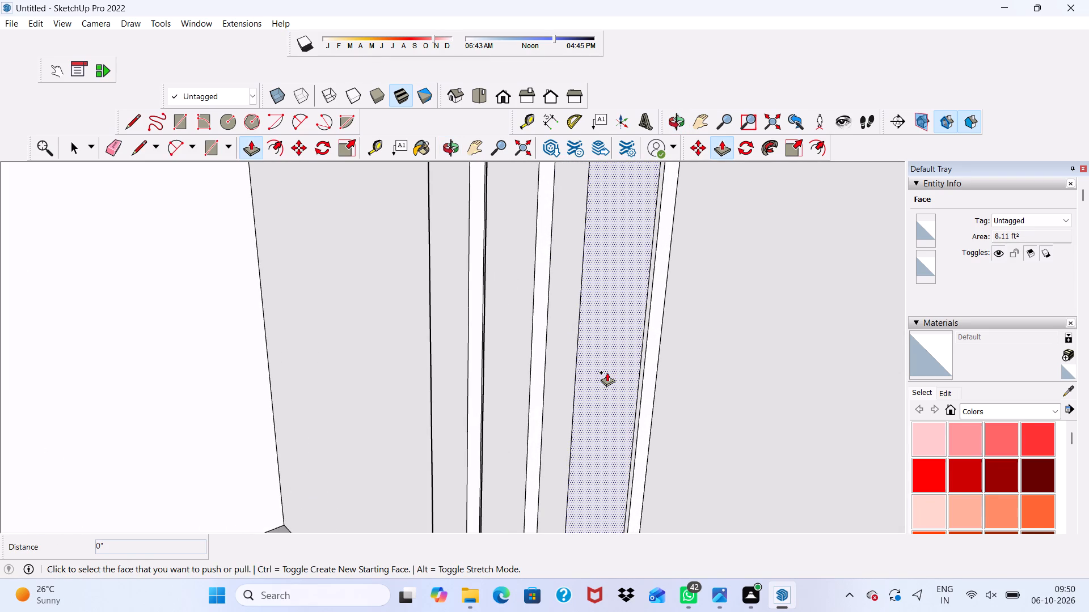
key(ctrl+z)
Push/Pull the strip nearest the panel's free edge outward 3".
scroll(571, 359, up, 1)
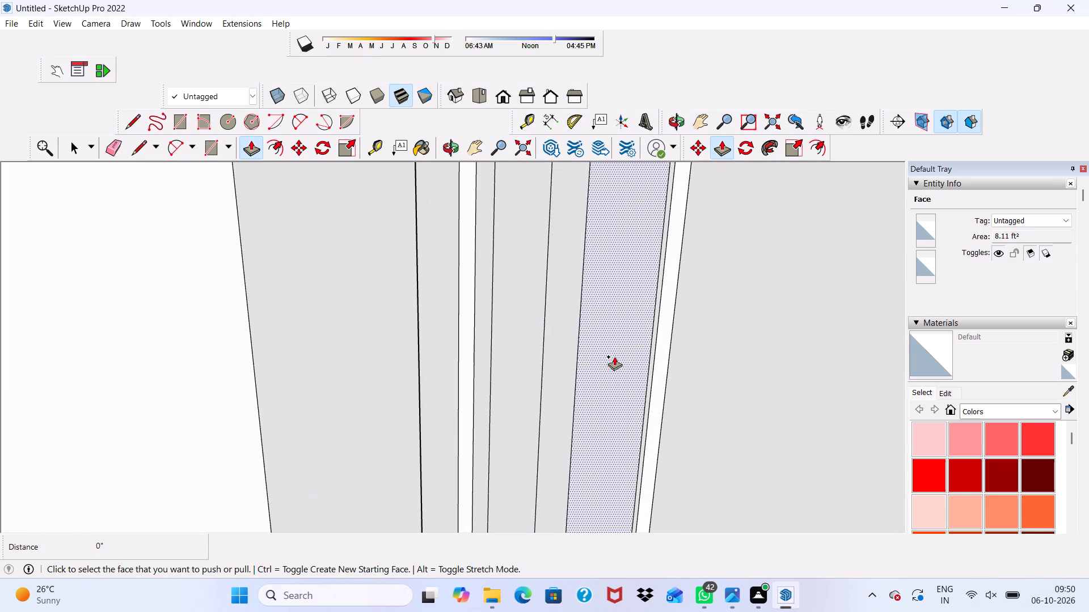
click(614, 356)
text(3")
key(Return)
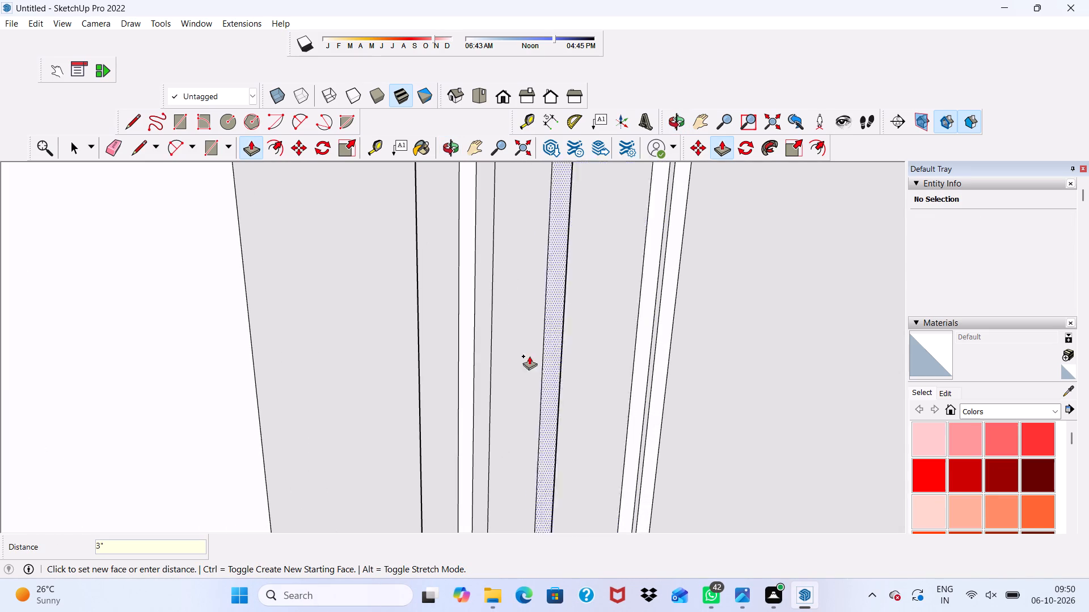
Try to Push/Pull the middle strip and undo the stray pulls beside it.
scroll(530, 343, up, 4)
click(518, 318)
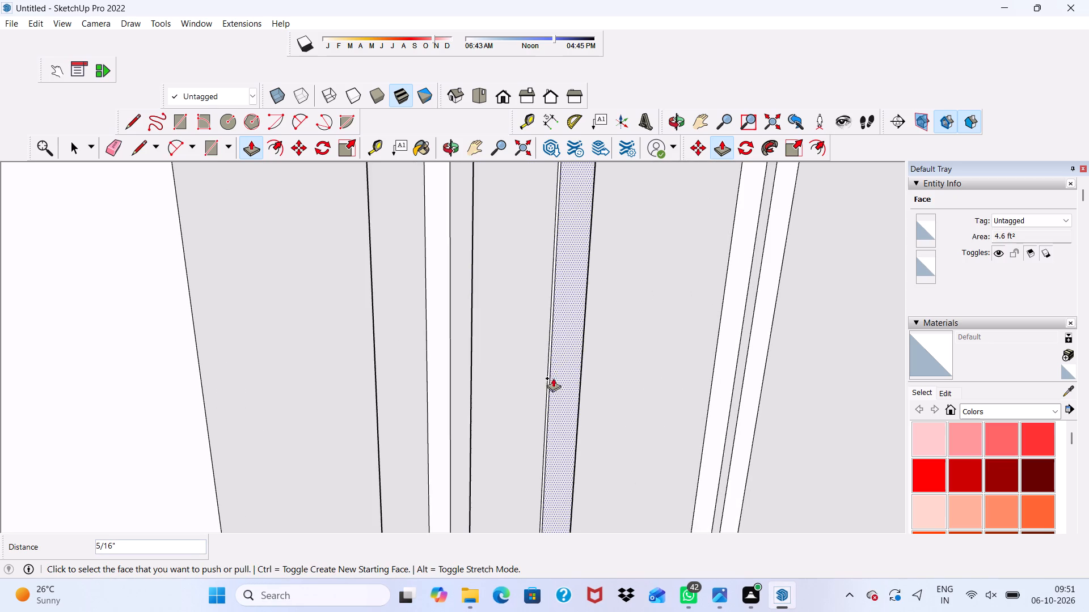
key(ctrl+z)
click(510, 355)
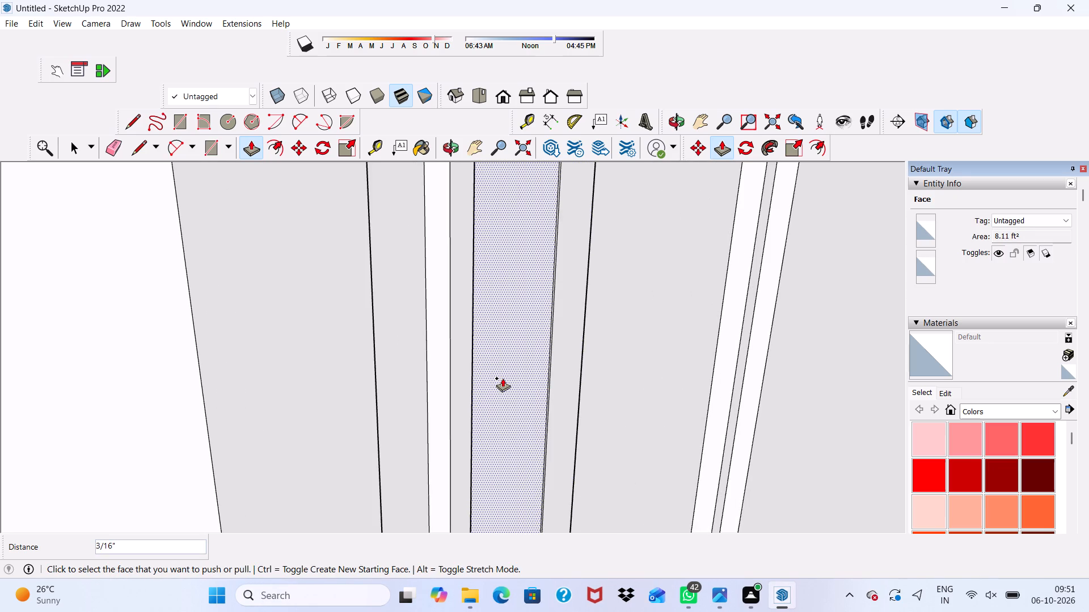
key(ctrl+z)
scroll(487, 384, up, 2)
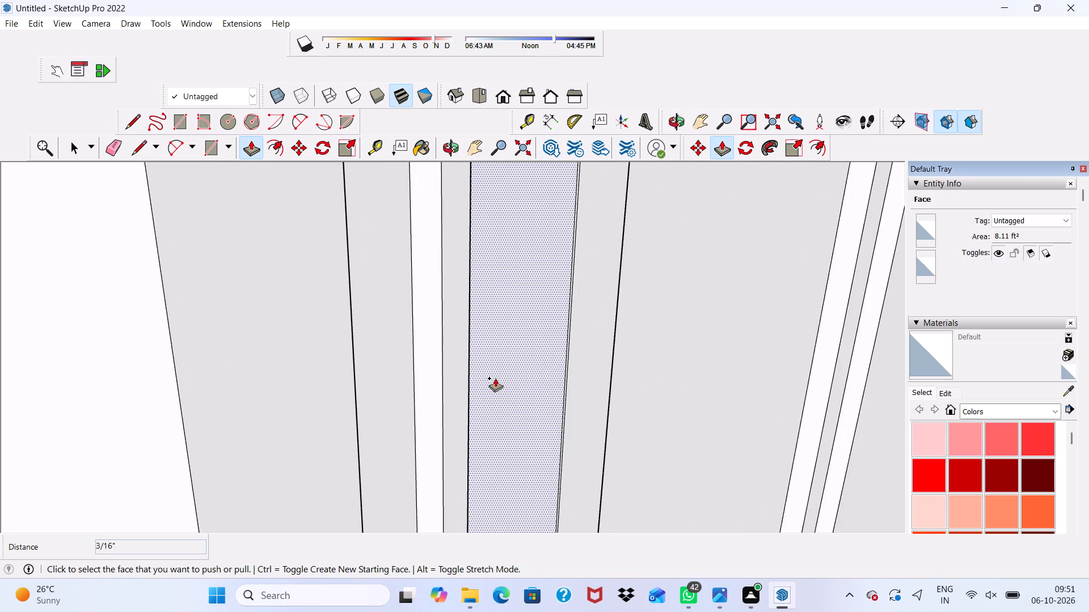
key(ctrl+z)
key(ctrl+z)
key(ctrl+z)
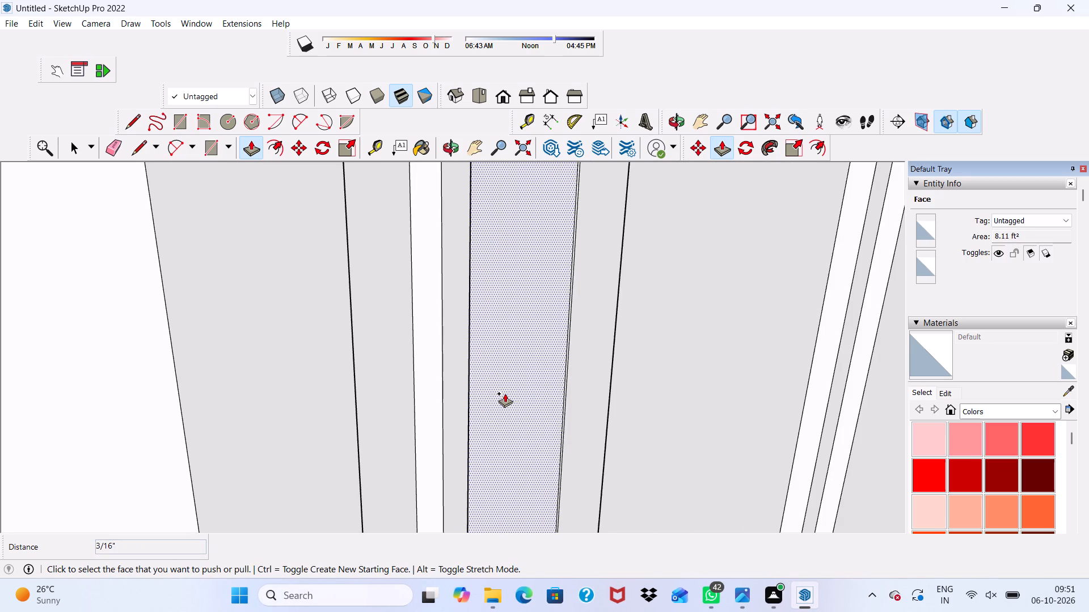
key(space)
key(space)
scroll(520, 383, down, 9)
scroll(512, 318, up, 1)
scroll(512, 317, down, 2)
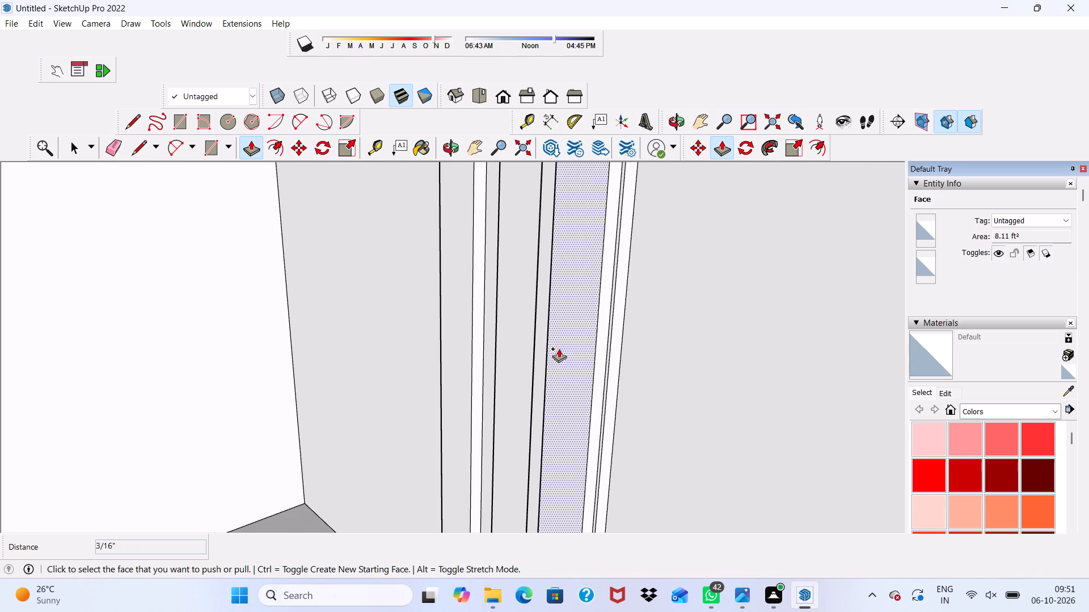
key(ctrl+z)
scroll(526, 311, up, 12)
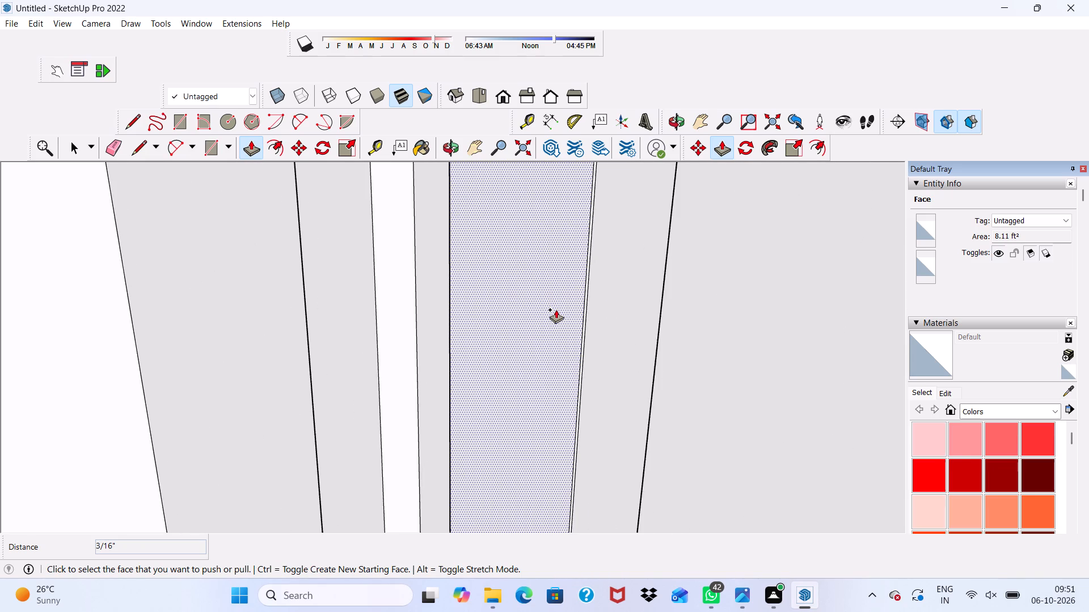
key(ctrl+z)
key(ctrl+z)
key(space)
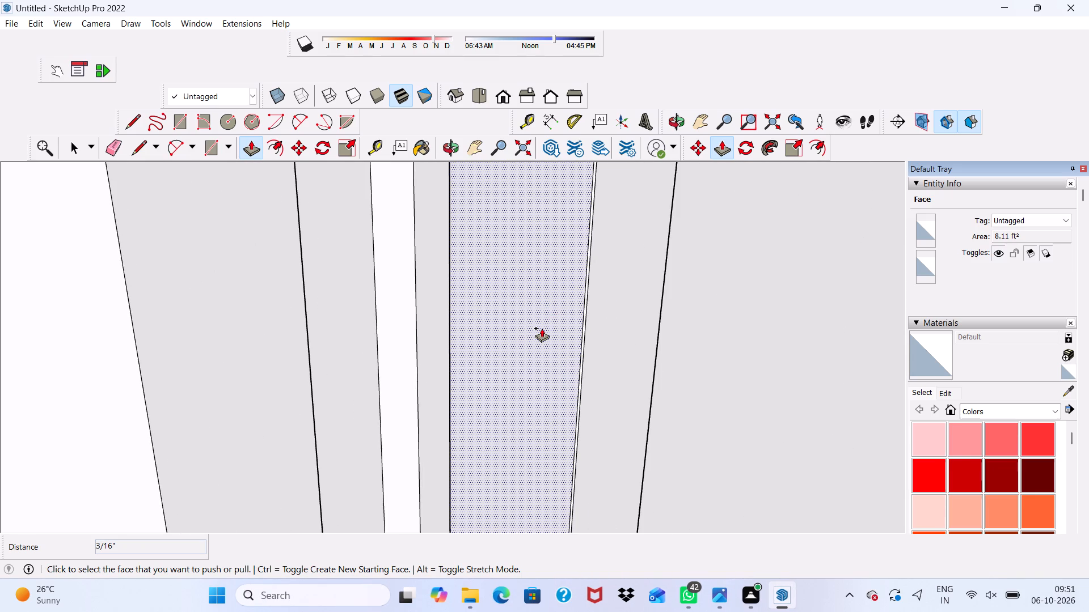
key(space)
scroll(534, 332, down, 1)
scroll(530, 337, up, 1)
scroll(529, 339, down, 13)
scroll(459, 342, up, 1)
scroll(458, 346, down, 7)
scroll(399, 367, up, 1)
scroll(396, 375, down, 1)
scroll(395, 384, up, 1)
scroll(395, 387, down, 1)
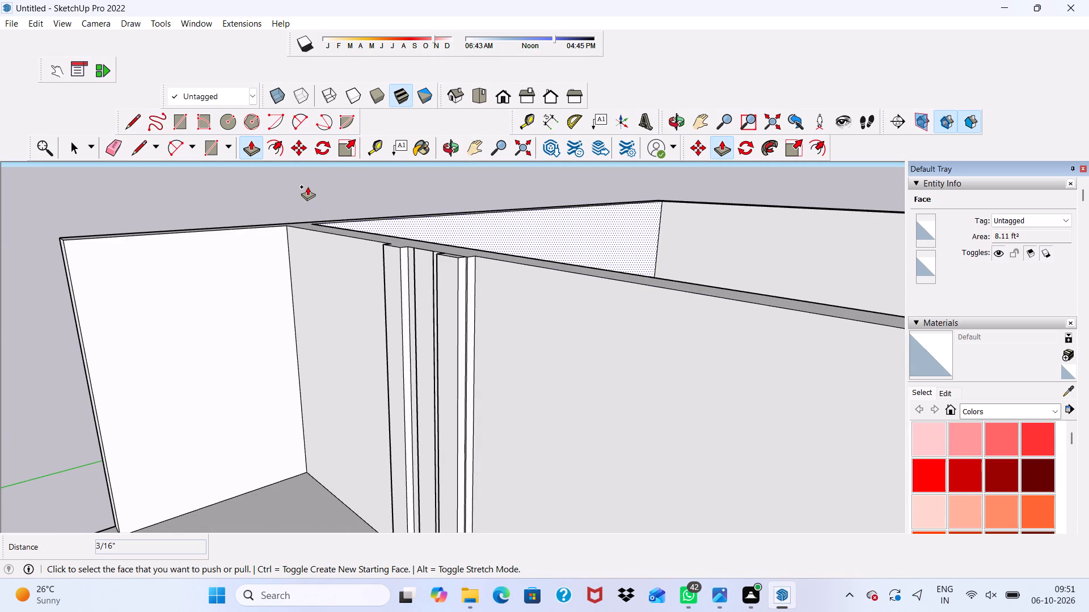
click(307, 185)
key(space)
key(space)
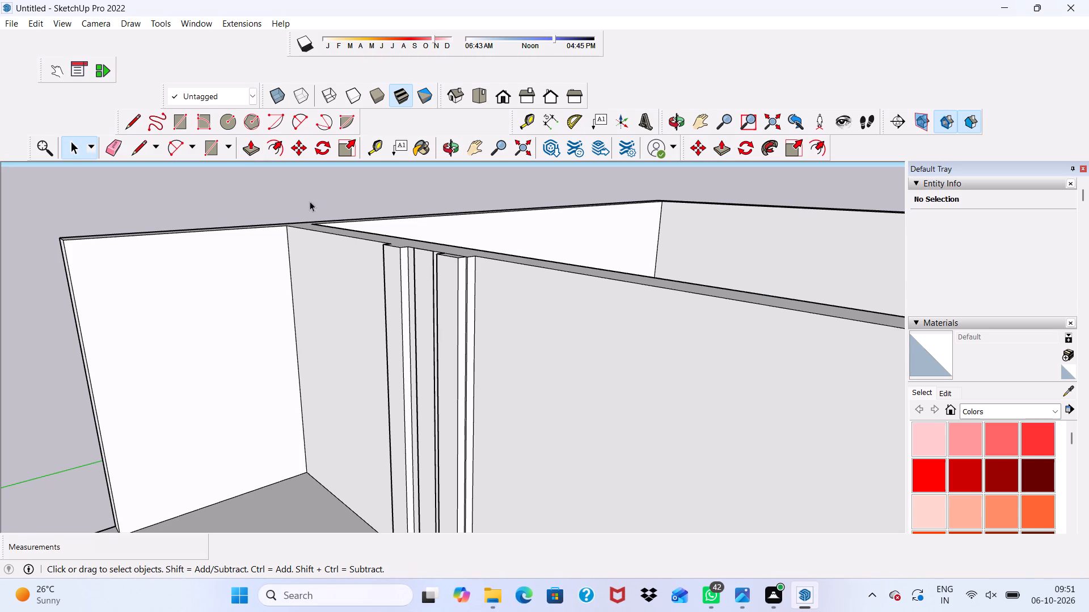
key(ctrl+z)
Push/Pull the middle cladding strip outward 3".
scroll(446, 299, up, 10)
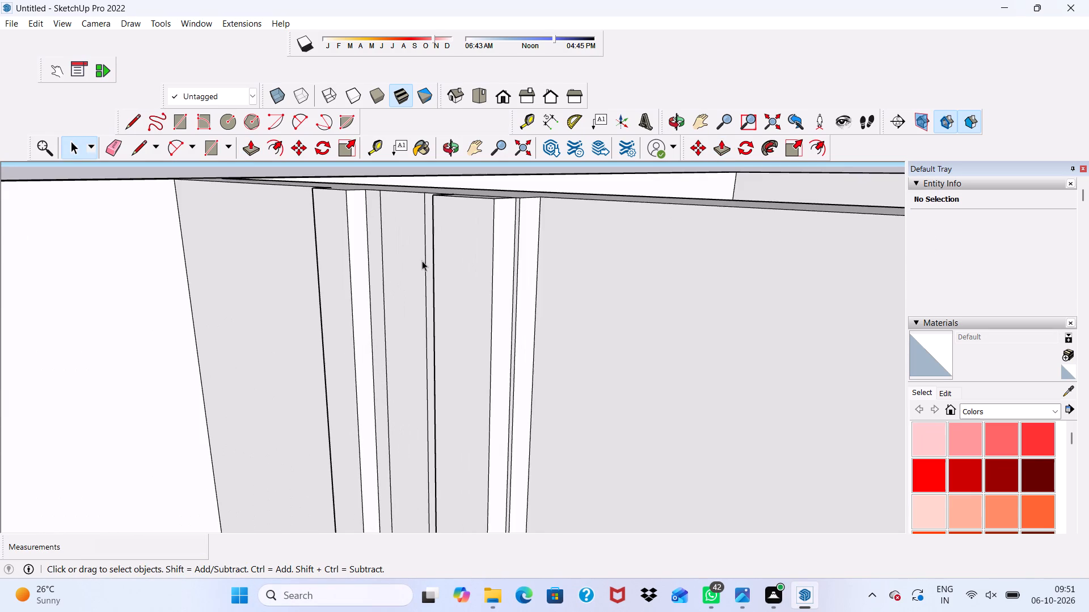
click(392, 265)
click(250, 139)
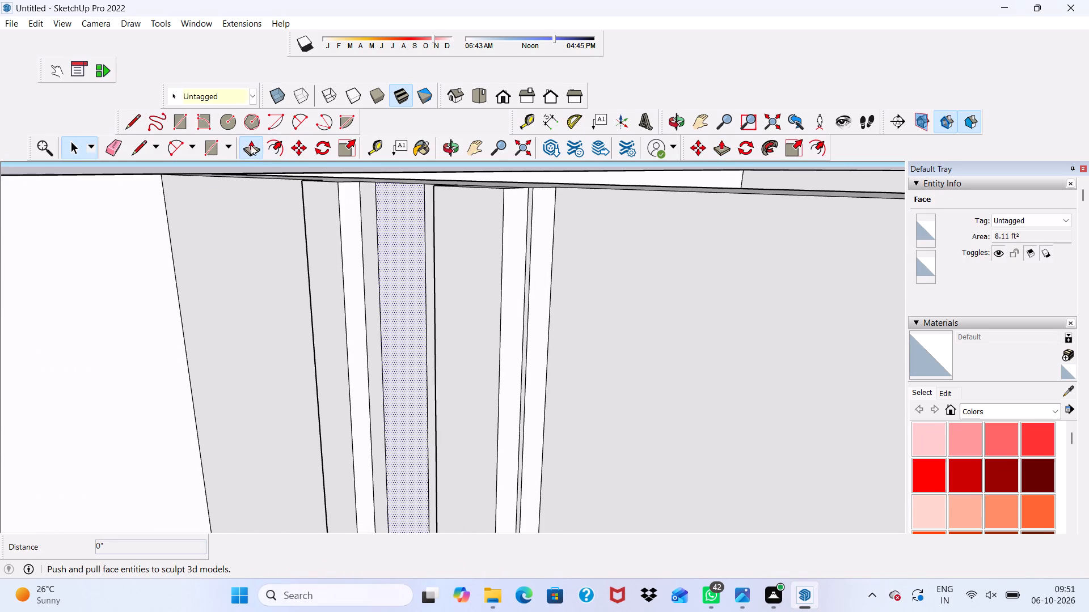
click(399, 269)
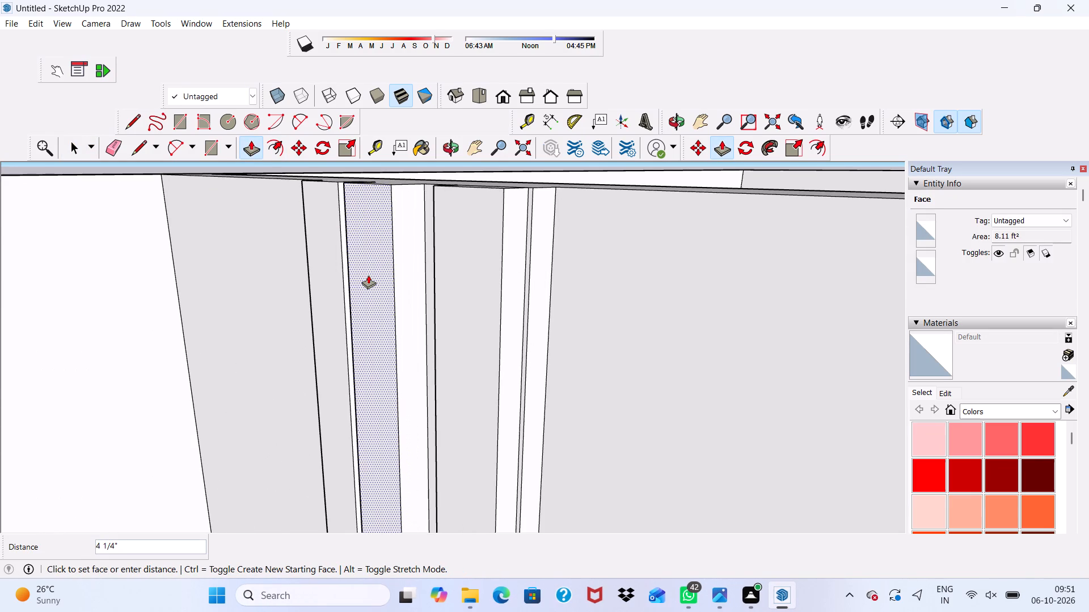
text(3")
key(Return)
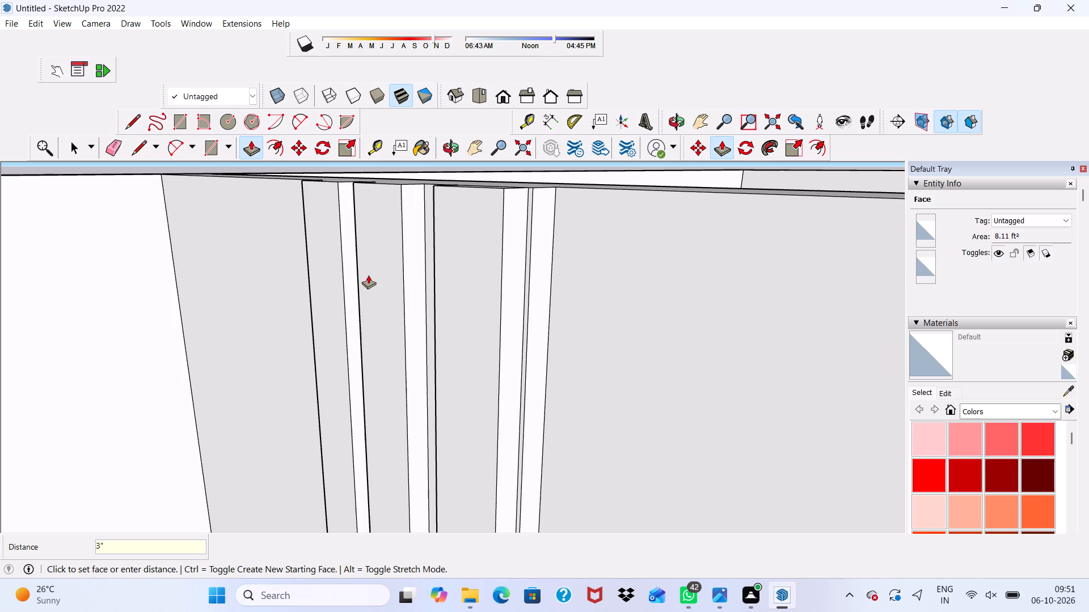
key(space)
Examine the three raised cladding strips and the whole wall from several angles.
scroll(360, 257, up, 1)
scroll(362, 257, down, 12)
middle_drag(355, 278, 382, 339)
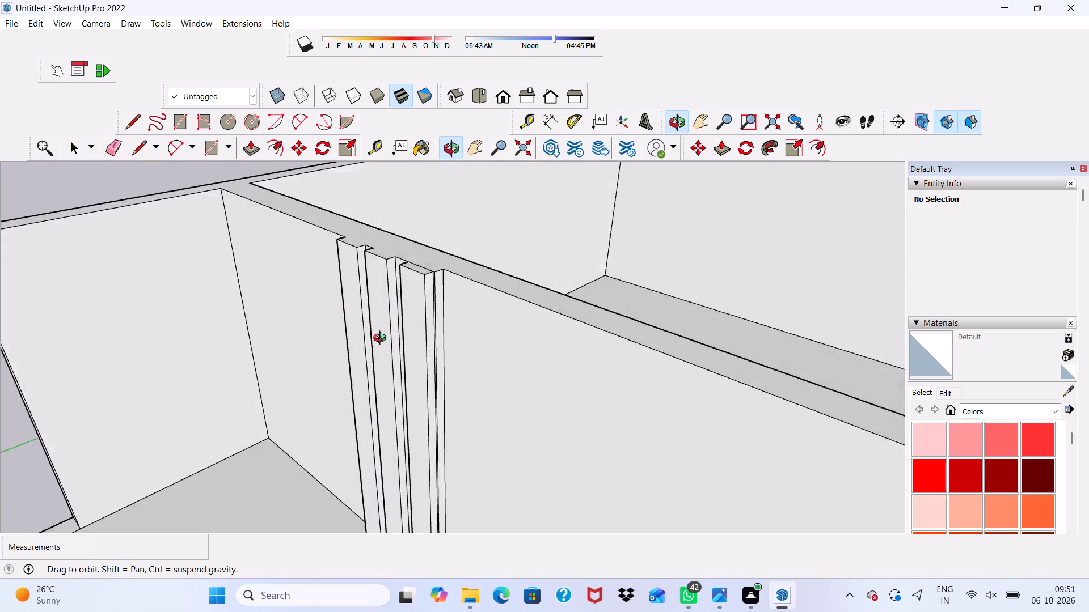
middle_drag(382, 339, 577, 304)
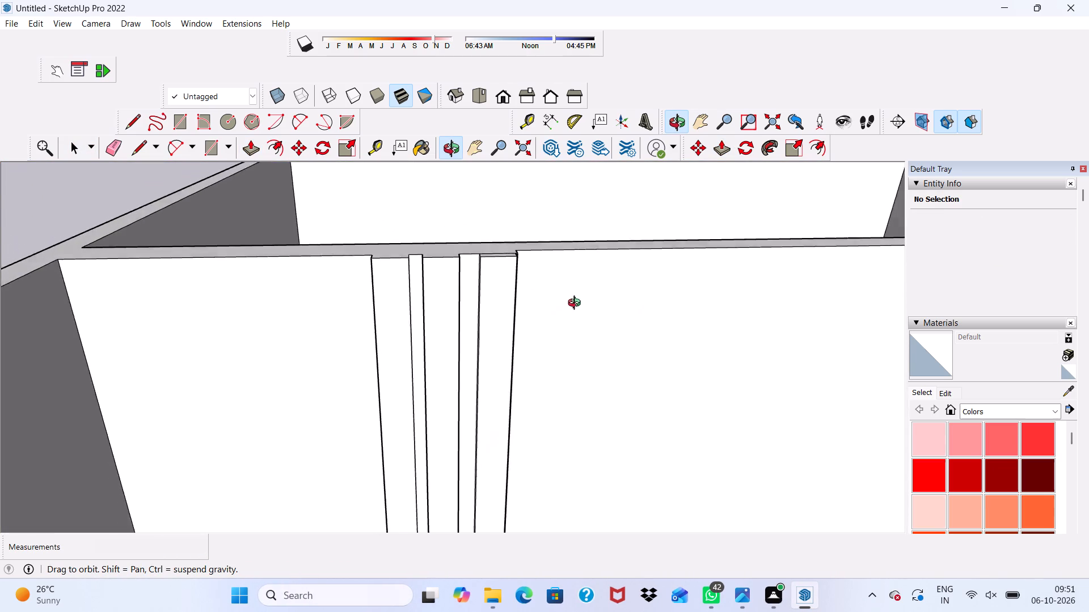
middle_drag(577, 304, 476, 276)
scroll(449, 277, down, 4)
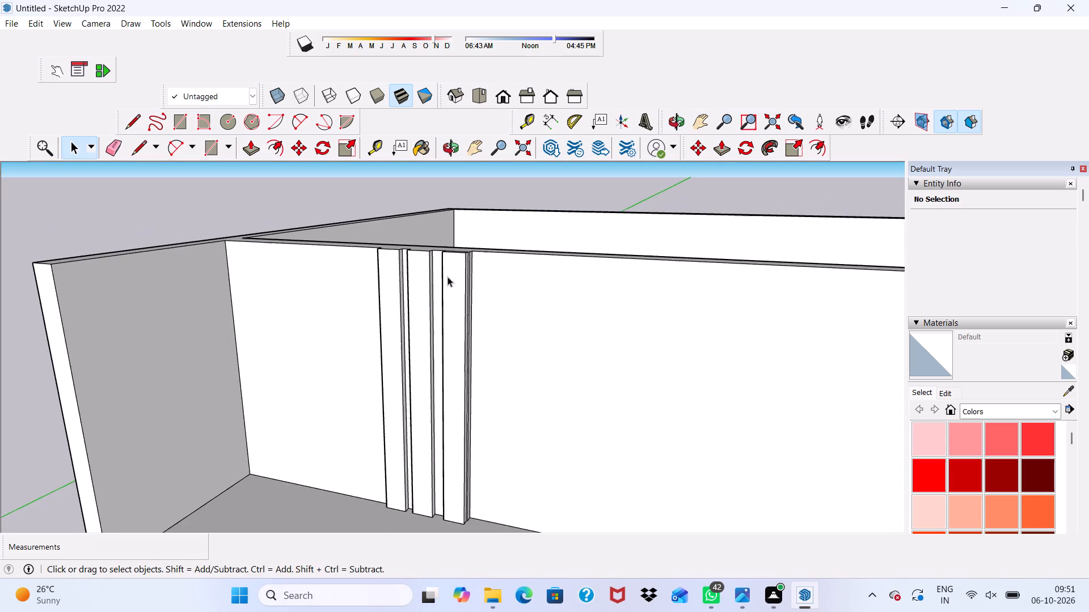
scroll(362, 252, up, 1)
scroll(361, 257, down, 4)
middle_drag(383, 318, 486, 307)
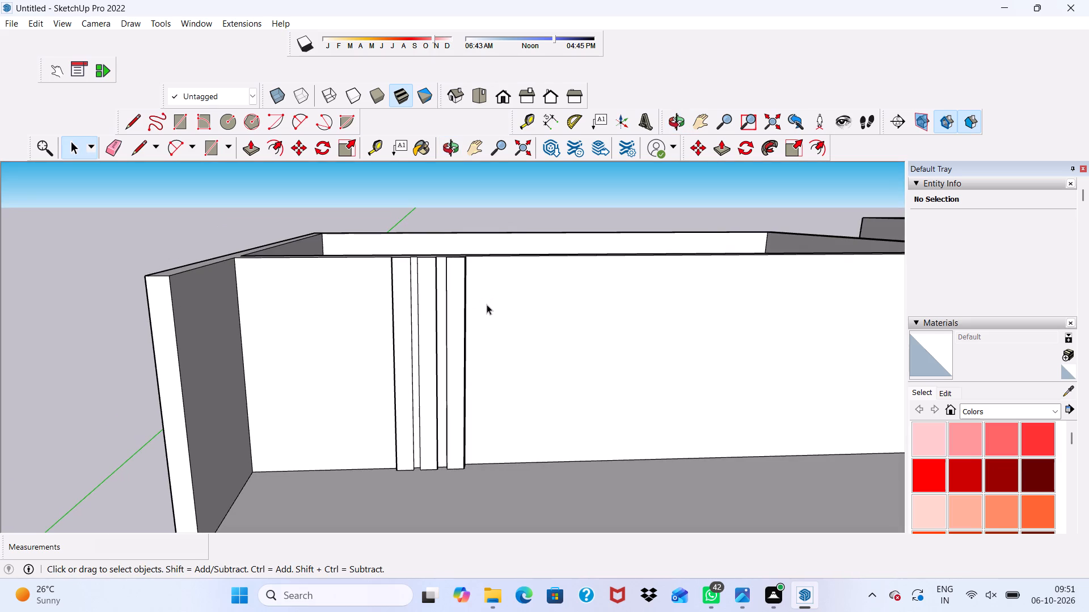
scroll(524, 316, up, 3)
scroll(526, 320, down, 9)
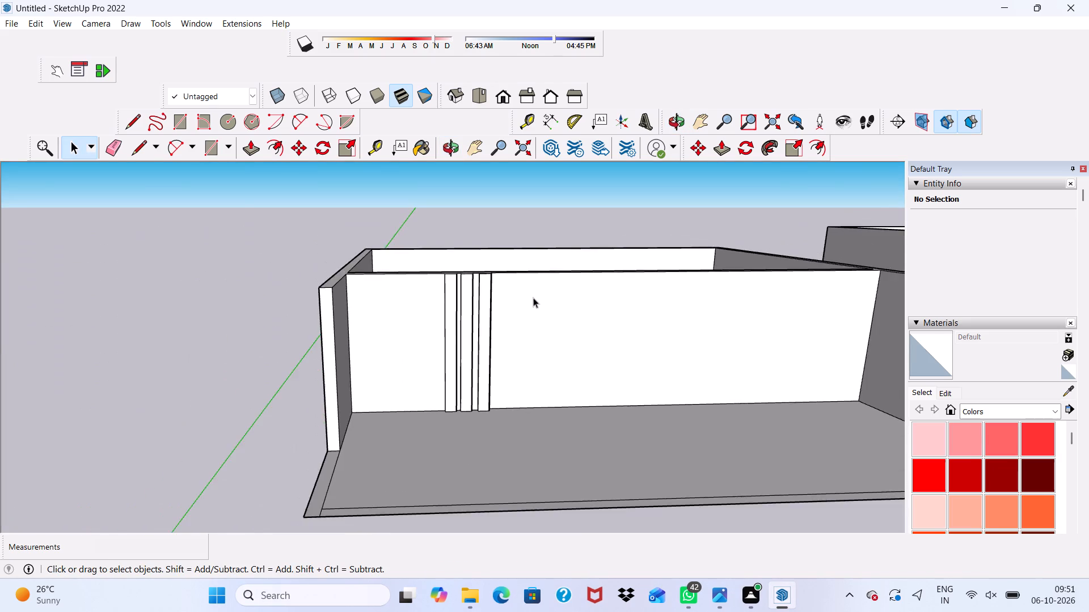
middle_drag(533, 297, 469, 321)
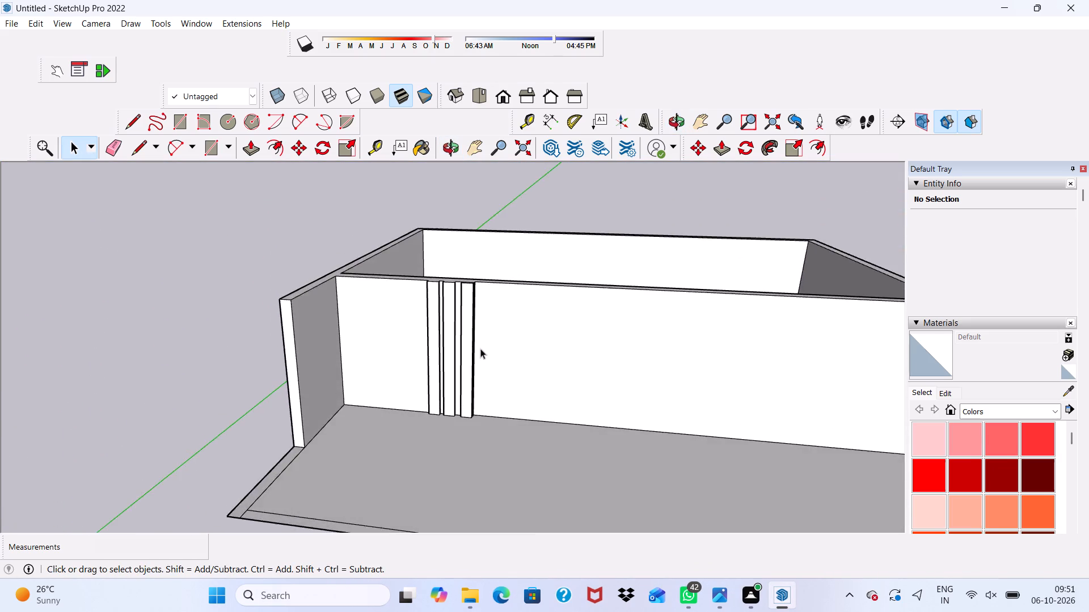
scroll(480, 348, down, 3)
scroll(539, 303, down, 2)
scroll(521, 386, up, 2)
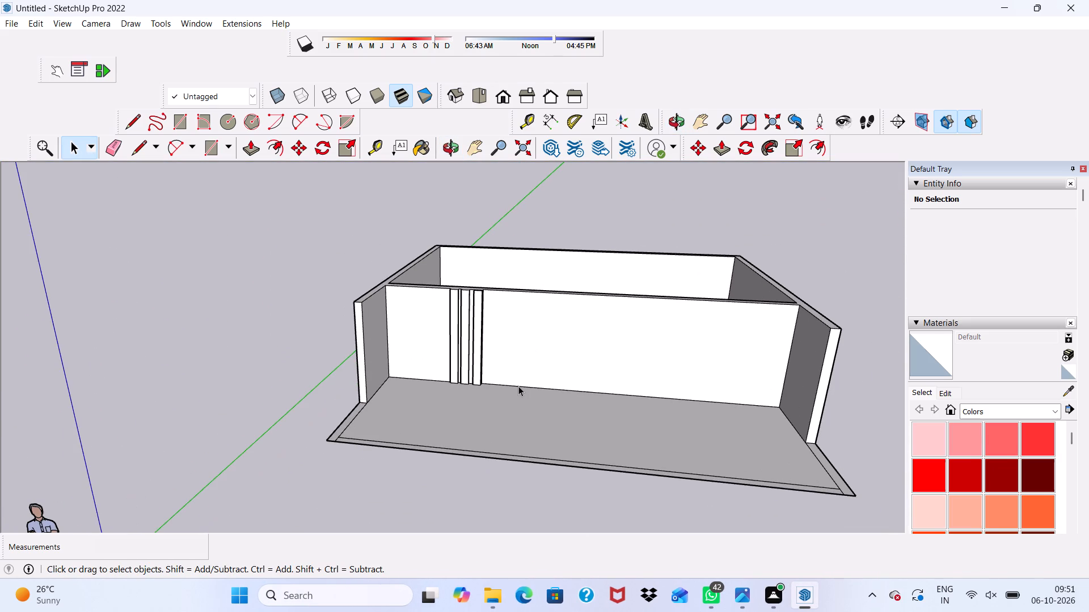
scroll(496, 382, down, 1)
middle_drag(495, 382, 503, 317)
middle_click(503, 317)
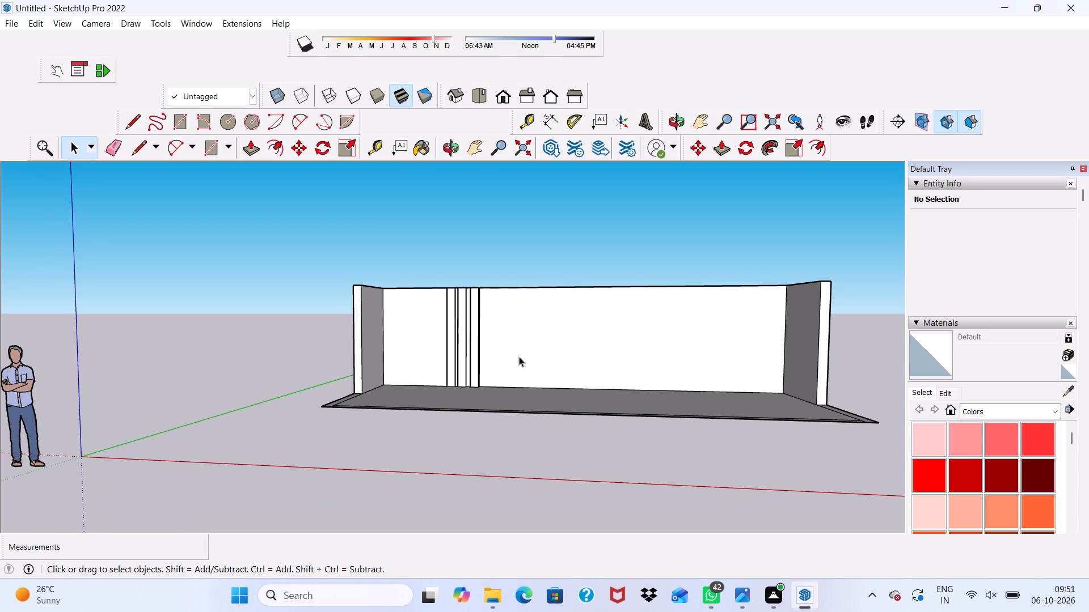
Draw a 3' by 7' door rectangle on the wall, starting on its floor line and beyond the cladding strips.
click(176, 119)
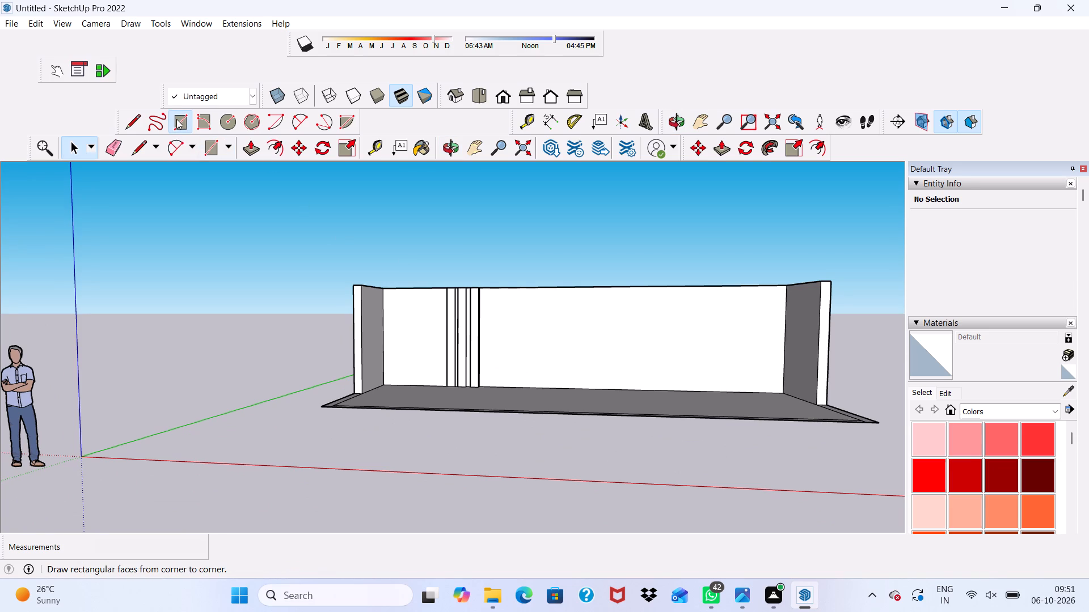
scroll(509, 411, up, 3)
middle_drag(575, 364, 617, 388)
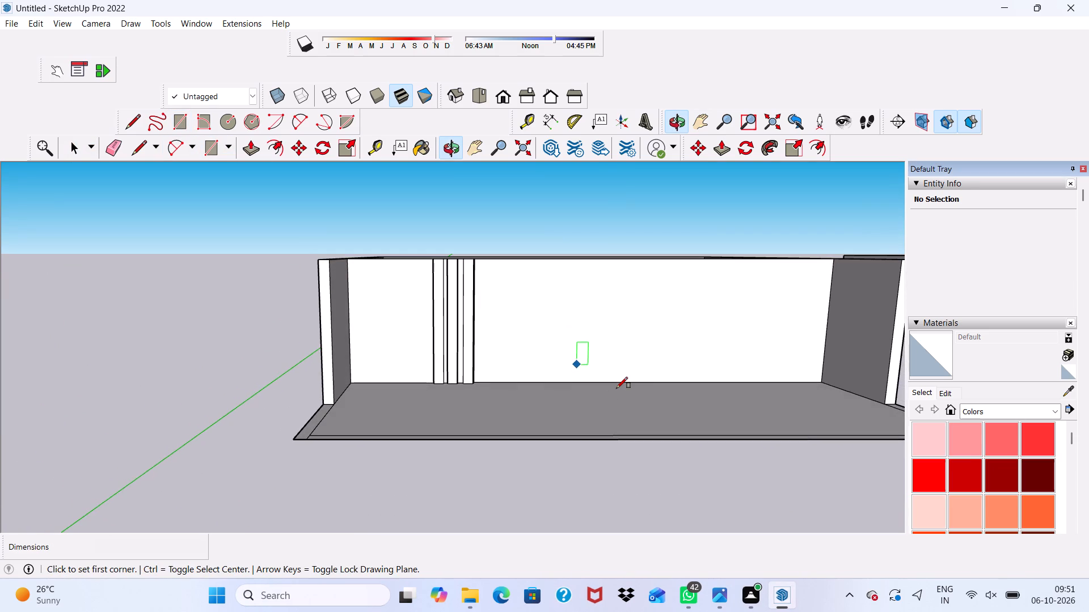
scroll(638, 386, up, 1)
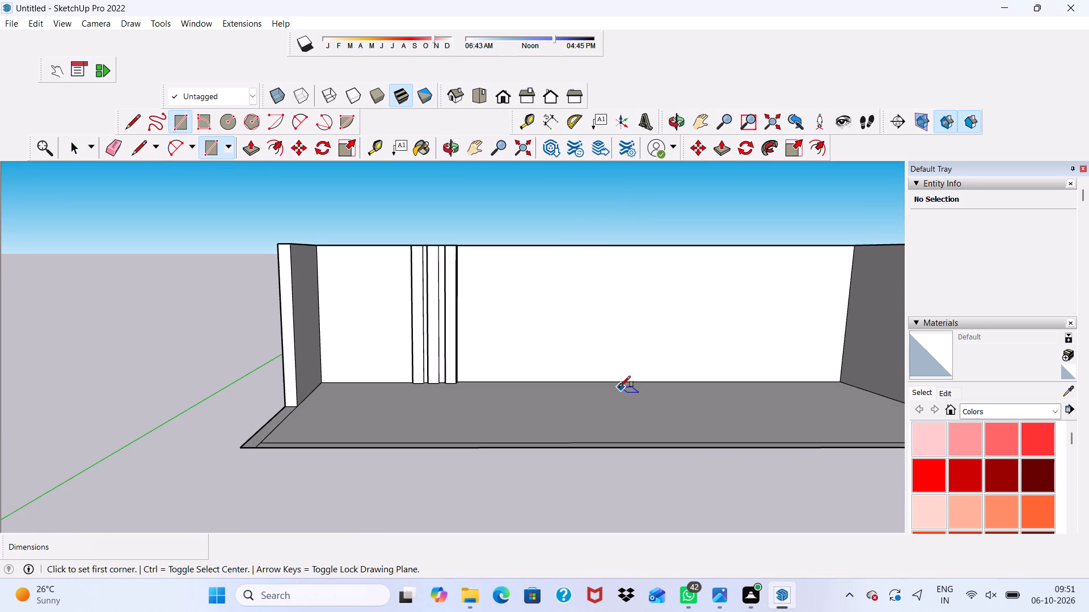
scroll(609, 389, up, 1)
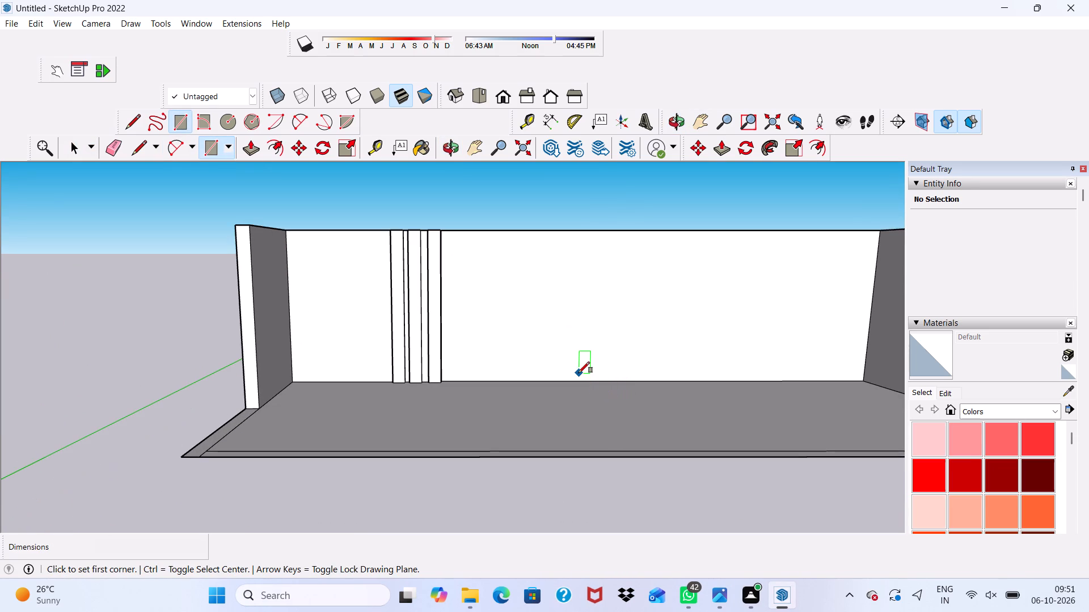
click(587, 380)
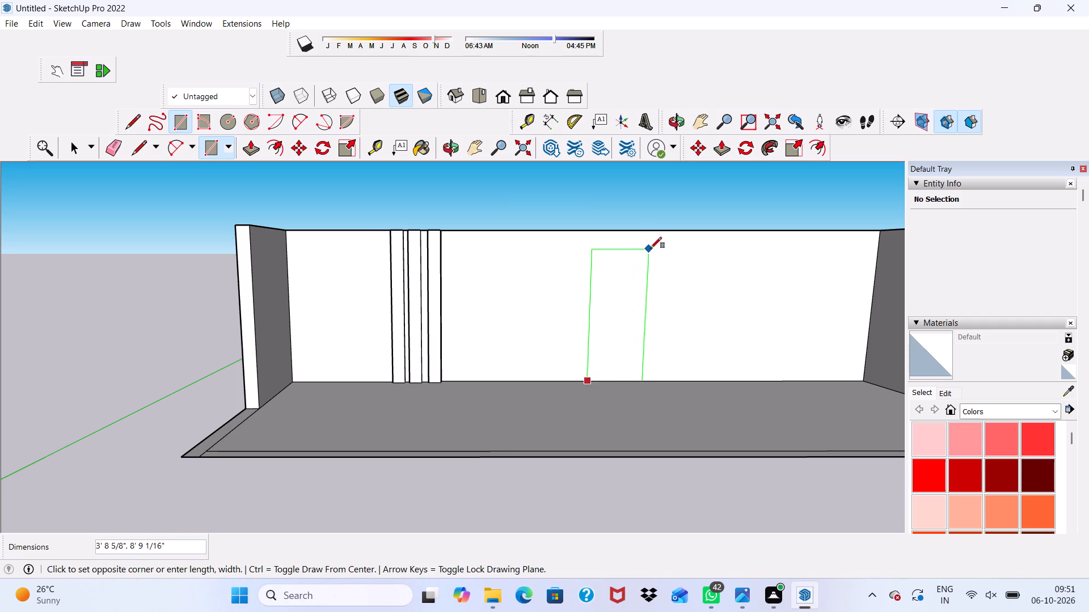
text(3',7')
key(Return)
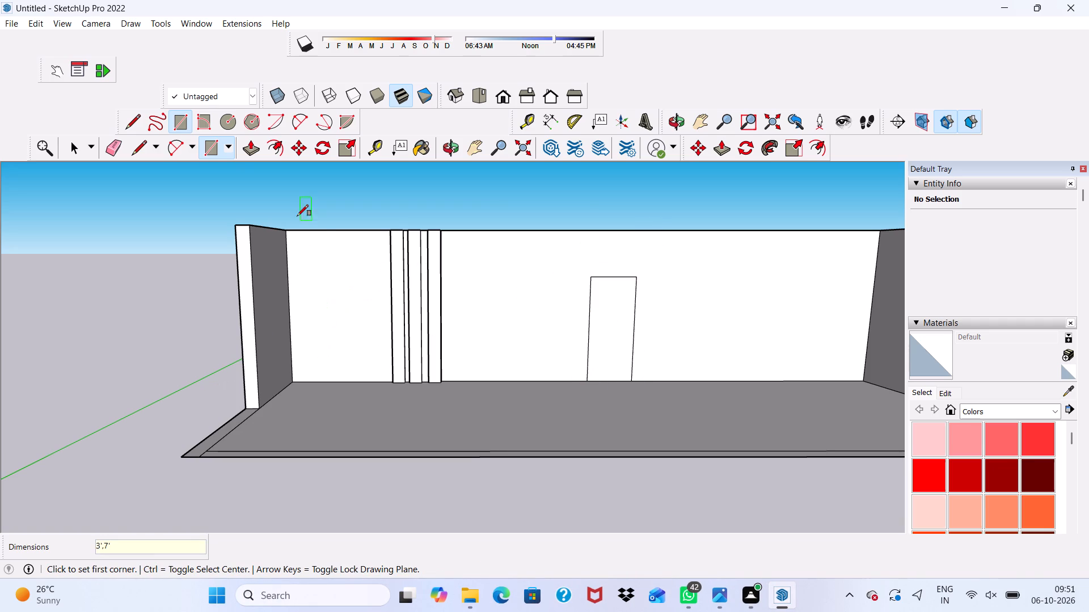
Offset the door rectangle's outline outward about 5" for a frame.
click(277, 142)
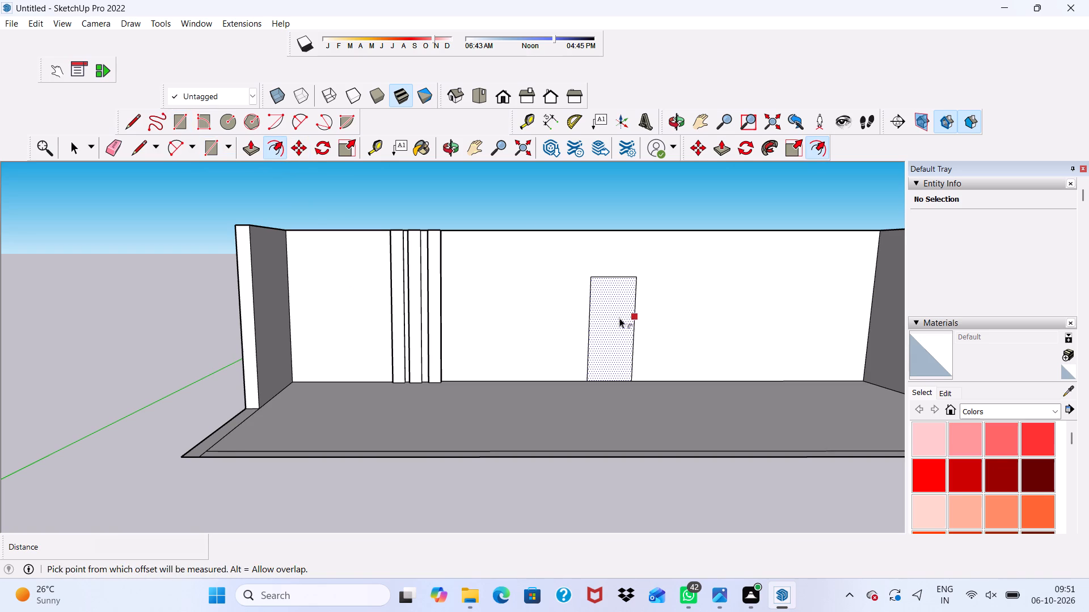
click(603, 305)
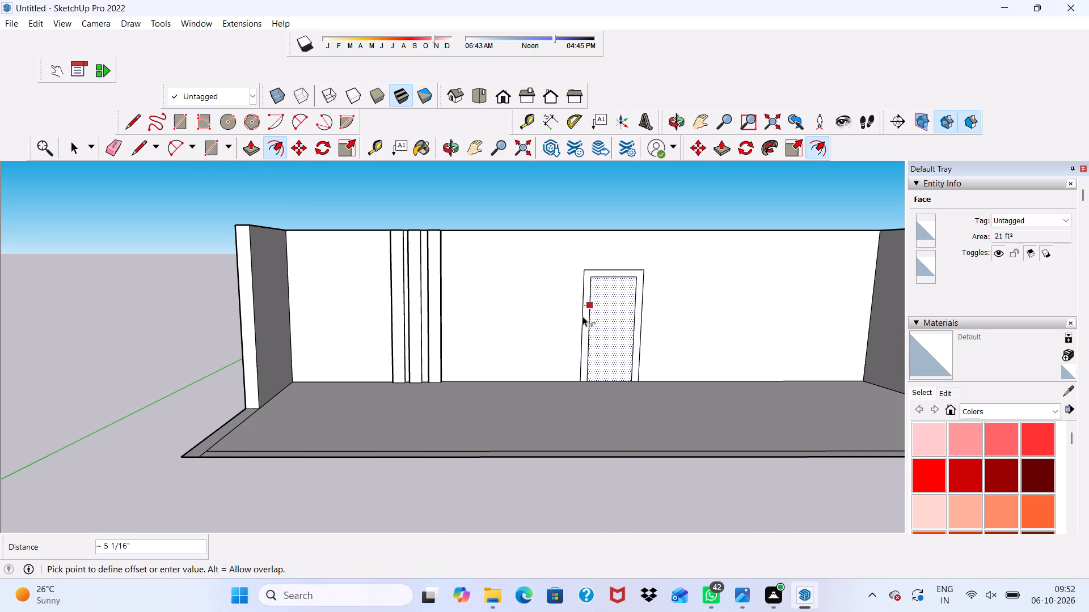
click(583, 316)
key(space)
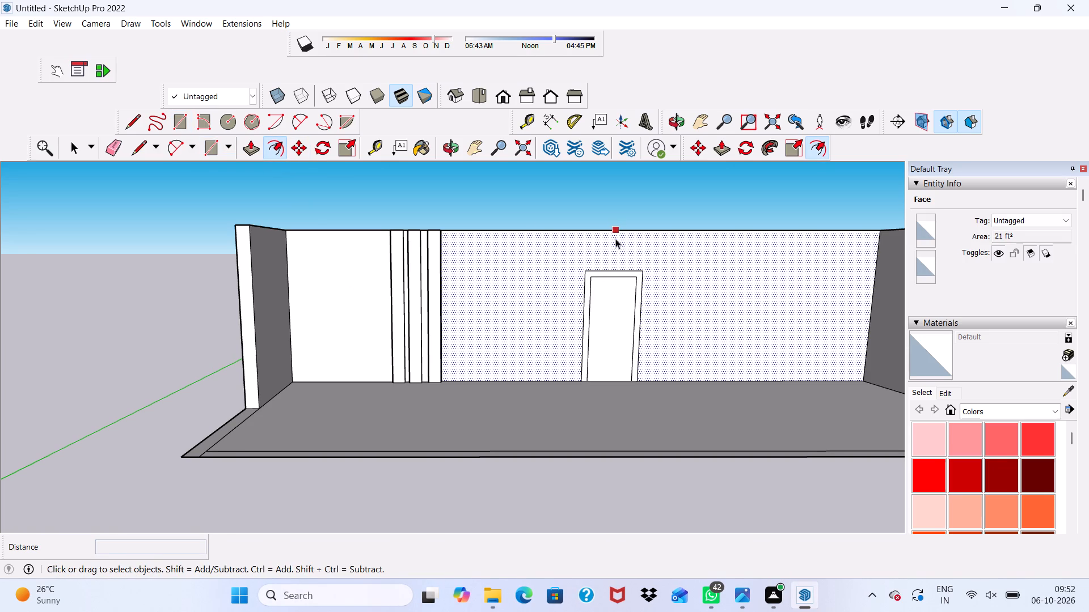
Push/Pull the door frame face outward 3" from the wall.
click(202, 197)
click(254, 148)
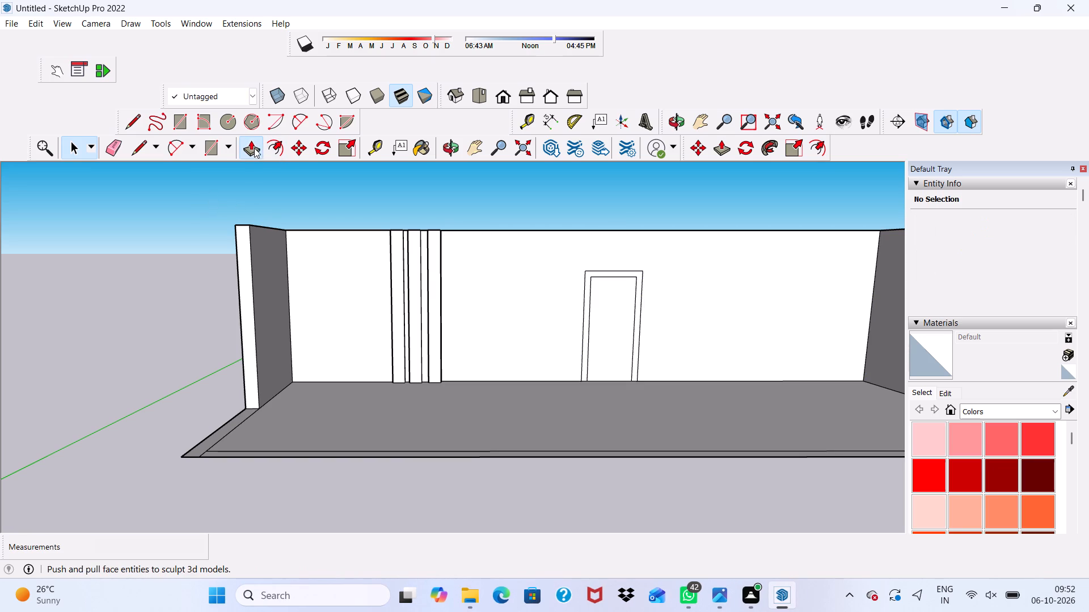
scroll(726, 308, up, 3)
scroll(602, 256, up, 4)
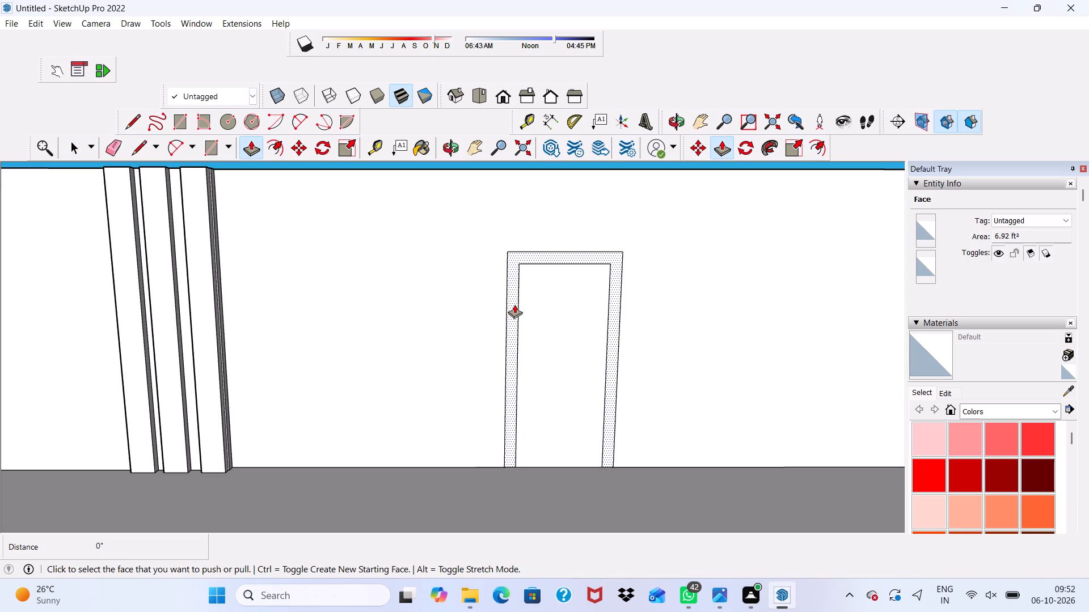
click(514, 304)
scroll(520, 242, down, 1)
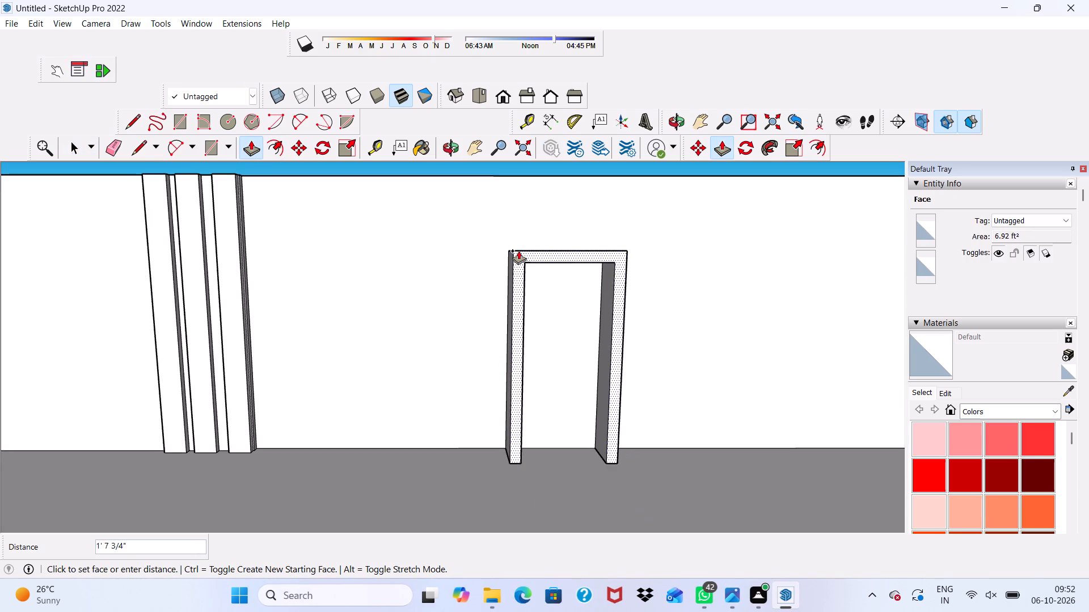
text(3")
key(Return)
scroll(575, 280, up, 2)
scroll(551, 327, down, 5)
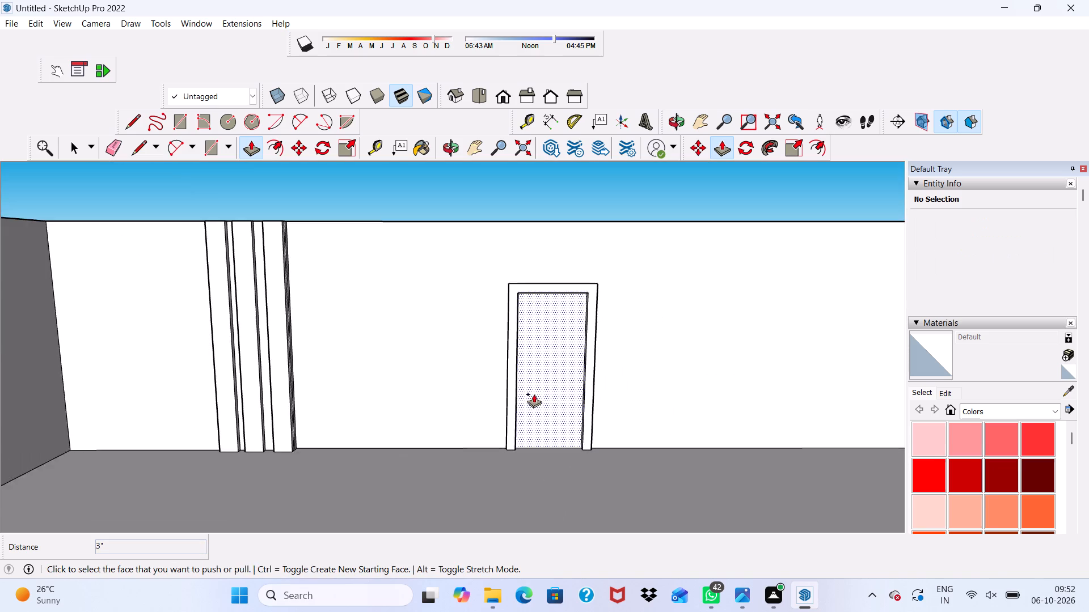
click(541, 388)
key(space)
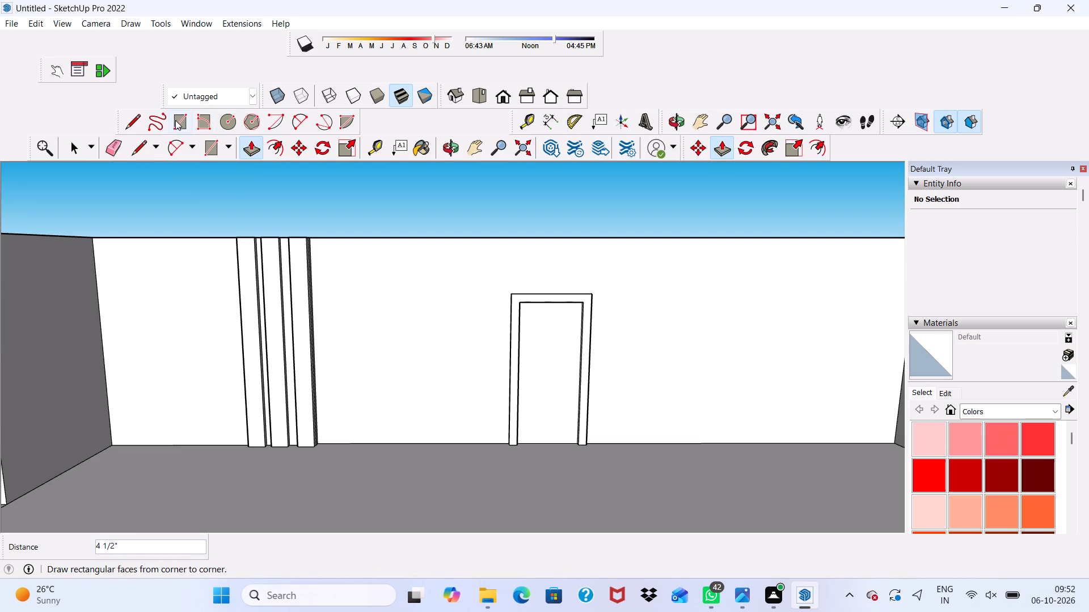
Draw a window rectangle about 4'9" by 2'5" high on the wall, beyond the door on the side away from the cladding.
click(175, 120)
scroll(526, 210, up, 3)
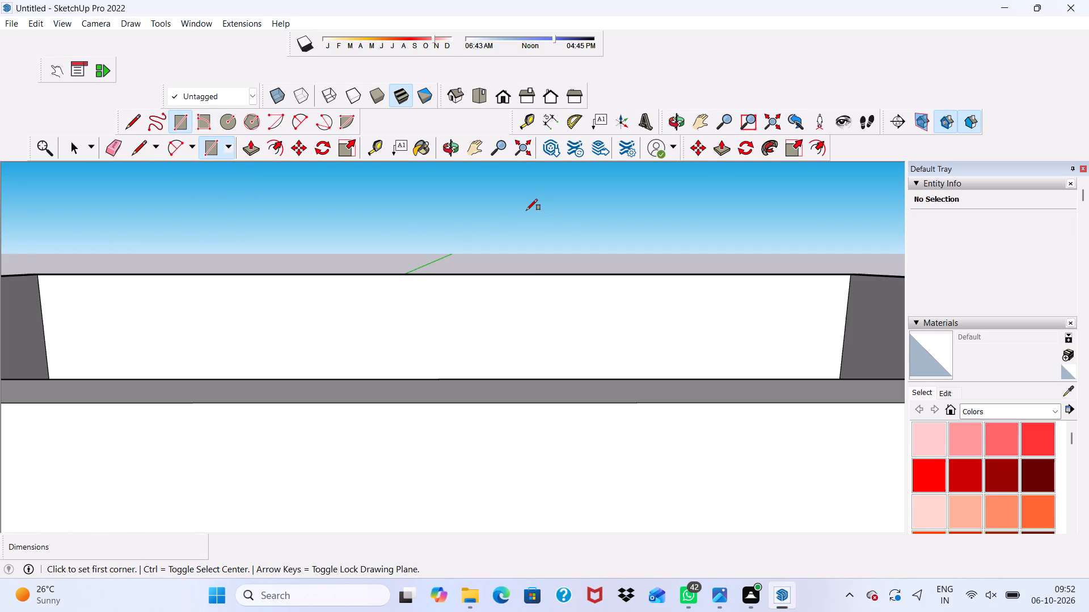
scroll(531, 227, down, 5)
scroll(602, 311, up, 1)
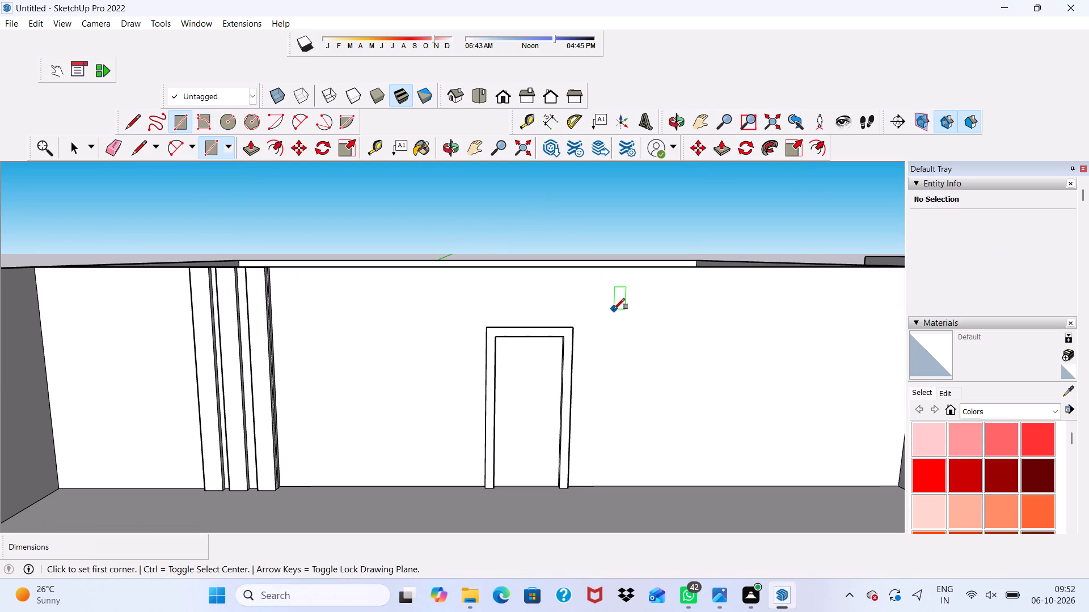
click(614, 297)
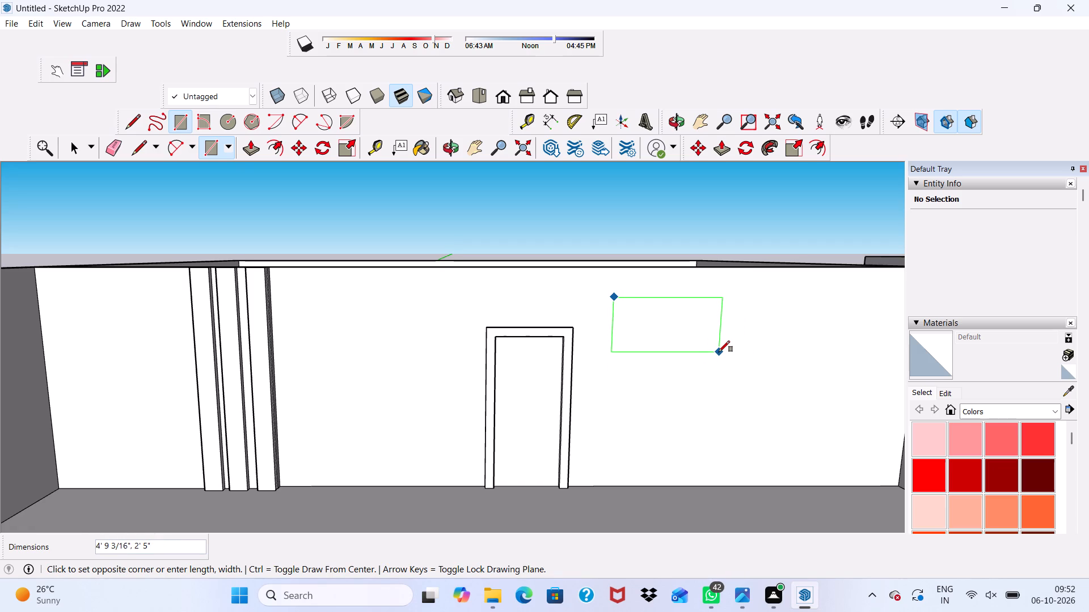
click(720, 351)
key(space)
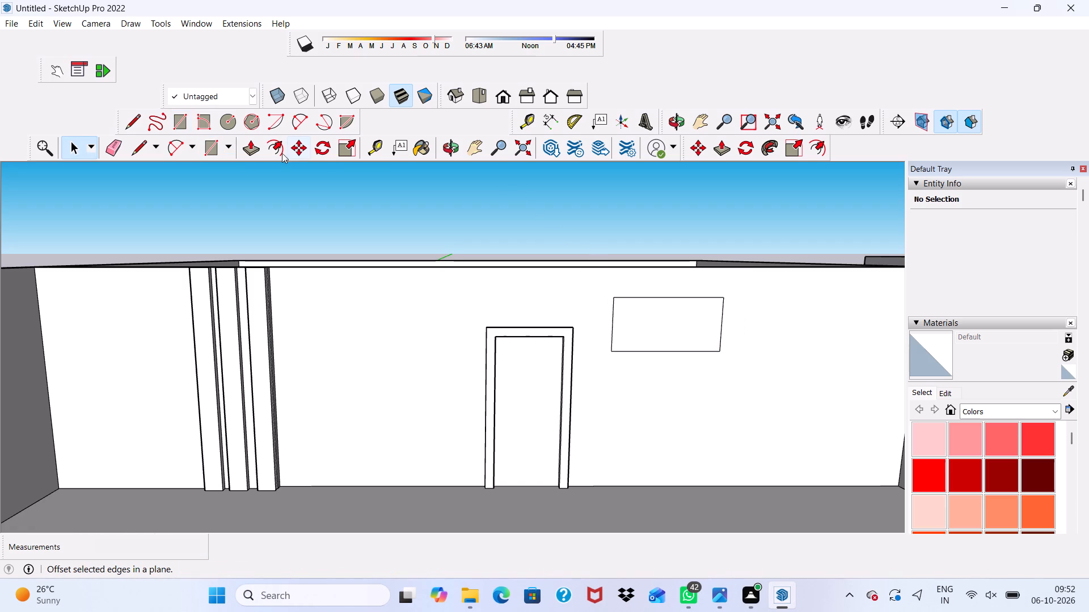
Offset the window rectangle's outline inward 3" for a frame.
drag(275, 147, 273, 142)
click(626, 324)
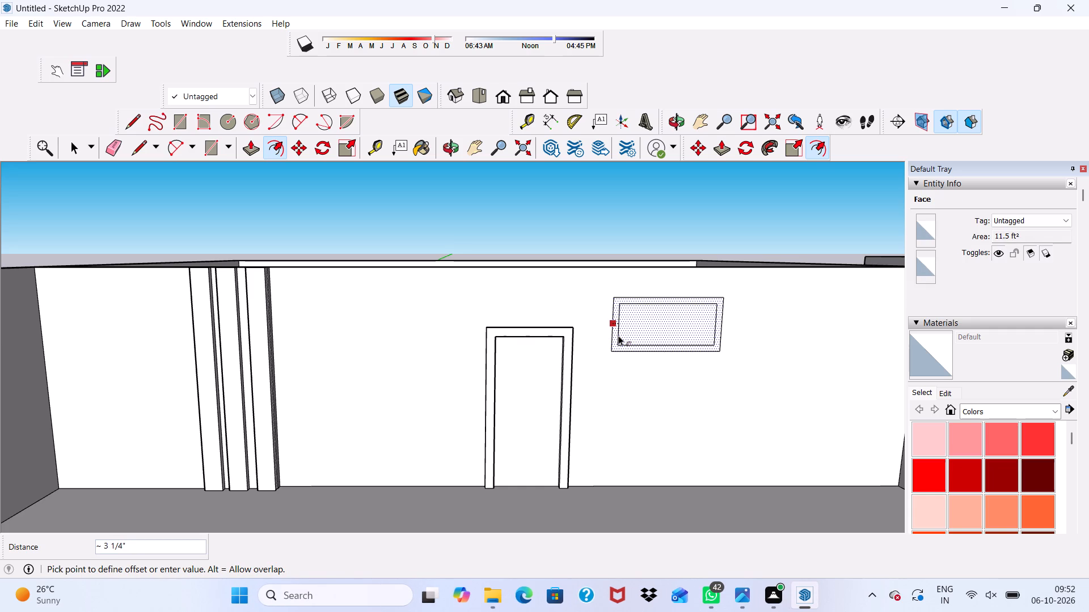
text(3")
key(Return)
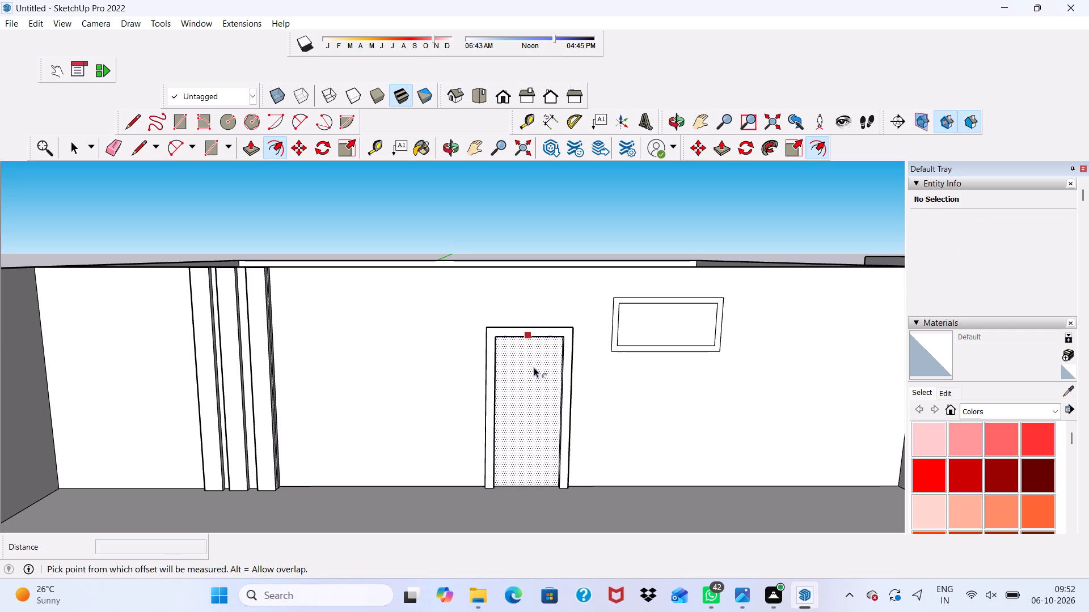
key(space)
Draw a vertical bar about 3 3/8" wide across the inner window rectangle, starting from its top edge's midpoint.
scroll(548, 372, down, 3)
middle_drag(547, 396, 546, 357)
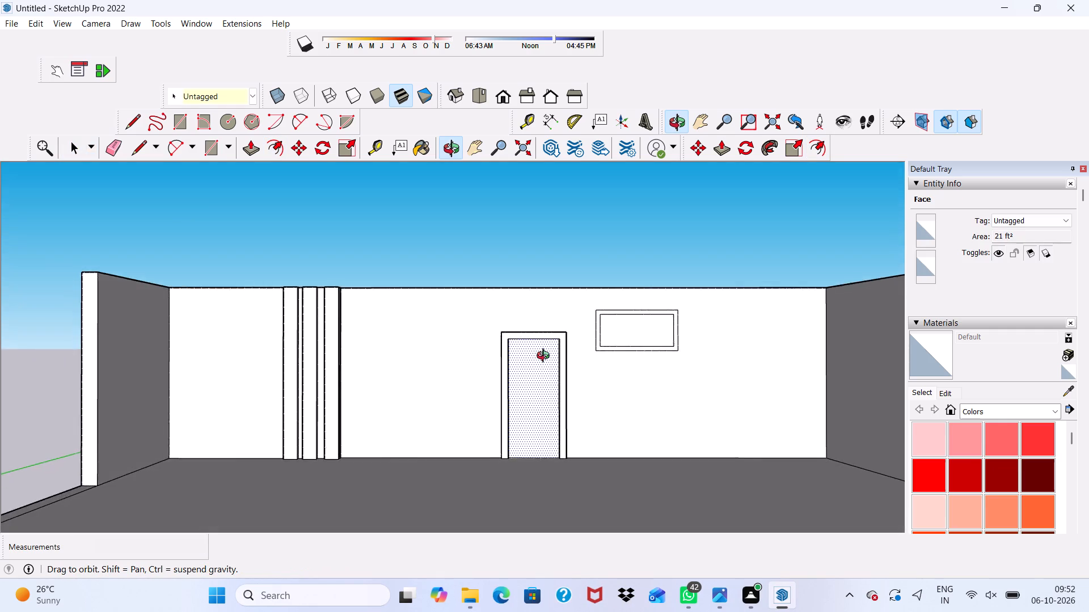
middle_drag(546, 357, 545, 382)
scroll(461, 382, down, 2)
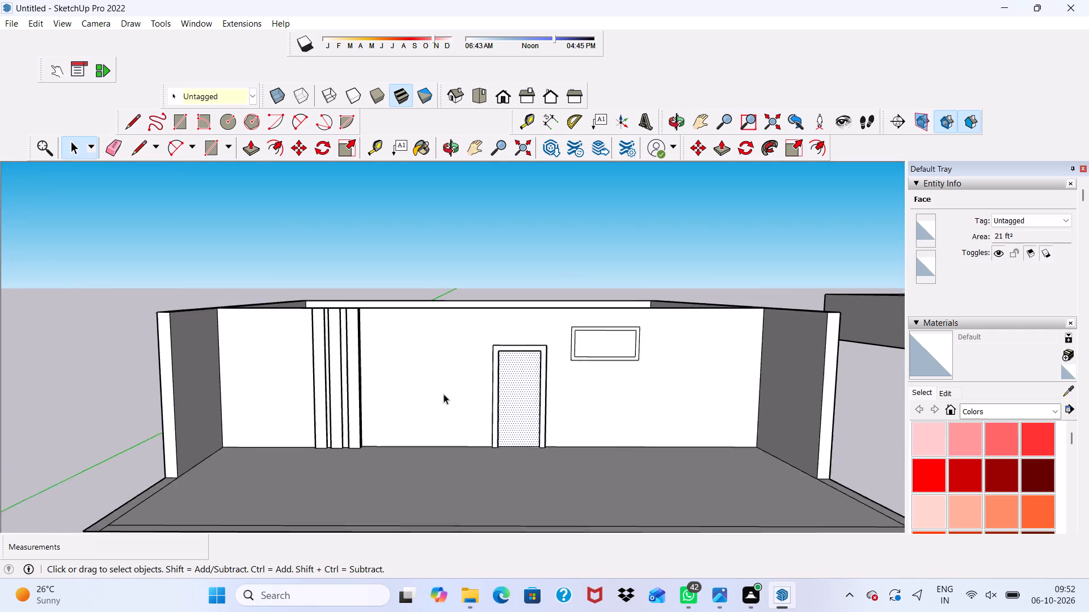
scroll(444, 394, down, 2)
scroll(586, 390, up, 6)
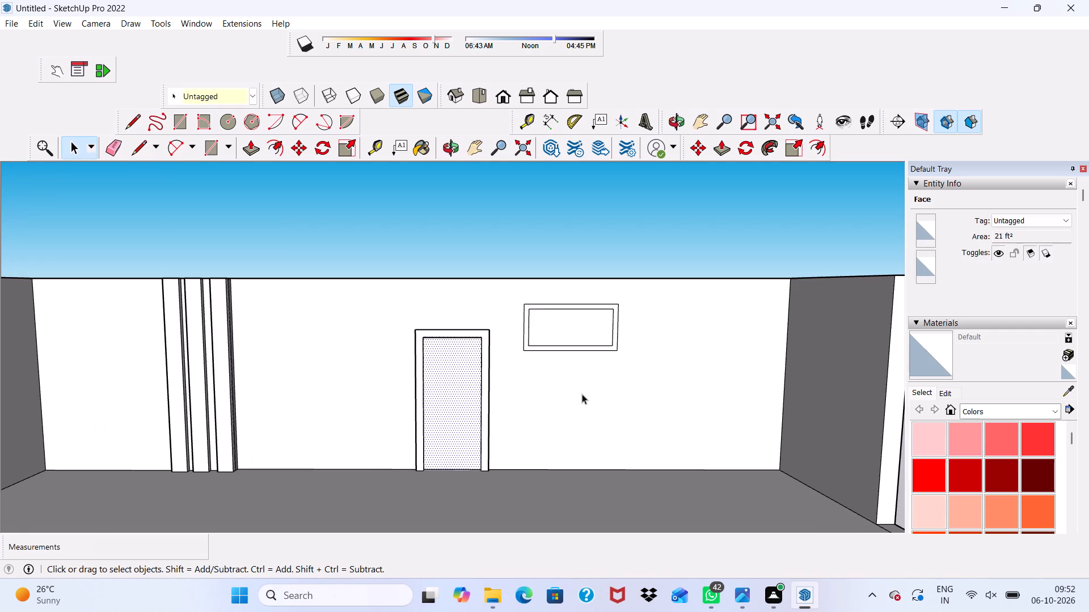
scroll(573, 397, down, 5)
scroll(516, 359, up, 6)
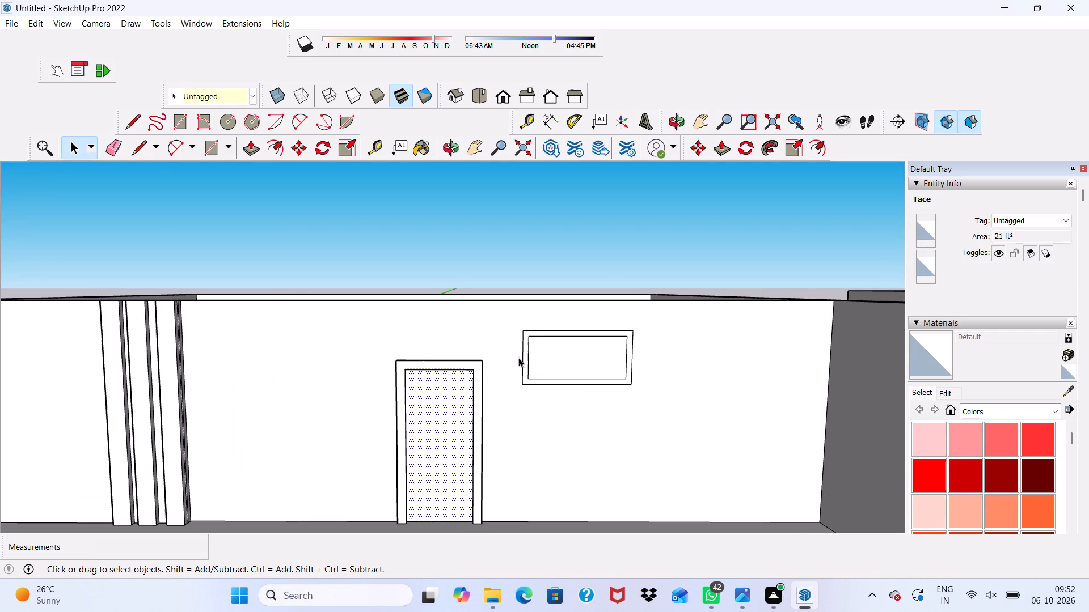
click(182, 120)
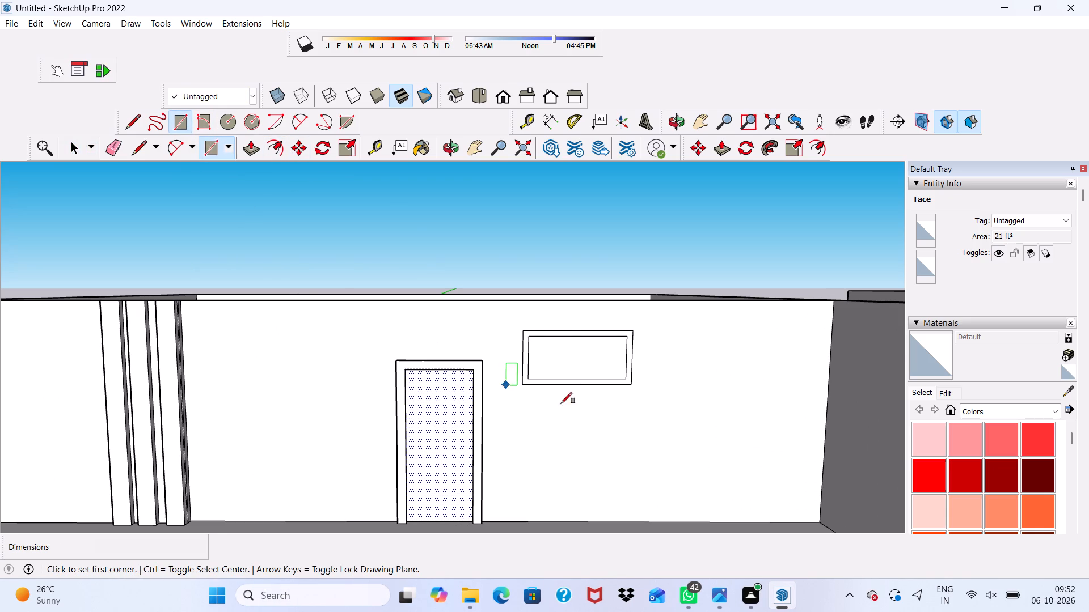
scroll(561, 339, up, 1)
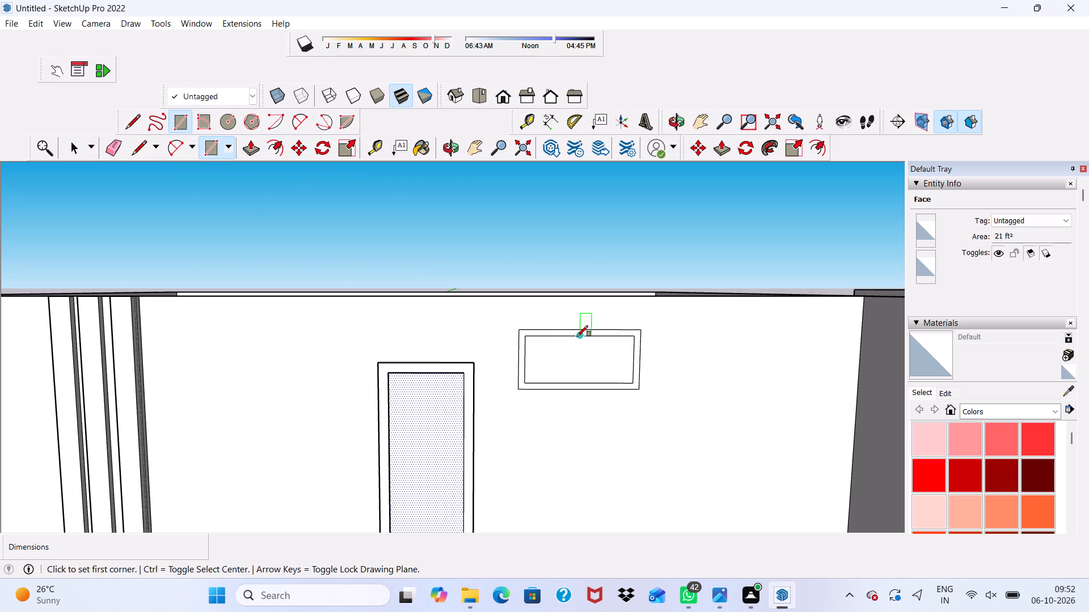
click(577, 337)
scroll(595, 385, up, 3)
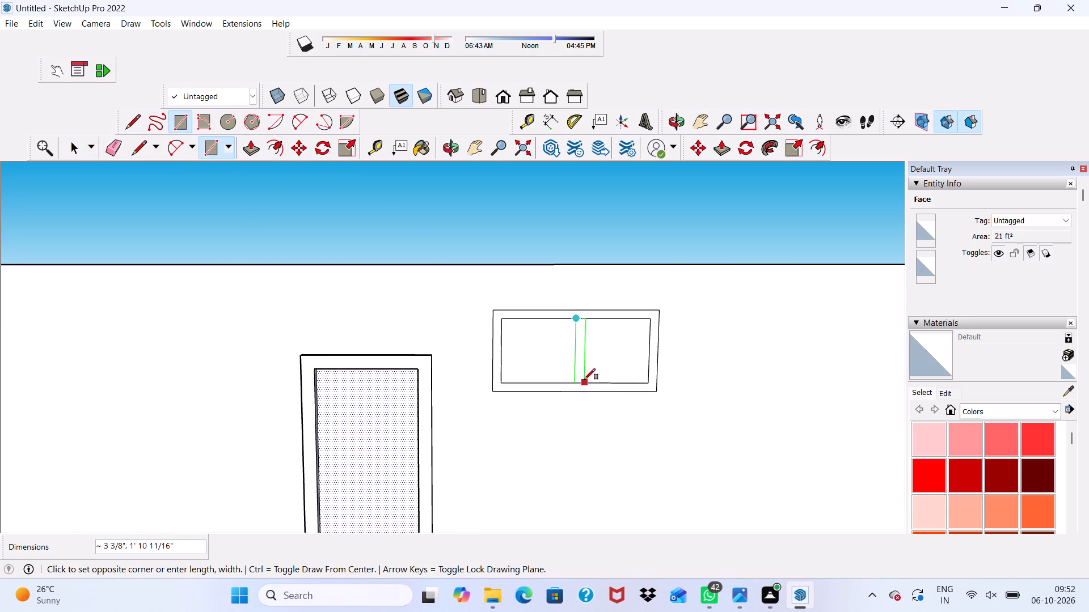
click(584, 379)
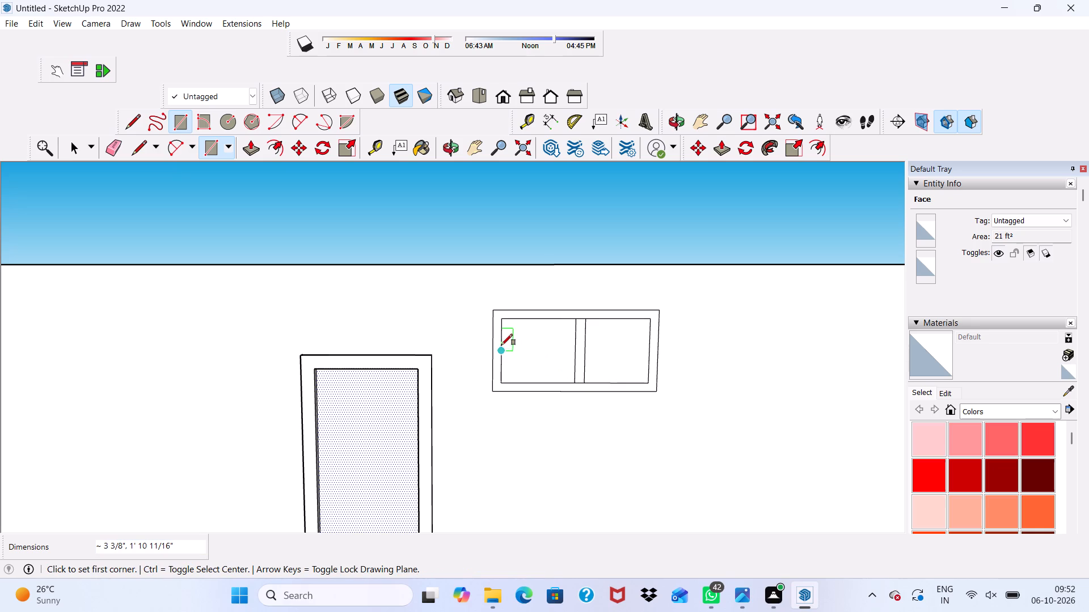
Draw a horizontal bar about 2 11/16" high across the inner window rectangle, starting from its side edge's midpoint.
scroll(504, 347, up, 1)
click(503, 351)
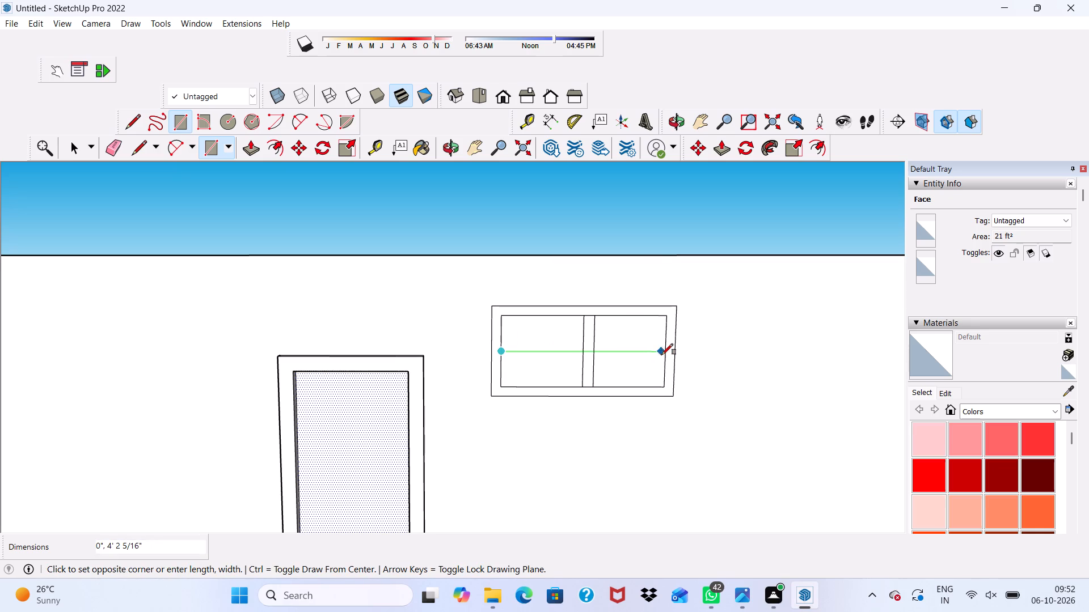
scroll(662, 343, up, 3)
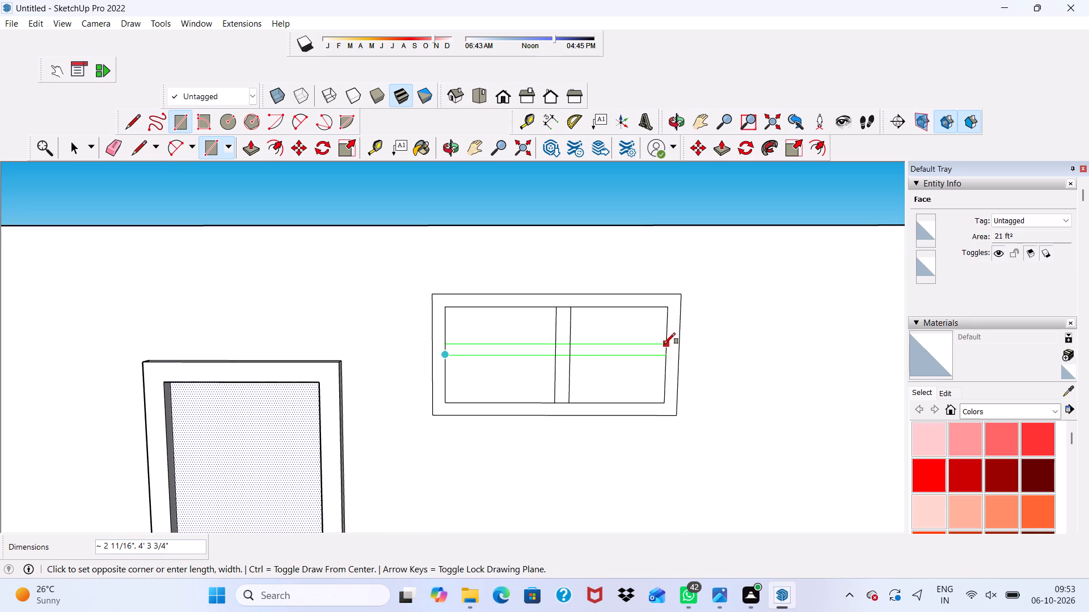
click(664, 344)
key(space)
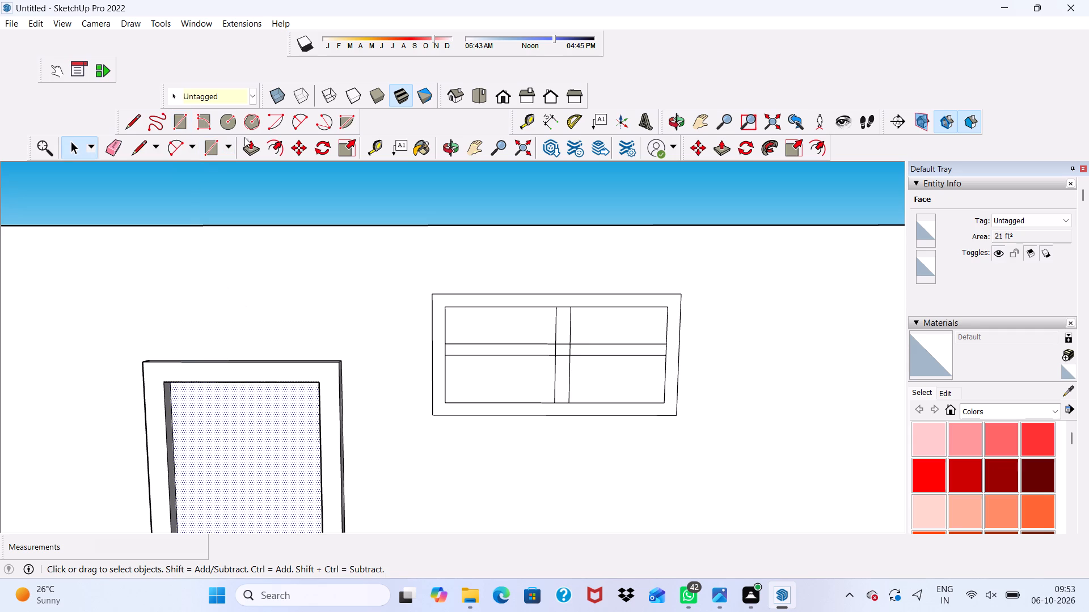
Erase the four line segments where the window's vertical and horizontal bars cross, leaving a clean cross shape.
click(117, 143)
scroll(584, 380, up, 5)
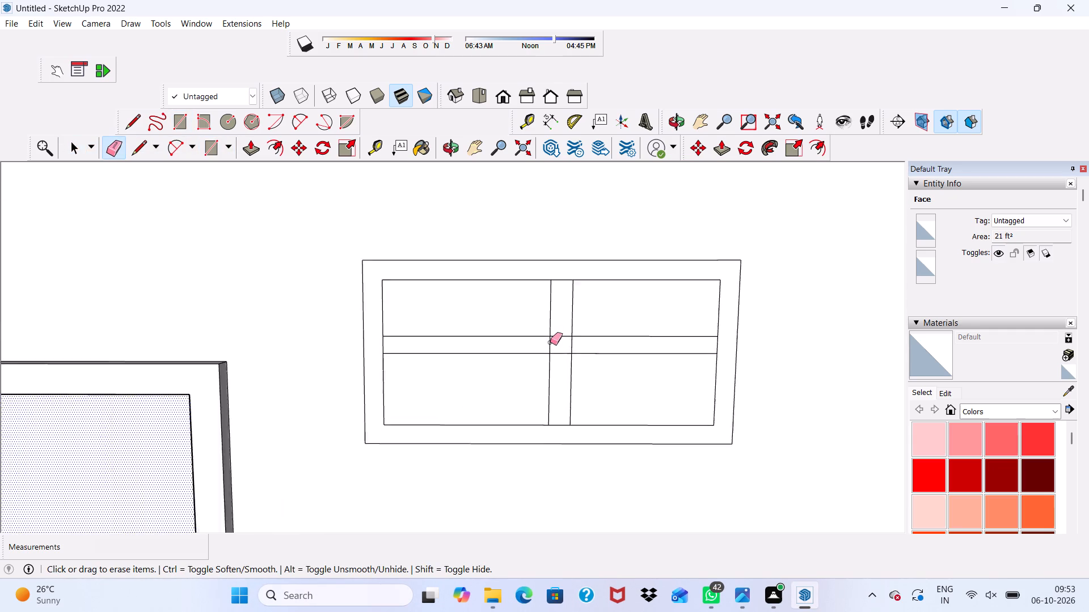
scroll(550, 342, up, 1)
click(546, 341)
click(583, 344)
drag(565, 344, 579, 341)
drag(562, 326, 560, 359)
scroll(543, 356, down, 8)
key(space)
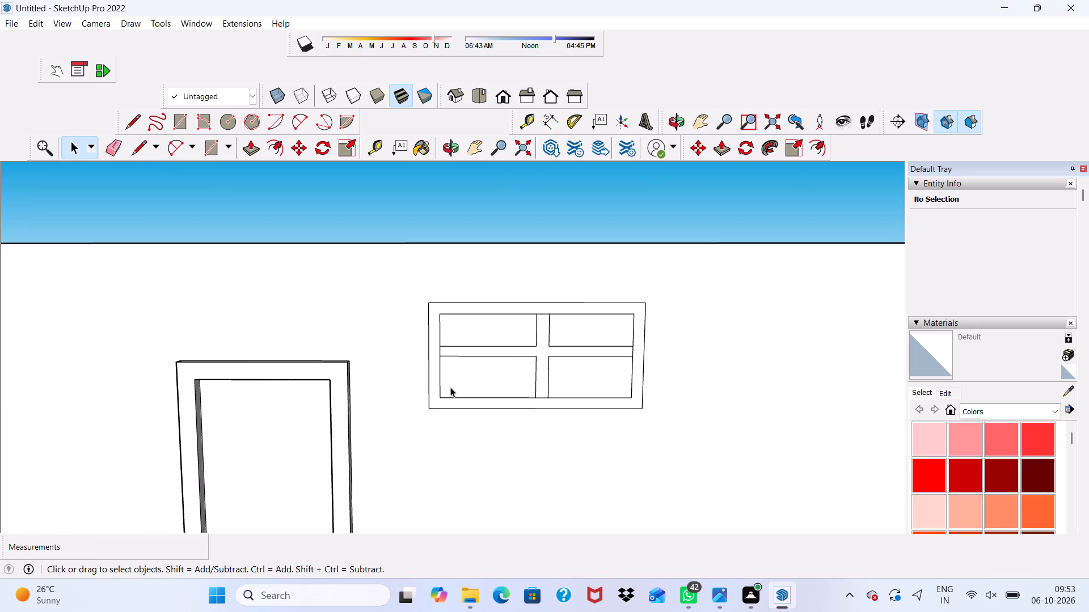
Push/Pull the window's outer frame face outward 3".
scroll(461, 381, up, 4)
scroll(436, 364, down, 2)
scroll(427, 376, up, 3)
click(433, 326)
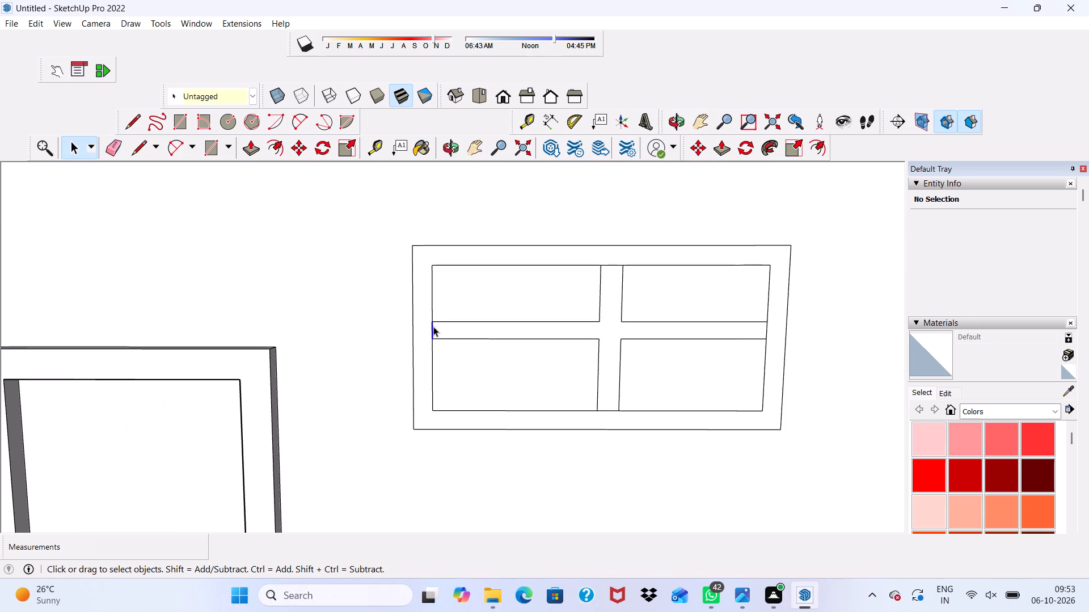
click(429, 333)
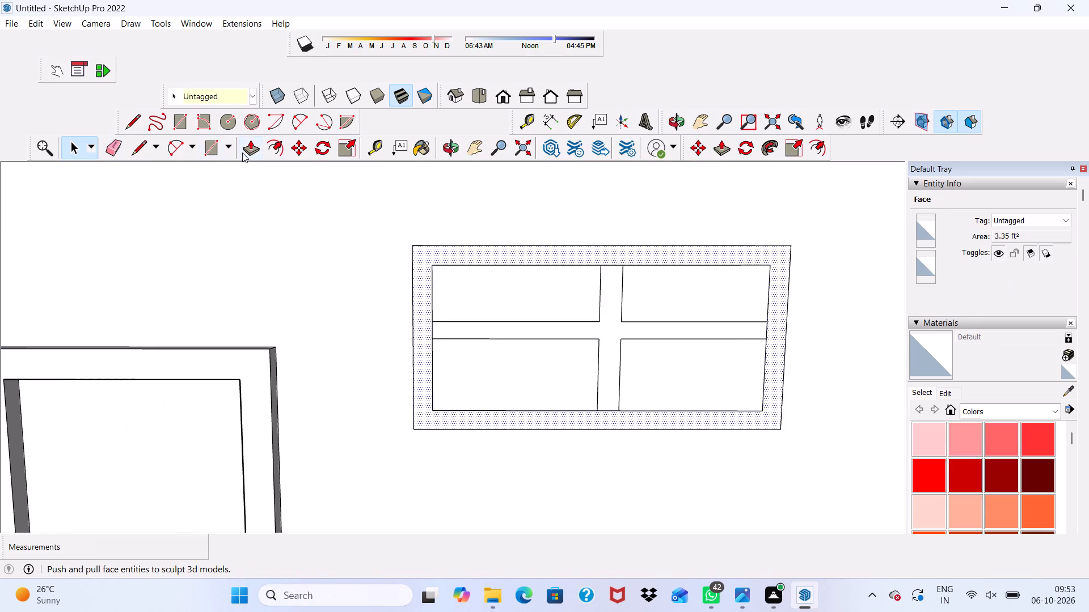
click(249, 147)
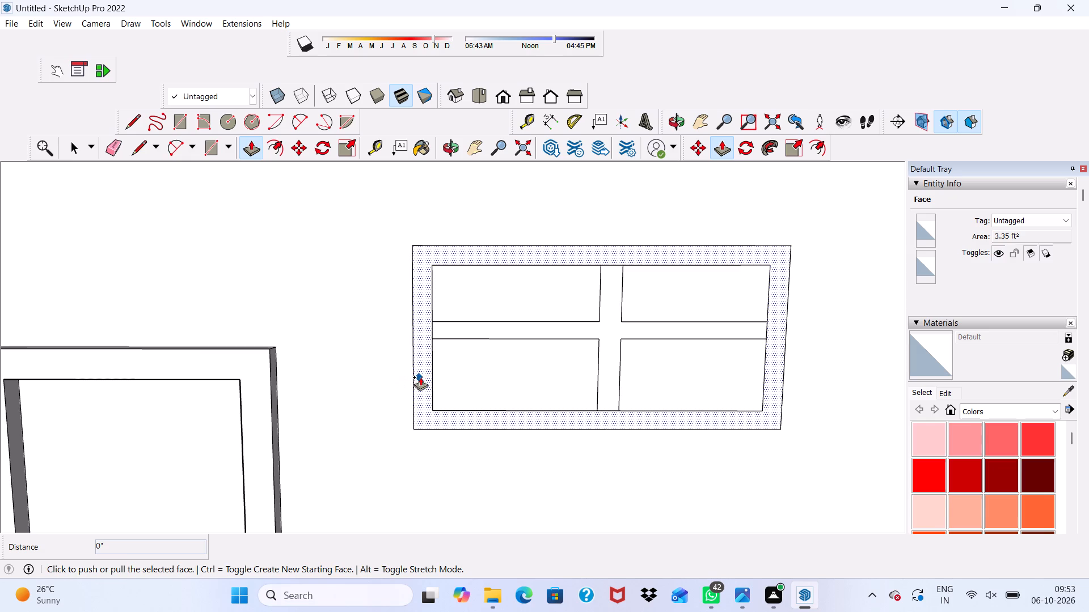
click(427, 373)
text(3")
key(Return)
Push/Pull the window's cross-shaped bars outward 3", flush with the outer frame.
scroll(579, 332, up, 5)
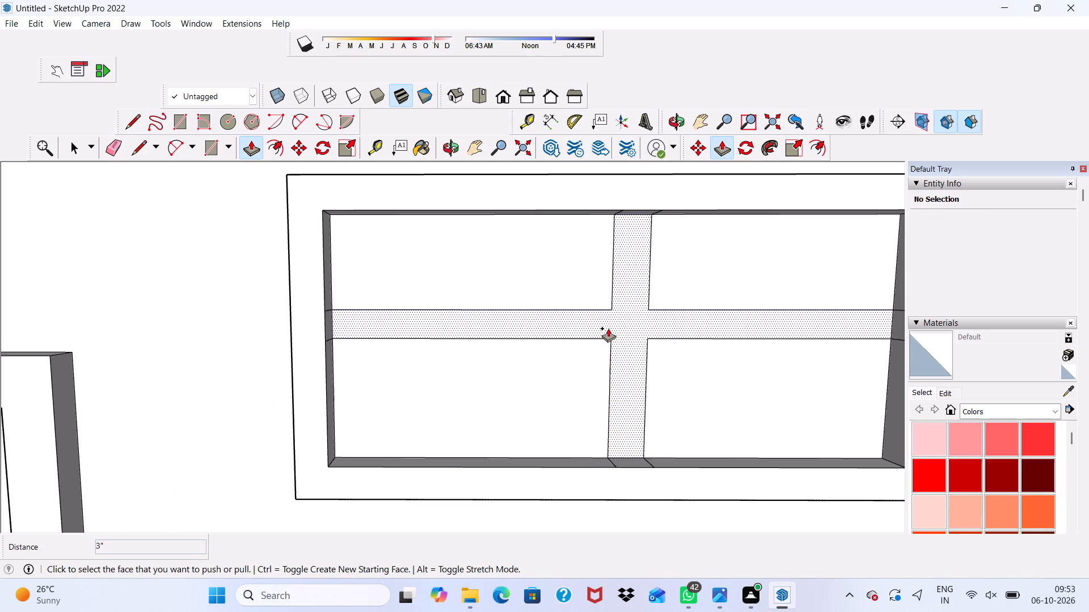
click(615, 332)
scroll(670, 295, up, 2)
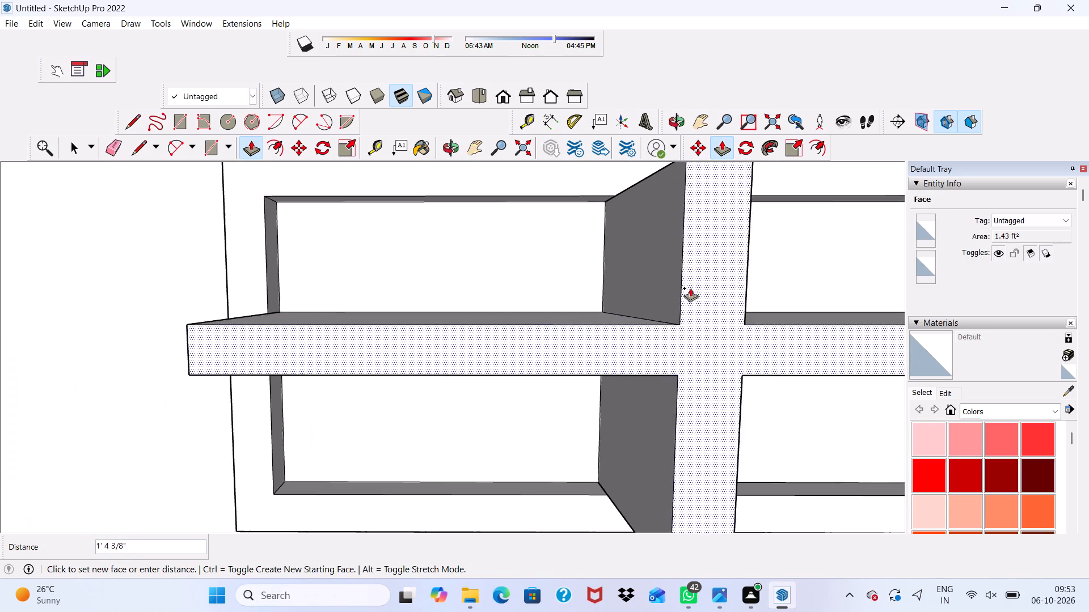
click(271, 190)
scroll(271, 231, down, 7)
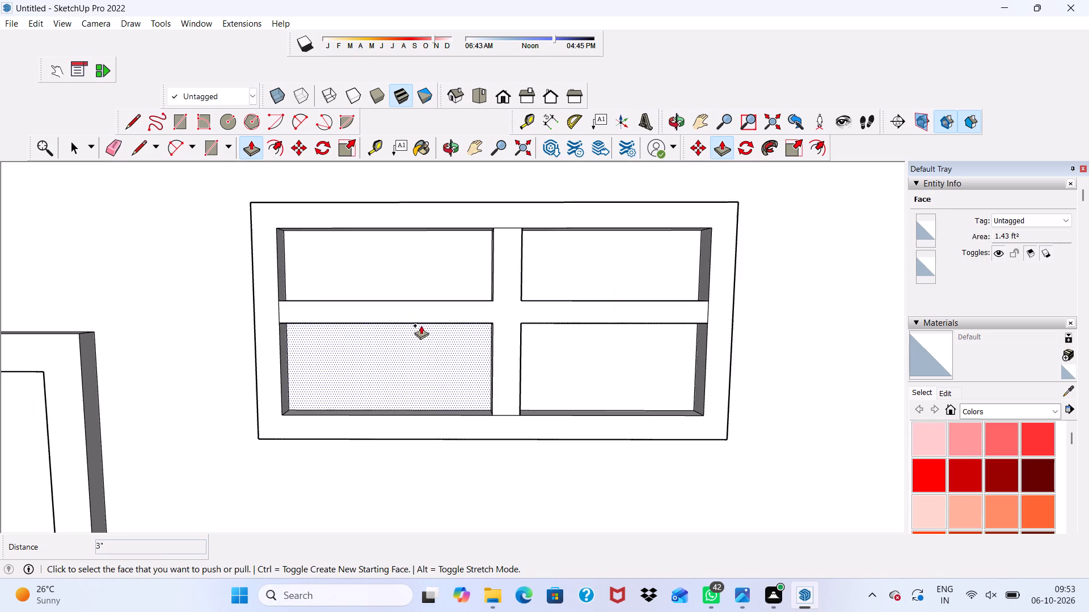
Examine the raised window frame, its four panes and the neighbouring door frame from several angles.
scroll(421, 325, down, 3)
middle_drag(467, 367, 291, 437)
scroll(392, 374, up, 4)
key(space)
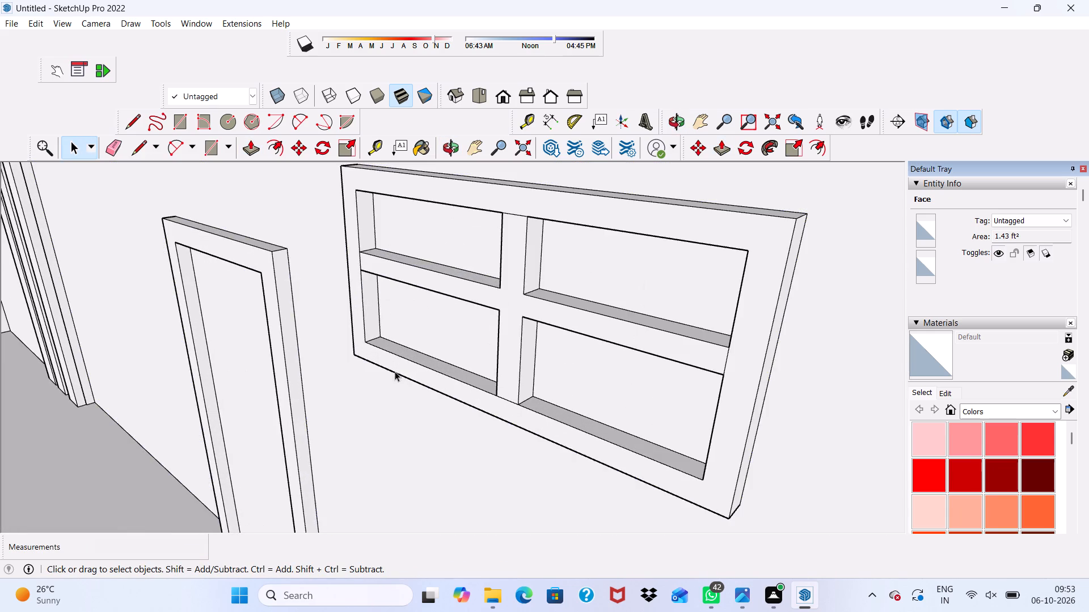
scroll(364, 300, down, 1)
scroll(419, 270, up, 1)
click(453, 243)
scroll(386, 327, down, 6)
scroll(390, 342, up, 1)
scroll(407, 347, down, 1)
middle_drag(450, 364, 513, 402)
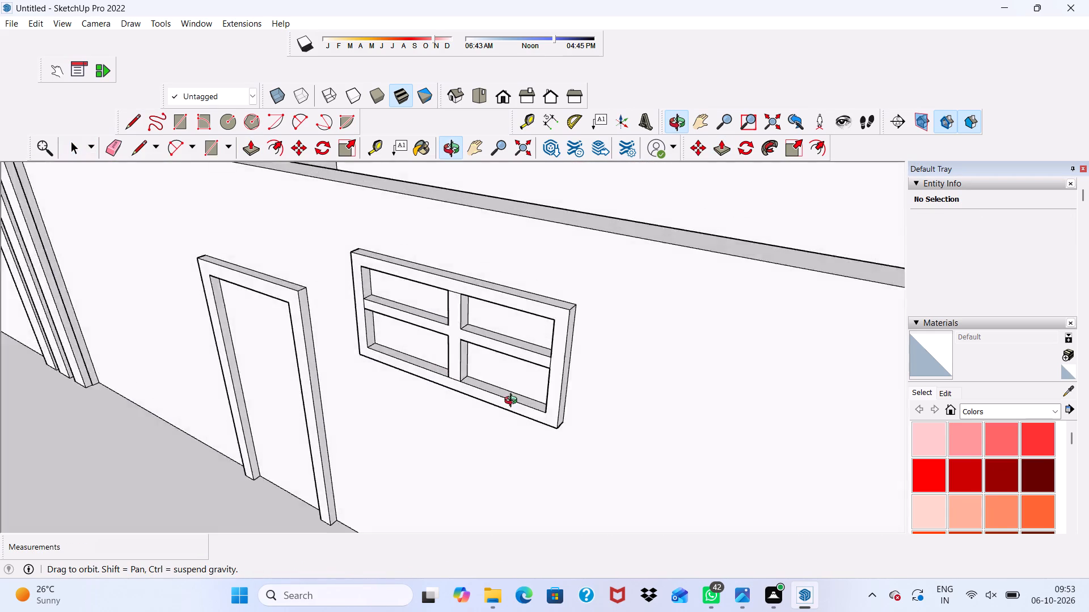
middle_drag(513, 402, 598, 495)
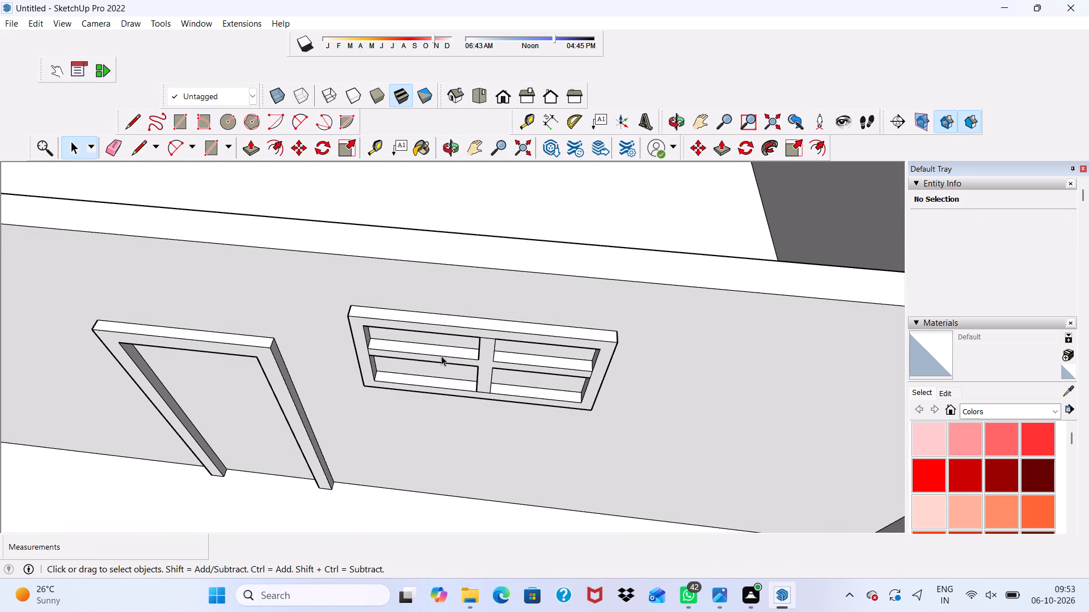
middle_drag(455, 342, 441, 272)
scroll(416, 339, up, 4)
click(425, 301)
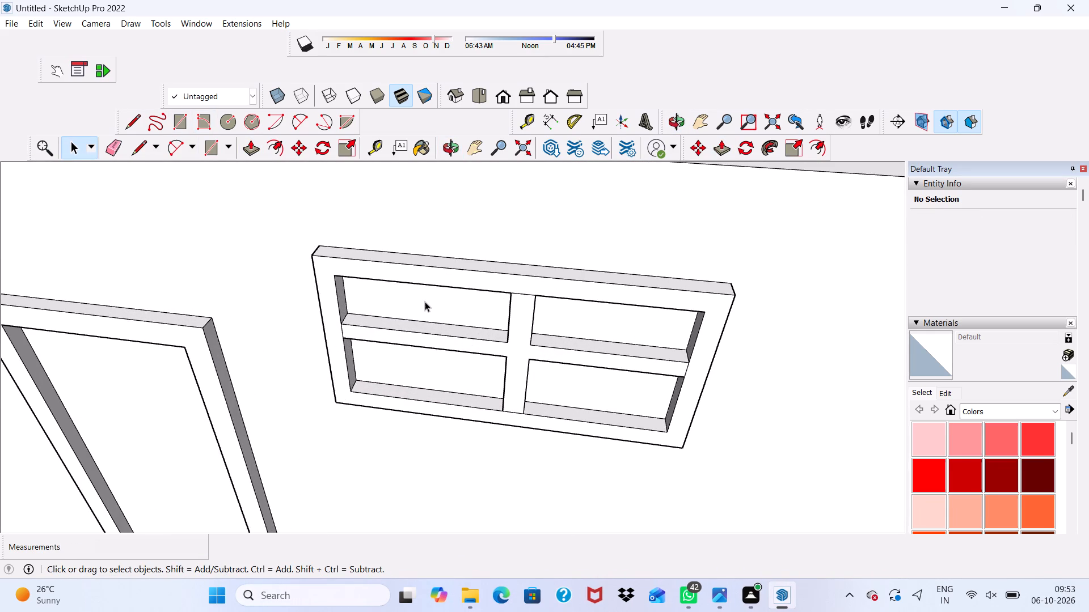
scroll(386, 292, down, 2)
scroll(387, 297, up, 1)
scroll(388, 299, down, 6)
middle_drag(465, 299, 522, 134)
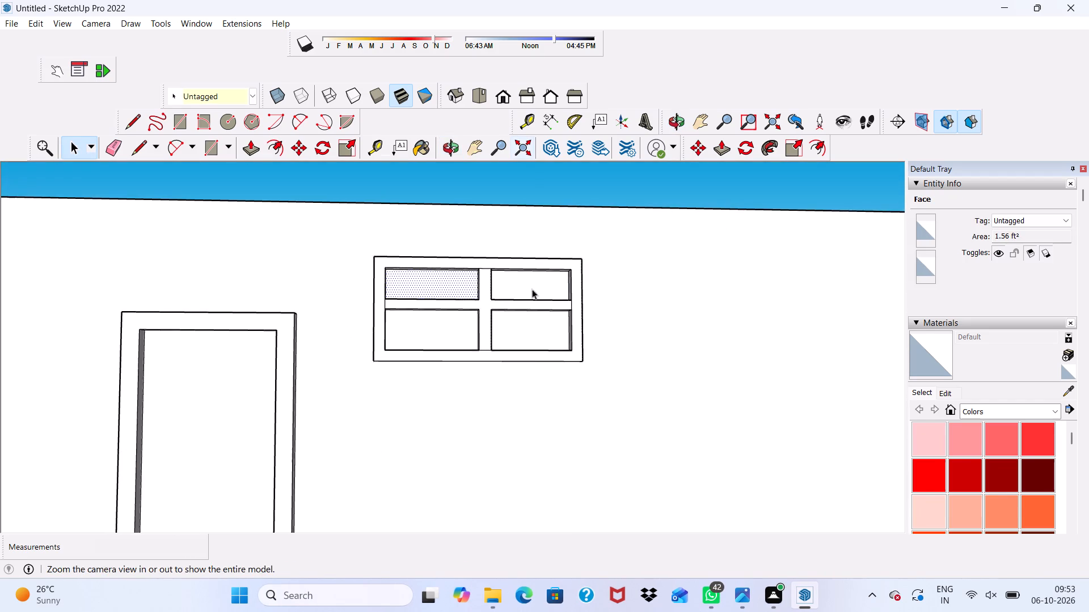
Draw an upright rectangle about 5.5' high and 2.5' wide on the wall between the four-pane window and side wall.
scroll(500, 308, down, 11)
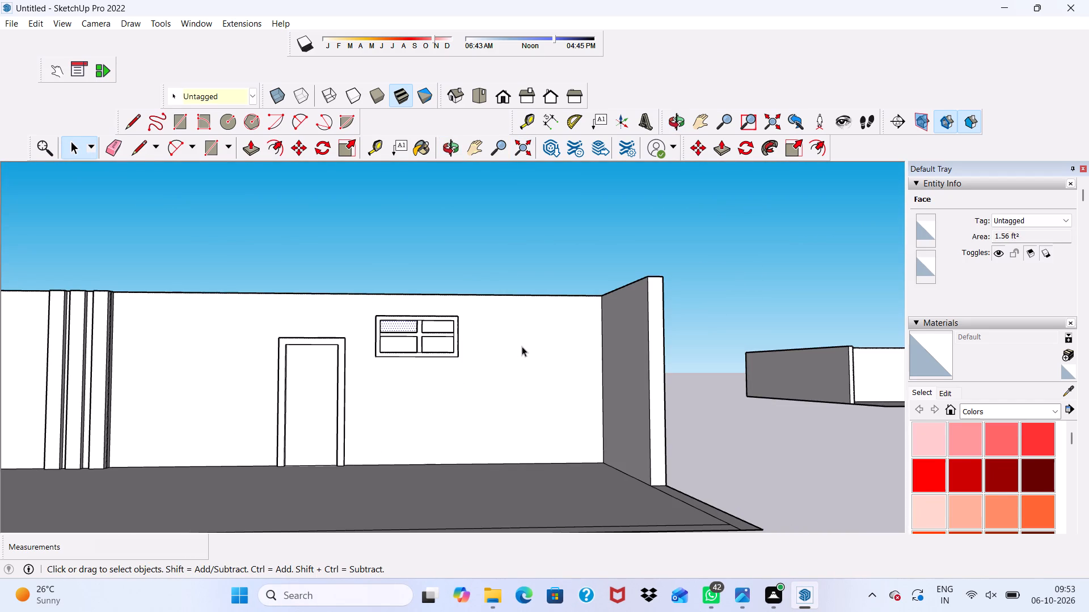
scroll(522, 346, up, 2)
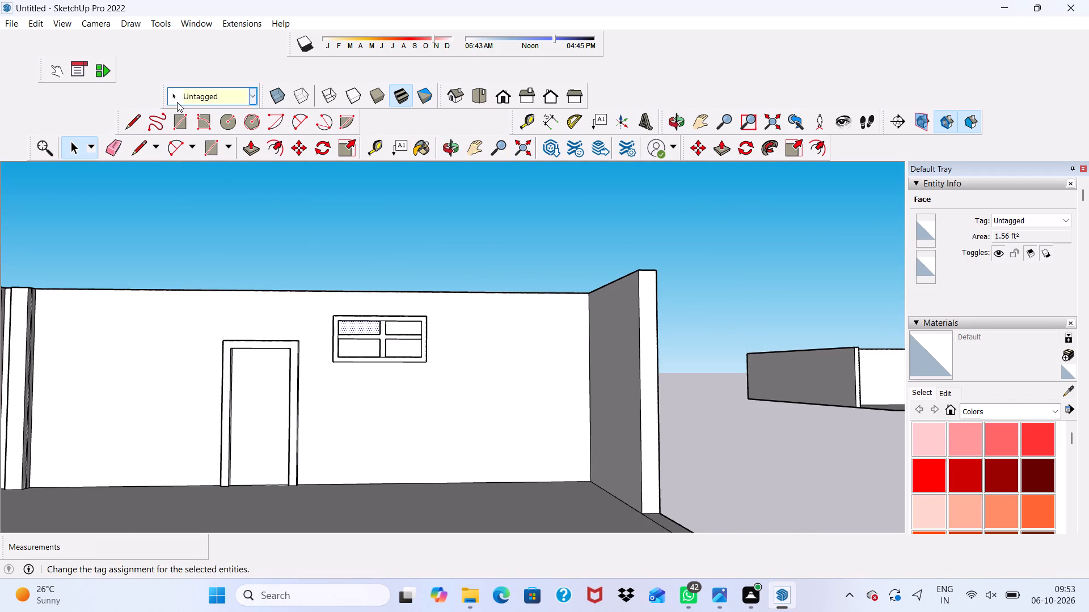
click(177, 122)
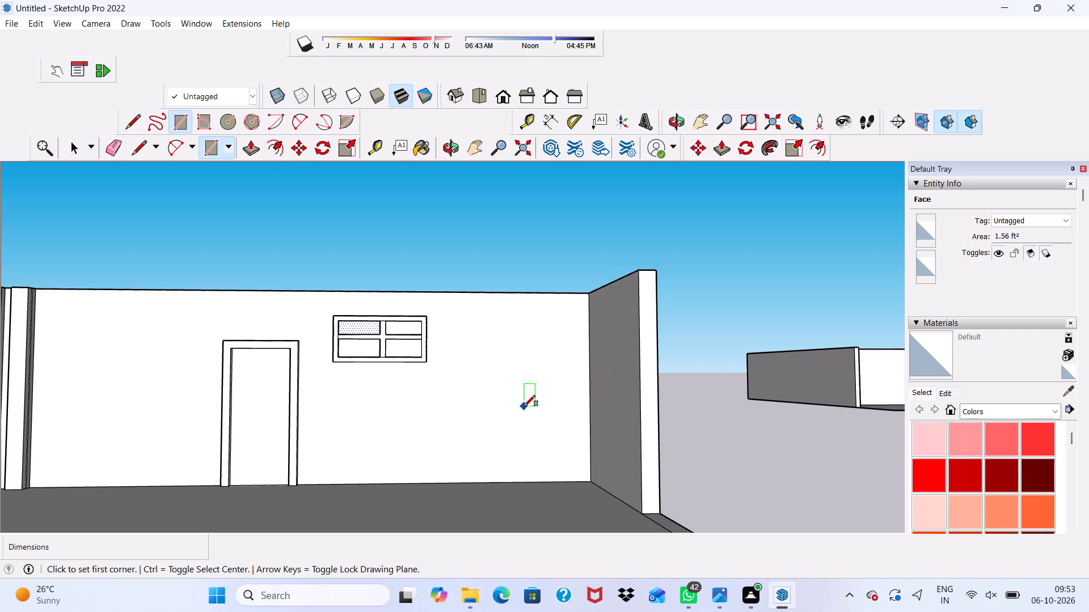
click(496, 412)
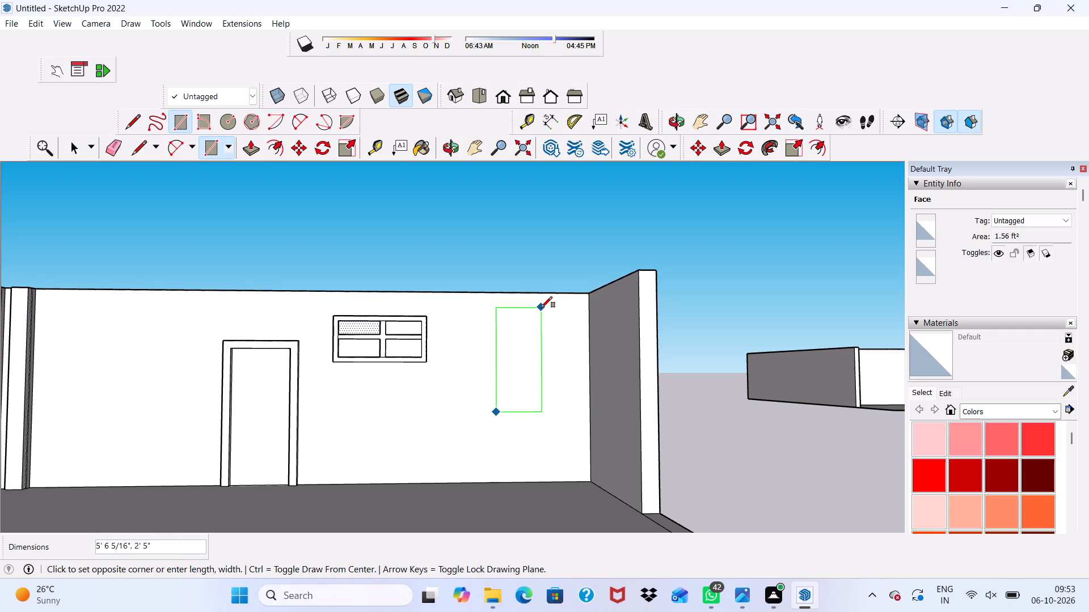
click(545, 311)
key(space)
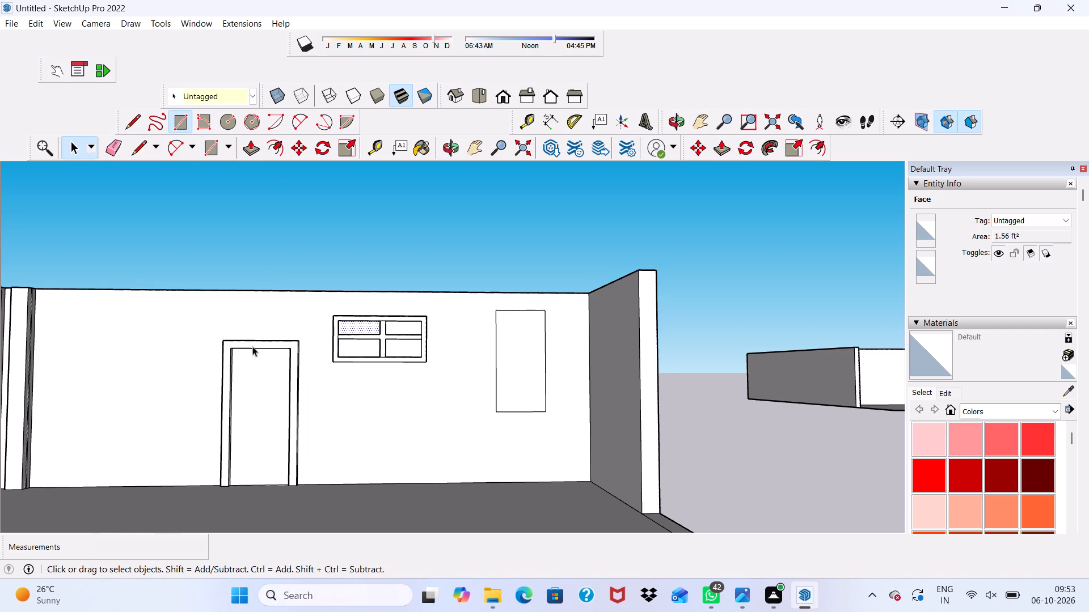
Offset the new upright rectangle's outline inward 3" to form a window frame.
click(273, 143)
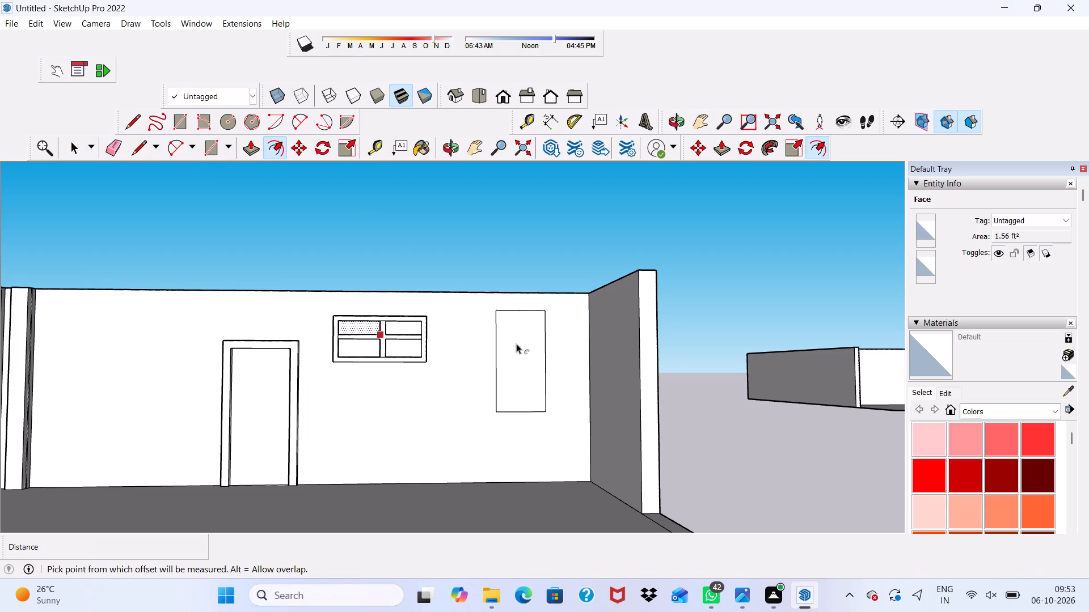
key(space)
click(515, 363)
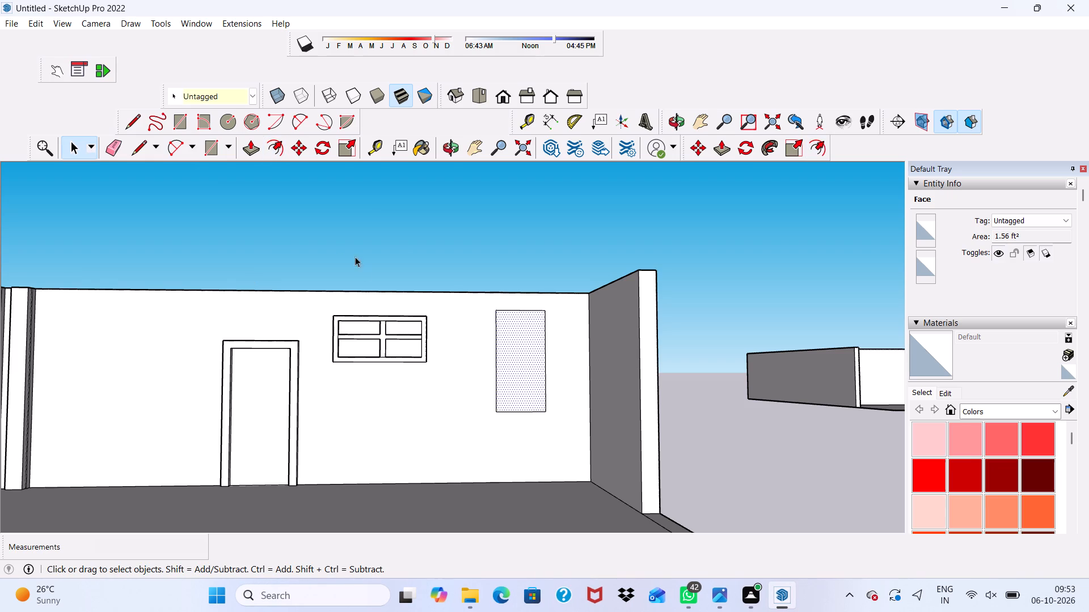
click(279, 148)
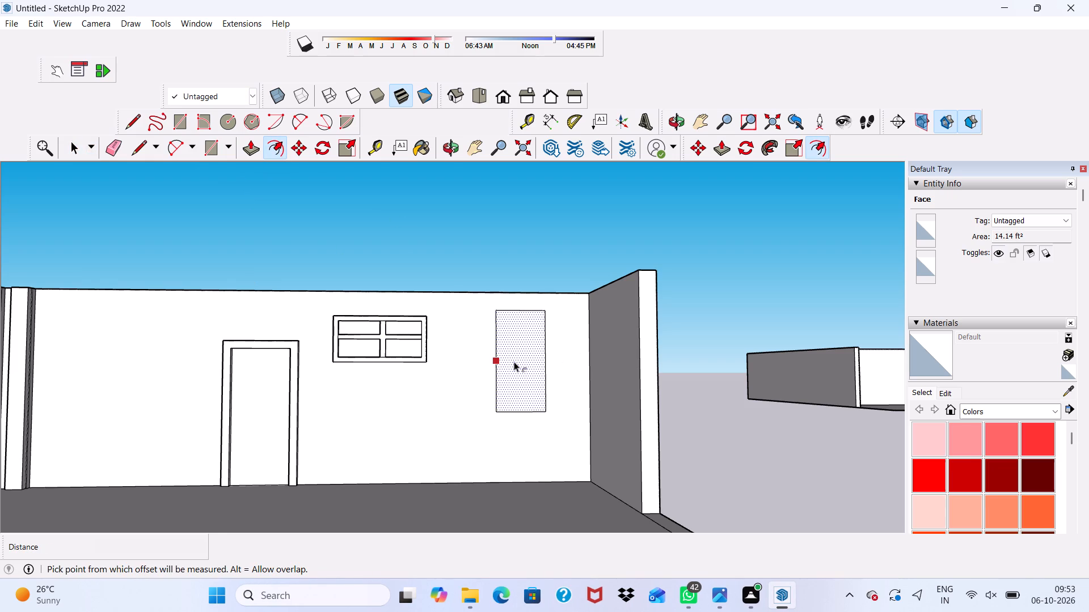
click(514, 362)
text(3")
key(Return)
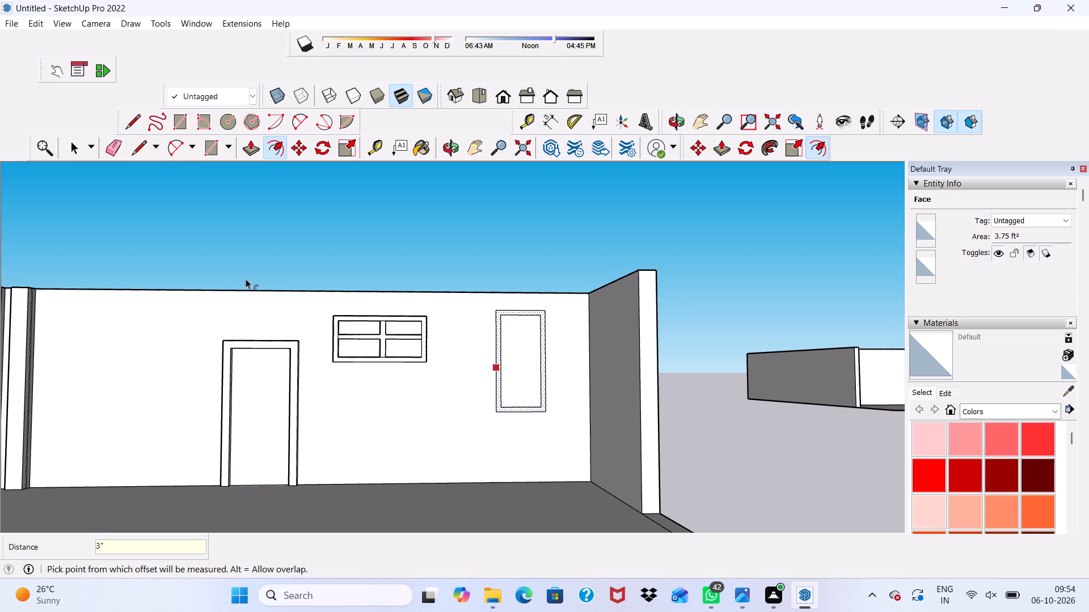
Push/Pull the upright window's frame face outward 3".
click(251, 147)
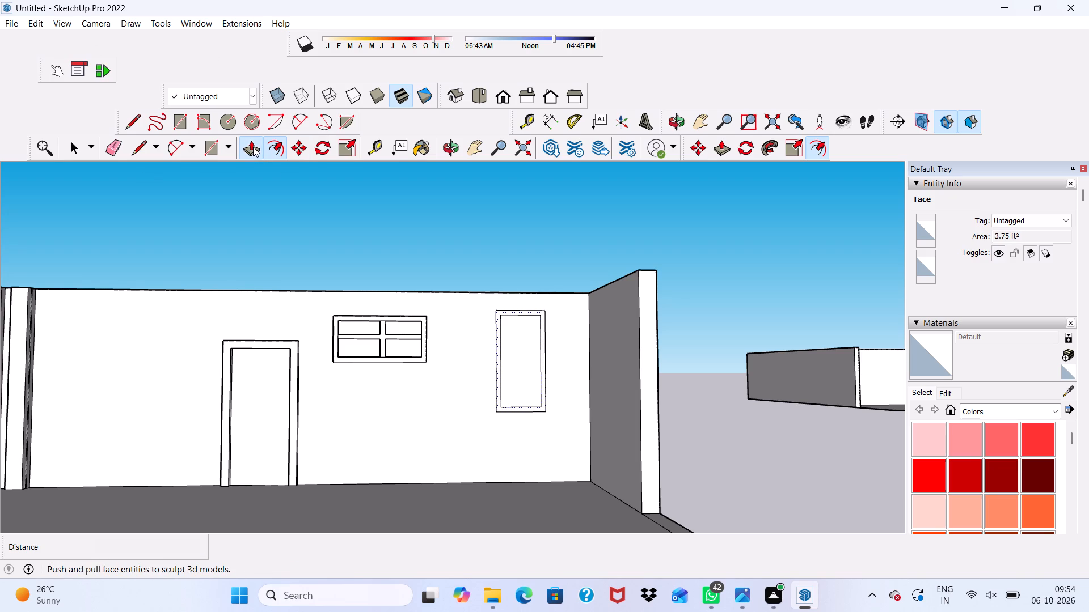
scroll(606, 292, up, 5)
scroll(474, 341, up, 3)
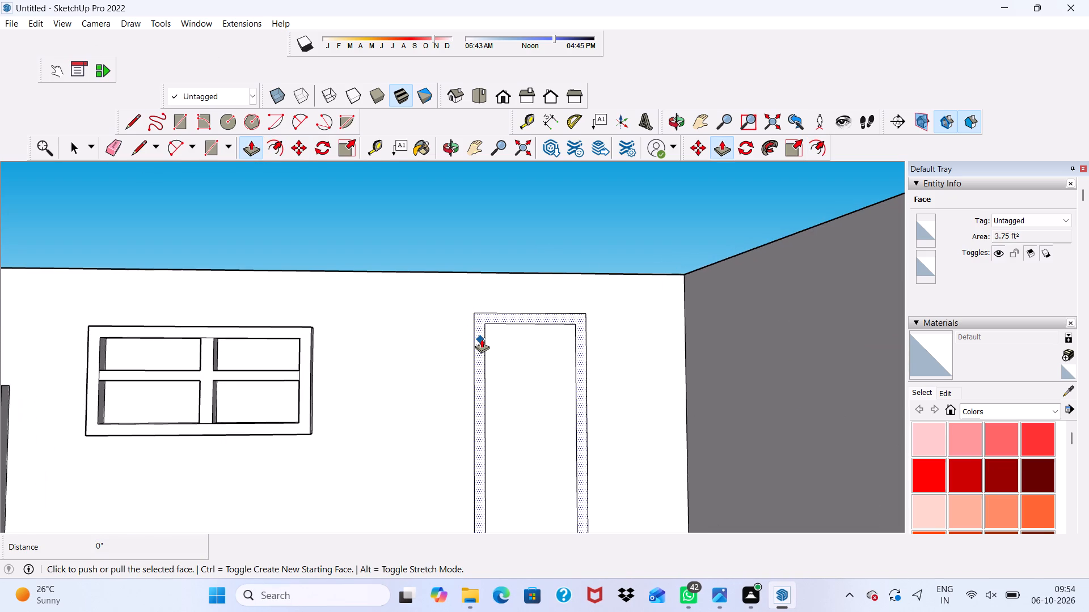
click(482, 339)
text(3")
key(Return)
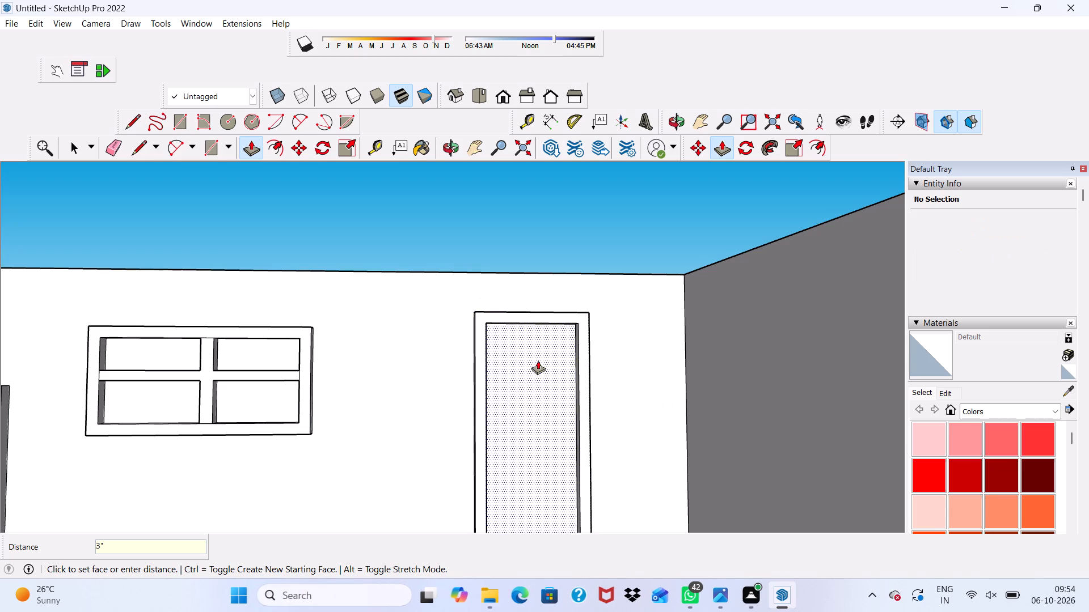
scroll(548, 305, down, 4)
key(space)
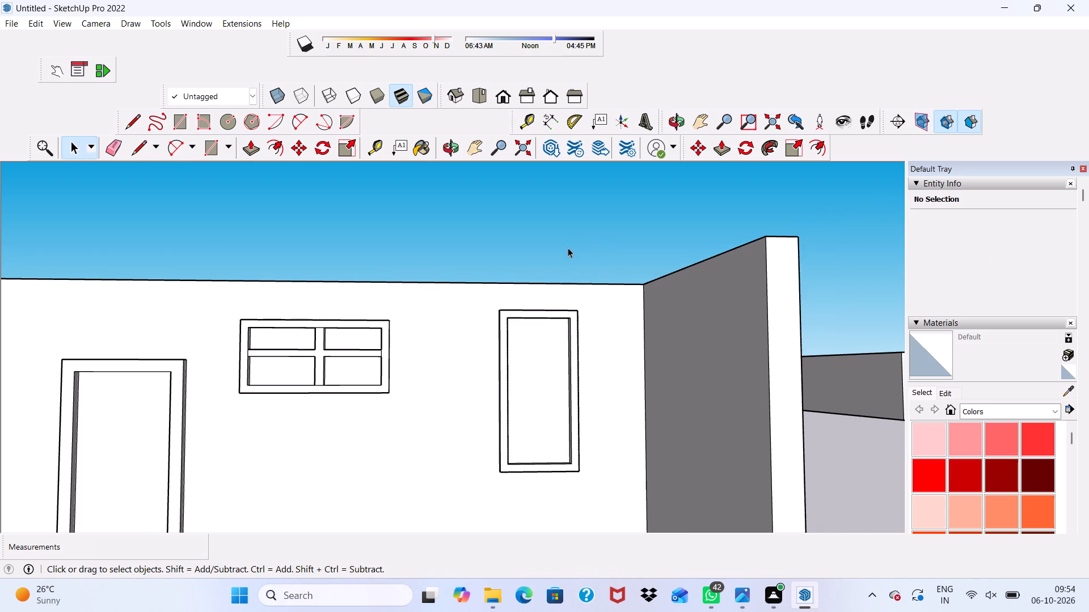
Examine the first storey's front wall with its door and windows, and the separate plain shell, from several angles.
scroll(568, 248, down, 2)
scroll(534, 335, down, 1)
scroll(534, 336, up, 1)
scroll(488, 314, down, 4)
scroll(480, 324, up, 1)
scroll(480, 322, down, 4)
middle_drag(522, 341, 337, 362)
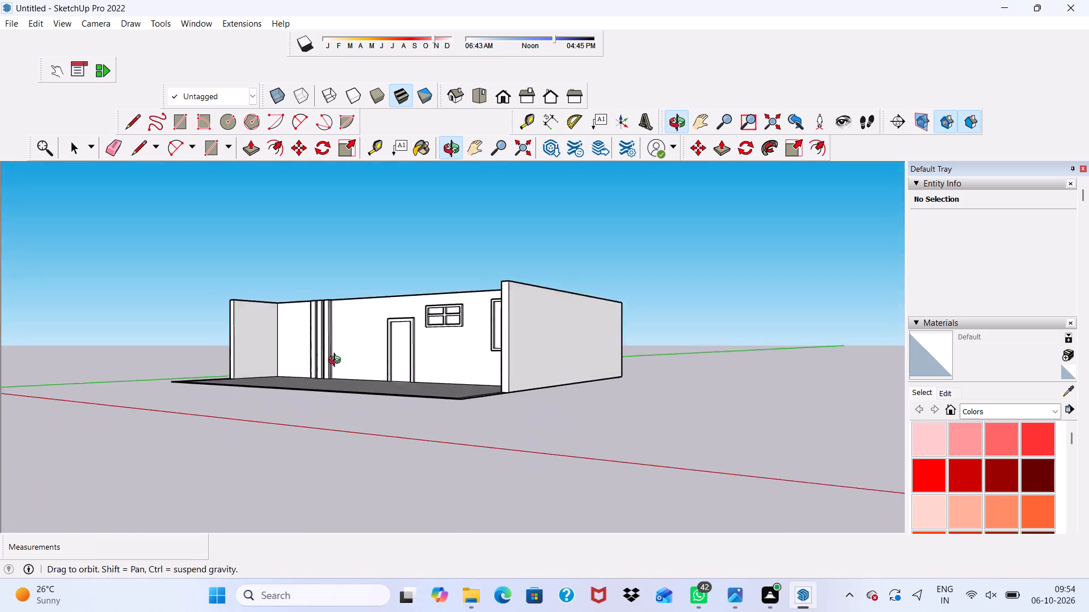
middle_drag(337, 362, 403, 399)
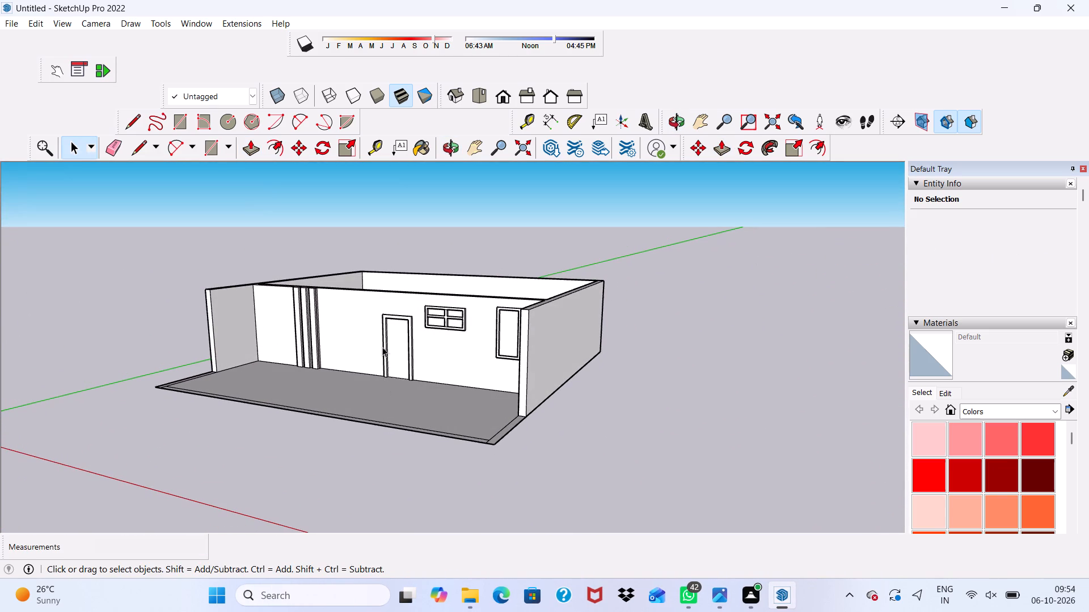
scroll(382, 347, up, 4)
scroll(381, 346, down, 4)
middle_drag(390, 352, 482, 358)
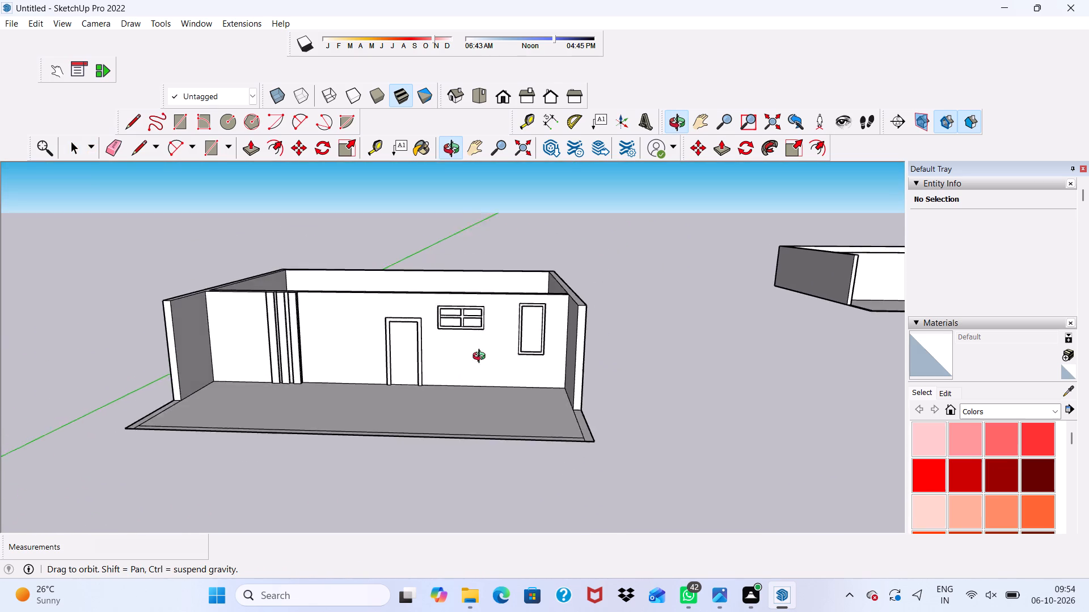
middle_drag(482, 358, 482, 358)
scroll(488, 350, down, 2)
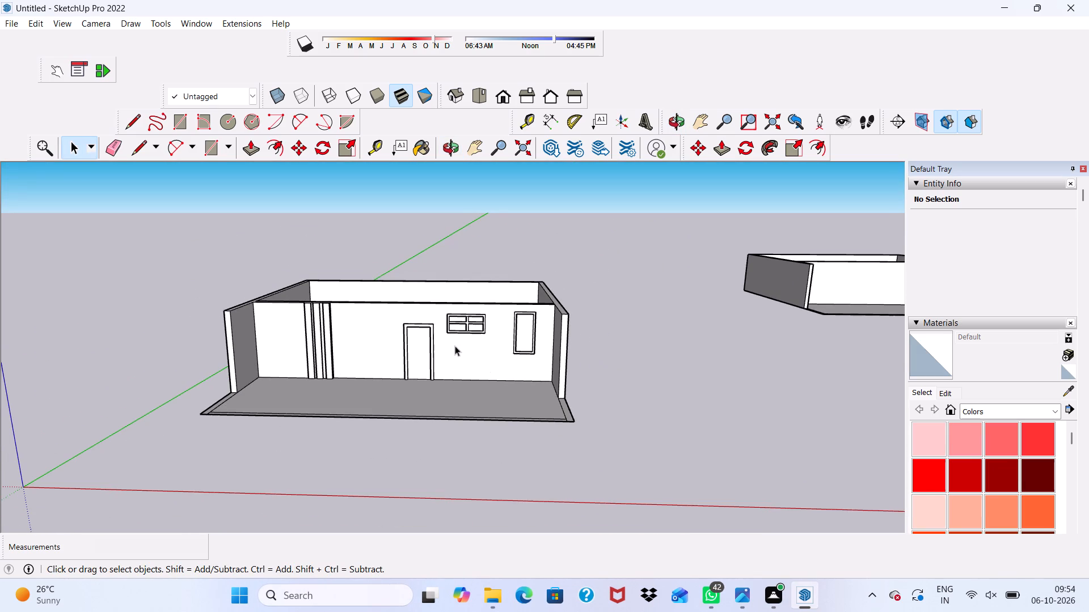
scroll(455, 346, up, 1)
scroll(455, 346, down, 5)
scroll(436, 343, up, 1)
scroll(435, 350, down, 2)
scroll(406, 363, up, 5)
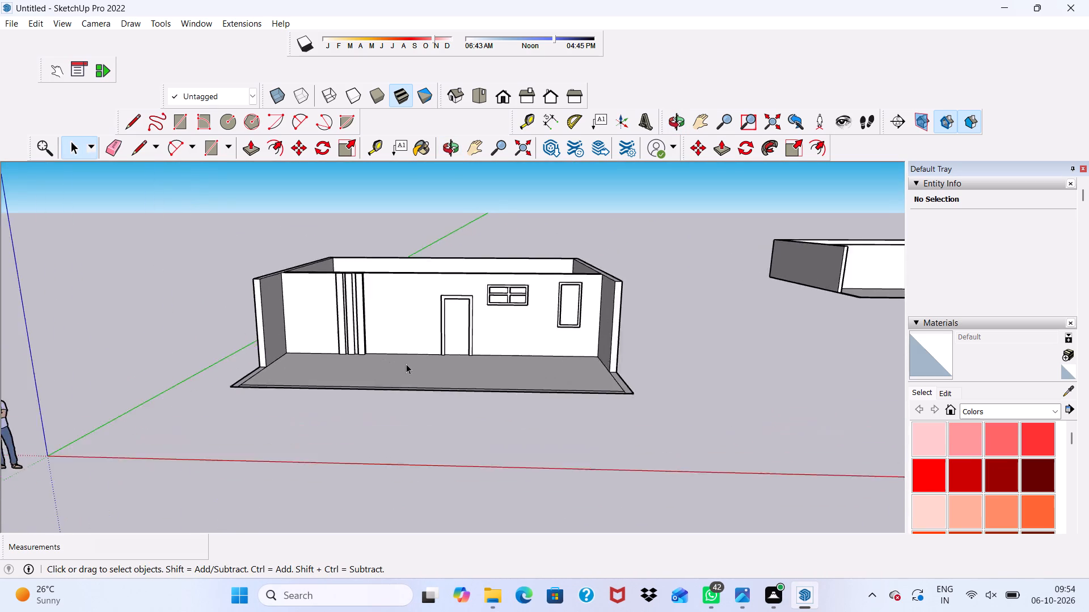
scroll(406, 364, down, 9)
scroll(432, 335, up, 6)
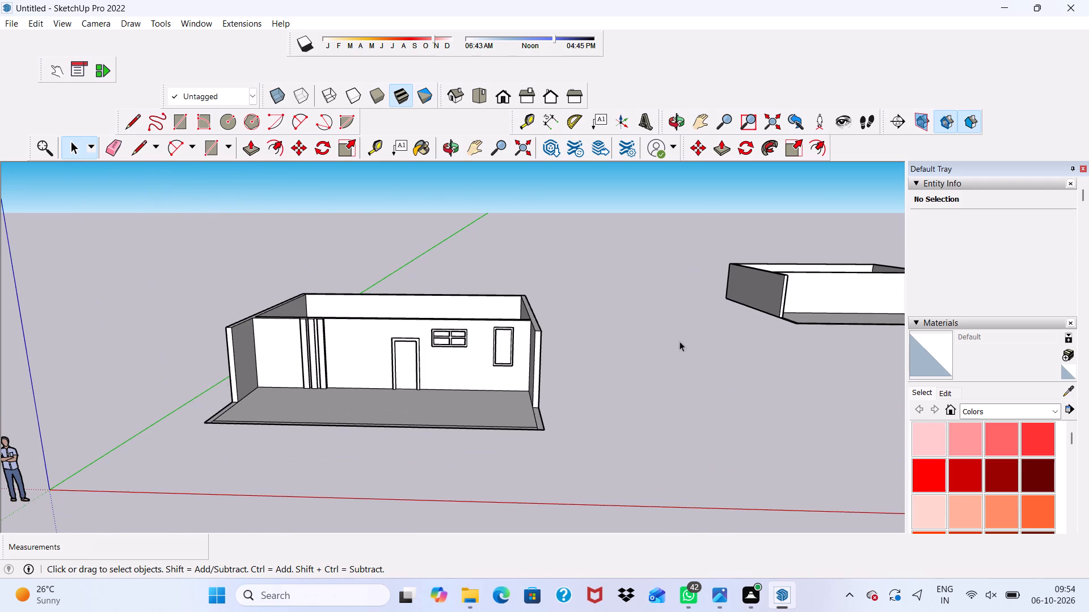
Select all connected geometry of the separate plain storey shell and move it about 109' to behind the detailed storey.
triple_click(786, 309)
double_click(787, 308)
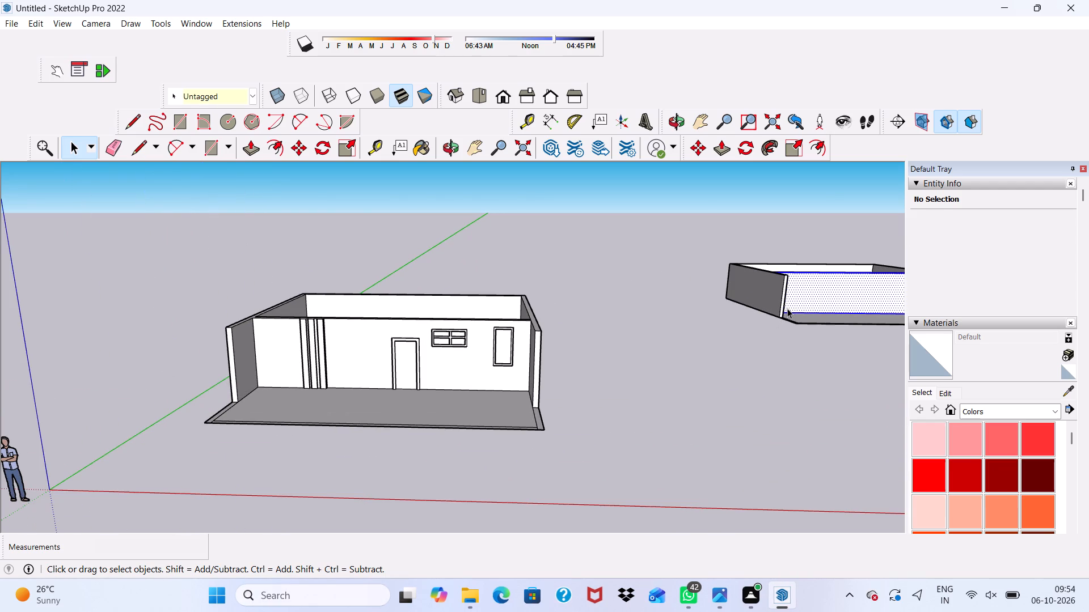
click(301, 155)
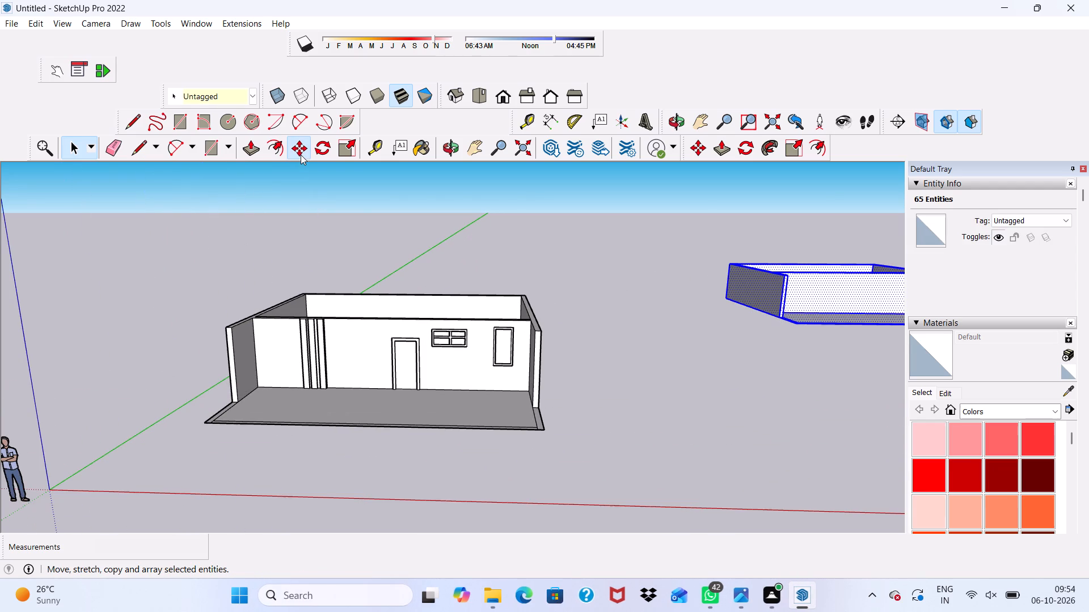
click(798, 322)
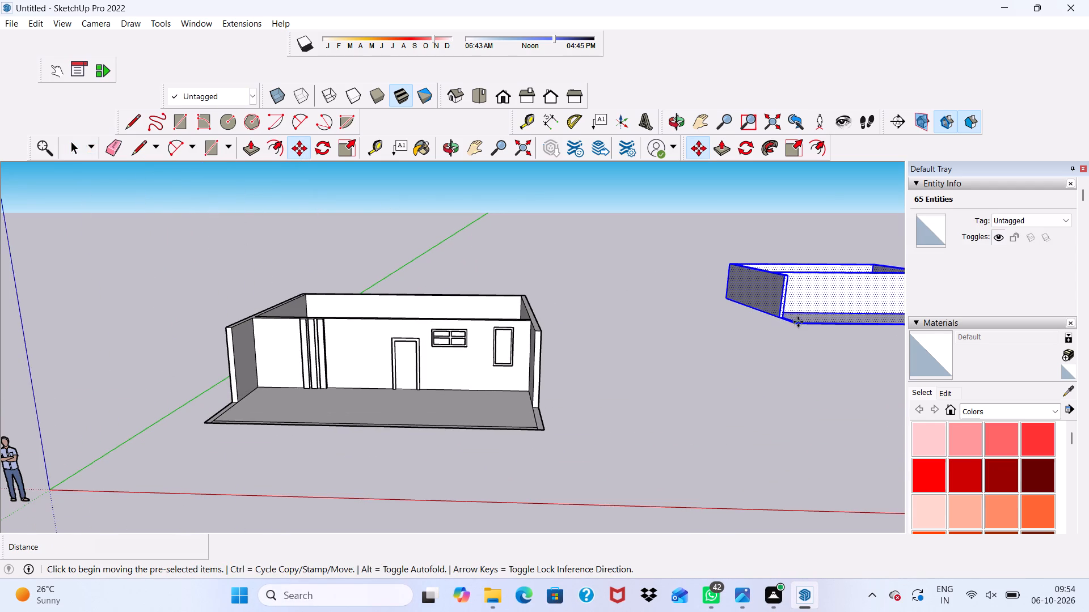
scroll(285, 277, up, 3)
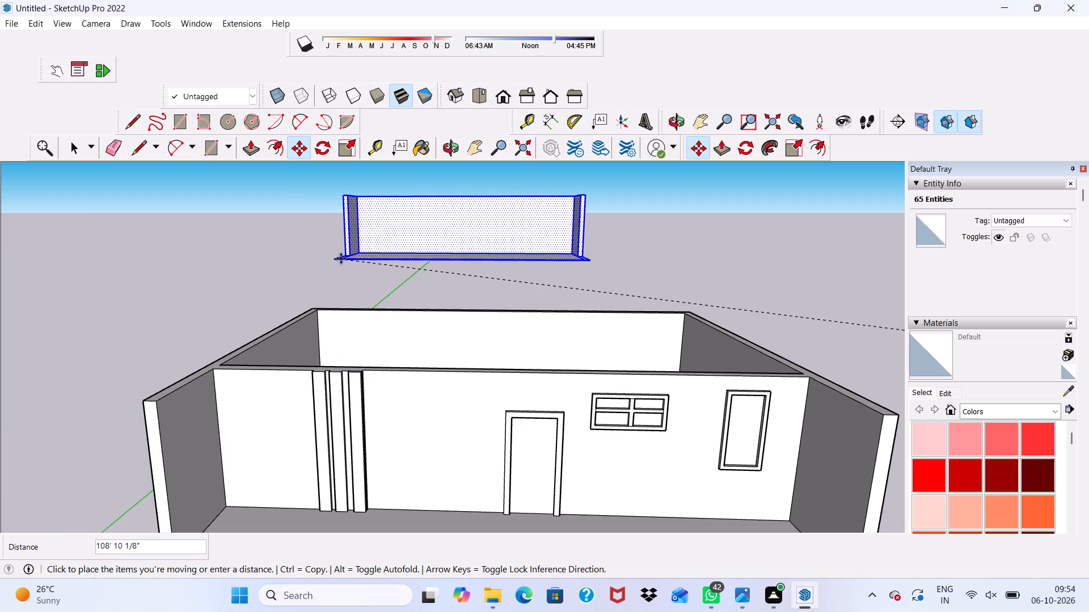
click(341, 261)
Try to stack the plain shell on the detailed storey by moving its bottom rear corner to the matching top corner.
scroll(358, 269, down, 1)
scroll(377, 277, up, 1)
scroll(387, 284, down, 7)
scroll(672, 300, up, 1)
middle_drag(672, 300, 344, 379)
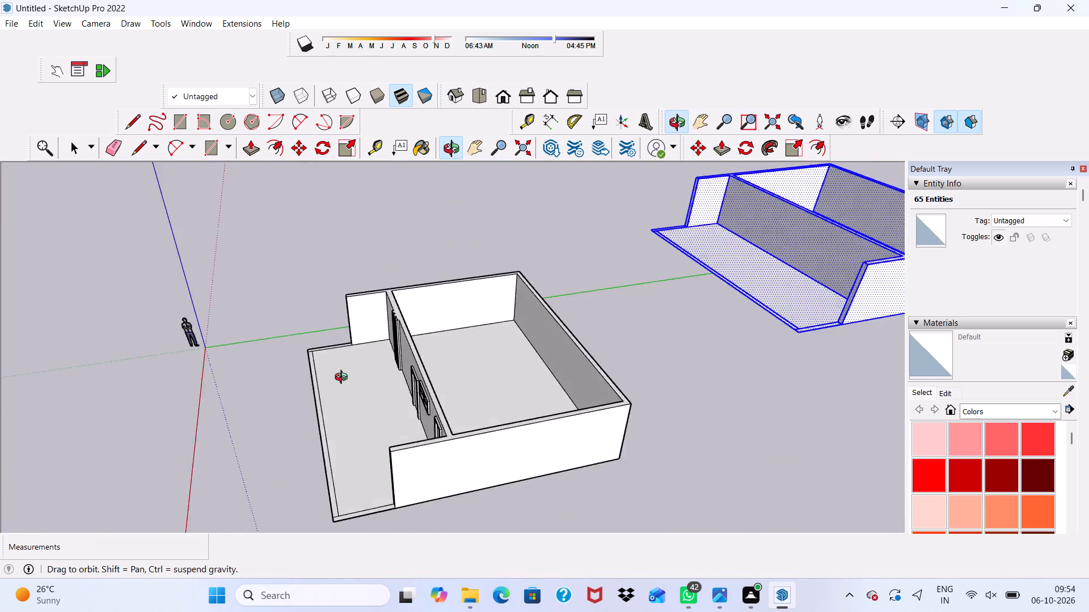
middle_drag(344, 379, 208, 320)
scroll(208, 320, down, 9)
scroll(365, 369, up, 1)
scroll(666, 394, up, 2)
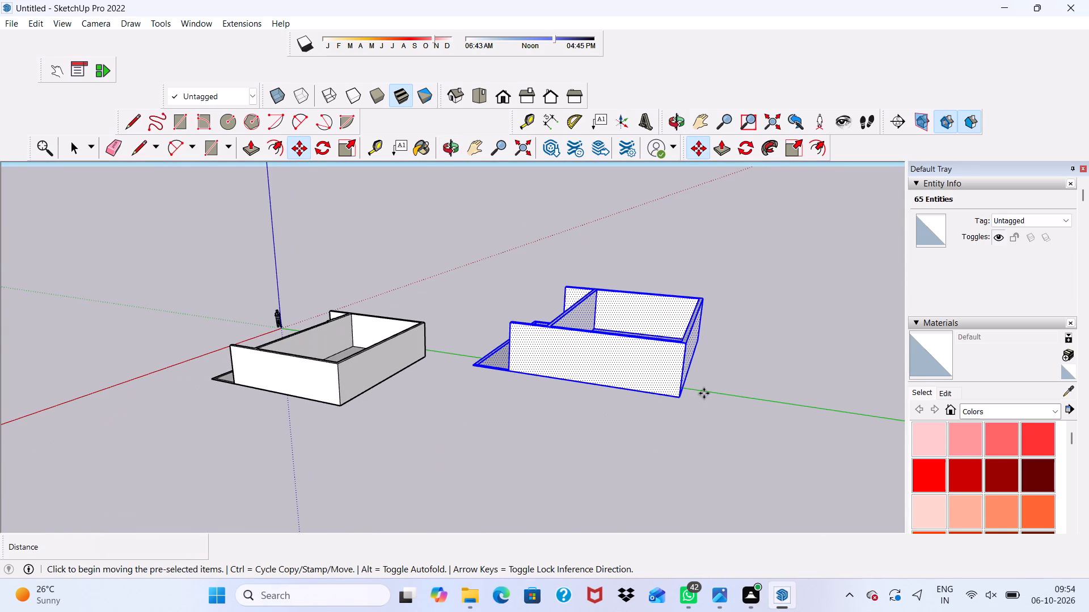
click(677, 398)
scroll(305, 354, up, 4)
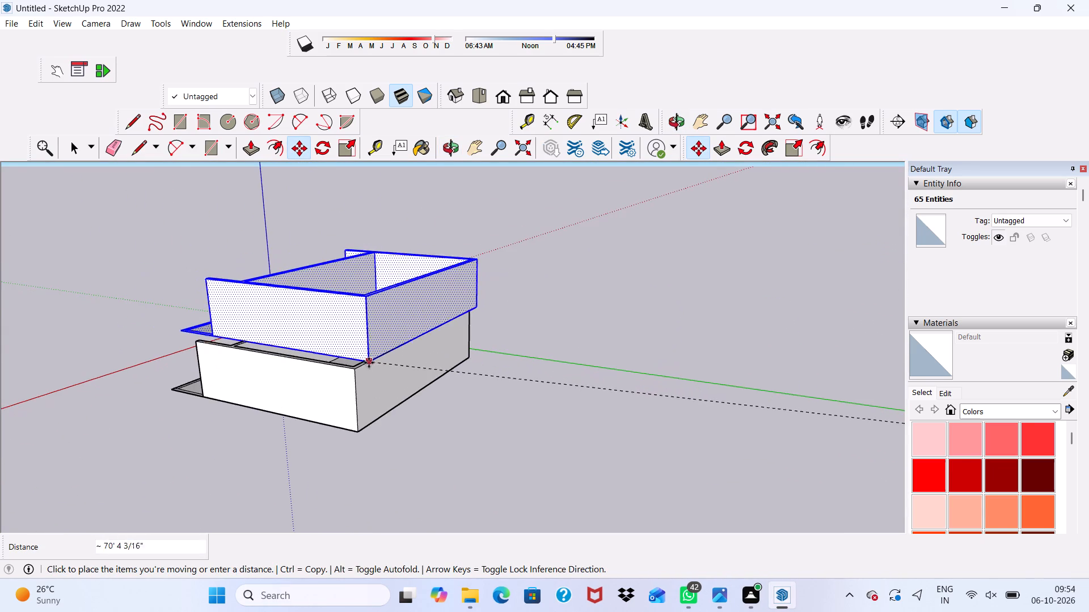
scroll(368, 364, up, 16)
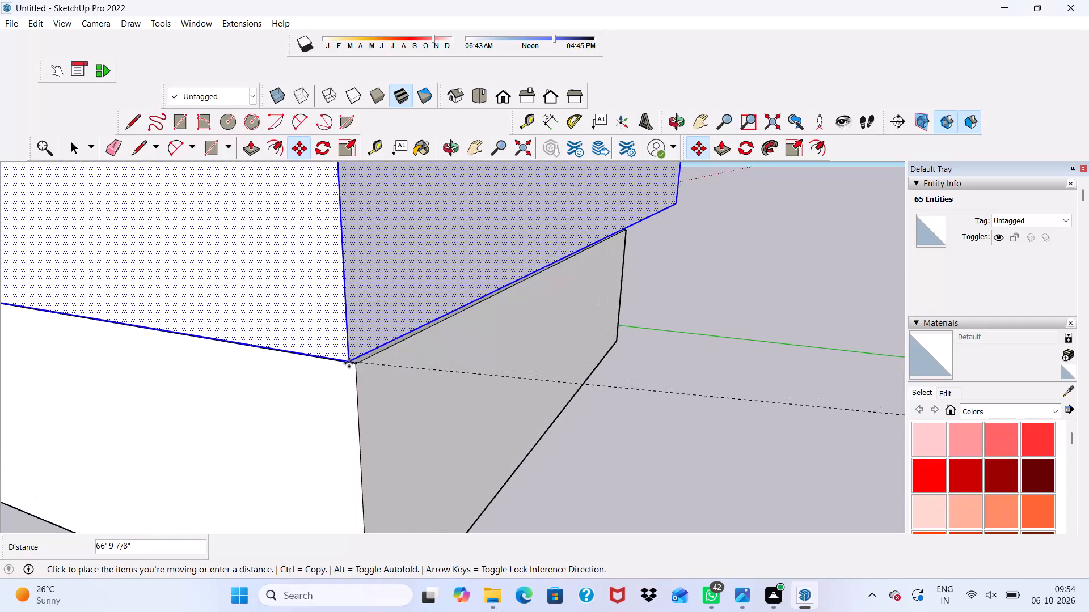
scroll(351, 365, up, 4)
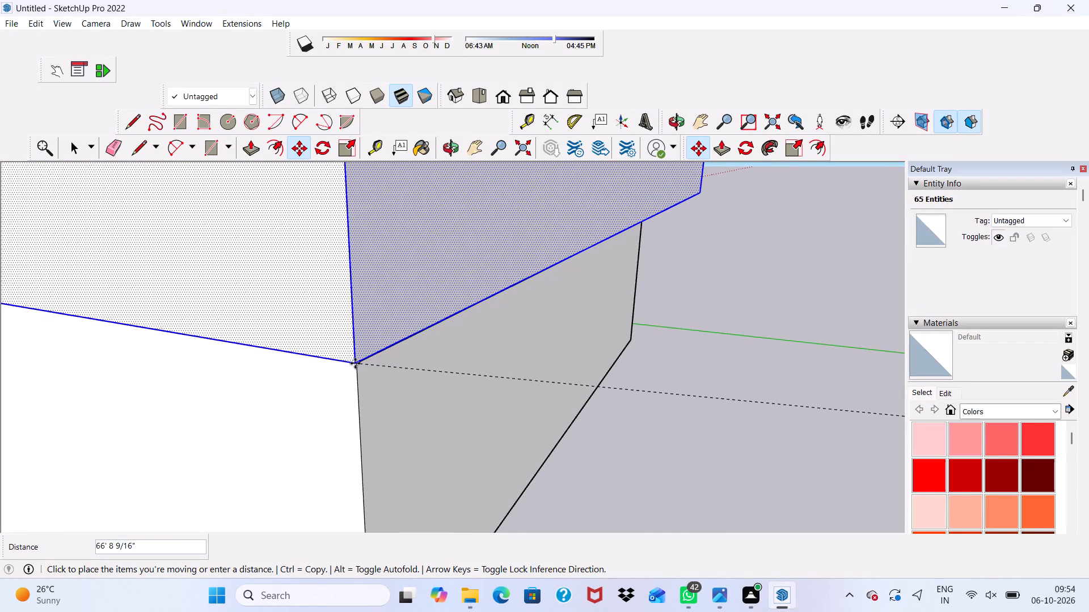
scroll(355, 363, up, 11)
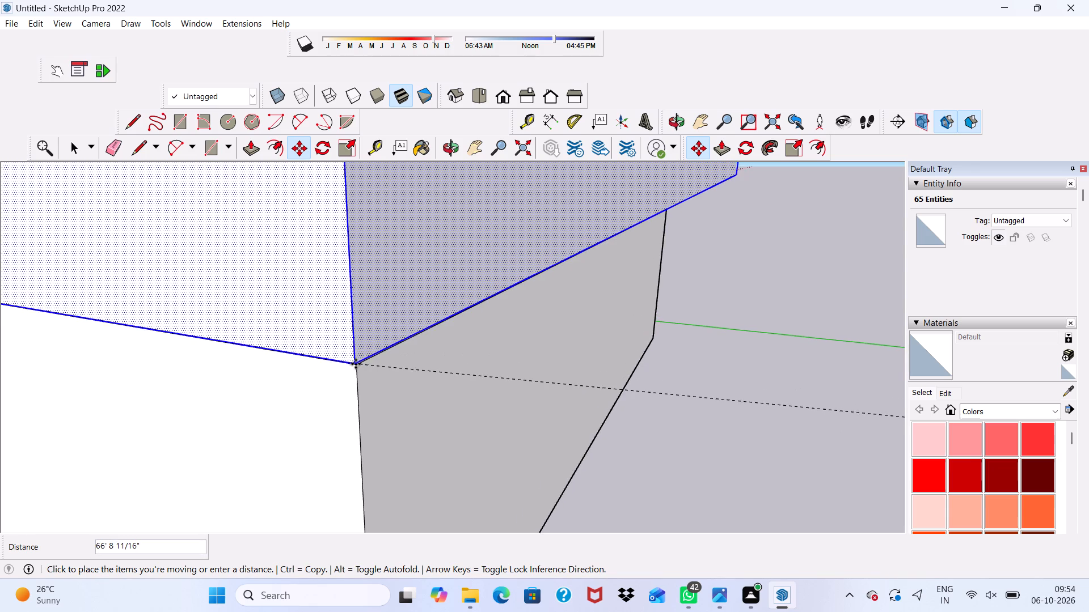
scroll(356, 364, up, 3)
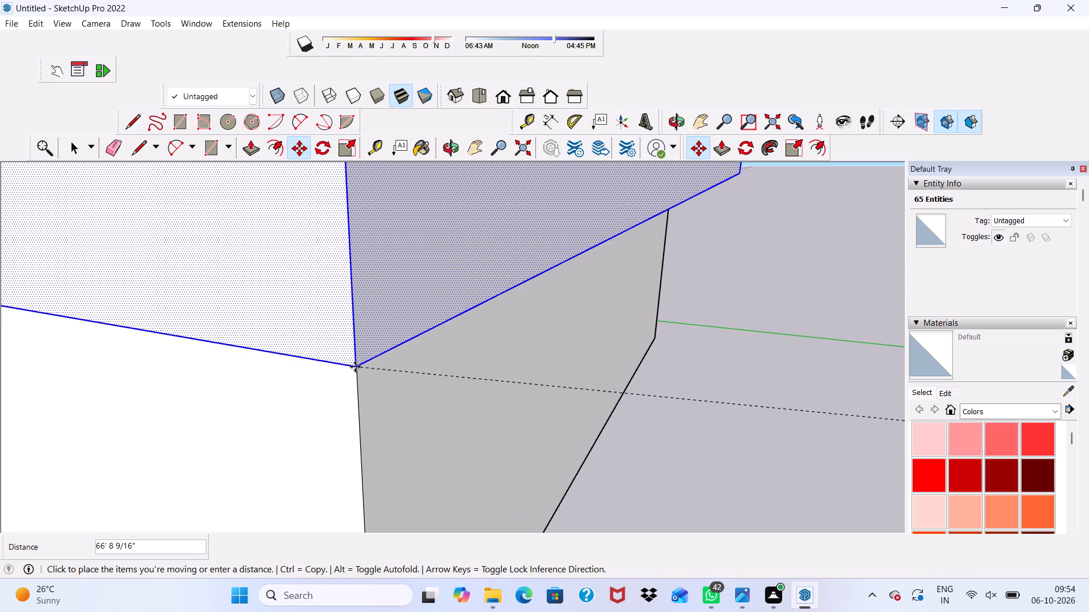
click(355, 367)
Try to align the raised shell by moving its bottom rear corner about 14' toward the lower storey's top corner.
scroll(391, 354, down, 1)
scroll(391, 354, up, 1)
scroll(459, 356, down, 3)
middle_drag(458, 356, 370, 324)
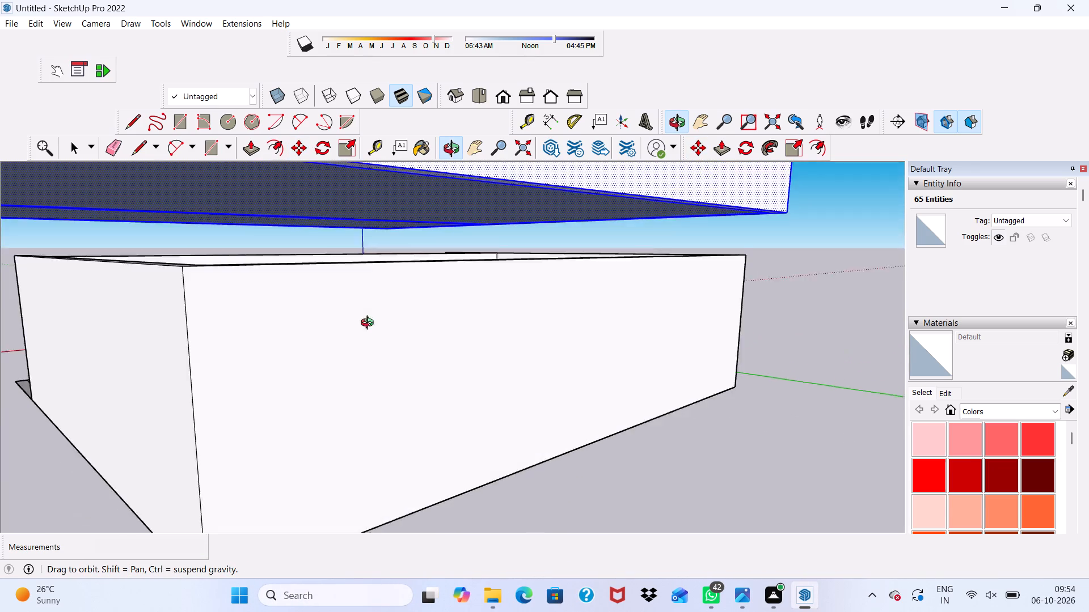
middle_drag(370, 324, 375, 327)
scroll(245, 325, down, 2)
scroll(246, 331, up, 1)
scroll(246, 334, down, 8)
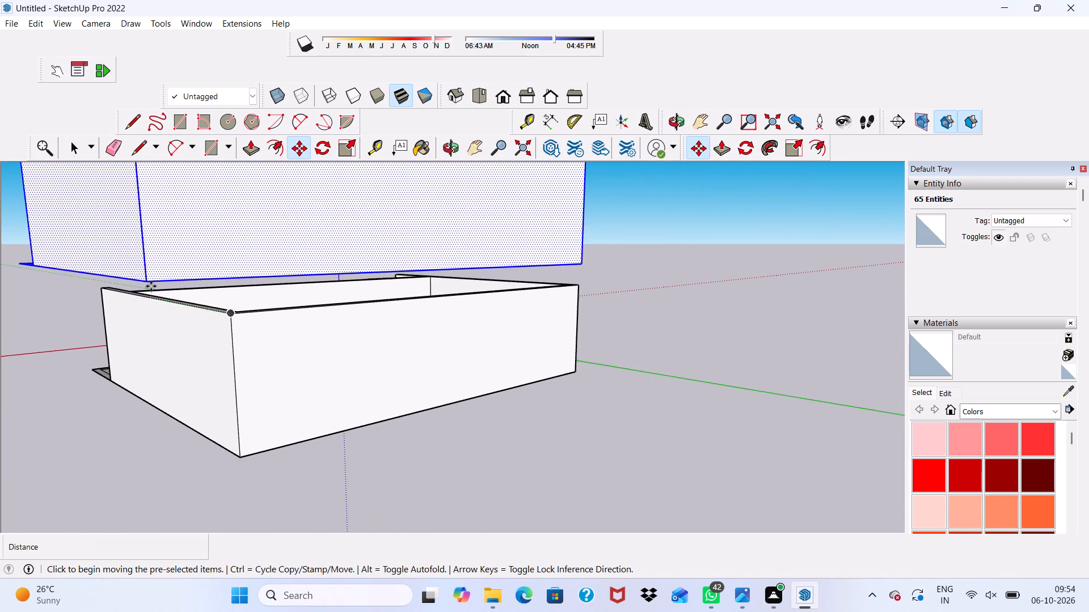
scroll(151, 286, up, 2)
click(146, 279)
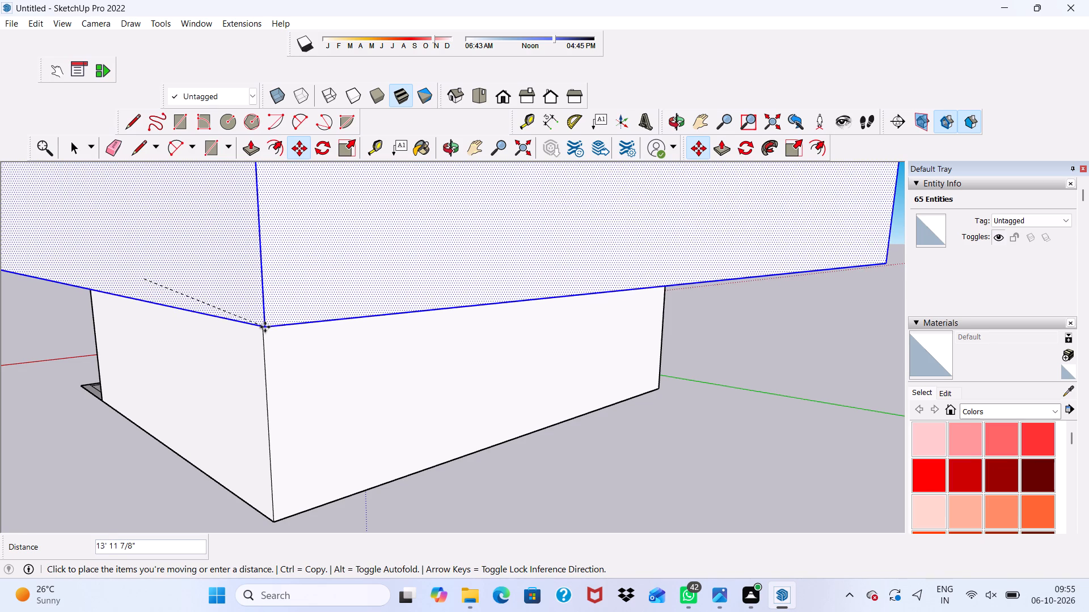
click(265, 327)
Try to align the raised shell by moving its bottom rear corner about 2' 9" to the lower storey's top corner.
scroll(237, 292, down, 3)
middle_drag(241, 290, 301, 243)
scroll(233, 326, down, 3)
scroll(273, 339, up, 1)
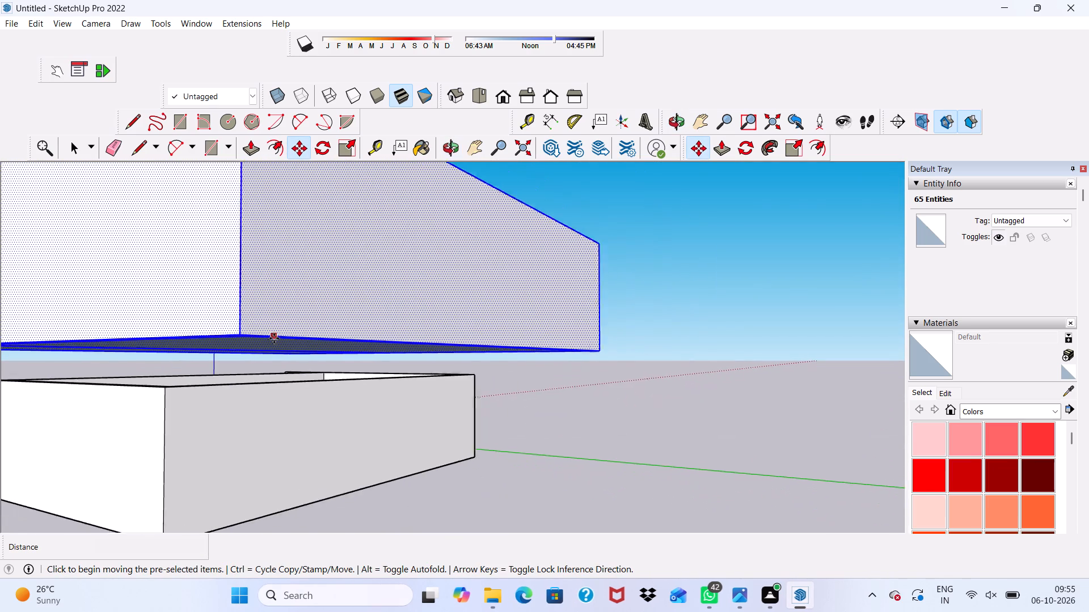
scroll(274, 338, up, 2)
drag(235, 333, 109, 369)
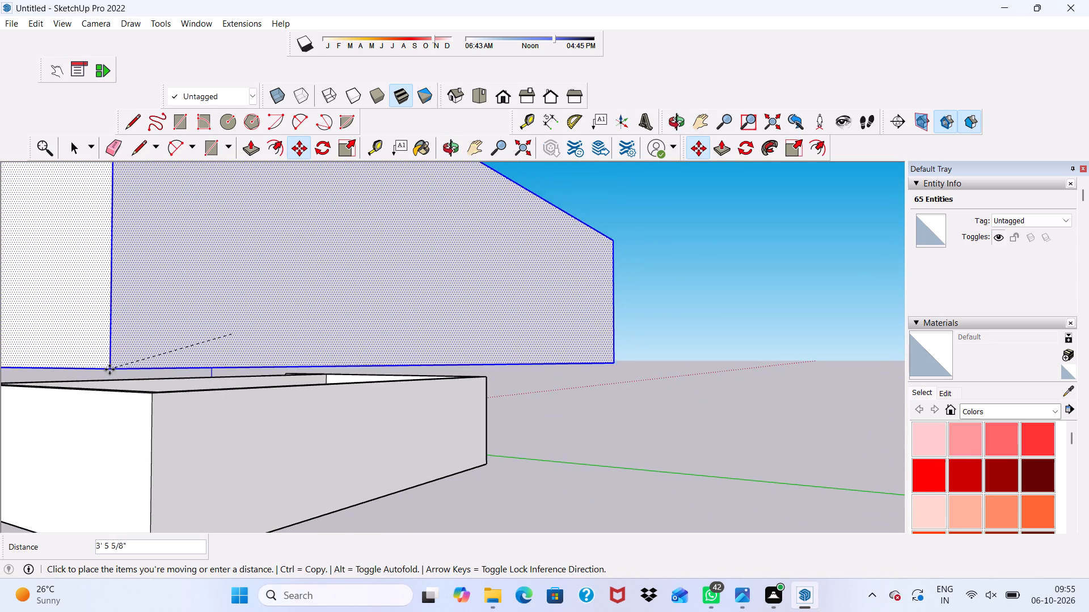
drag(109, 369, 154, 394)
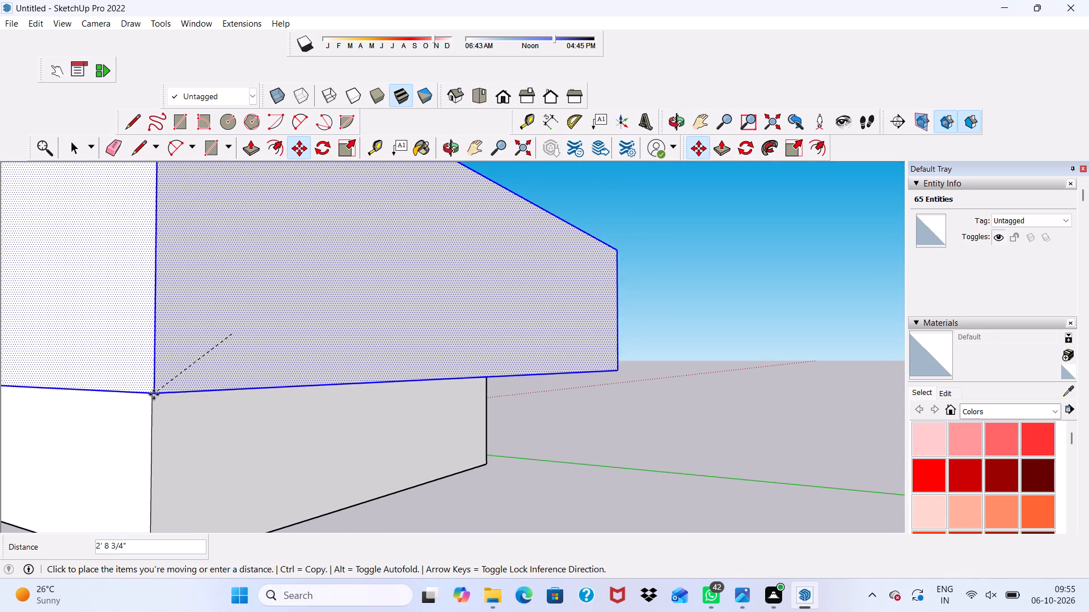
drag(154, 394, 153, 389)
Move the raised shell by its bottom rear corner about 21' 6" onto the lower storey's matching top corner, and clear the selection.
scroll(157, 386, up, 5)
scroll(191, 339, down, 1)
scroll(191, 339, up, 2)
scroll(191, 339, down, 2)
middle_drag(226, 351, 373, 275)
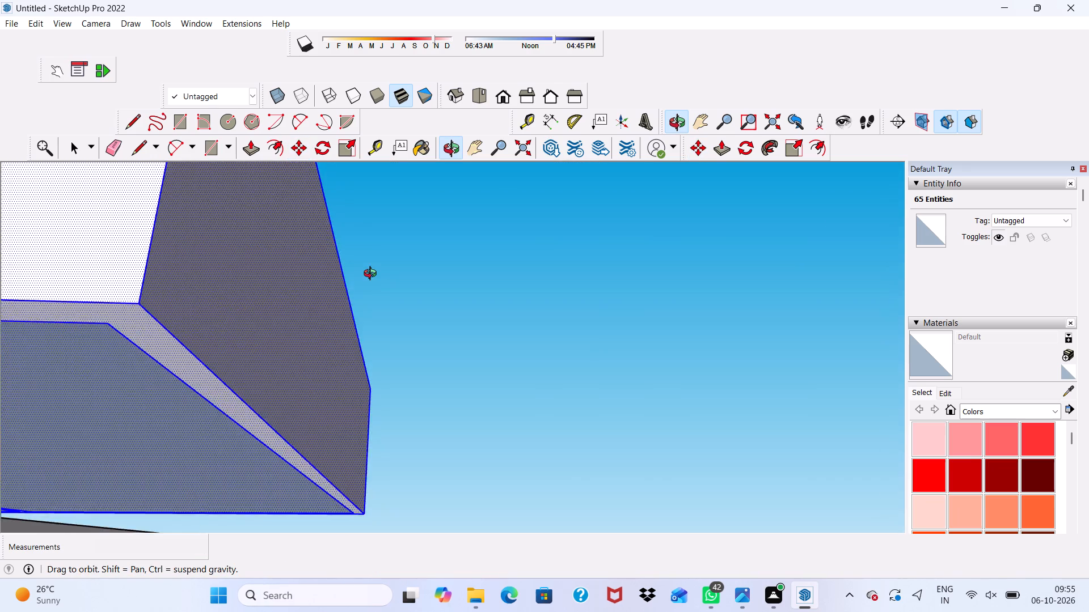
middle_drag(373, 275, 0, 368)
scroll(207, 350, down, 15)
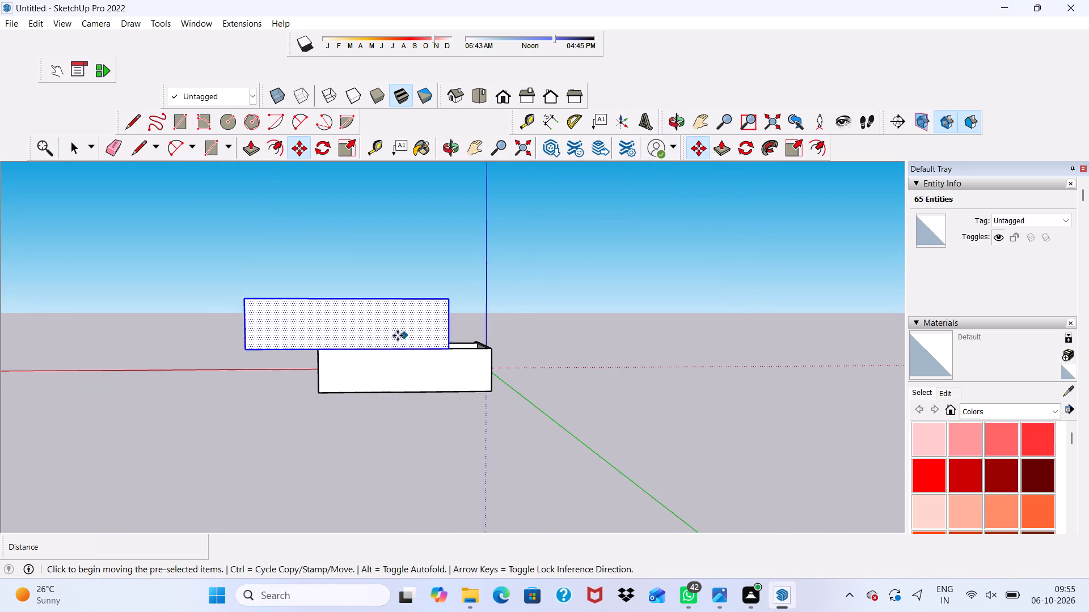
scroll(297, 346, up, 5)
drag(222, 347, 229, 346)
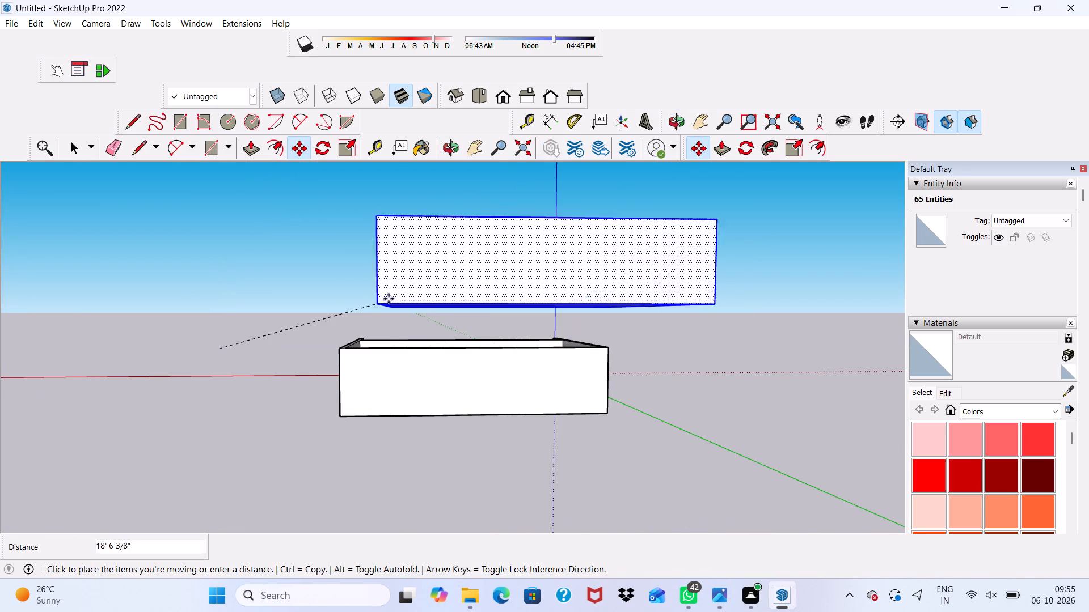
scroll(361, 341, up, 13)
scroll(347, 346, down, 1)
scroll(347, 346, up, 3)
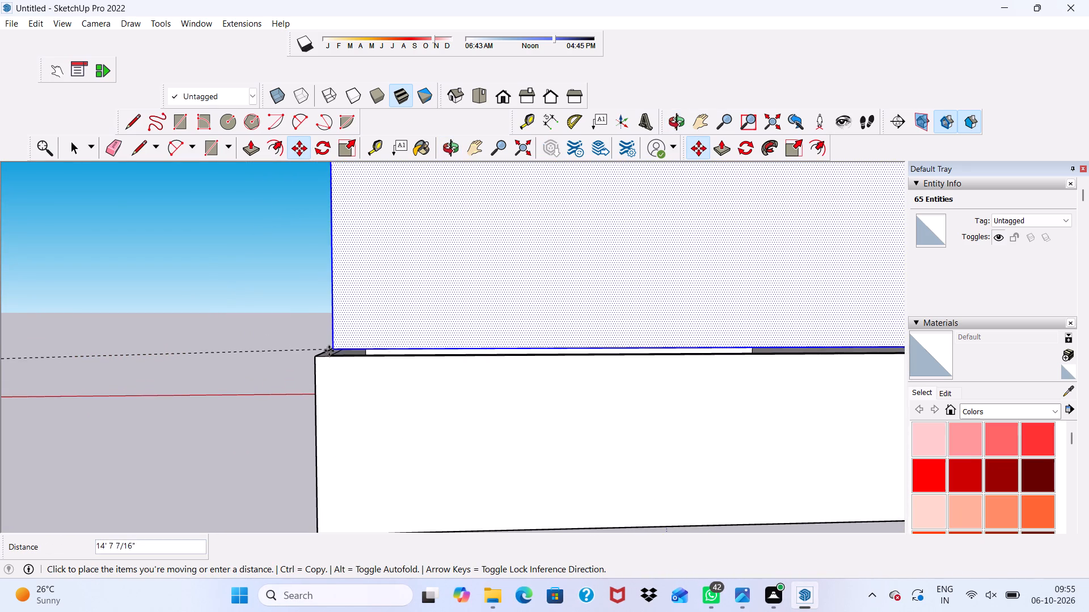
scroll(318, 355, up, 18)
scroll(314, 351, up, 9)
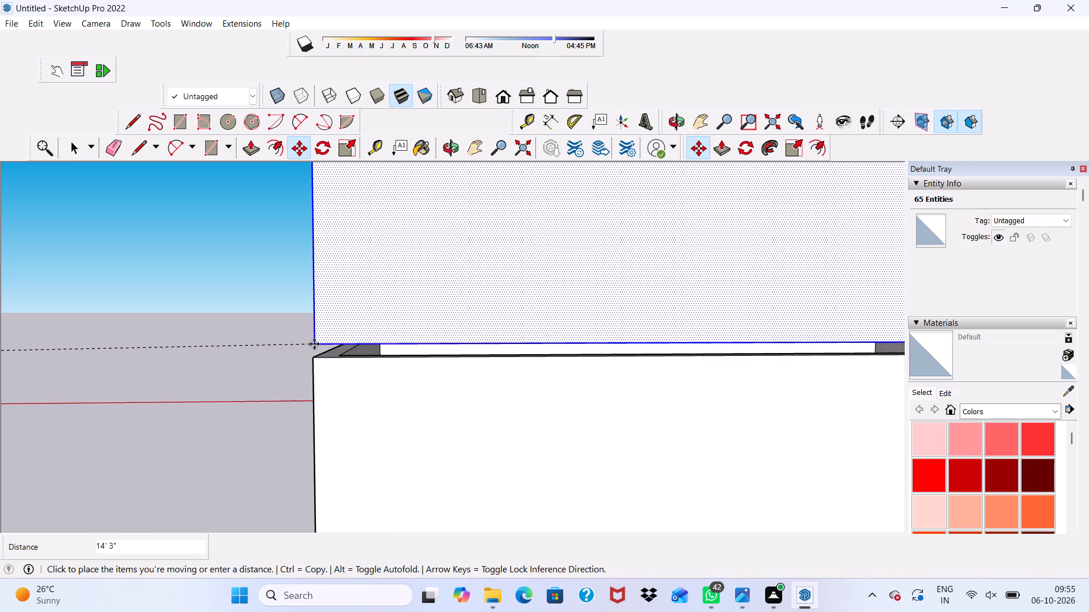
scroll(314, 344, up, 6)
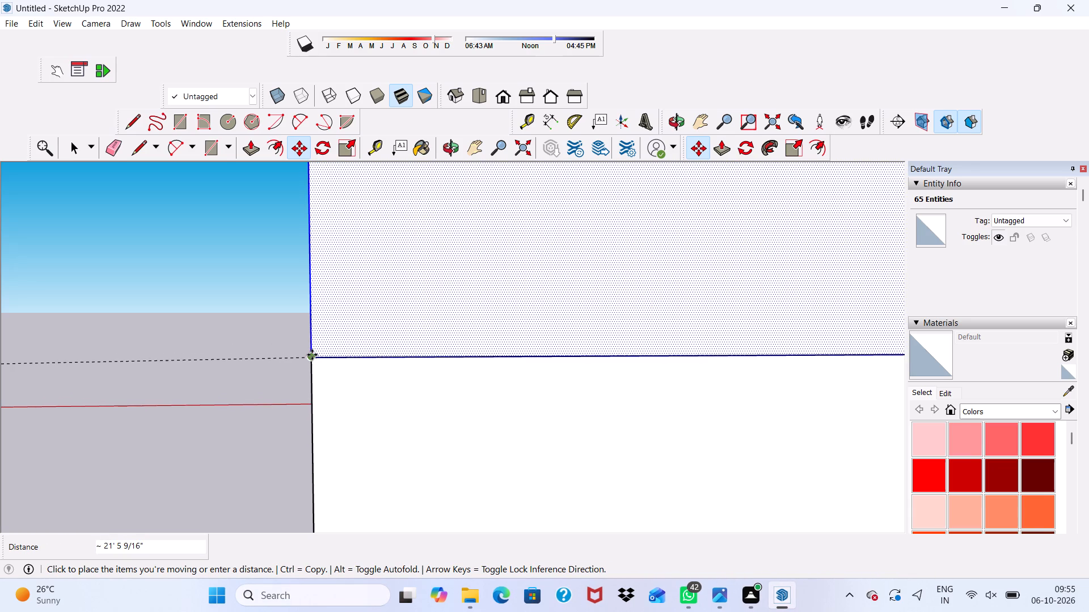
click(312, 355)
scroll(902, 0, down, 3)
scroll(866, 3, up, 1)
scroll(866, 3, down, 1)
middle_drag(889, 2, 1088, 0)
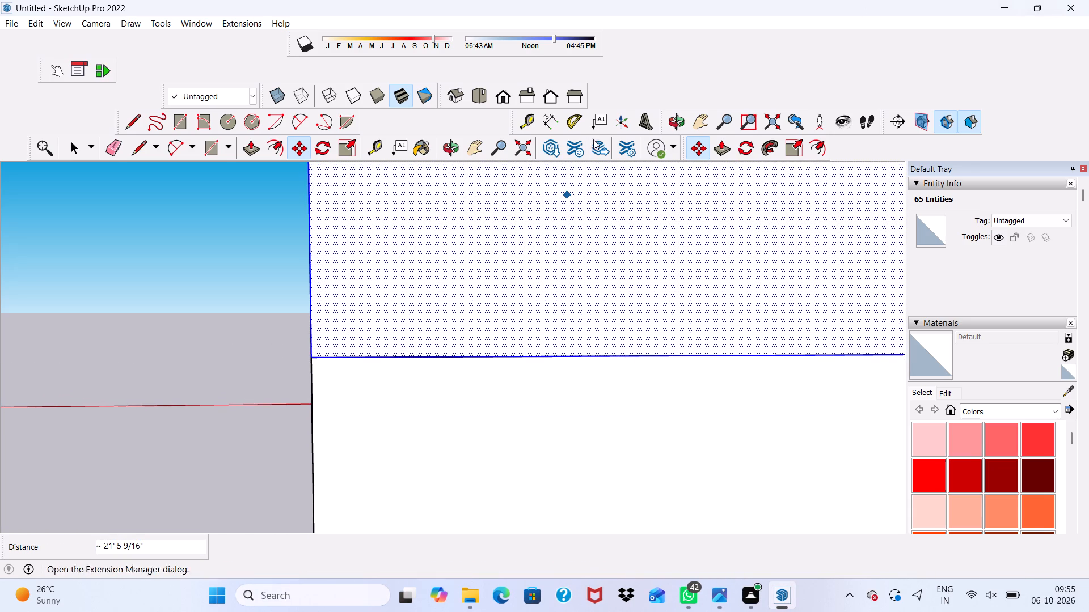
scroll(570, 141, down, 12)
scroll(240, 253, down, 1)
middle_drag(240, 253, 425, 215)
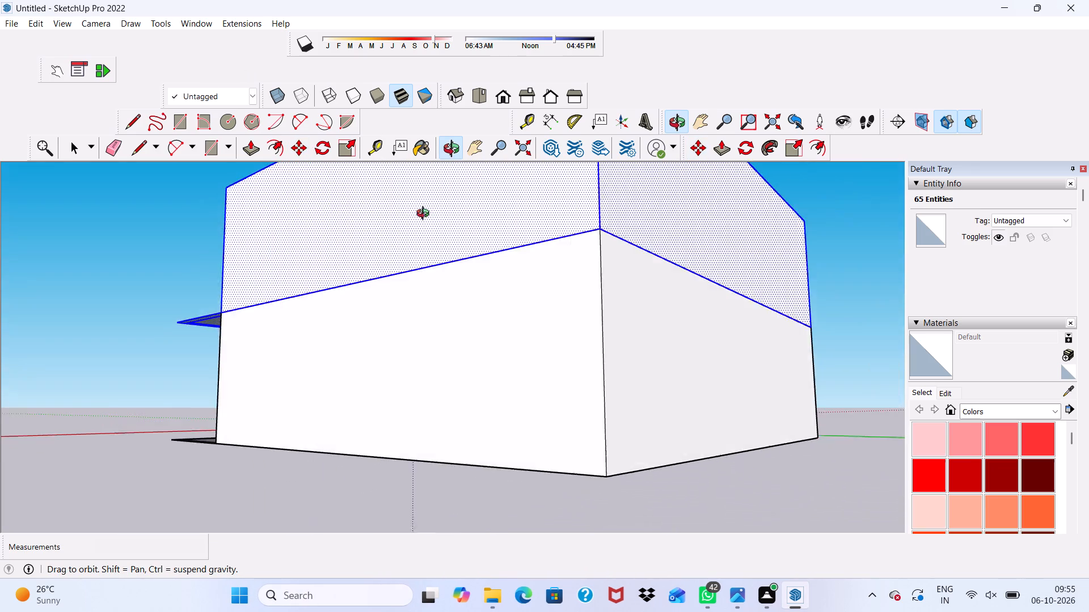
middle_drag(425, 215, 797, 223)
middle_click(795, 224)
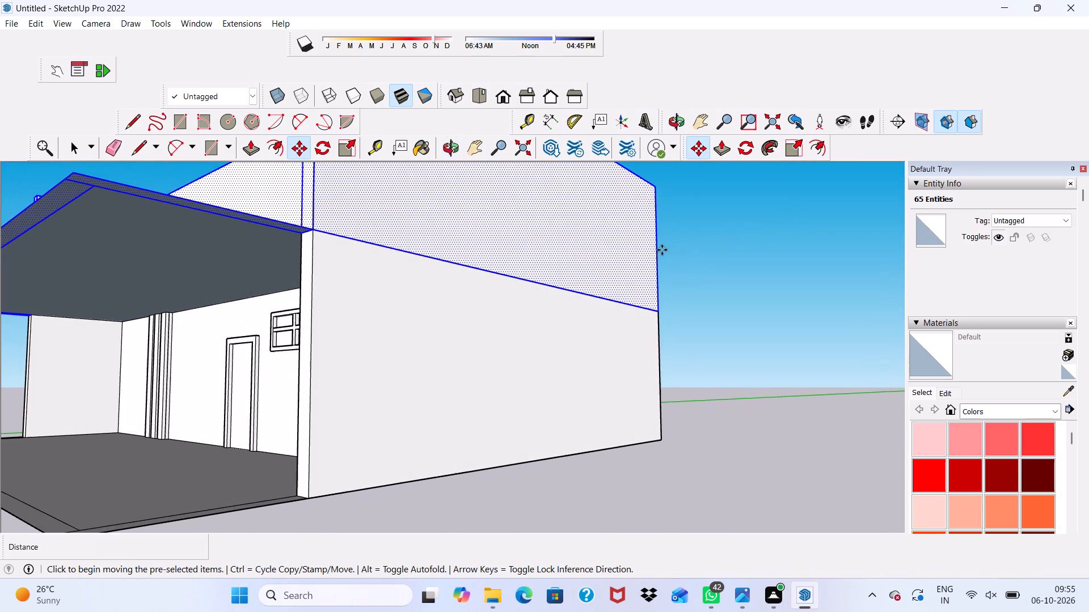
click(699, 260)
key(space)
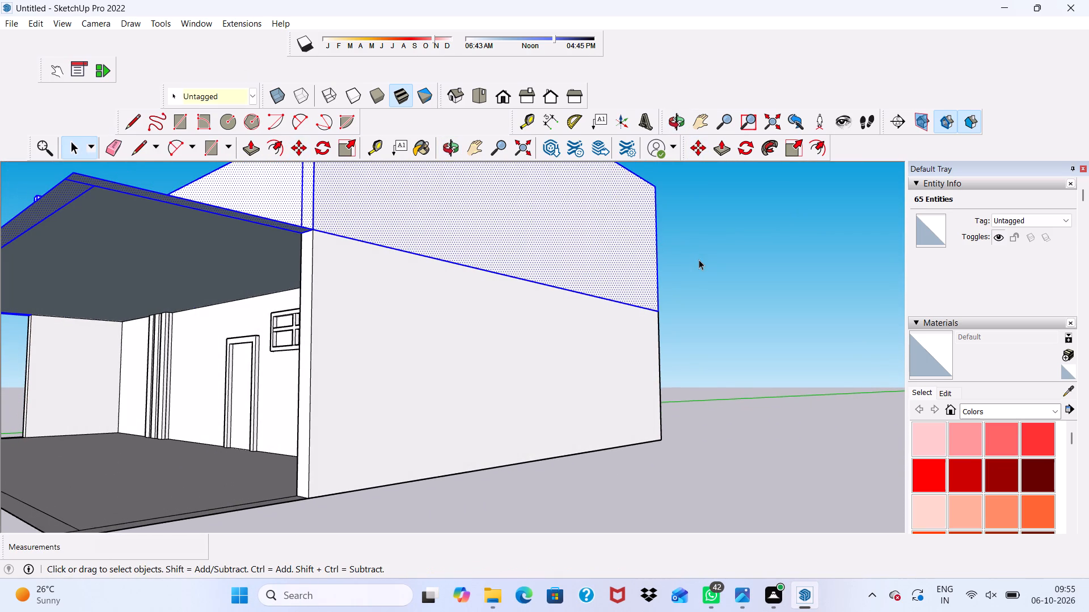
click(691, 244)
Examine the stacked storeys and the slab between them from the front, above and below.
middle_drag(316, 214, 319, 326)
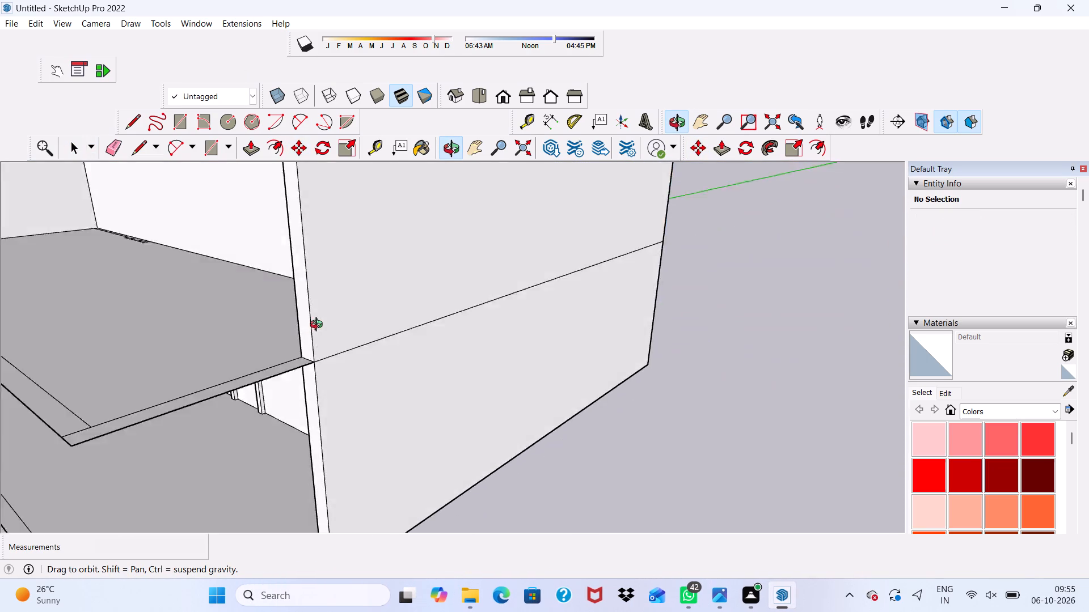
middle_drag(319, 326, 584, 267)
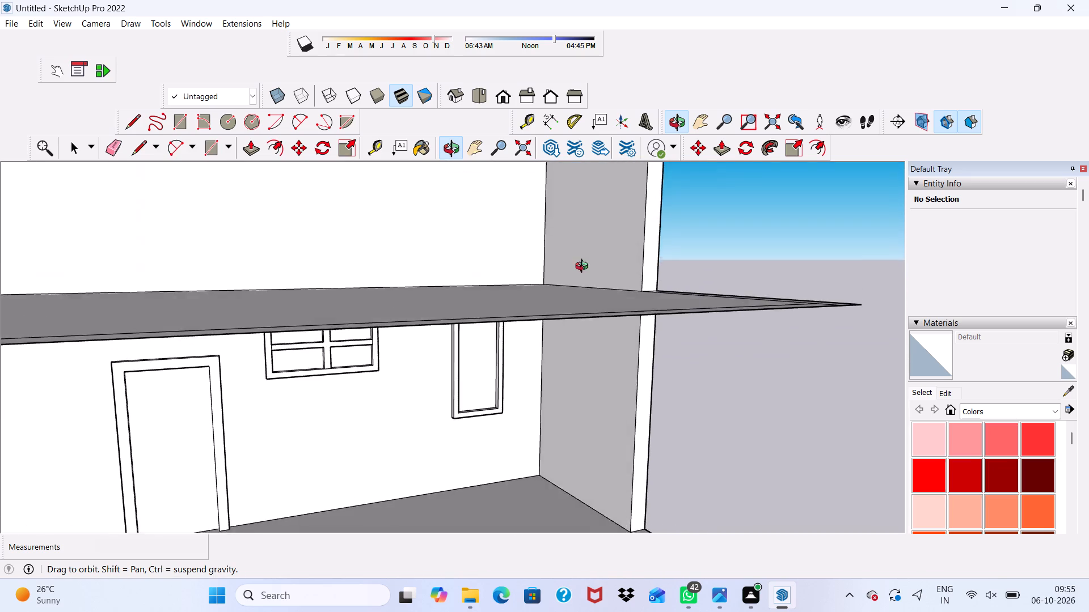
middle_drag(584, 267, 564, 280)
middle_drag(537, 290, 526, 294)
scroll(466, 296, down, 8)
middle_drag(521, 303, 469, 216)
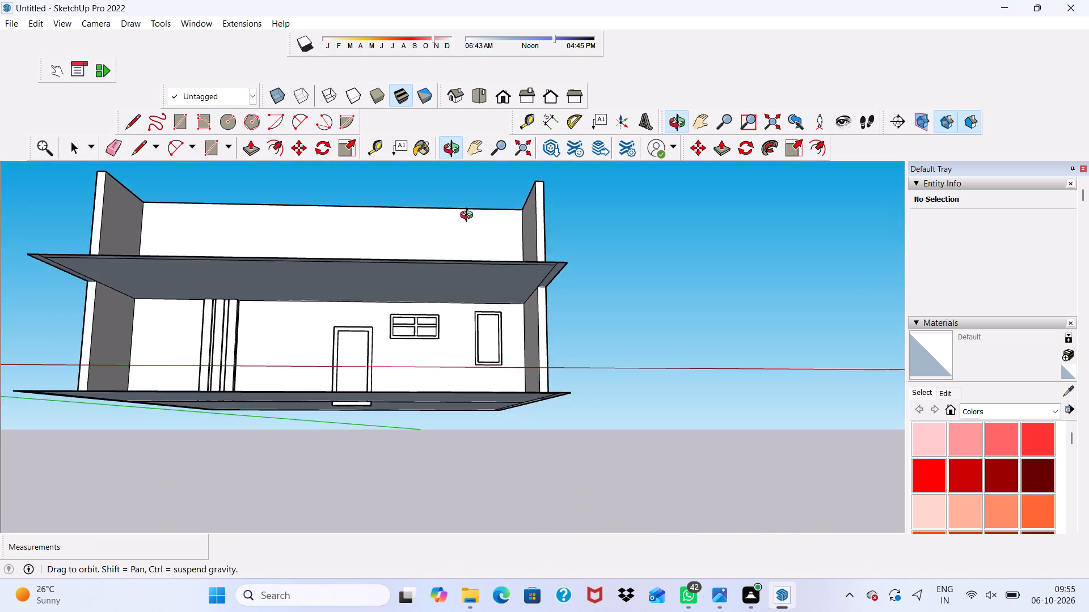
middle_drag(469, 216, 513, 221)
scroll(201, 352, up, 3)
scroll(282, 274, up, 8)
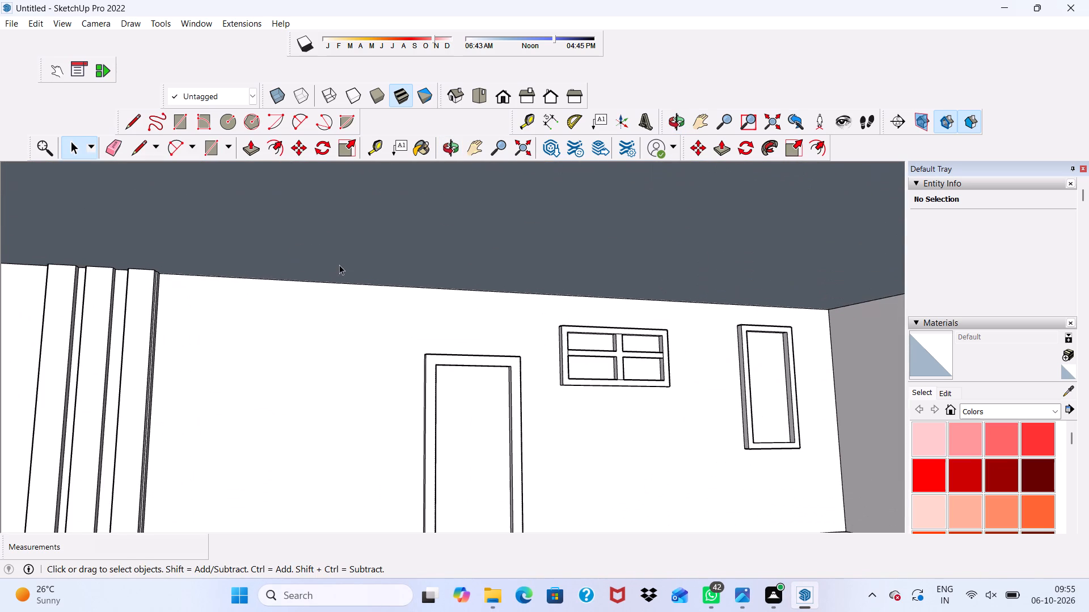
middle_drag(339, 265, 304, 364)
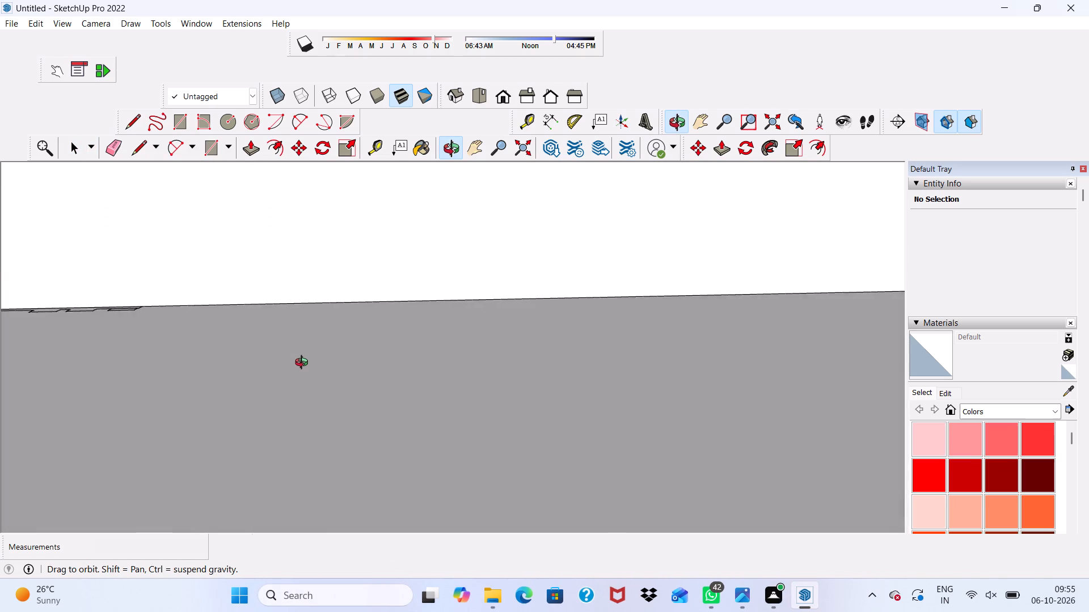
middle_drag(304, 364, 285, 261)
middle_drag(280, 259, 272, 256)
scroll(270, 256, up, 3)
scroll(270, 255, down, 7)
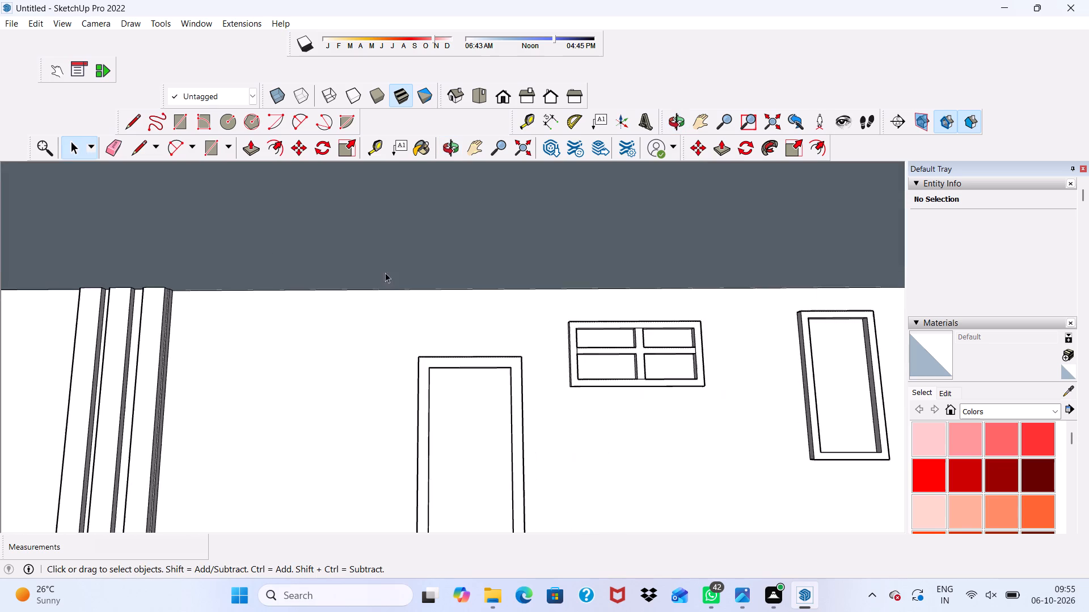
scroll(375, 263, up, 1)
scroll(374, 263, down, 5)
scroll(413, 273, up, 1)
scroll(413, 273, down, 3)
Push/Pull the upper storey's inner floor face upward by 2".
middle_drag(420, 290, 354, 397)
scroll(336, 301, up, 3)
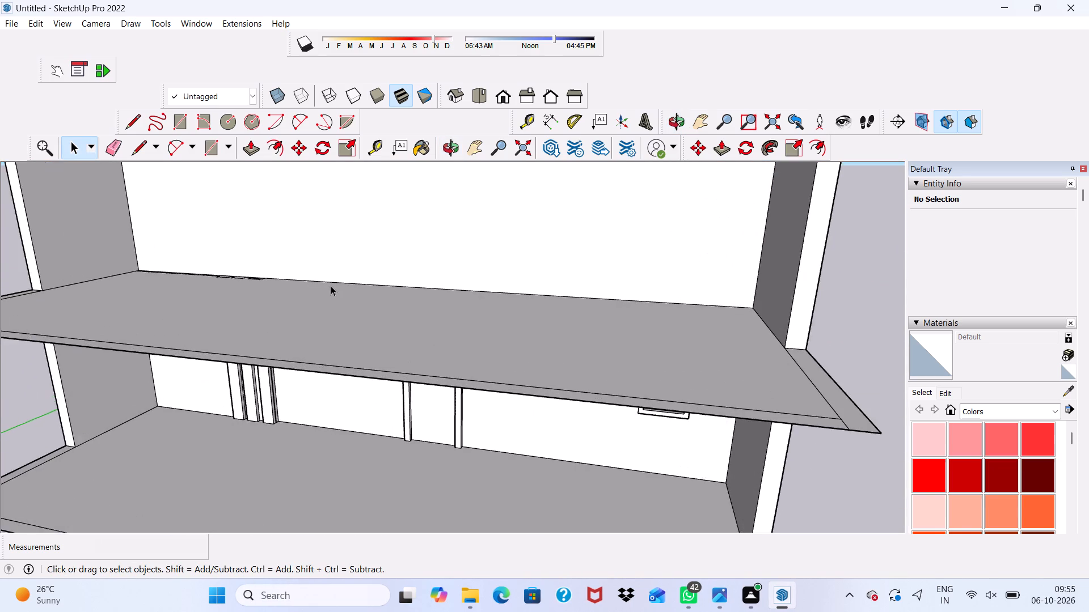
click(320, 292)
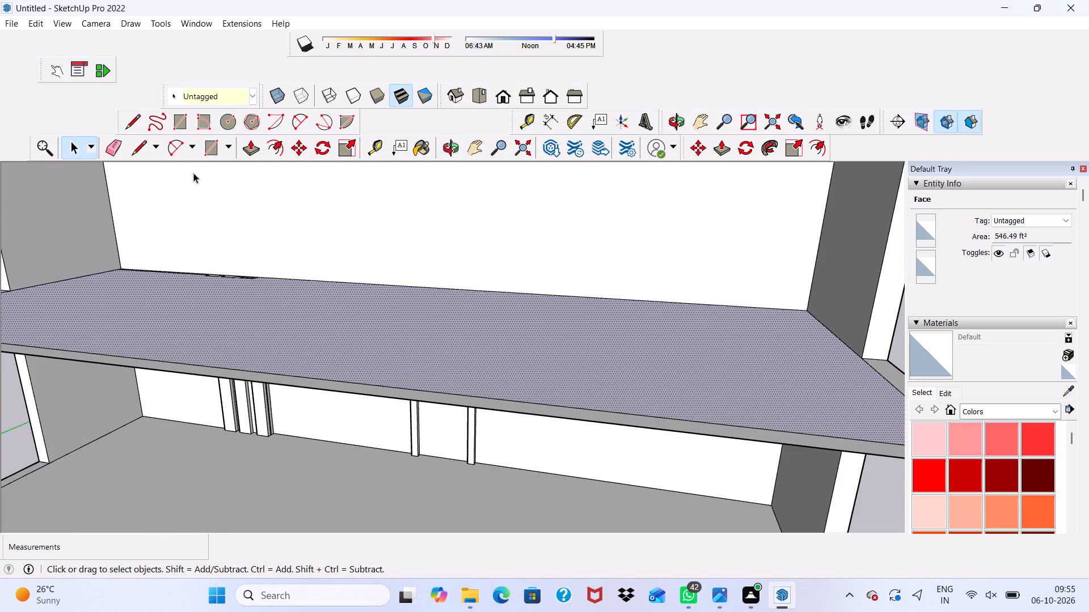
click(253, 141)
scroll(309, 283, up, 2)
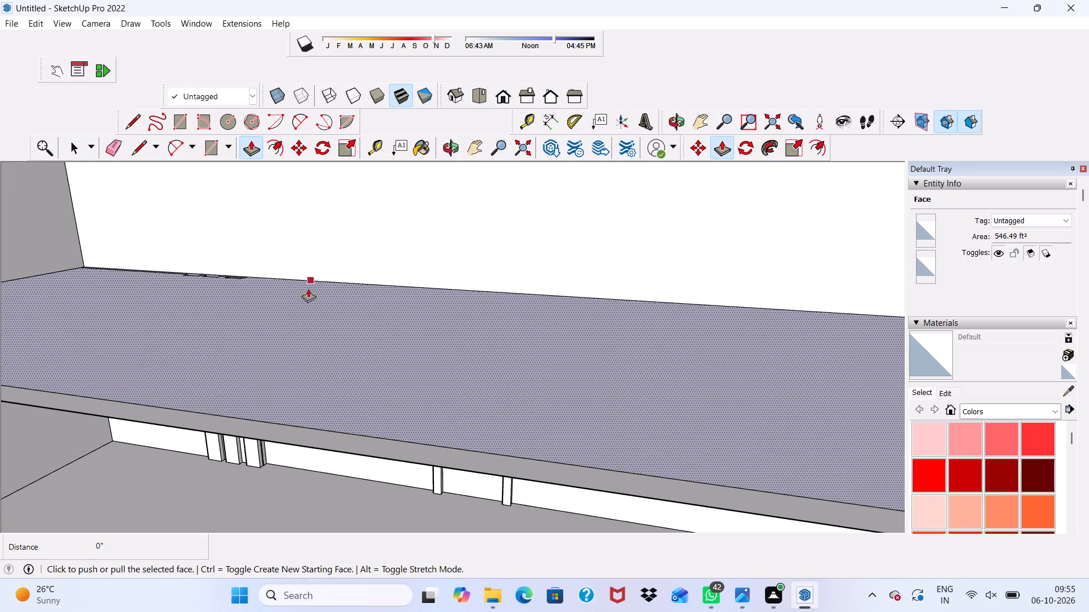
click(303, 312)
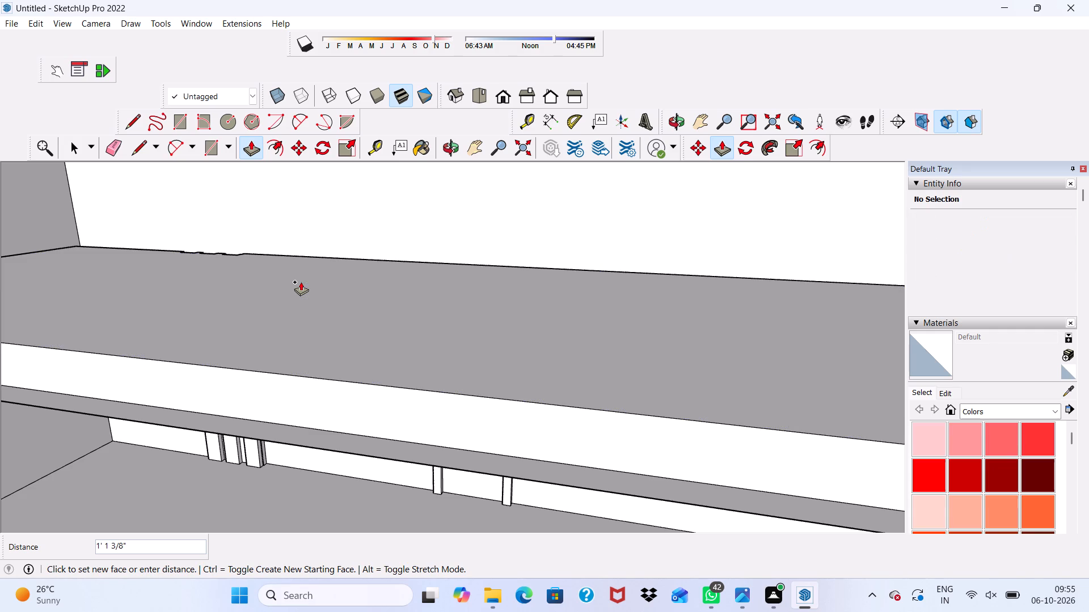
key(2)
key(shift+quotedbl)
key(Return)
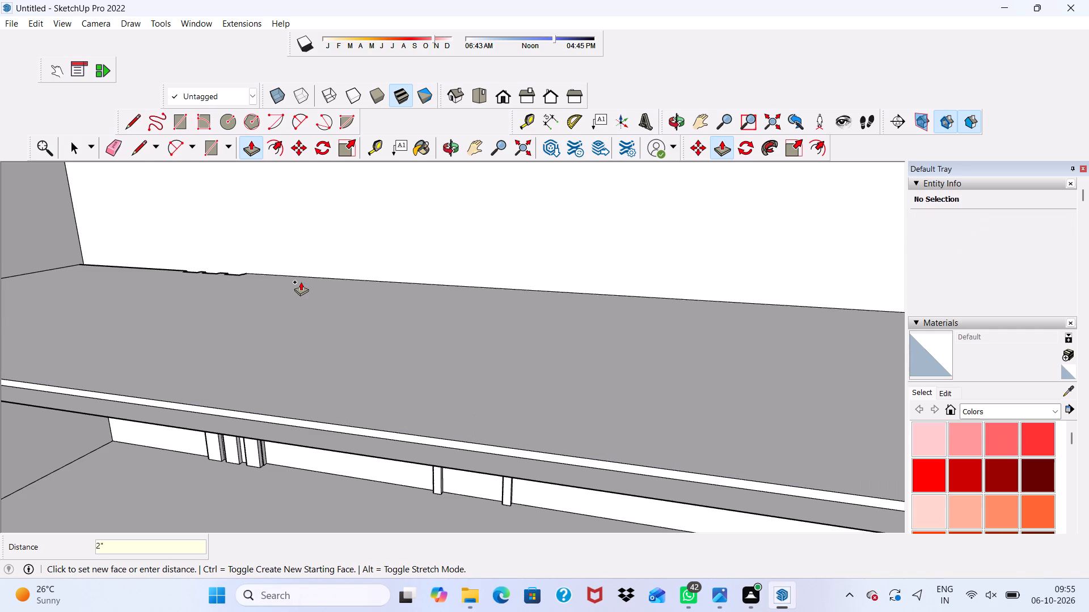
Examine the thickened upper floor's edges and the slab's underside from several angles.
scroll(223, 336, down, 10)
scroll(491, 350, up, 1)
scroll(495, 356, down, 7)
middle_drag(564, 338, 713, 358)
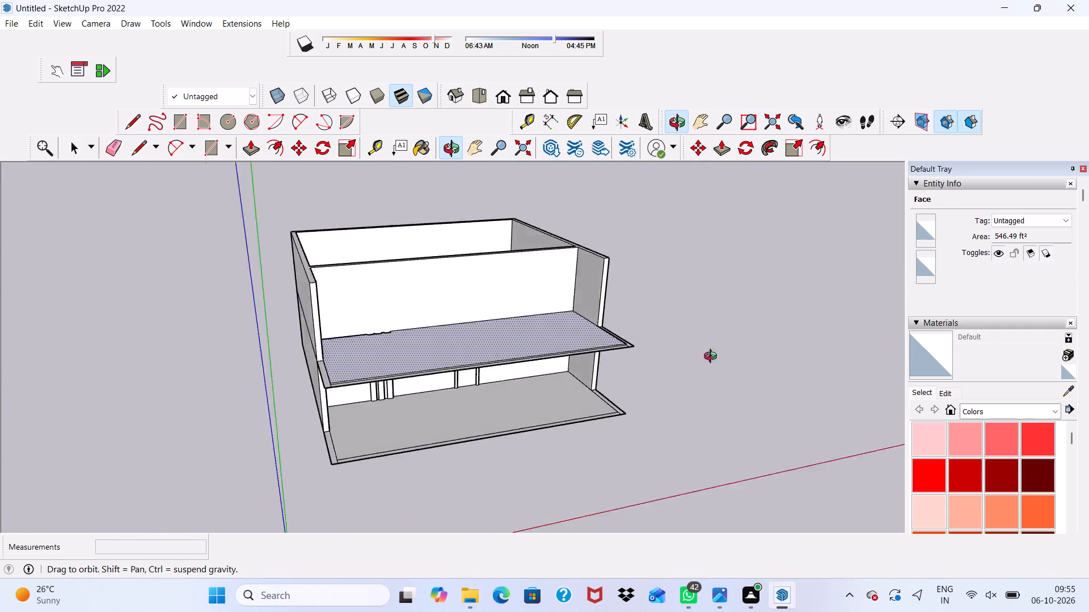
middle_drag(713, 358, 742, 396)
middle_drag(731, 409, 719, 422)
middle_drag(704, 431, 683, 437)
scroll(437, 427, up, 18)
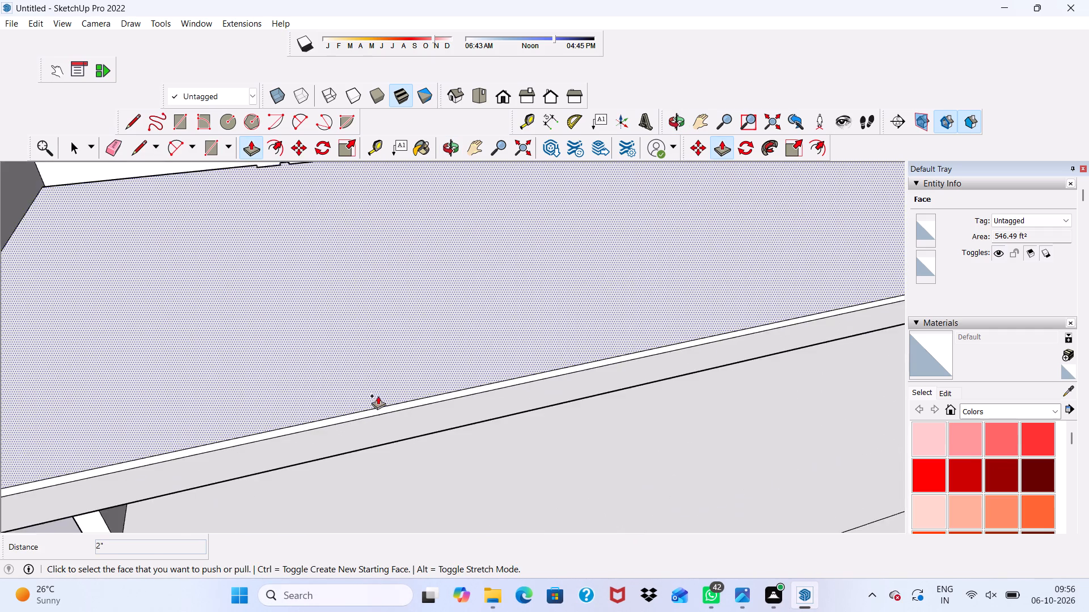
scroll(369, 408, up, 4)
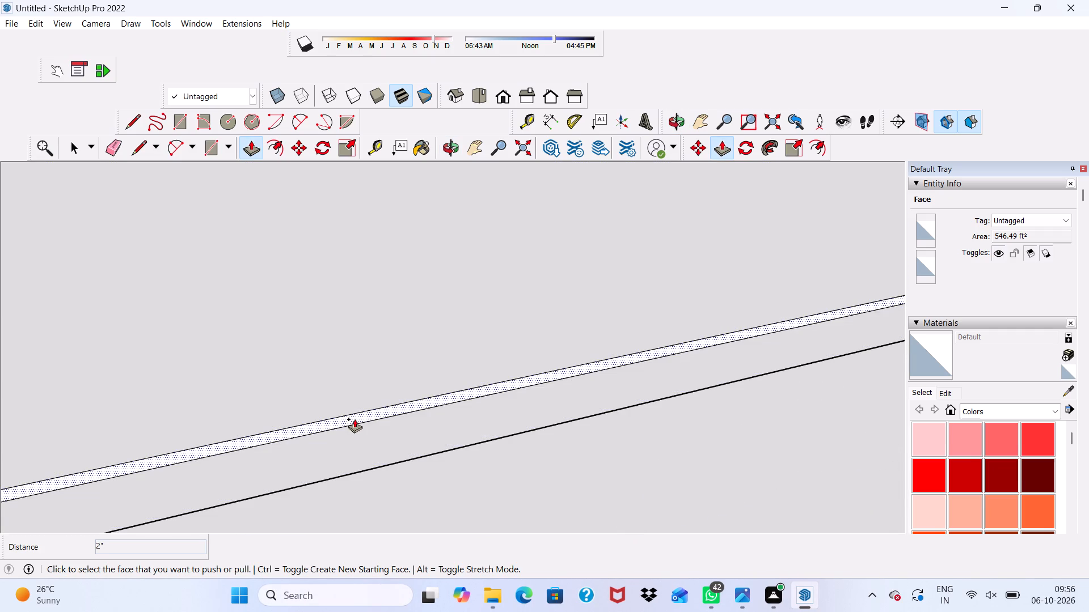
scroll(346, 419, down, 16)
middle_drag(378, 395, 288, 237)
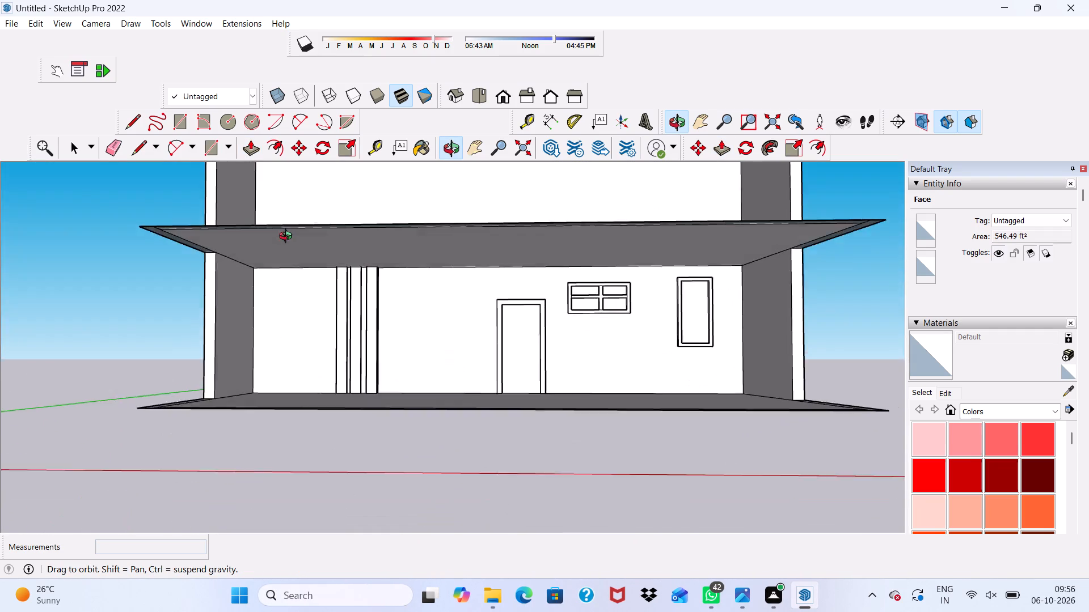
middle_drag(288, 237, 466, 288)
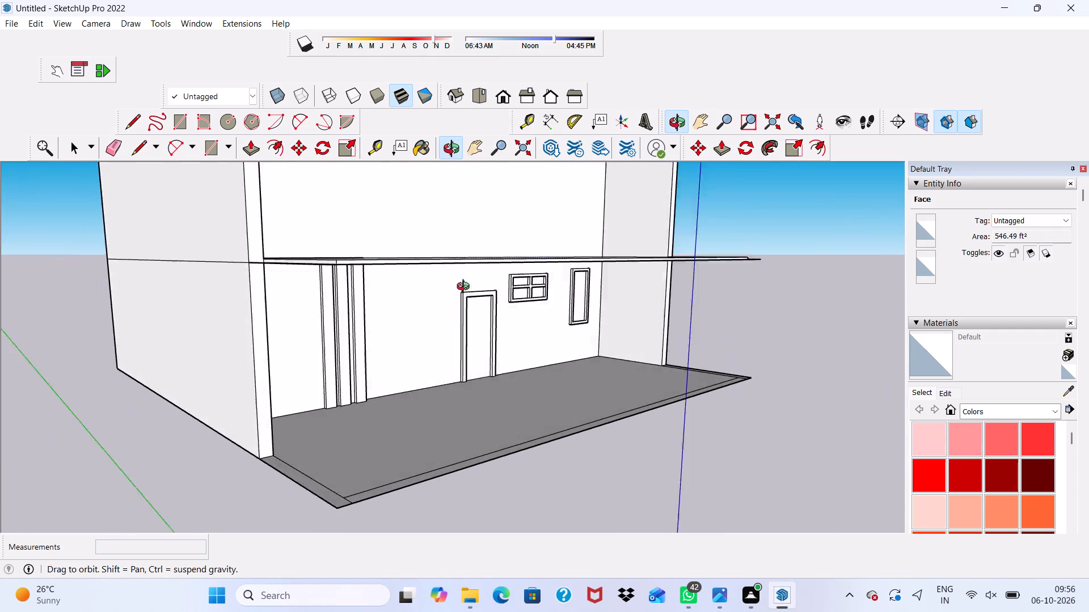
middle_drag(466, 288, 429, 301)
Push/Pull the raised floor's long front edge face outward 9" to the slab's outer edge.
scroll(306, 279, up, 7)
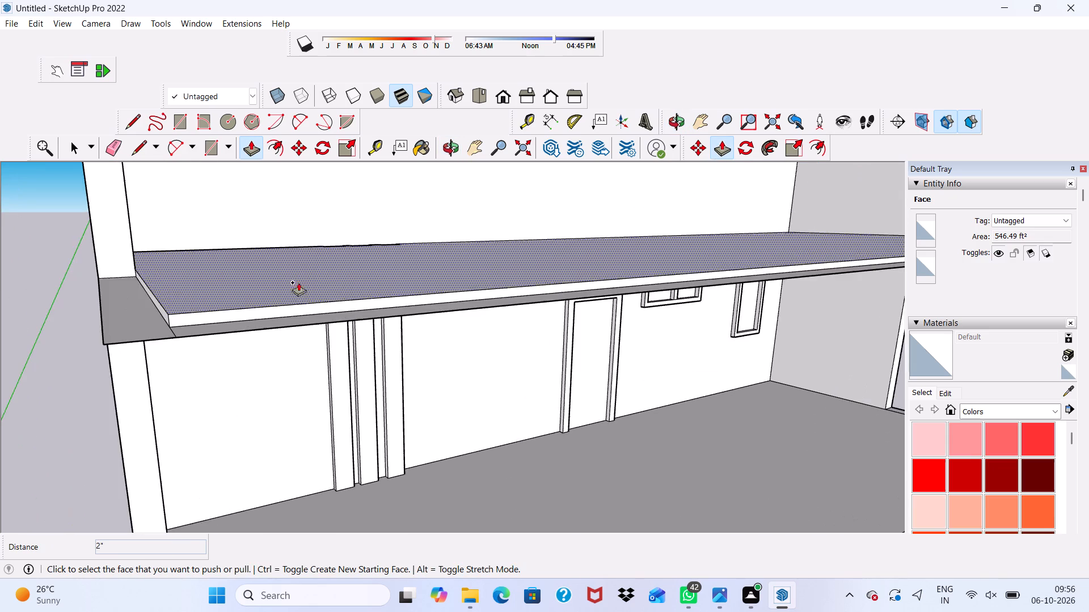
scroll(298, 282, up, 5)
scroll(256, 314, down, 4)
middle_drag(251, 314, 179, 239)
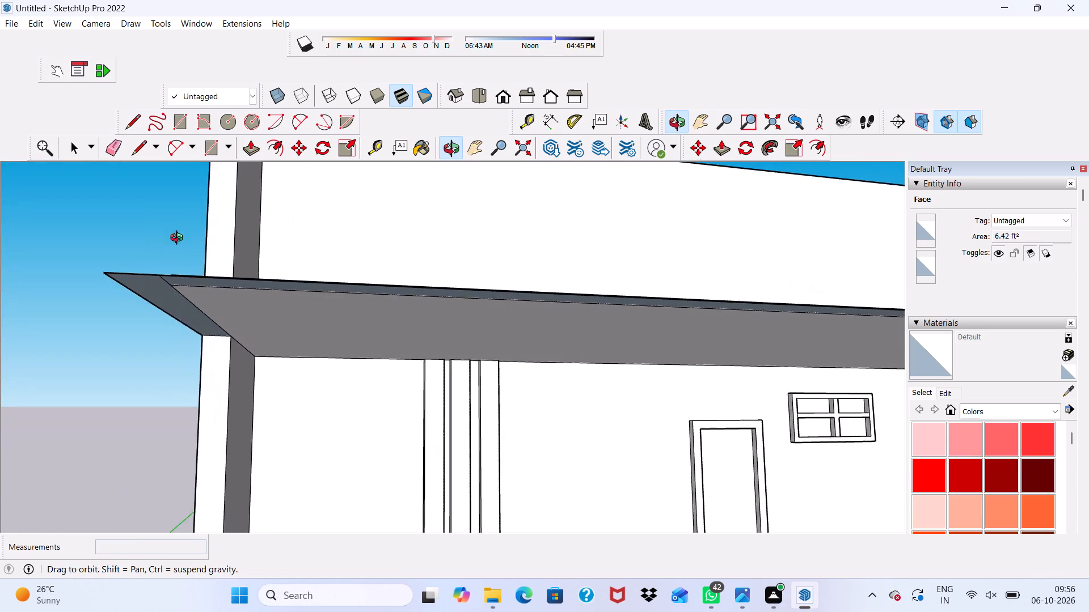
middle_drag(179, 239, 376, 306)
scroll(156, 351, up, 9)
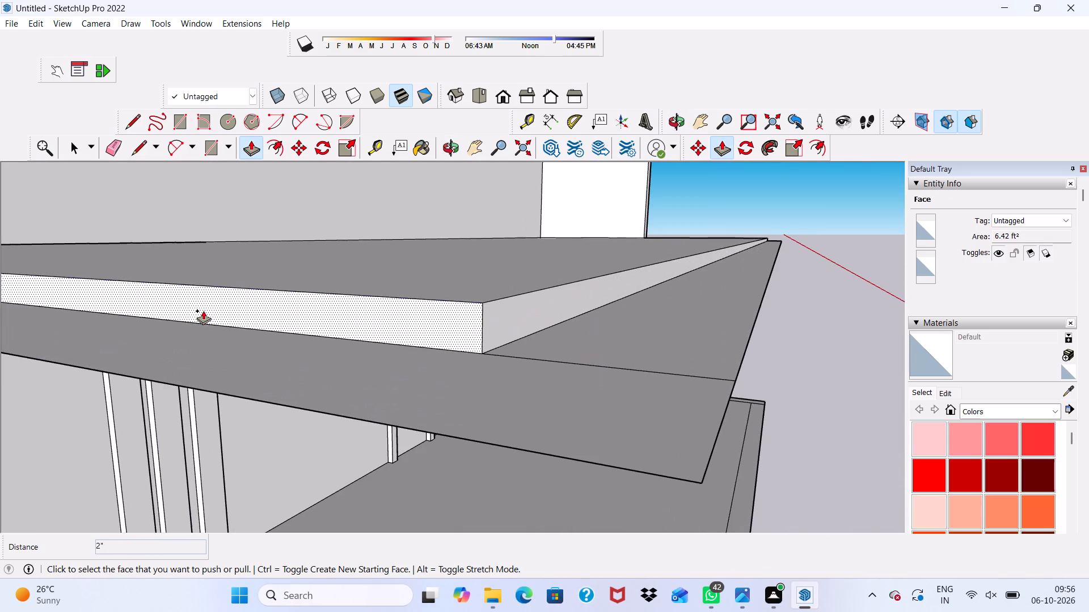
click(204, 311)
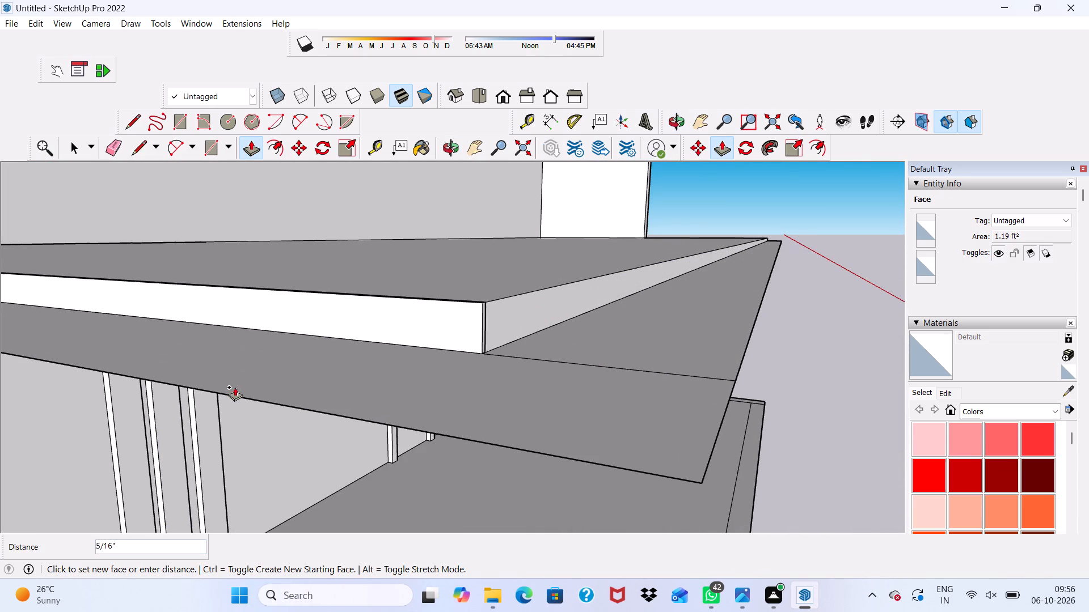
click(235, 399)
scroll(235, 399, down, 6)
middle_drag(361, 382, 172, 435)
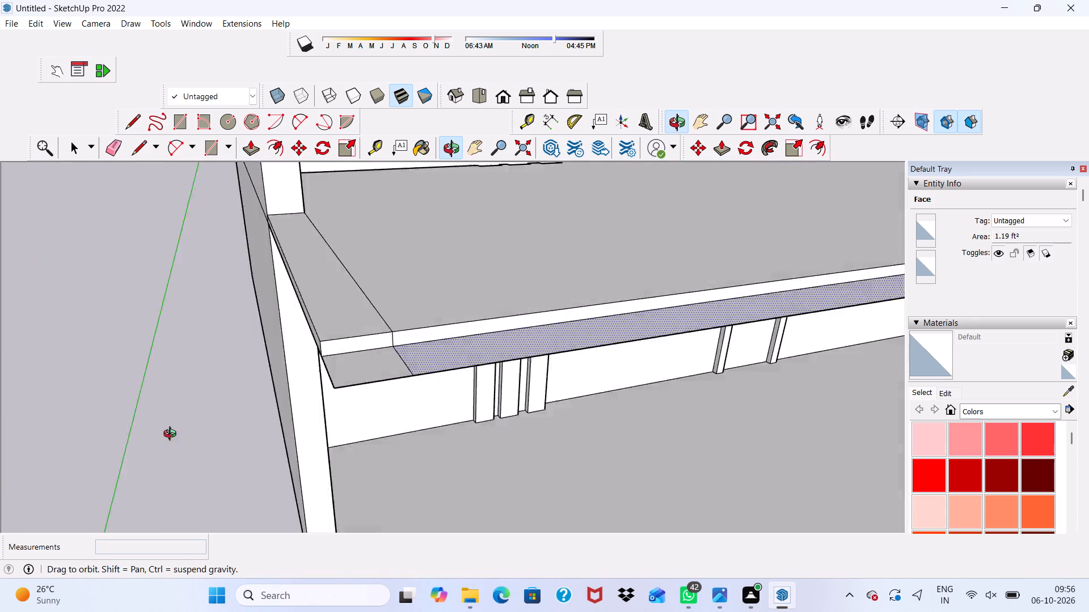
middle_drag(172, 435, 155, 288)
scroll(197, 330, down, 4)
scroll(334, 350, up, 3)
scroll(333, 338, down, 5)
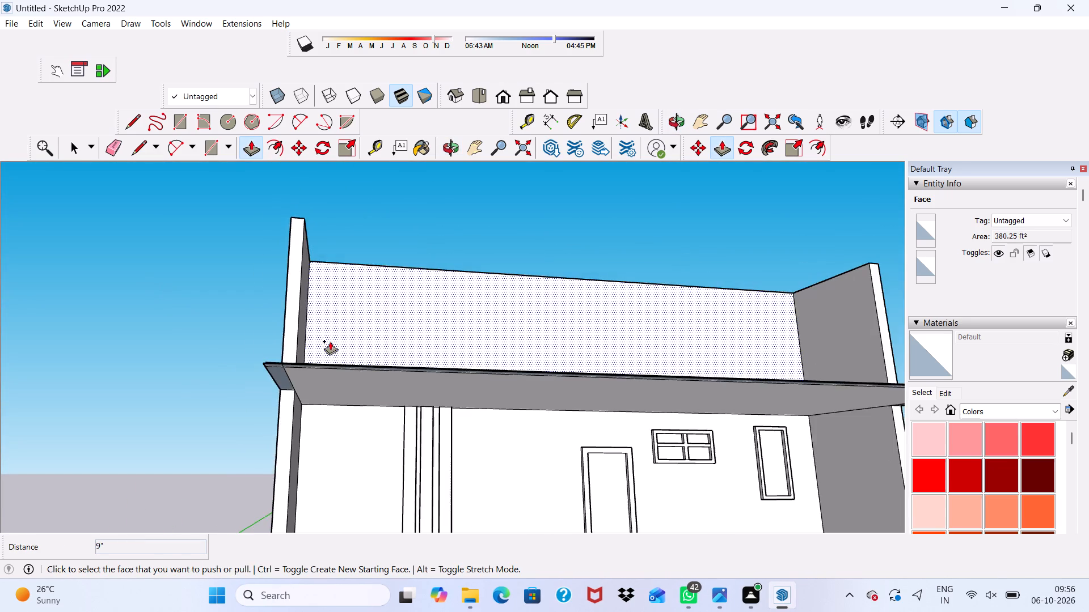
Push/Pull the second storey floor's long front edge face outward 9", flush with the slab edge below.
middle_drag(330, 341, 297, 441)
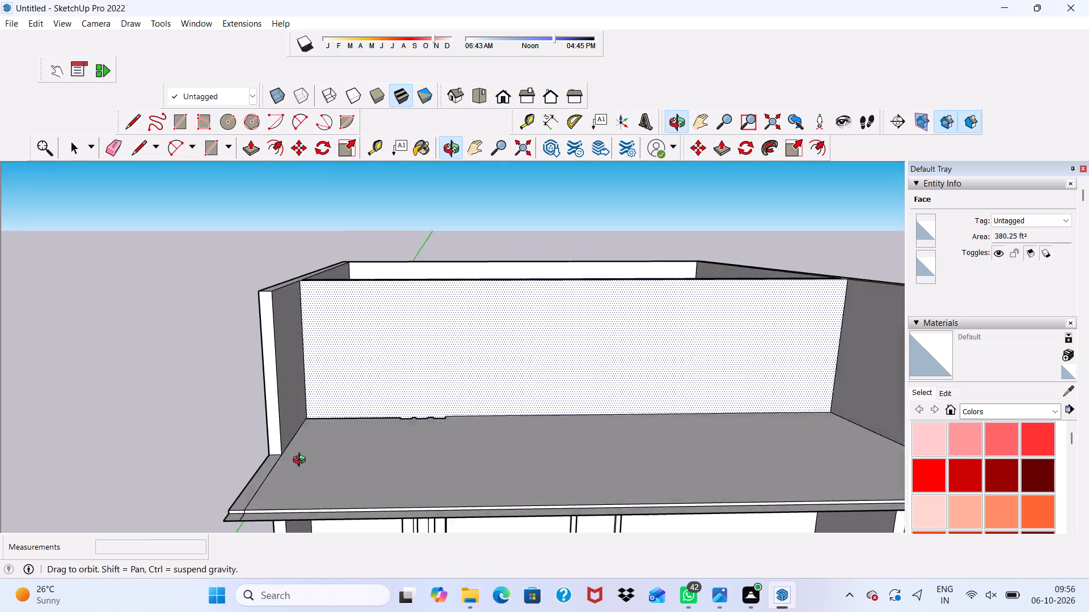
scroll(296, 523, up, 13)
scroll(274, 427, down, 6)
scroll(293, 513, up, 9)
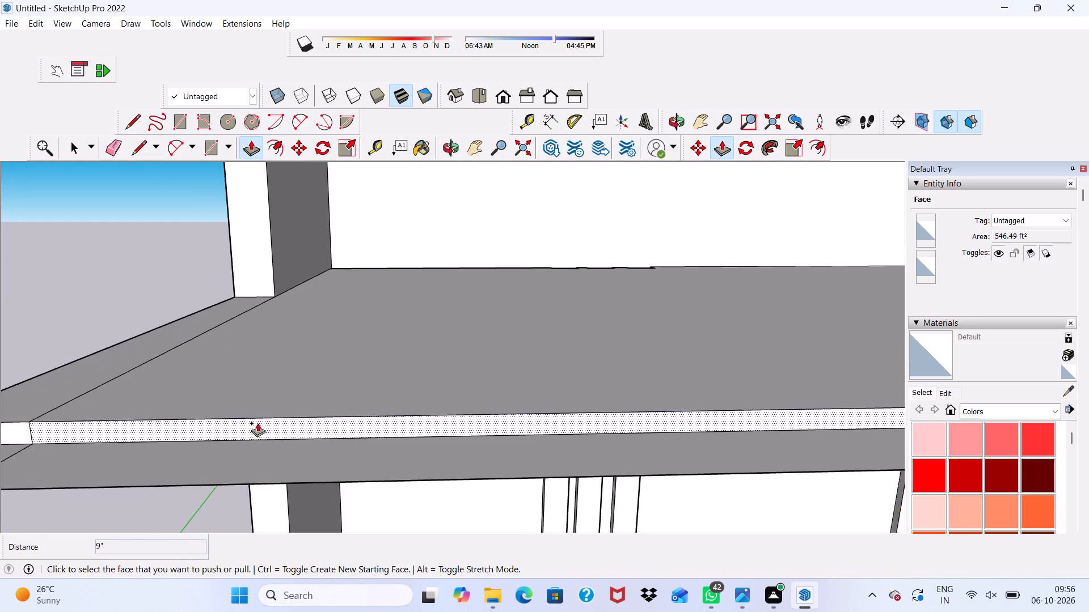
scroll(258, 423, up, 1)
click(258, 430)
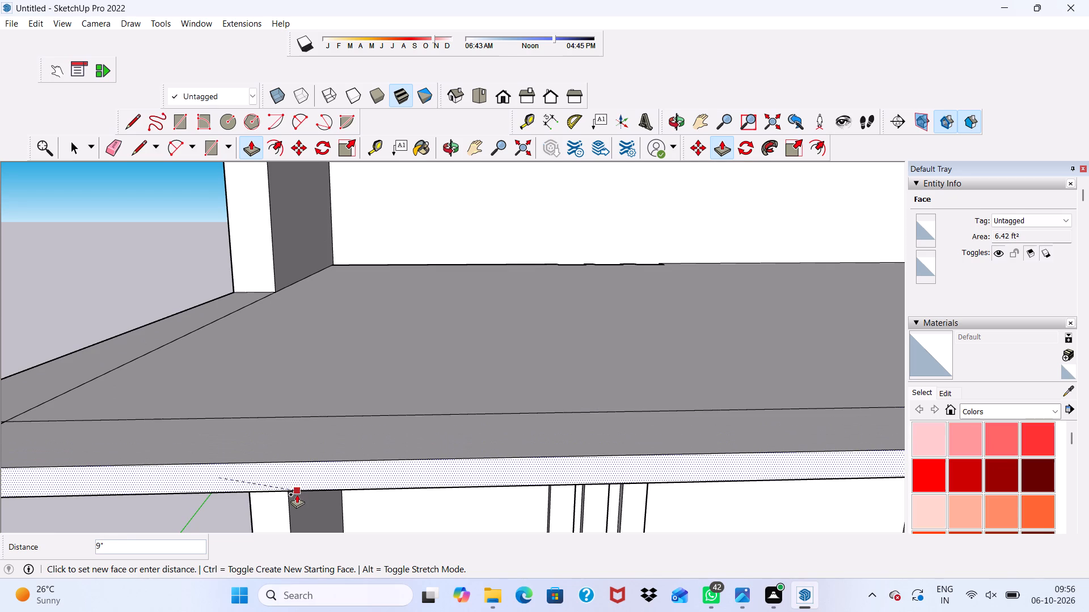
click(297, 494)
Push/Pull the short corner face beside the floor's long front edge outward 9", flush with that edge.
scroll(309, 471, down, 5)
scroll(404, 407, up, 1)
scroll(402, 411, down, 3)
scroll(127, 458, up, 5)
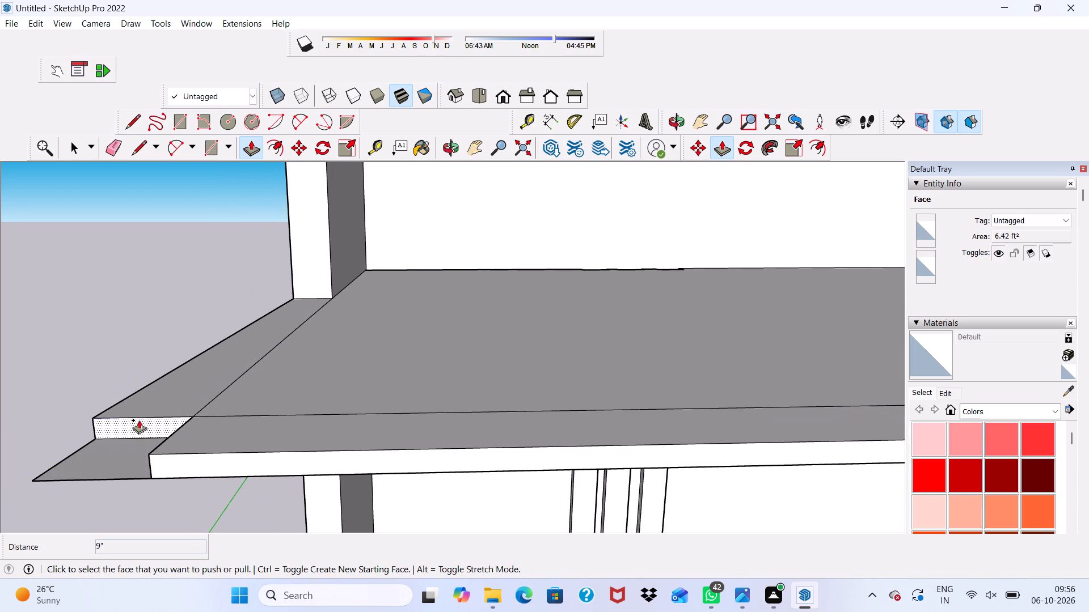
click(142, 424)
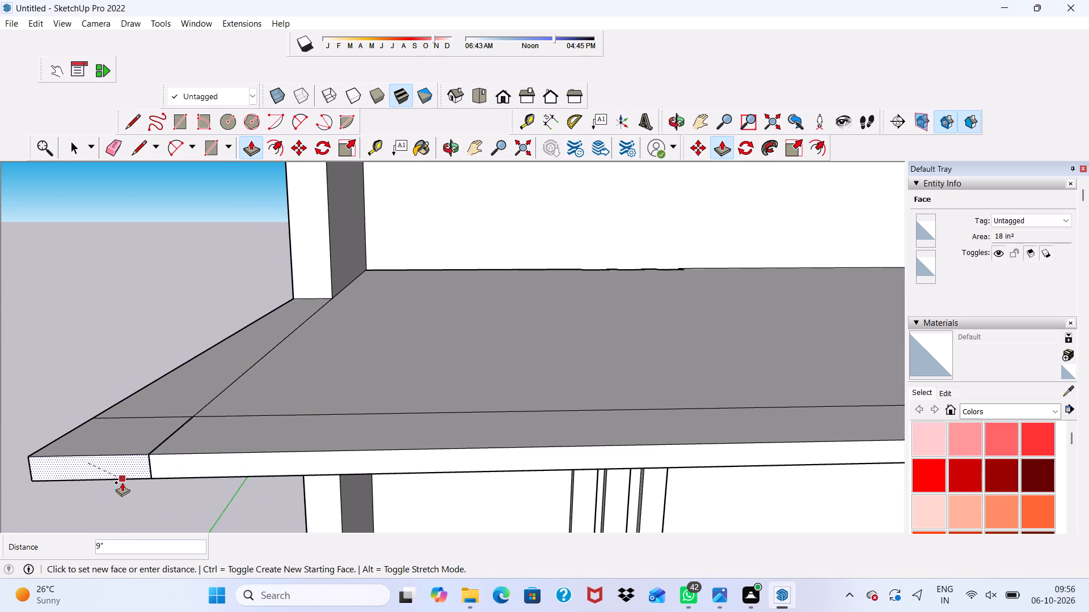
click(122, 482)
Examine the extended floor slab and its edges from the front, below and above.
scroll(121, 482, down, 7)
scroll(242, 329, up, 1)
scroll(242, 329, down, 3)
scroll(242, 329, up, 1)
scroll(251, 330, down, 3)
scroll(251, 330, up, 1)
scroll(251, 333, down, 1)
scroll(251, 340, up, 1)
scroll(279, 353, down, 1)
scroll(278, 354, up, 2)
scroll(278, 362, down, 7)
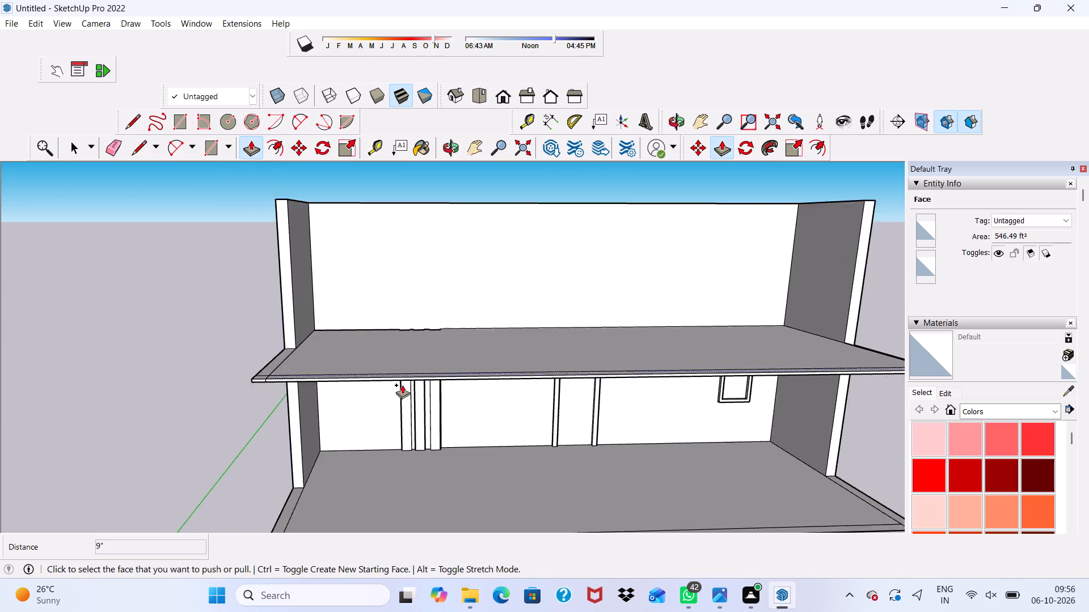
scroll(402, 385, down, 5)
scroll(313, 382, up, 1)
middle_drag(326, 392, 287, 301)
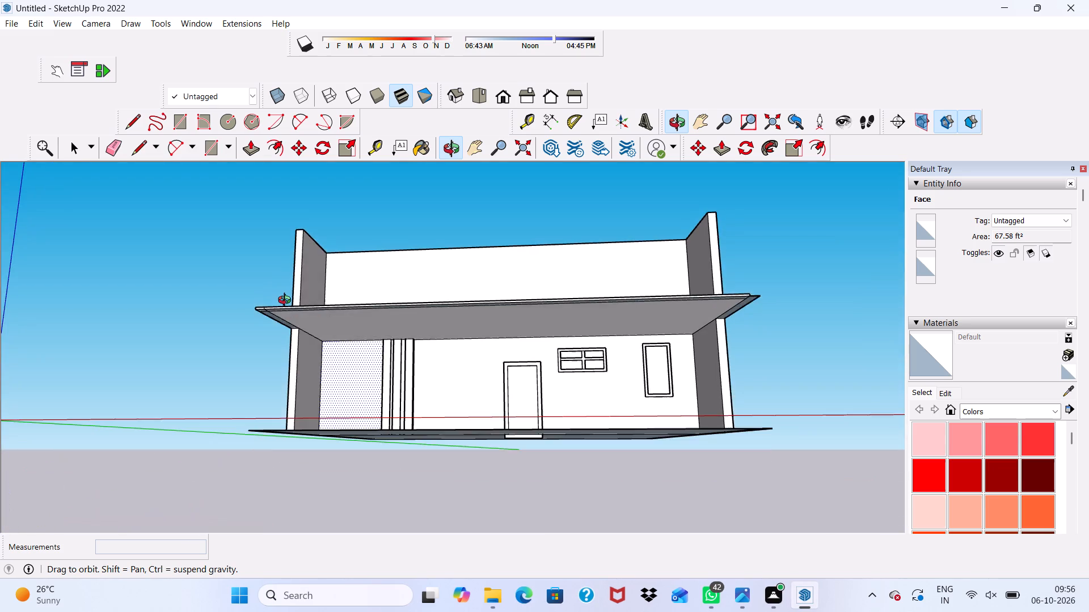
middle_drag(287, 301, 229, 409)
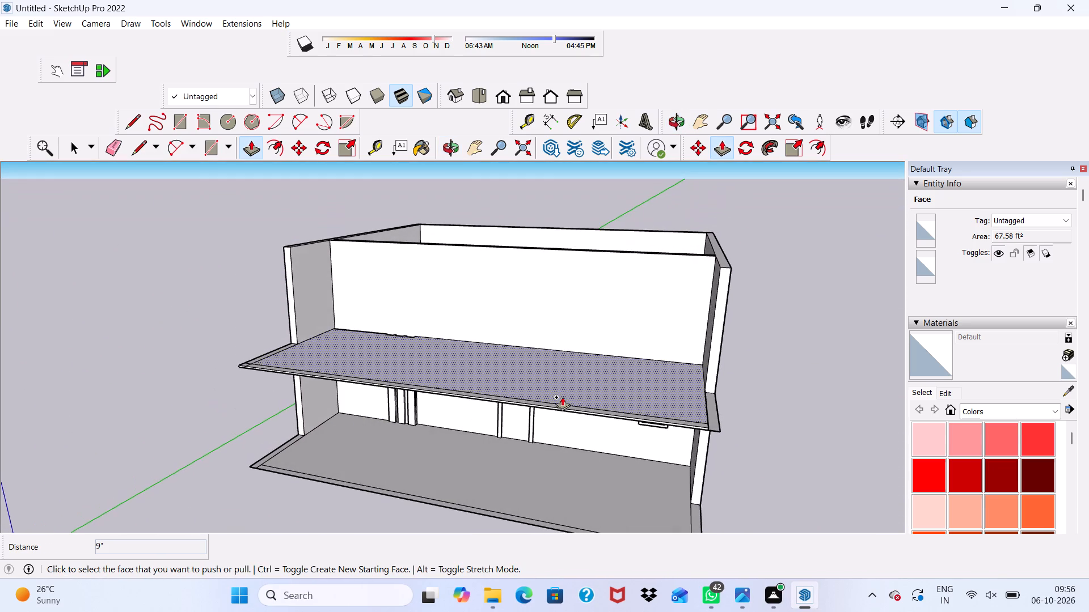
scroll(601, 399, up, 5)
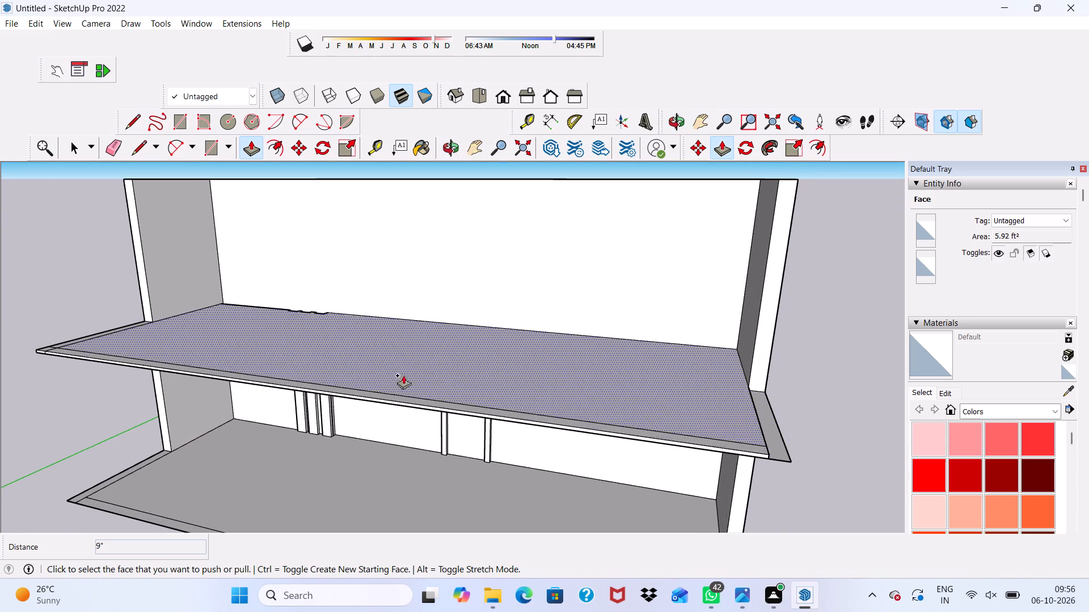
scroll(332, 393, down, 13)
Undo the recent floor Push/Pulls and the moves that stacked the upper storey, back to two separate storeys.
key(ctrl+z)
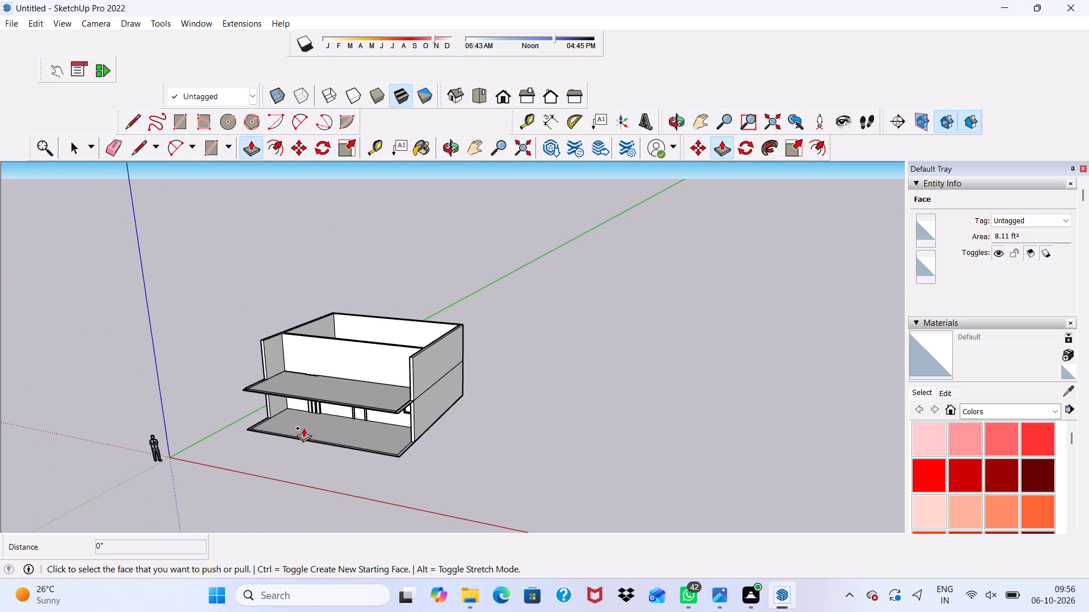
key(ctrl+z)
key(ctrl+z)
key(ctrl+z)
key(ctrl+z)
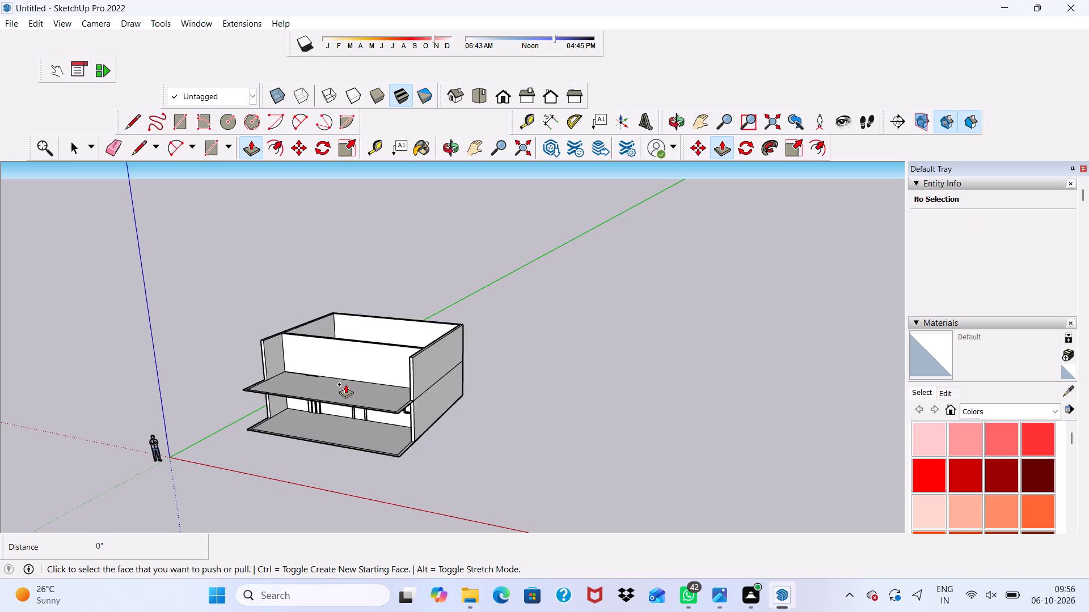
key(ctrl+z)
key(ctrl+z)
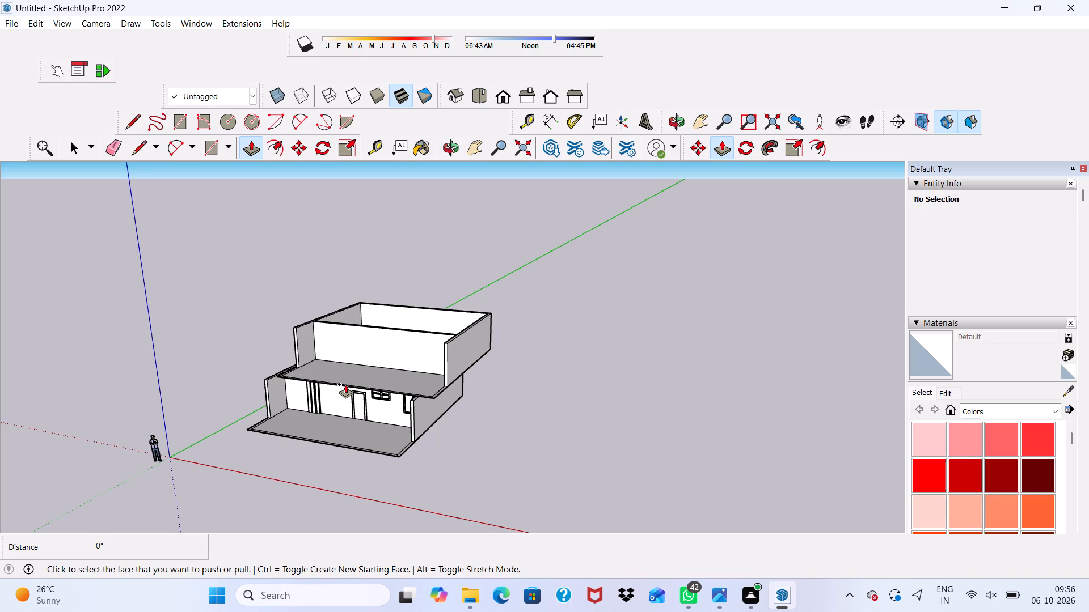
key(ctrl+z)
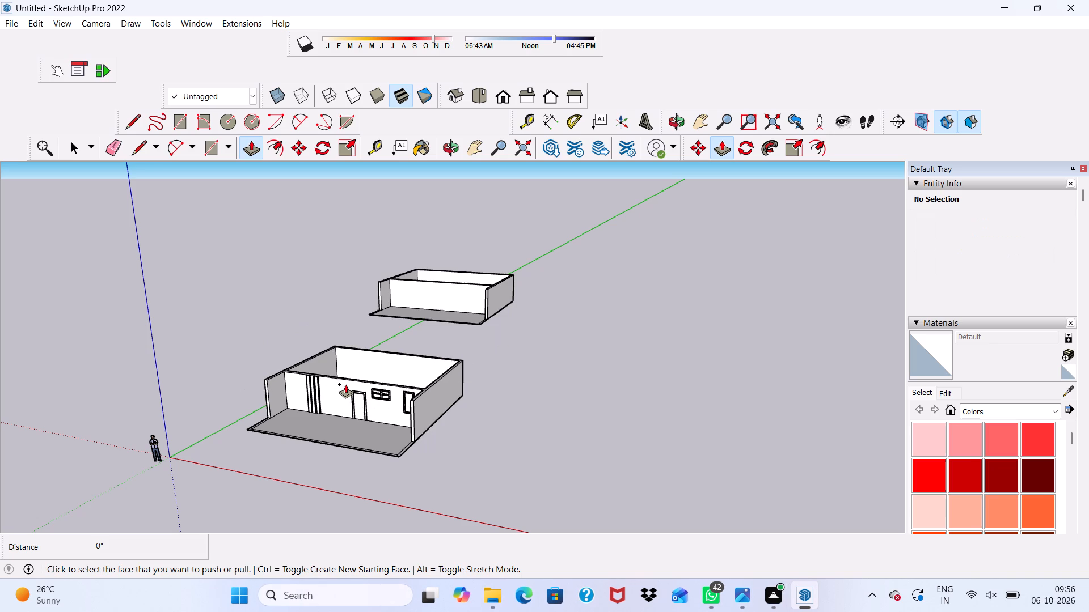
Copy the entire detached storey shell onto open ground beside and beyond the original.
key(space)
scroll(415, 354, up, 6)
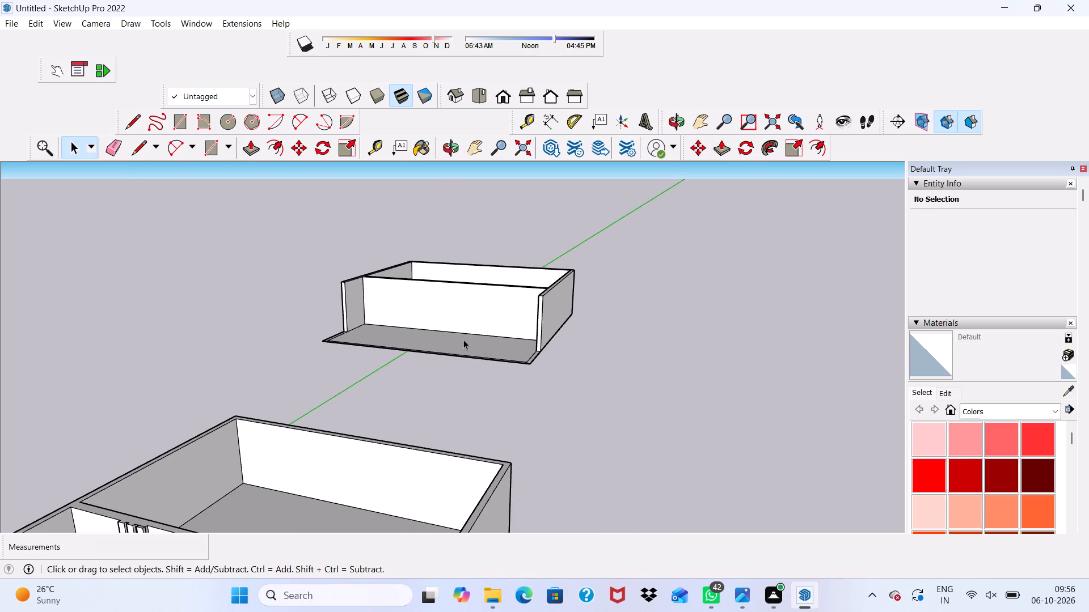
triple_click(450, 321)
click(451, 321)
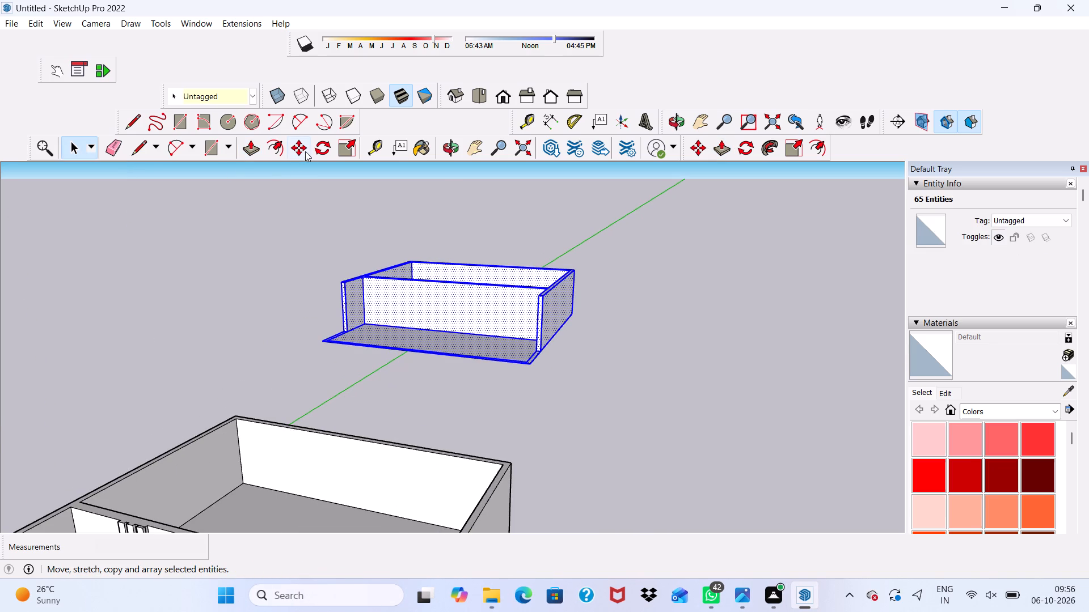
click(302, 146)
click(533, 352)
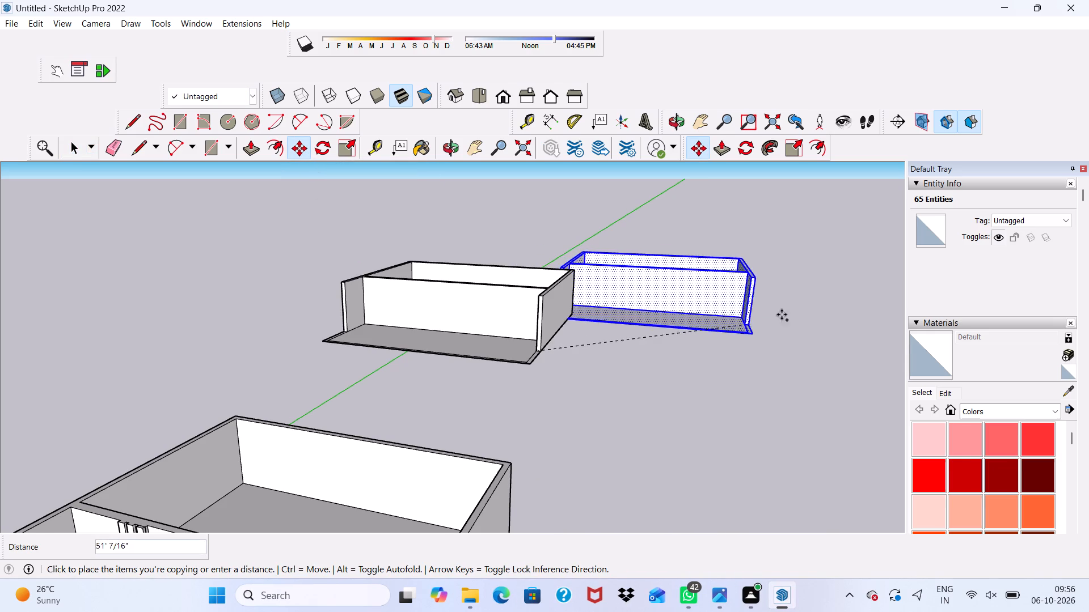
click(845, 300)
Copy the selected storey shell once more to open ground farther out, and clear the selection.
scroll(809, 308, down, 4)
scroll(668, 330, down, 4)
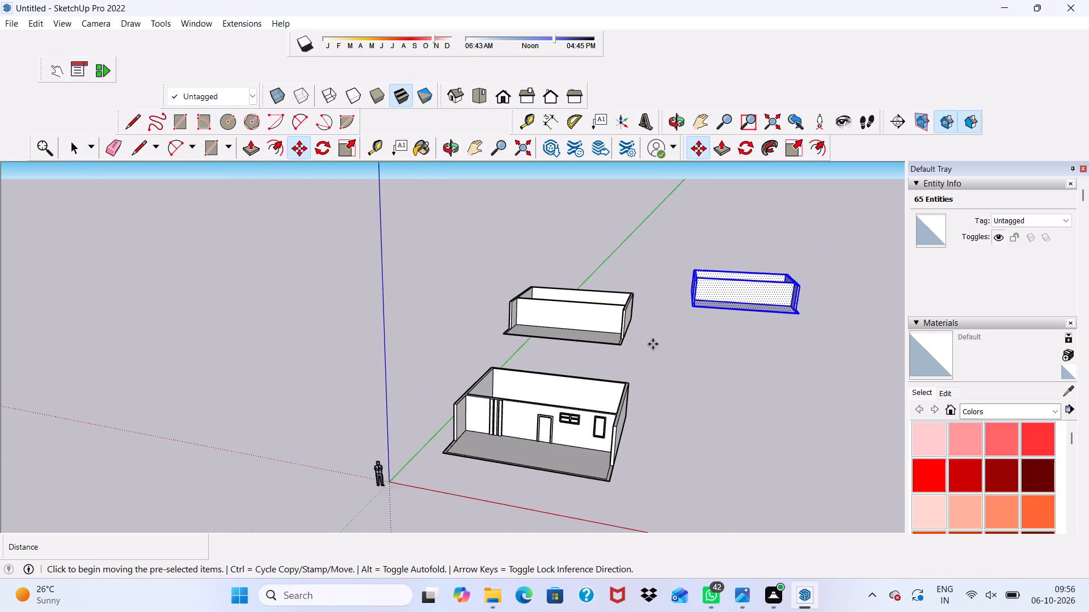
scroll(653, 344, down, 6)
scroll(859, 282, up, 1)
scroll(859, 282, down, 1)
scroll(859, 282, up, 2)
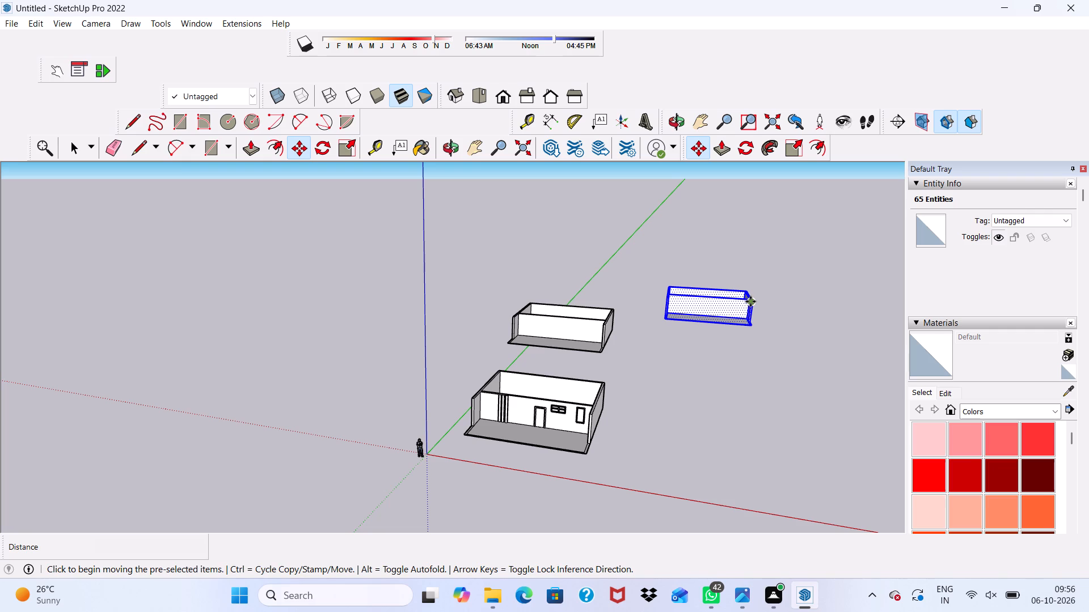
scroll(745, 301, up, 4)
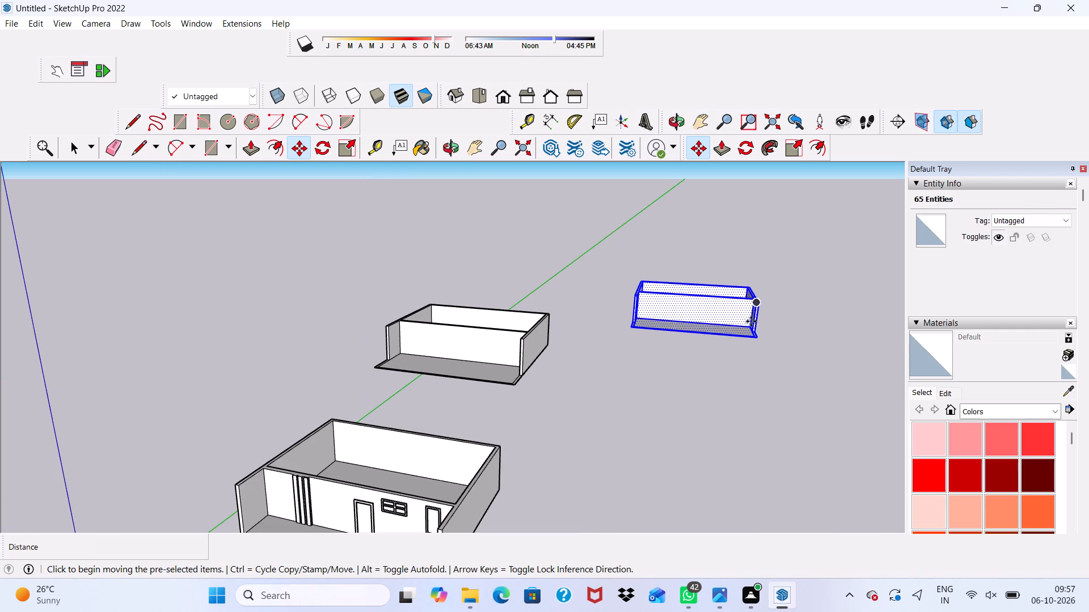
click(759, 328)
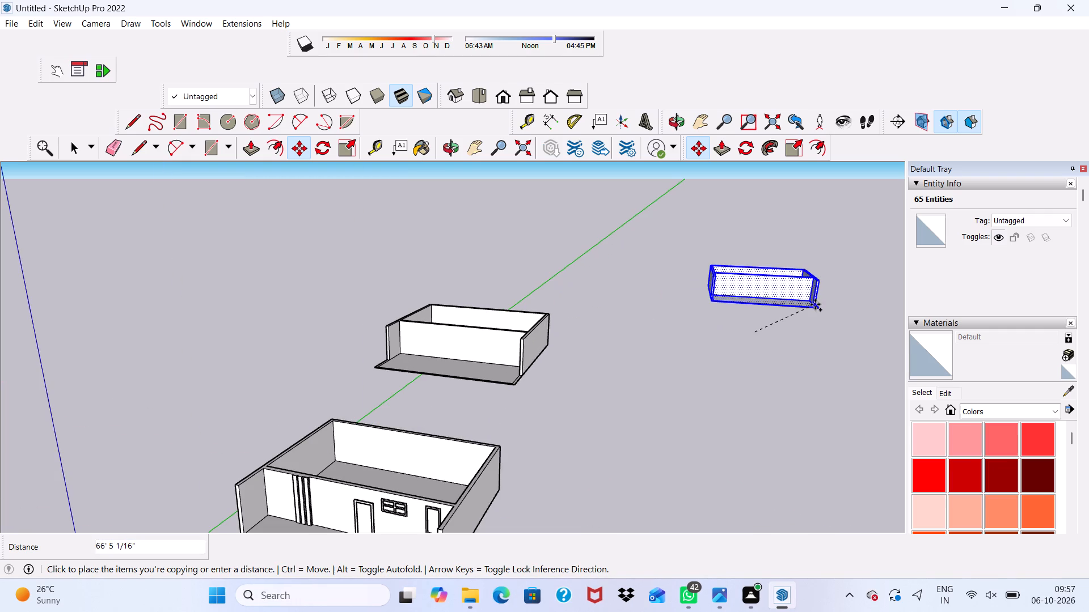
click(854, 265)
scroll(723, 308, down, 2)
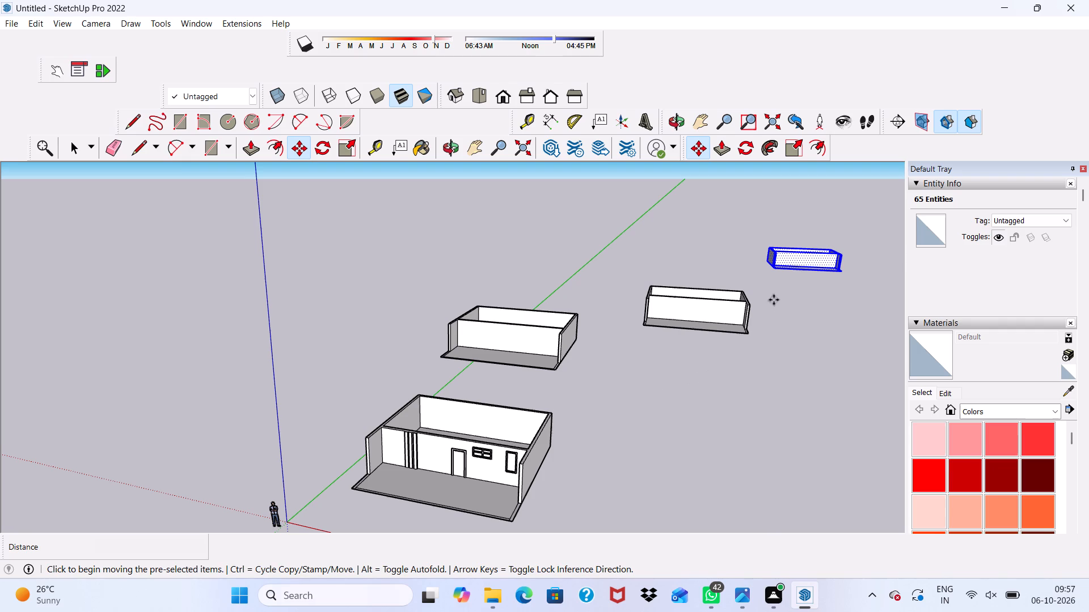
key(space)
scroll(629, 325, up, 1)
scroll(479, 362, down, 2)
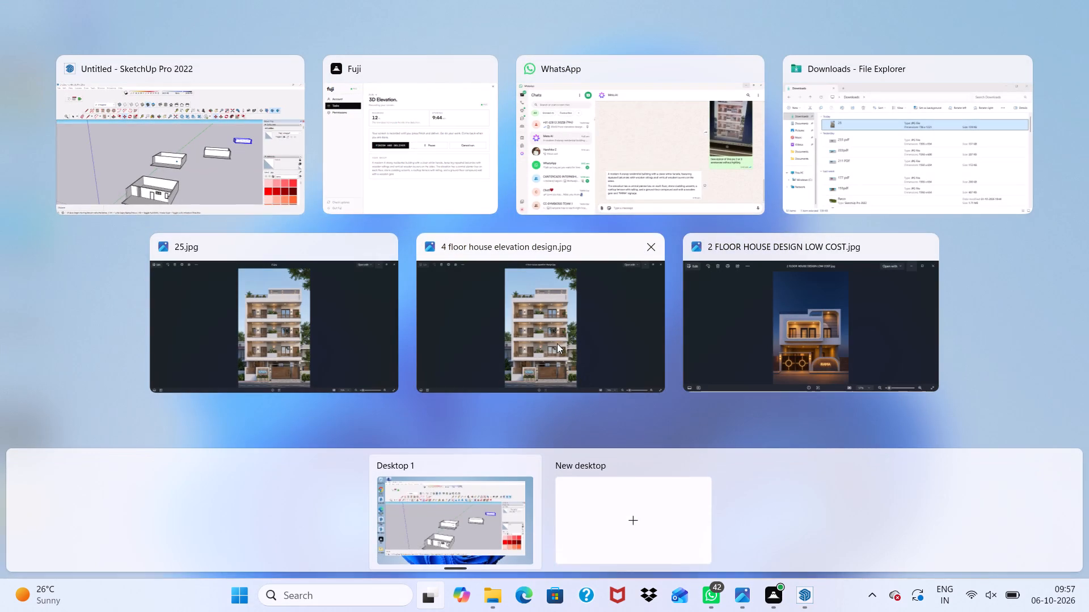
click(196, 162)
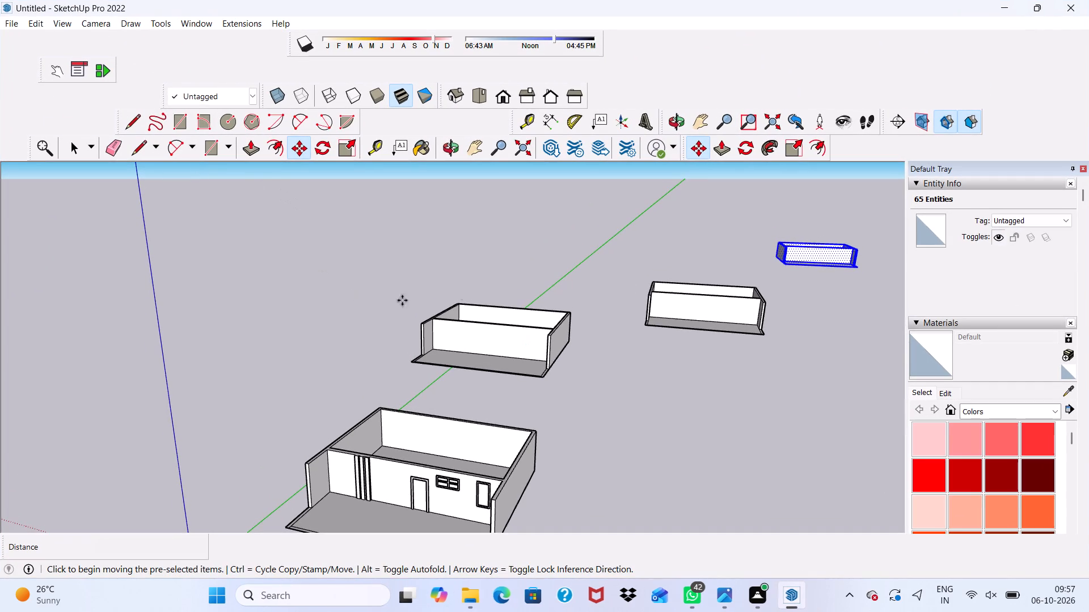
key(space)
key(space)
click(654, 351)
Look over the layout of the ground storey and the separate storey copies from above.
scroll(565, 322, down, 2)
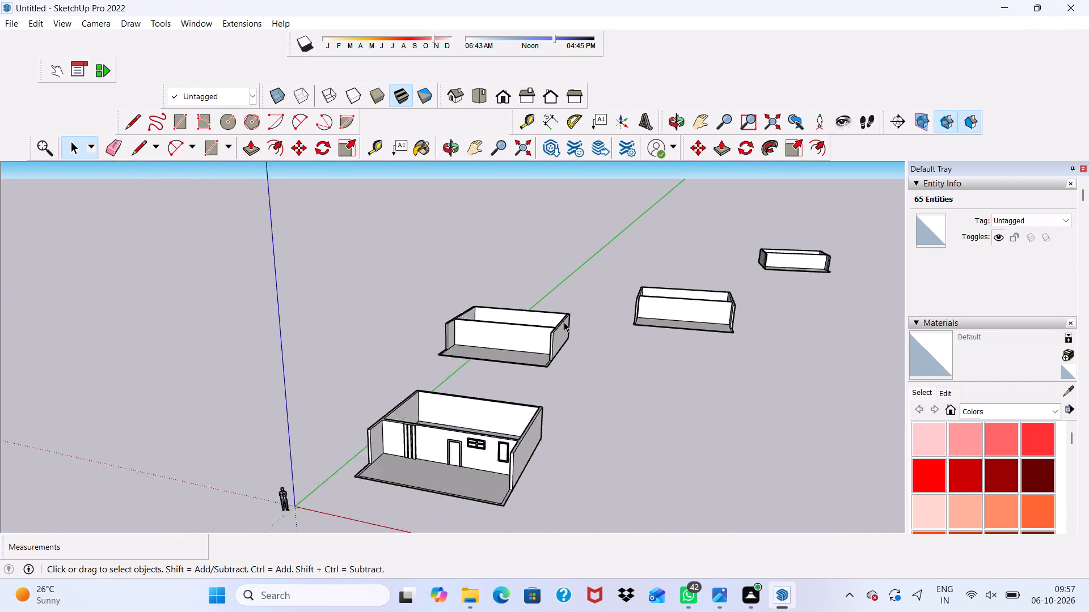
scroll(564, 322, down, 5)
middle_drag(577, 263, 577, 362)
middle_click(576, 362)
scroll(514, 366, up, 2)
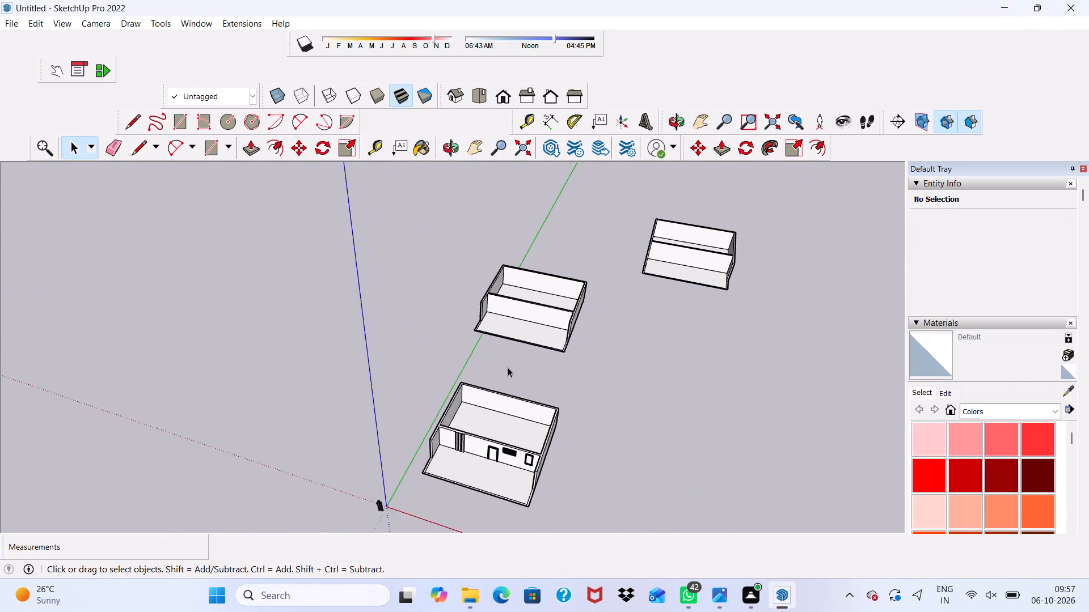
scroll(508, 367, up, 3)
scroll(486, 356, down, 1)
scroll(486, 356, up, 1)
scroll(487, 357, down, 9)
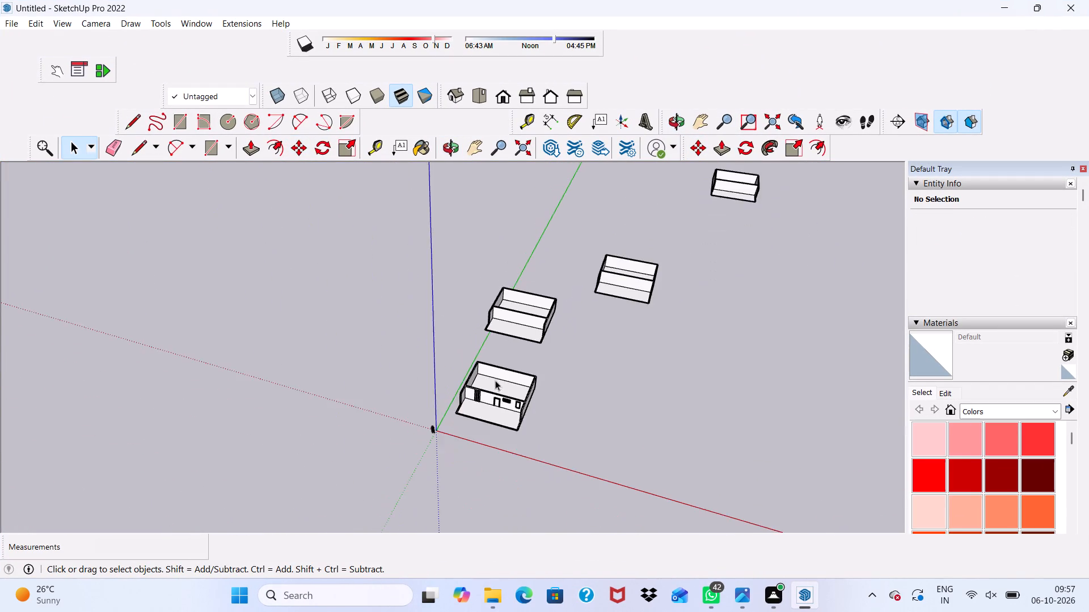
middle_drag(503, 388, 418, 354)
Move the nearest storey shell onto the ground storey, placing its bottom rear outer corner on the ground storey's top rear corner.
scroll(514, 402, up, 4)
scroll(488, 329, up, 4)
scroll(420, 317, up, 4)
triple_click(547, 288)
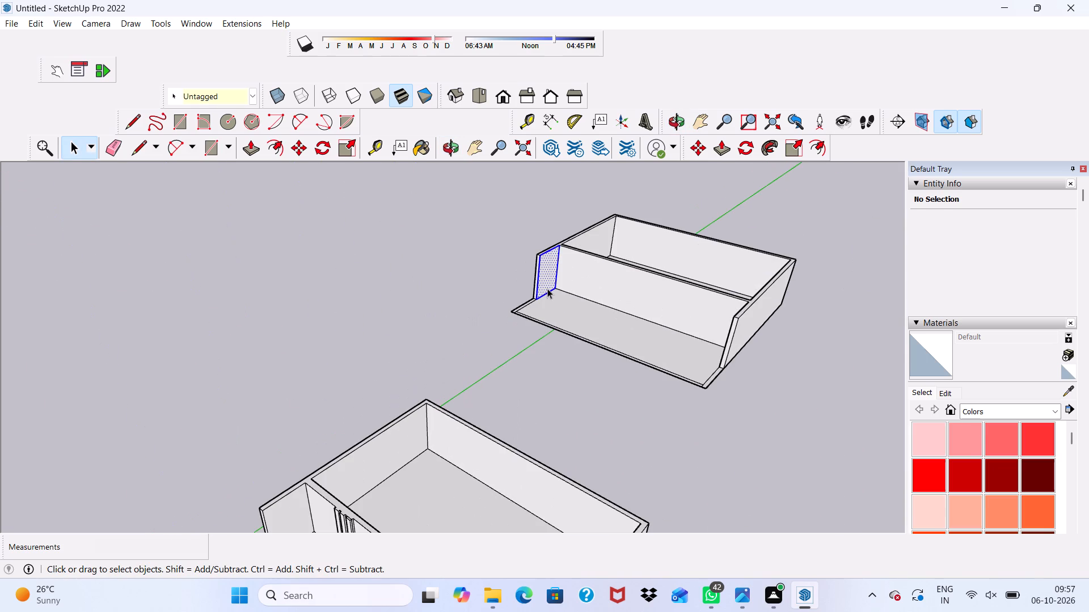
click(547, 288)
scroll(548, 288, down, 10)
middle_drag(640, 301, 358, 292)
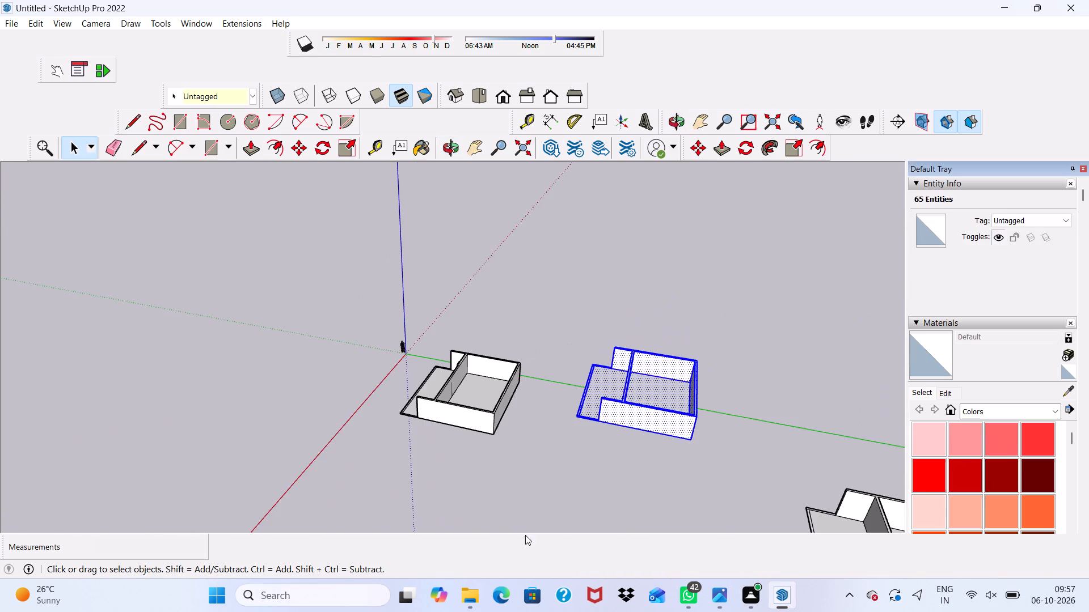
scroll(632, 491, up, 1)
click(296, 143)
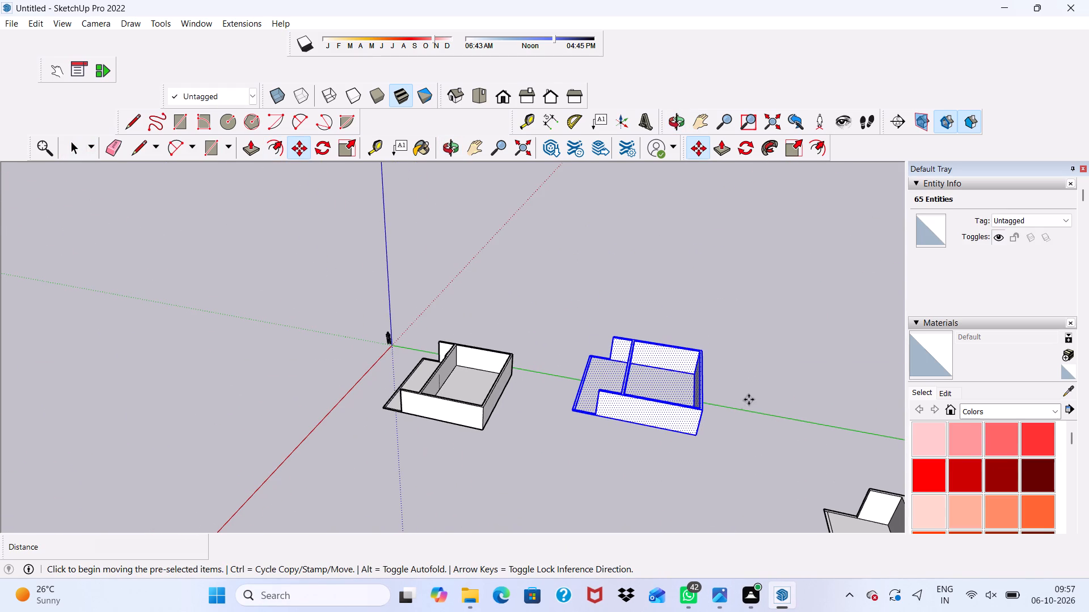
scroll(747, 400, up, 2)
scroll(712, 439, up, 5)
click(681, 444)
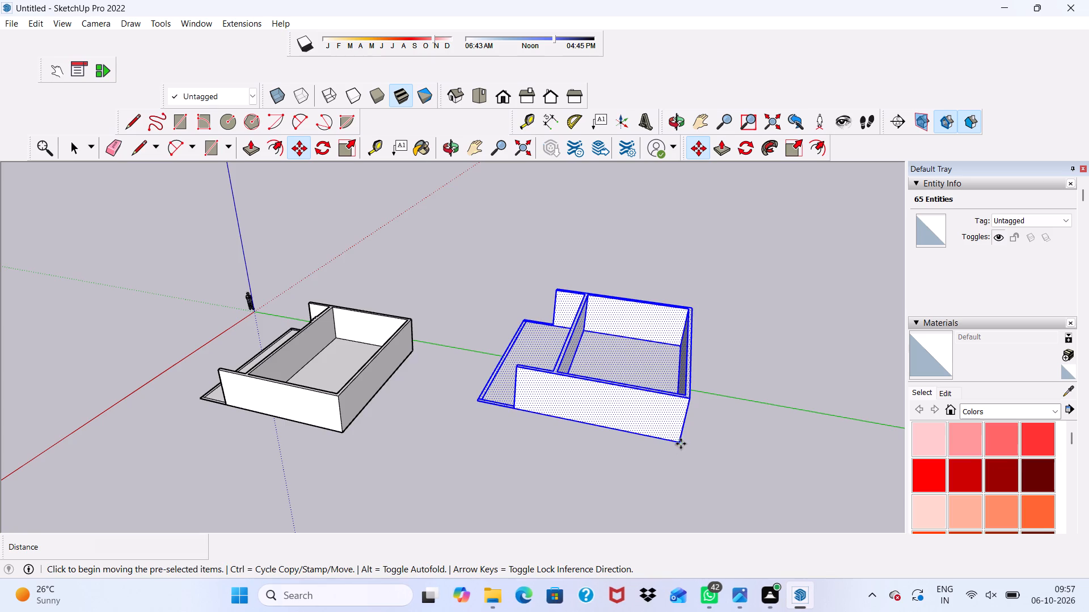
scroll(301, 367, up, 7)
scroll(371, 424, up, 6)
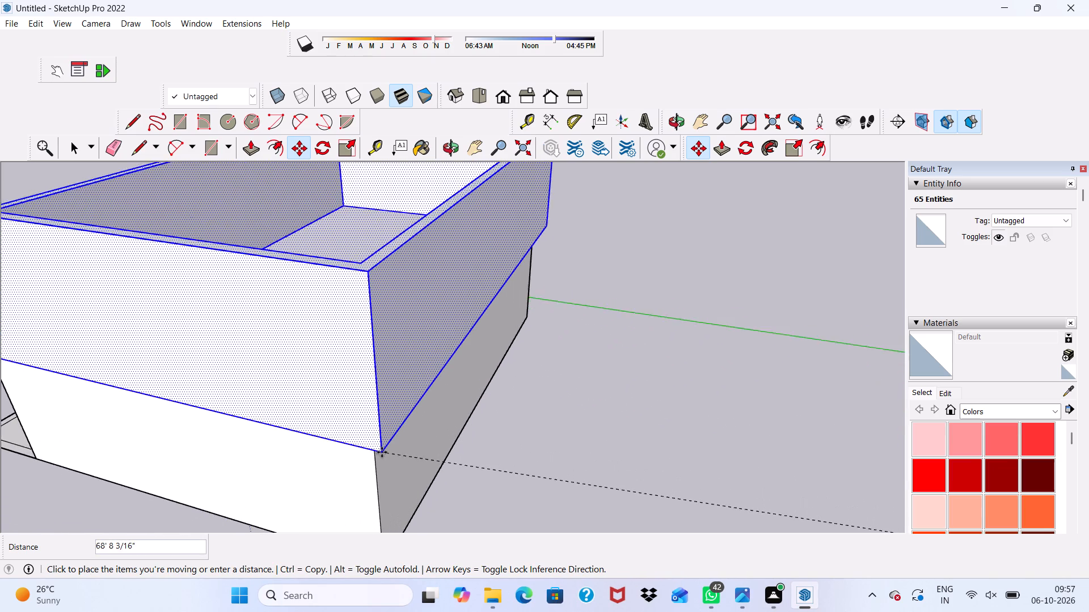
scroll(382, 452, up, 11)
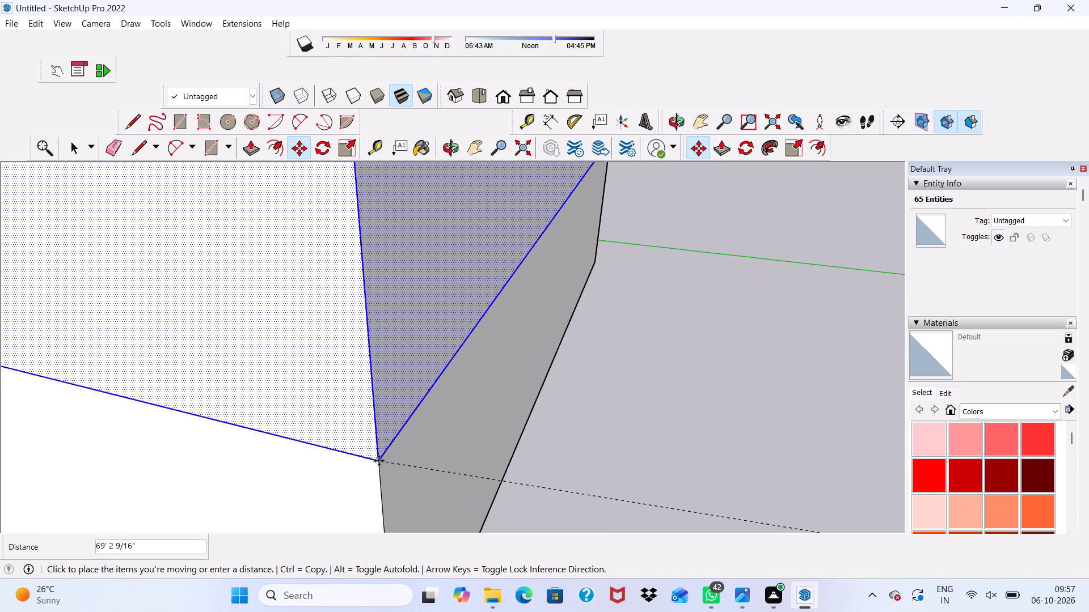
scroll(373, 454, up, 3)
middle_drag(373, 453, 373, 450)
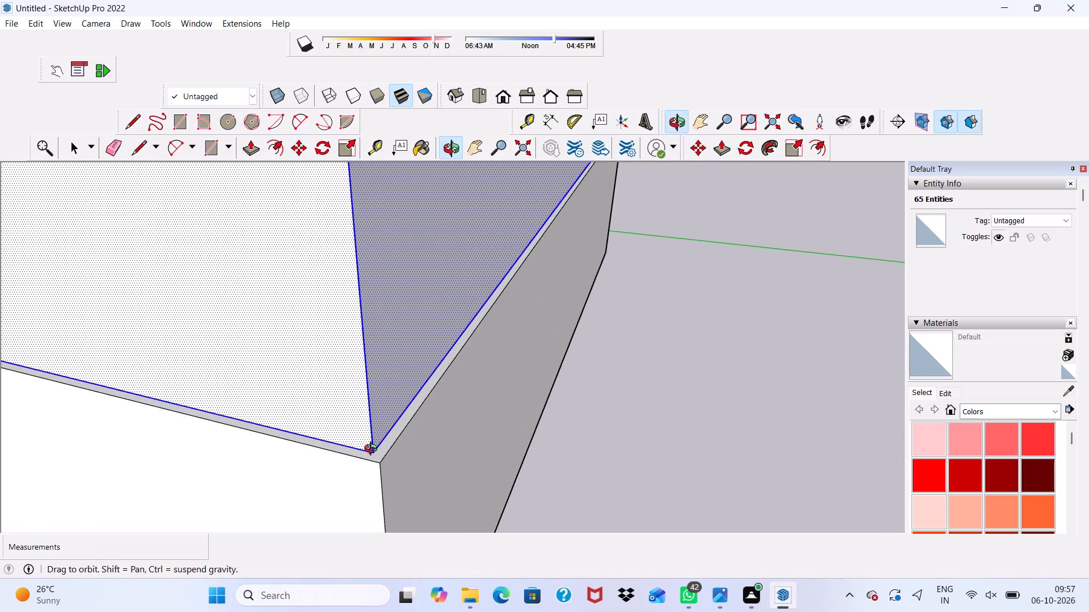
middle_drag(373, 450, 349, 316)
scroll(351, 368, down, 4)
scroll(370, 460, up, 9)
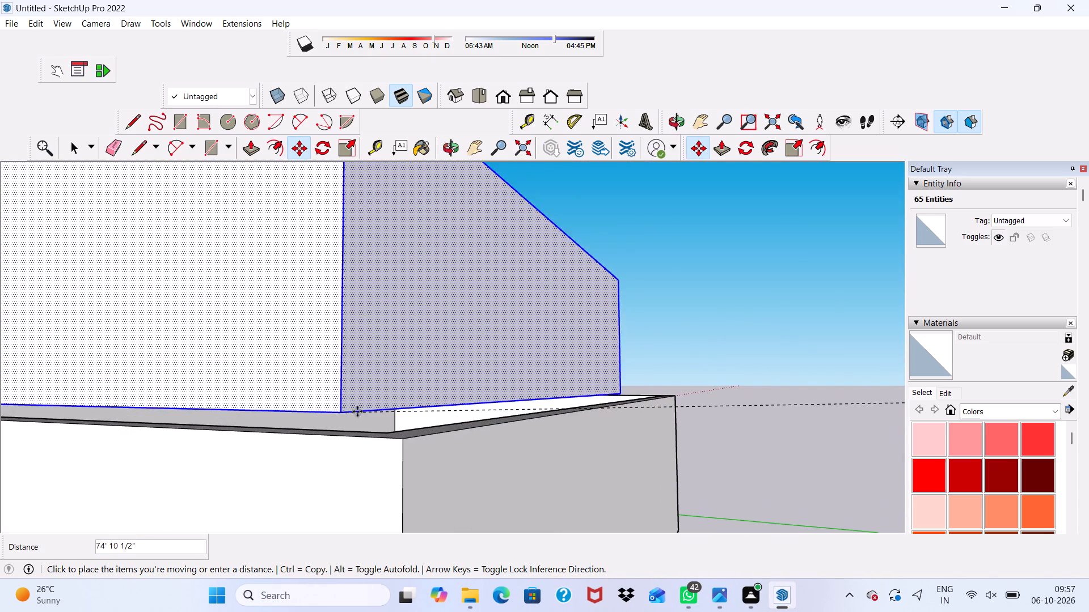
click(409, 439)
scroll(397, 419, down, 3)
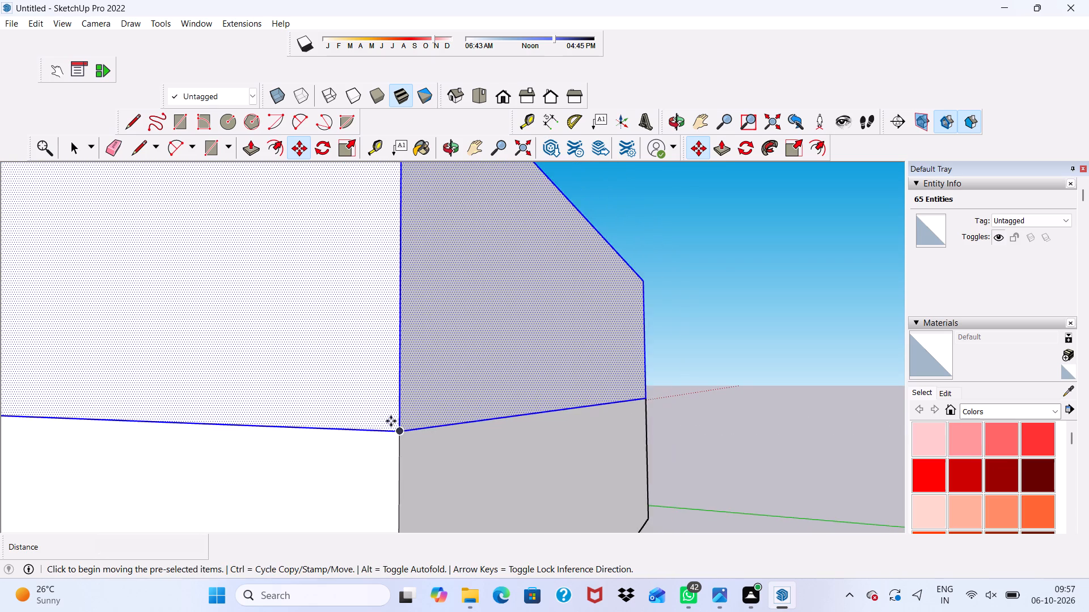
Clear the selection and erase the horizontal seam between the two storeys on the side wall farther from the origin.
scroll(391, 421, down, 7)
middle_drag(366, 432, 549, 450)
scroll(429, 406, down, 8)
scroll(383, 397, up, 1)
scroll(383, 397, down, 2)
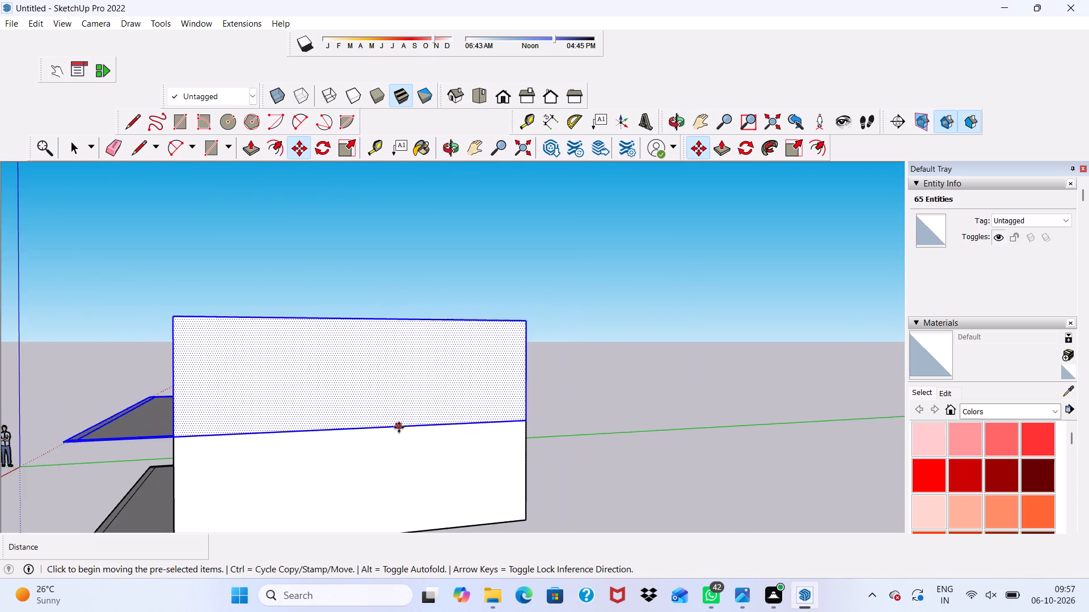
scroll(399, 427, down, 4)
middle_drag(230, 439, 489, 440)
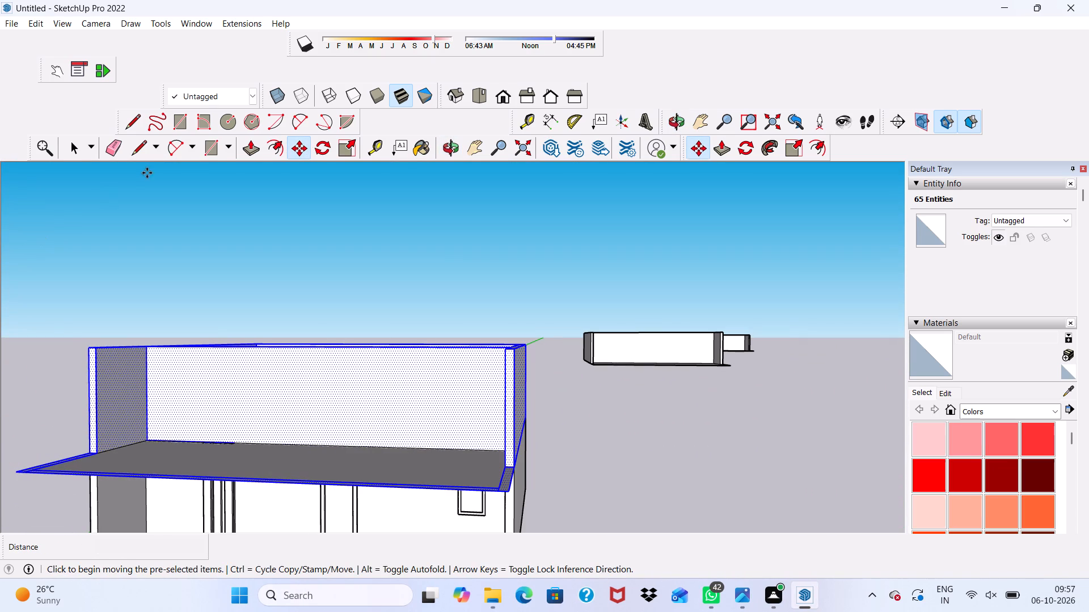
click(110, 149)
key(space)
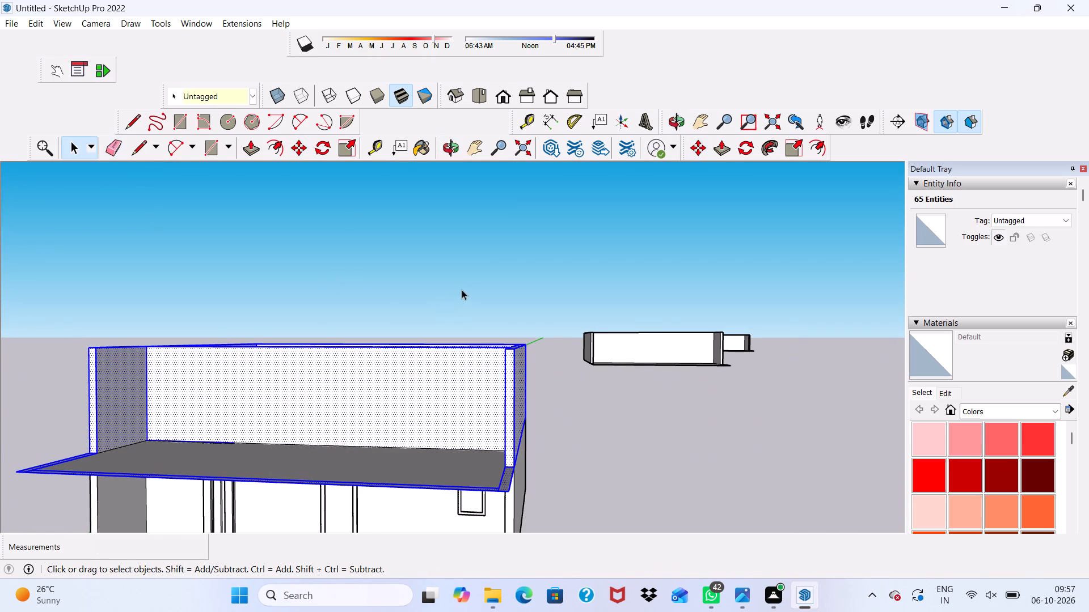
click(461, 288)
scroll(487, 343, down, 3)
middle_drag(535, 371, 358, 402)
scroll(185, 272, up, 4)
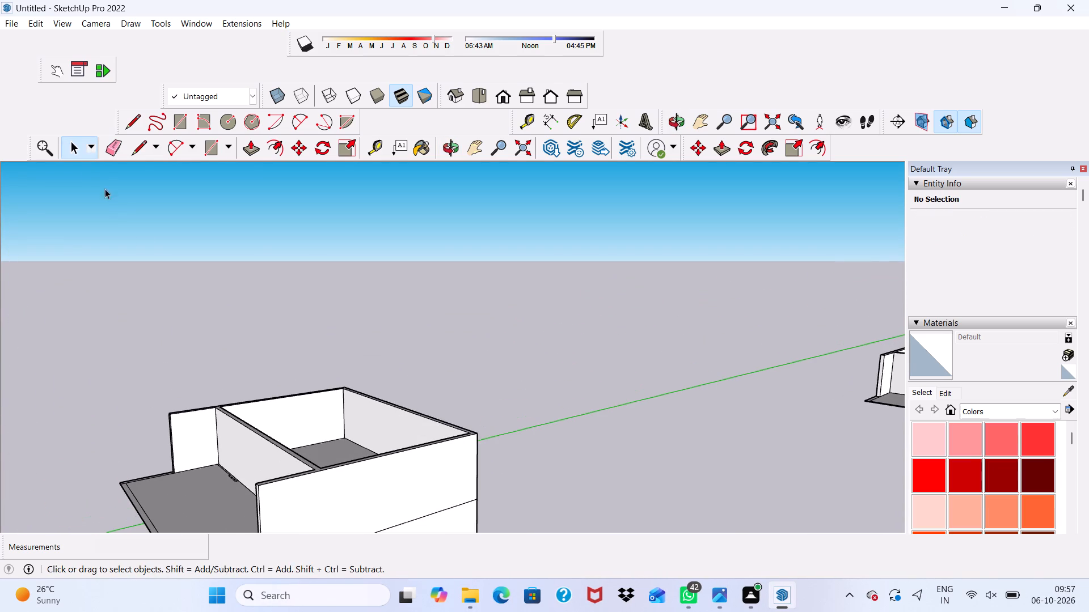
click(115, 145)
scroll(351, 441, down, 3)
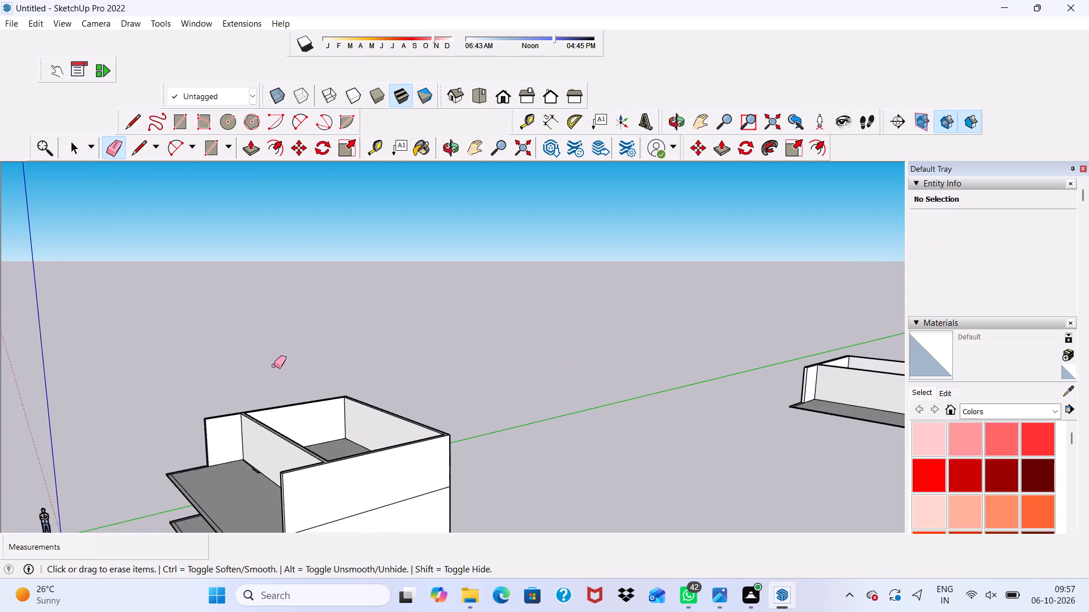
scroll(274, 365, down, 3)
scroll(292, 426, up, 8)
drag(335, 448, 344, 466)
scroll(342, 458, down, 4)
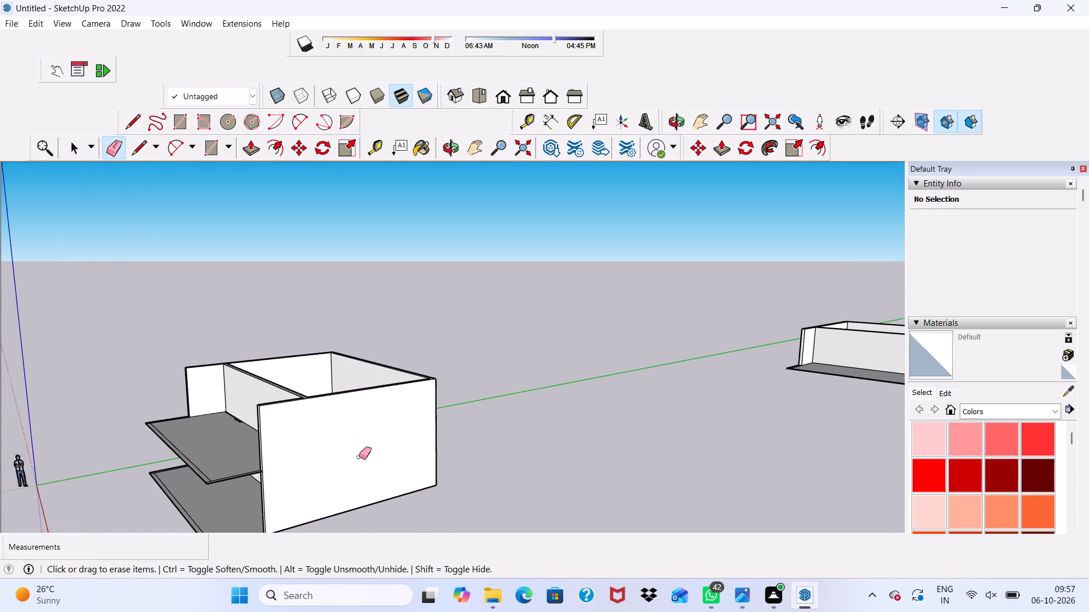
Erase the horizontal seam between the two storeys on the rear wall.
middle_drag(412, 455, 34, 512)
middle_drag(43, 511, 69, 509)
scroll(347, 456, up, 3)
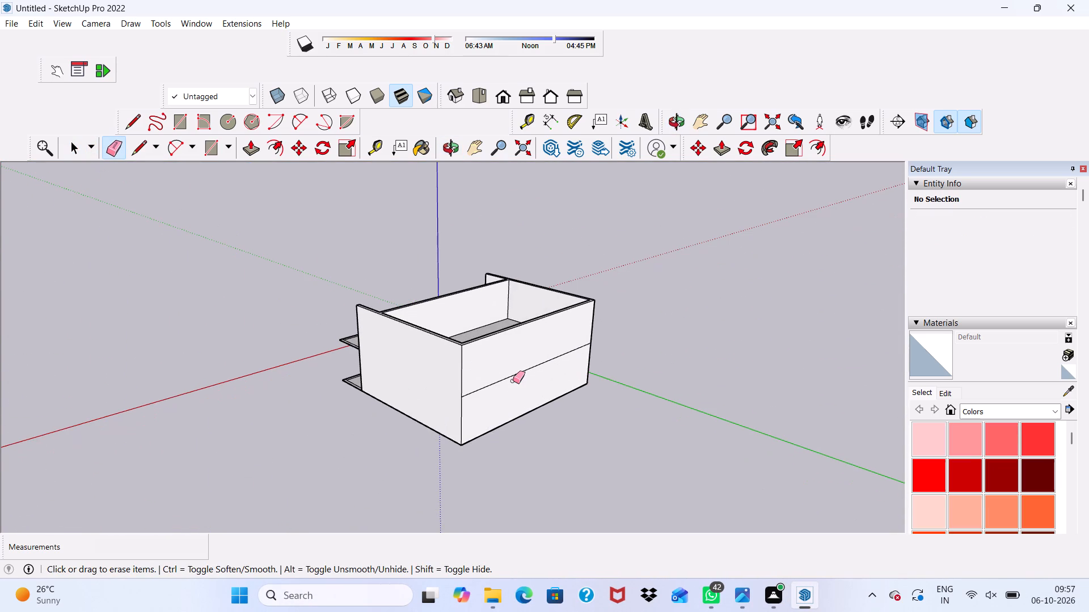
drag(513, 366, 523, 379)
Erase the horizontal seam between the two storeys on the side wall nearer the green axis.
scroll(262, 418, down, 2)
middle_drag(235, 443, 721, 427)
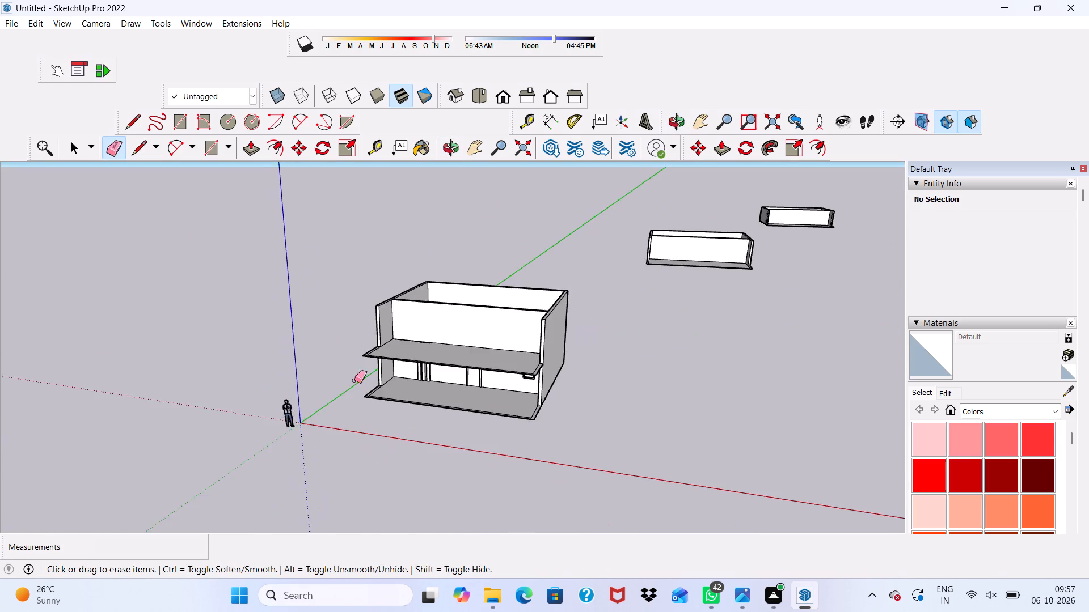
scroll(289, 346, up, 1)
scroll(344, 337, up, 8)
middle_drag(332, 330, 448, 341)
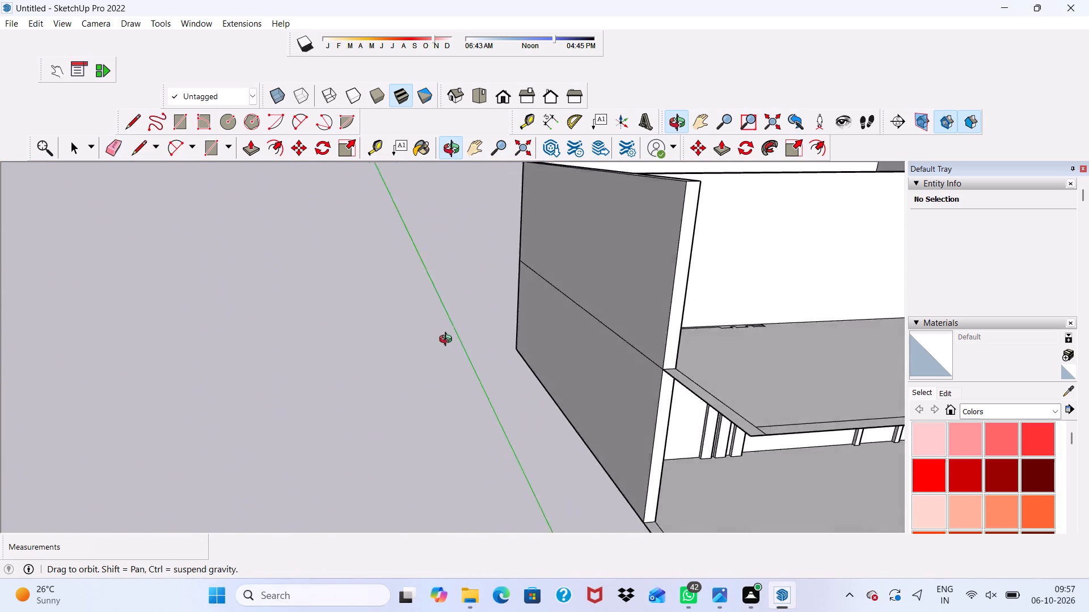
middle_drag(448, 341, 476, 348)
scroll(546, 326, up, 2)
drag(609, 277, 589, 330)
scroll(450, 328, down, 6)
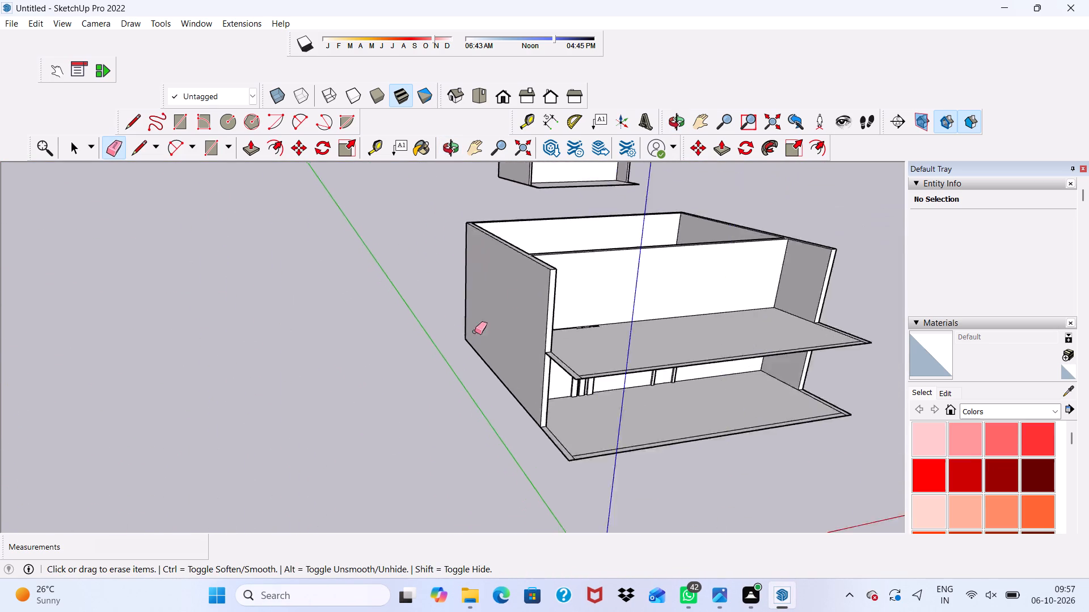
Move the entire connected two-storey building a short distance along the red axis, away from the origin, and clear the selection.
scroll(475, 331, down, 6)
scroll(665, 312, up, 1)
scroll(664, 313, down, 1)
scroll(664, 314, up, 1)
middle_drag(667, 316, 553, 284)
scroll(553, 284, up, 2)
key(space)
key(space)
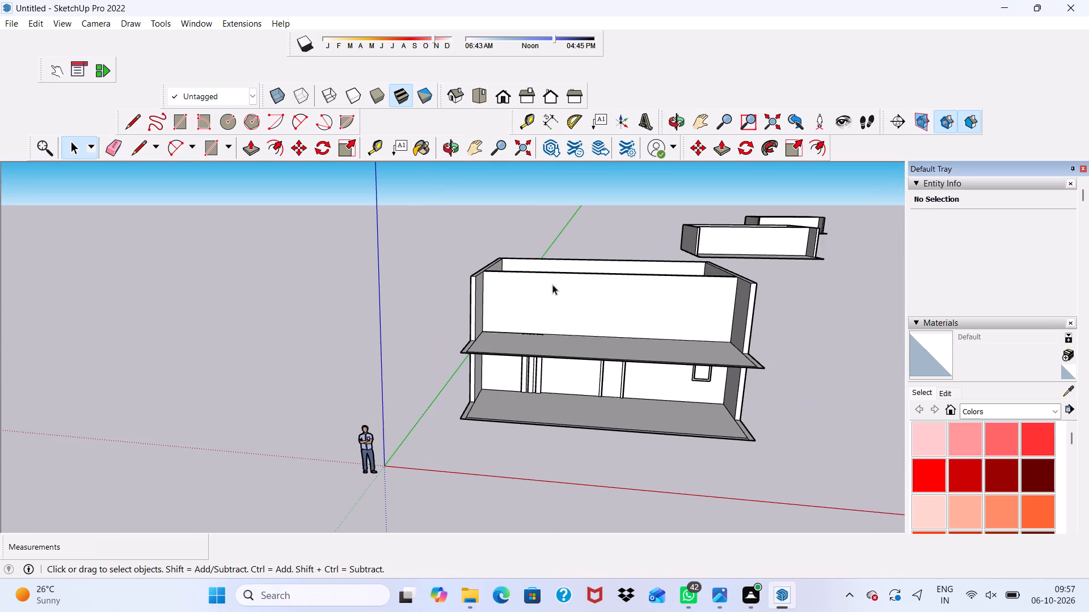
drag(568, 321, 569, 326)
double_click(566, 327)
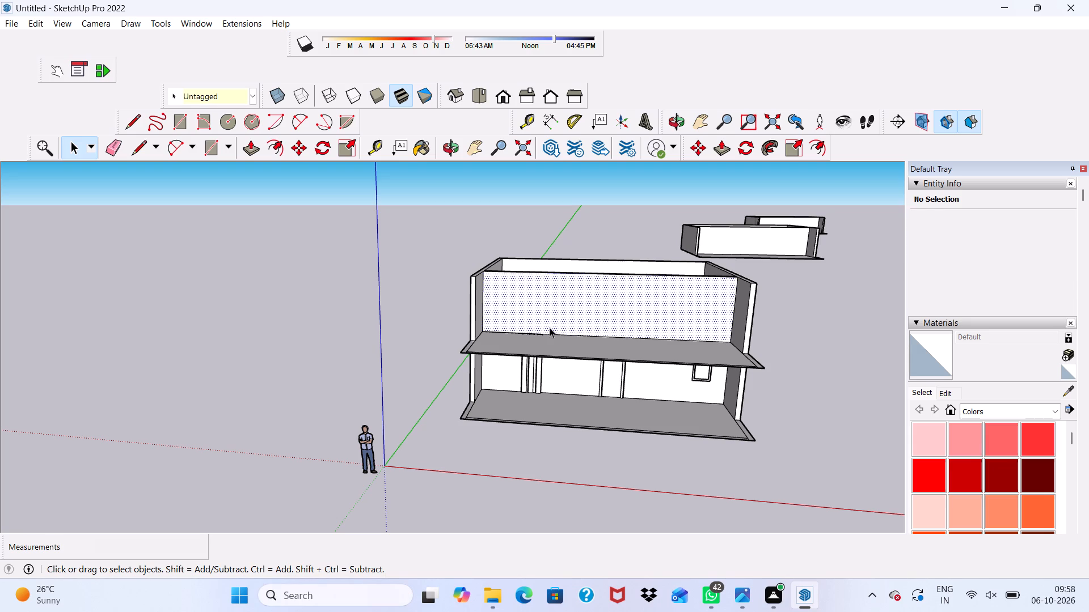
triple_click(577, 330)
click(580, 331)
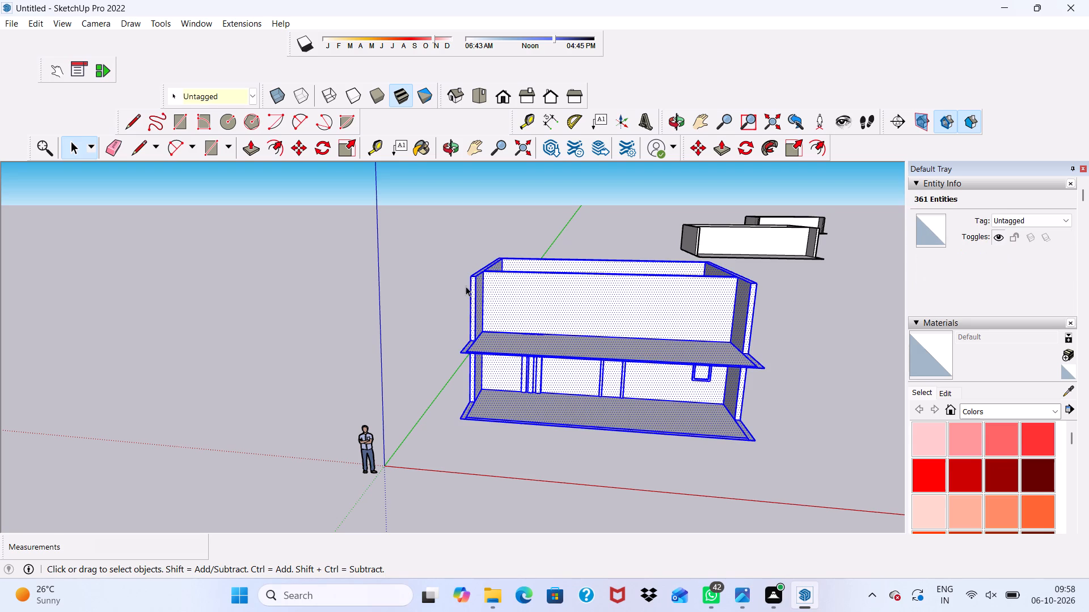
click(296, 150)
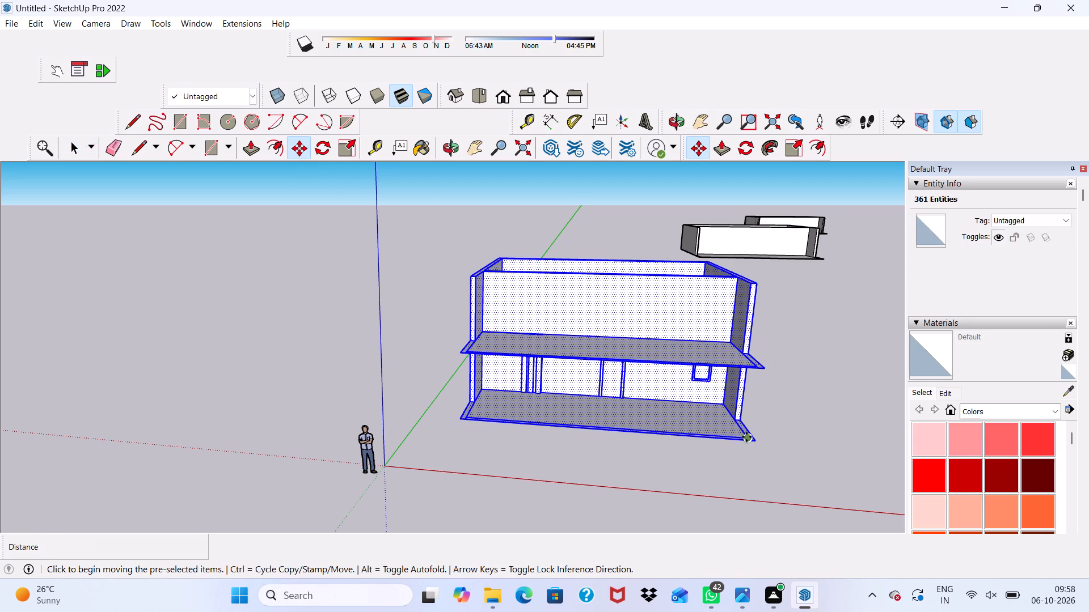
drag(733, 419, 766, 466)
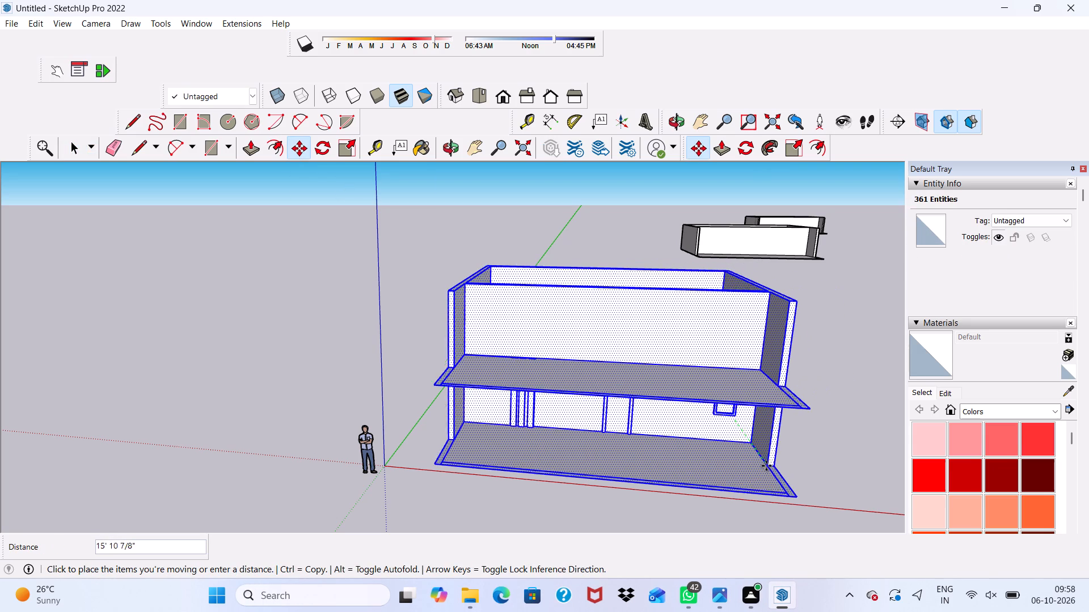
drag(766, 466, 769, 430)
key(space)
click(824, 409)
Examine the stacked two-storey building and the two spare storey shells from the front and from above.
scroll(486, 317, up, 3)
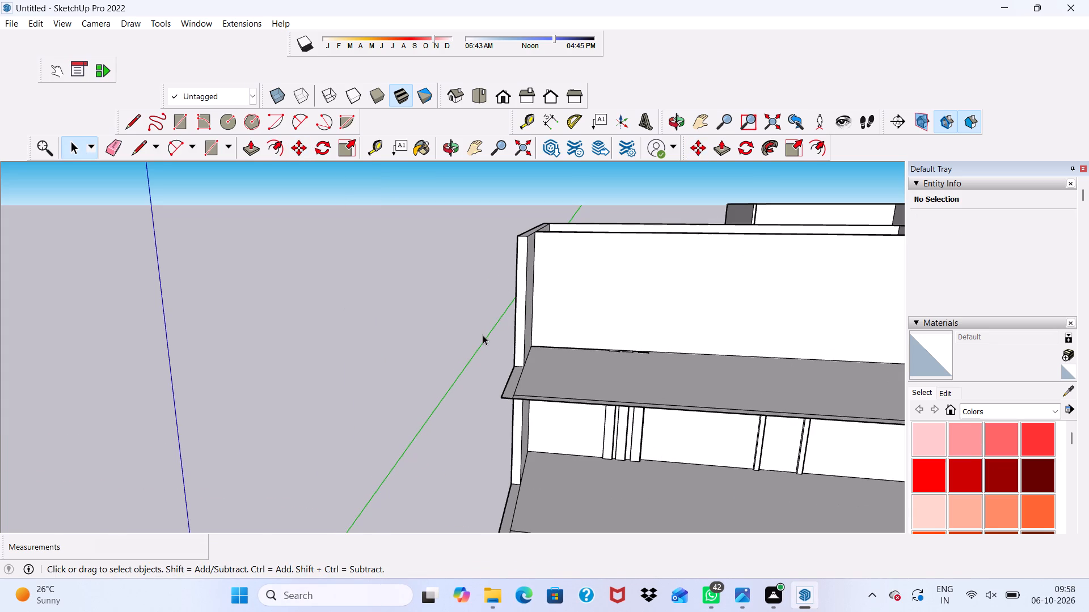
scroll(481, 426, down, 3)
scroll(499, 347, down, 4)
scroll(576, 438, down, 3)
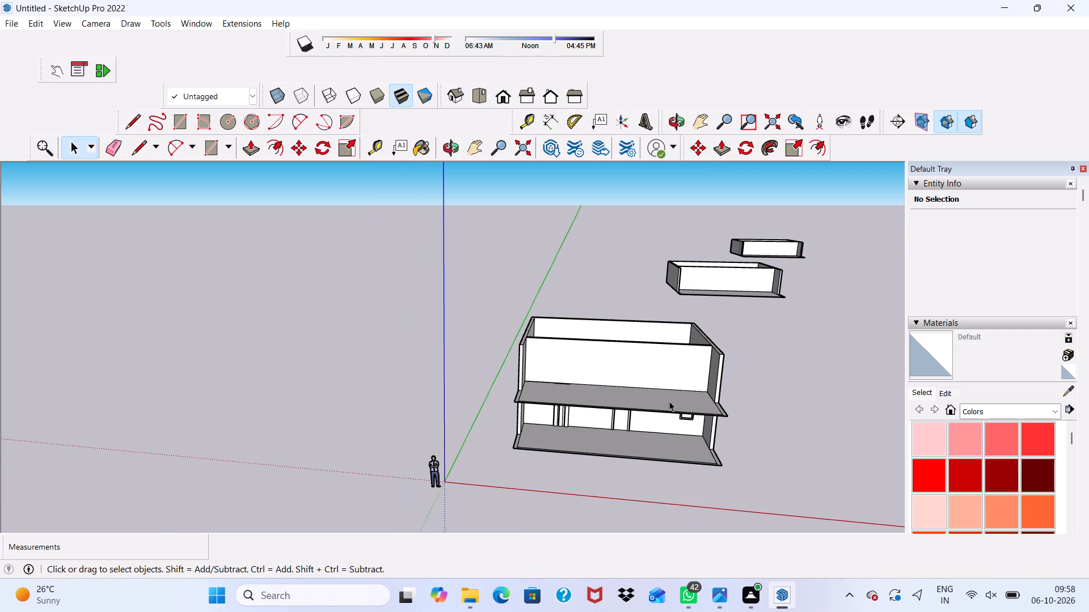
scroll(613, 347, up, 4)
scroll(609, 363, down, 1)
middle_drag(607, 364, 564, 338)
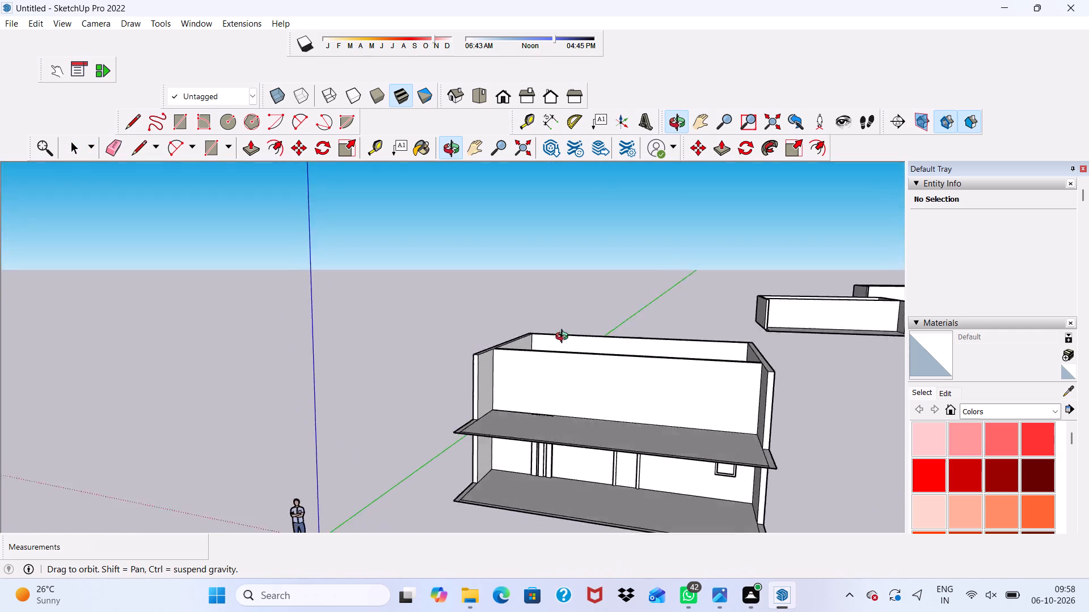
middle_drag(564, 338, 638, 317)
scroll(578, 423, up, 3)
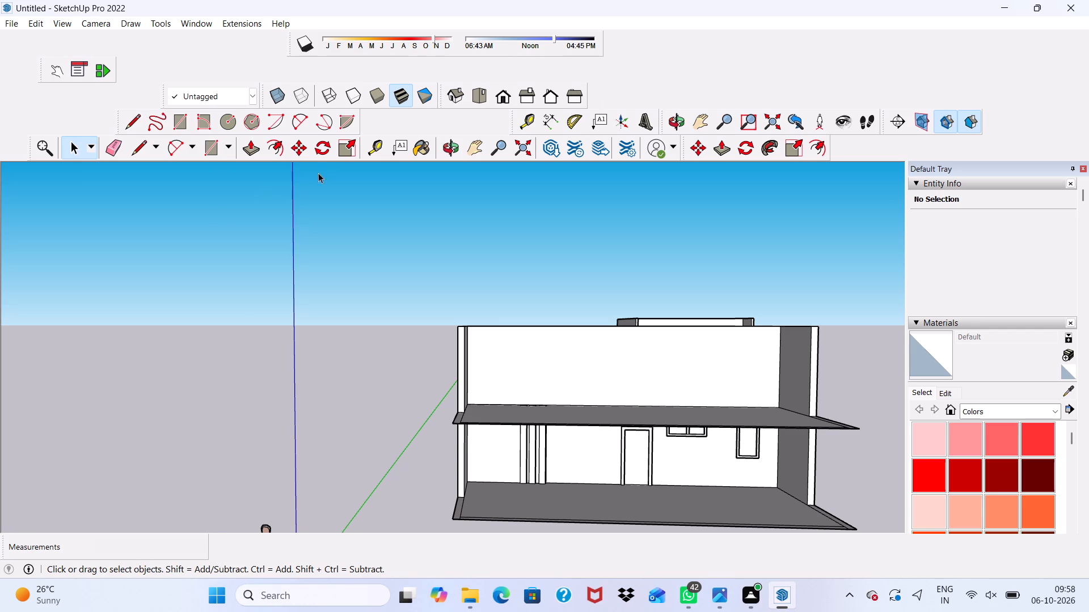
scroll(344, 228, up, 3)
scroll(374, 217, down, 7)
middle_drag(500, 236, 505, 307)
scroll(547, 221, up, 2)
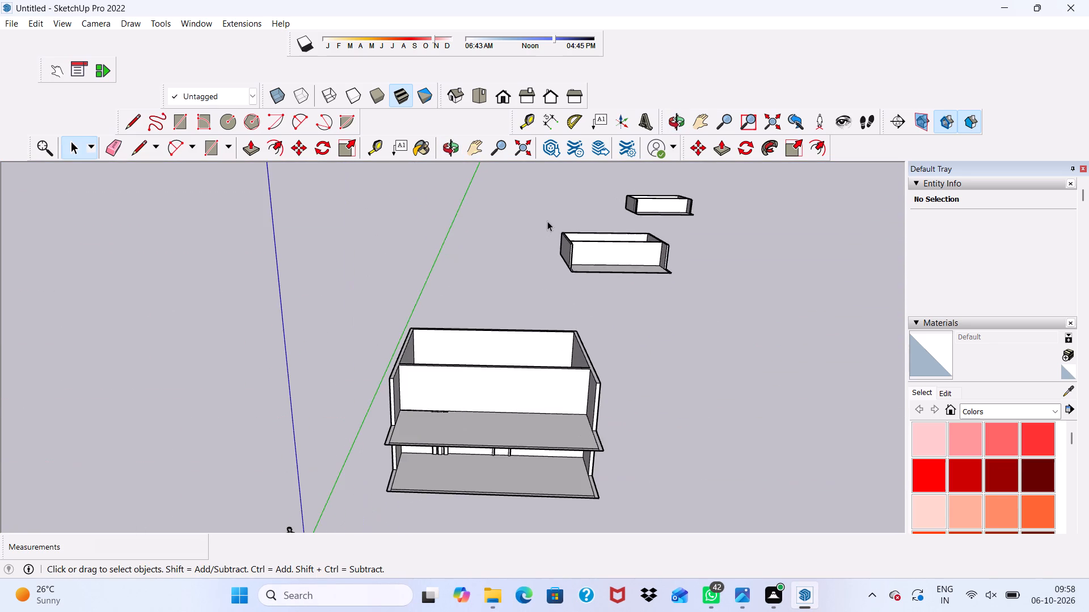
scroll(548, 220, down, 5)
middle_drag(558, 286, 563, 212)
scroll(563, 212, up, 4)
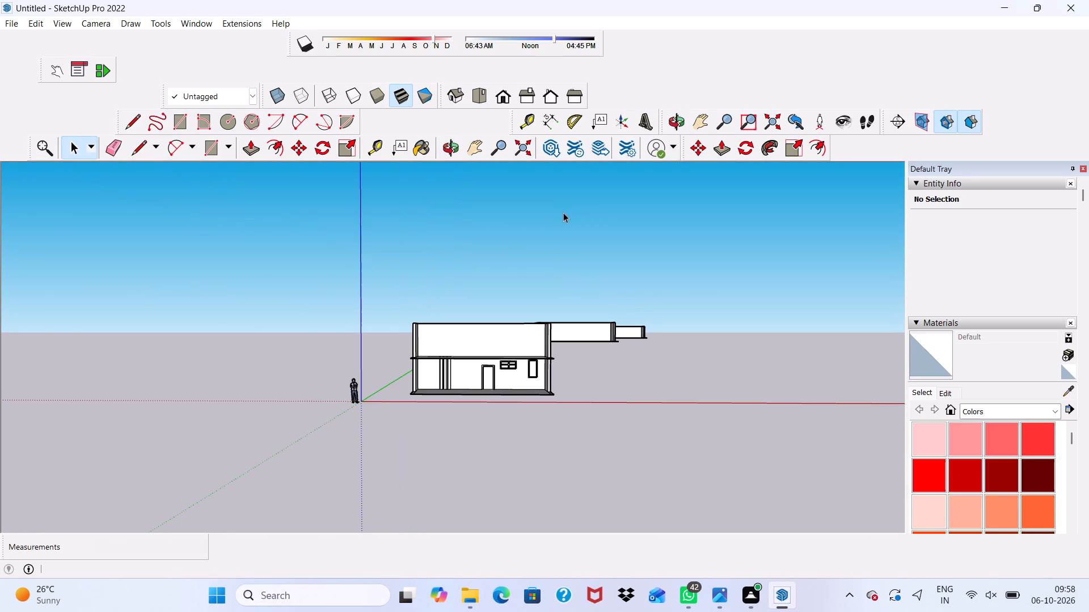
scroll(563, 212, up, 3)
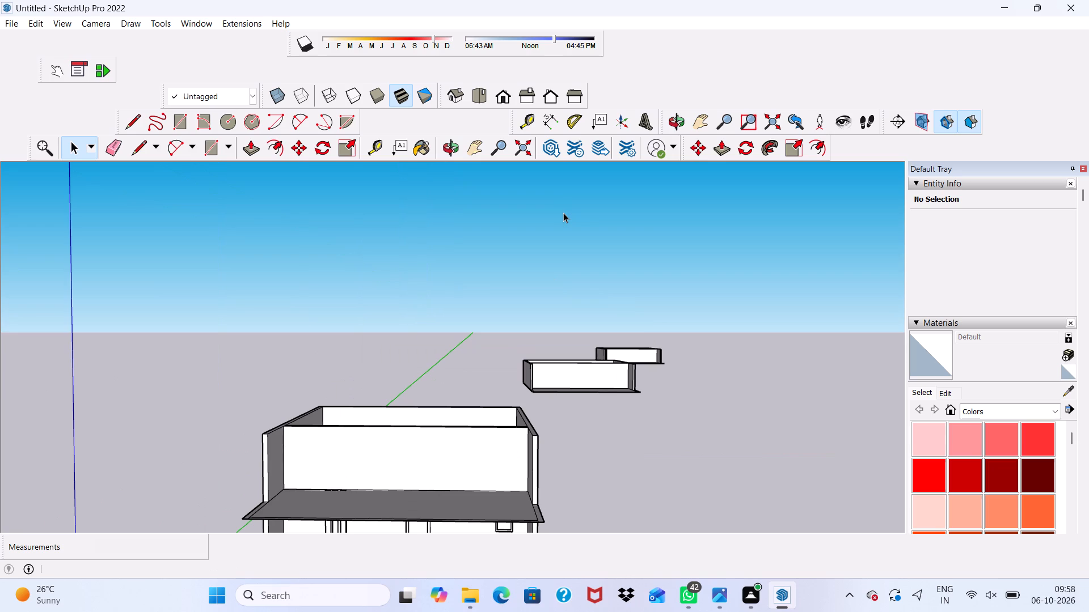
scroll(533, 250, down, 4)
scroll(514, 240, up, 2)
scroll(510, 248, down, 1)
middle_drag(491, 293, 491, 297)
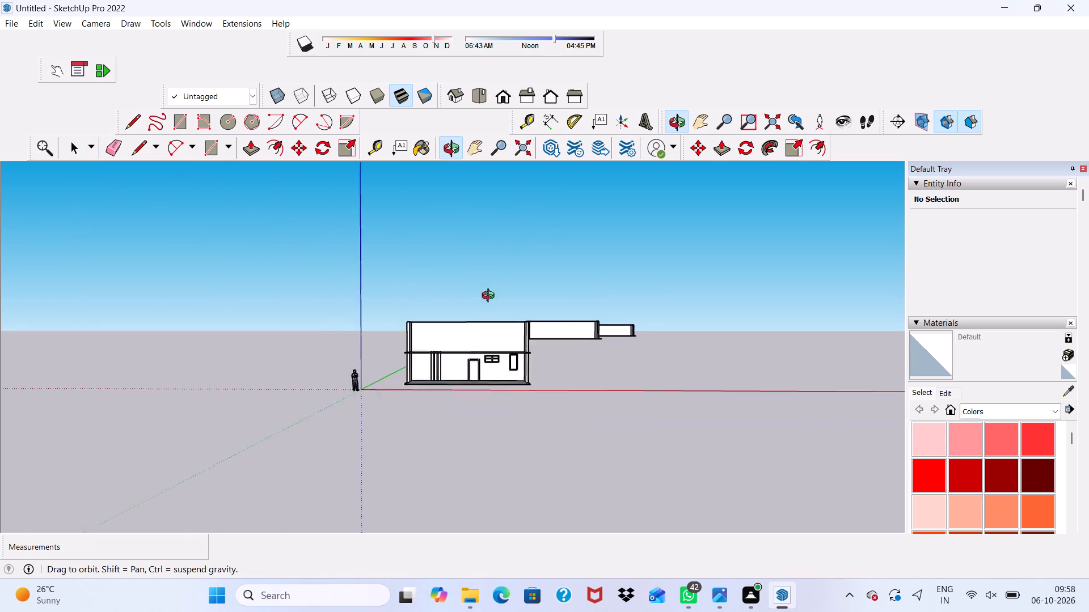
middle_drag(491, 297, 483, 333)
scroll(435, 365, up, 9)
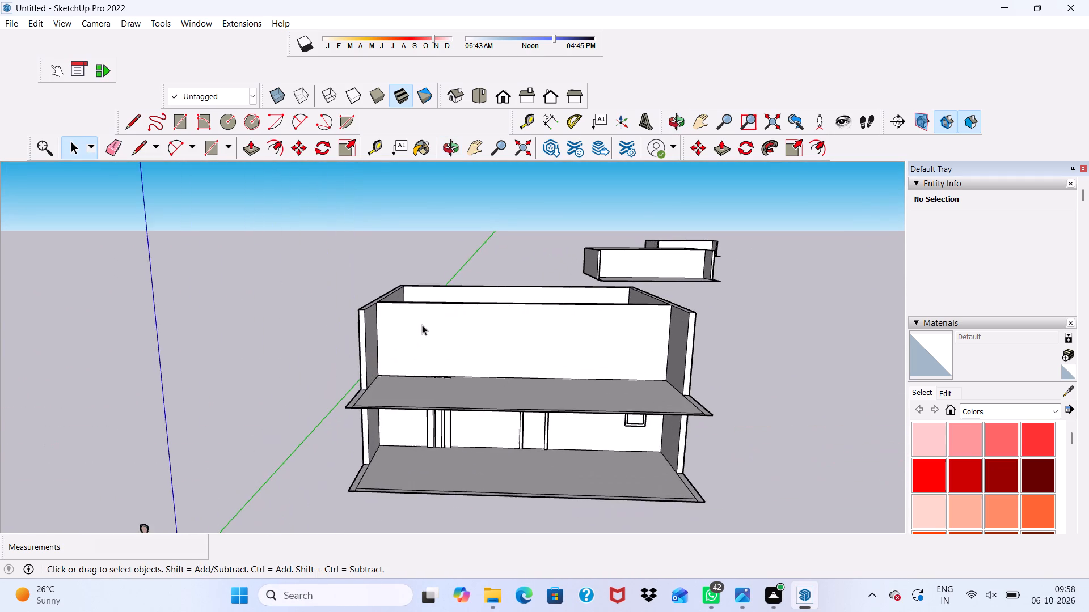
scroll(382, 288, down, 2)
scroll(409, 263, up, 2)
scroll(402, 242, down, 7)
middle_drag(444, 304, 432, 299)
middle_click(432, 299)
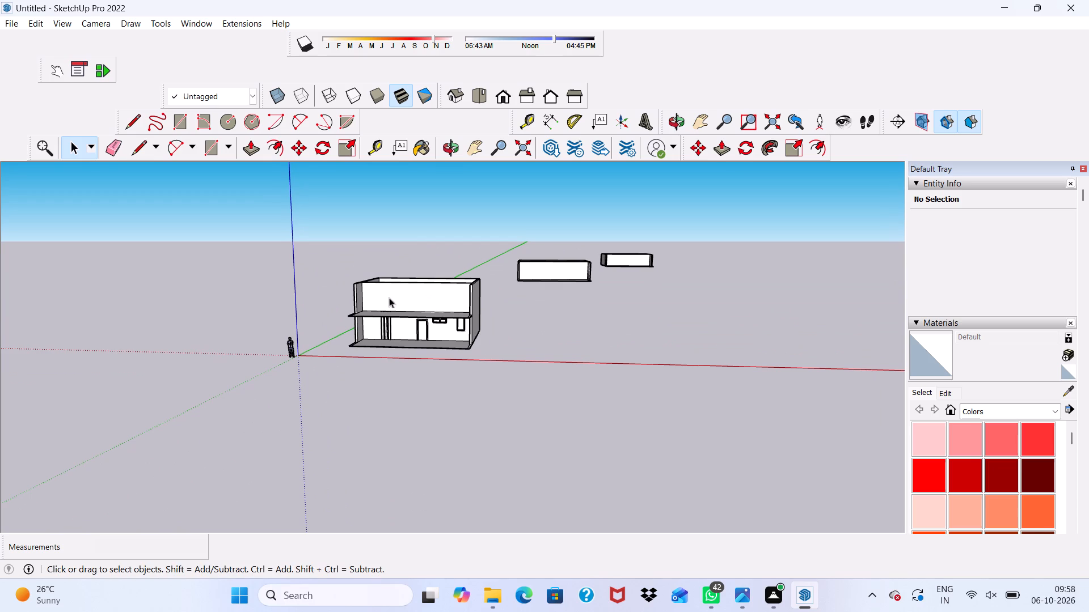
scroll(416, 280, up, 2)
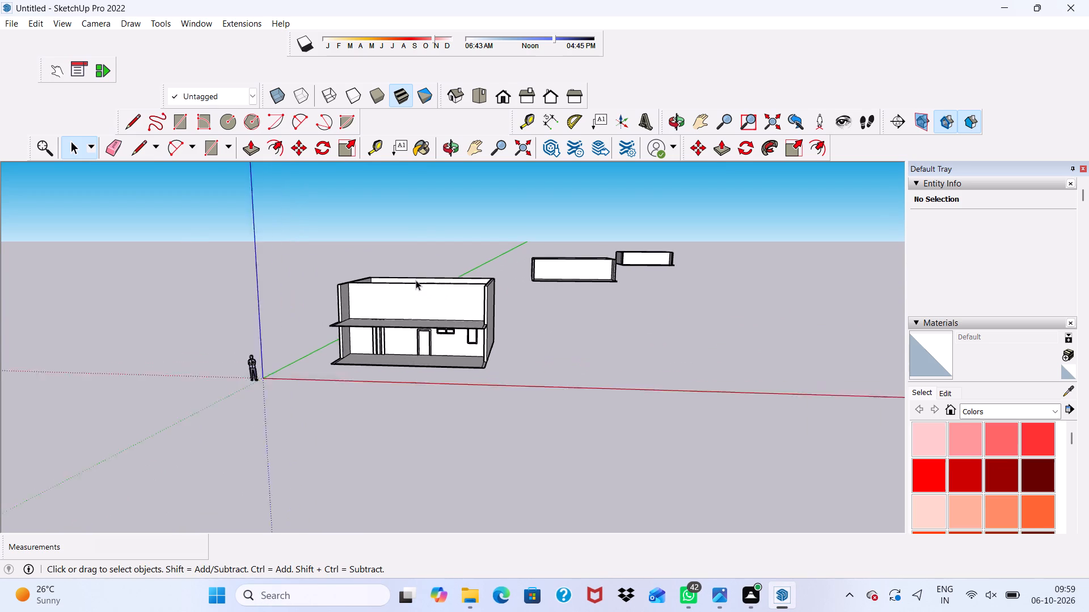
scroll(416, 280, up, 2)
scroll(416, 280, down, 2)
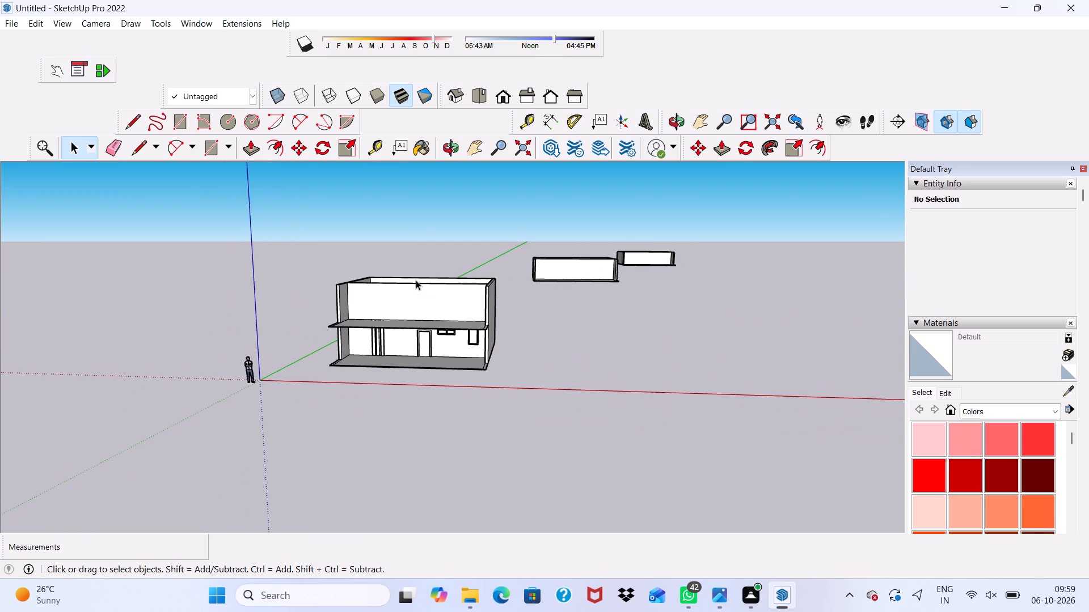
scroll(416, 280, up, 2)
scroll(416, 280, down, 4)
middle_drag(416, 280, 445, 271)
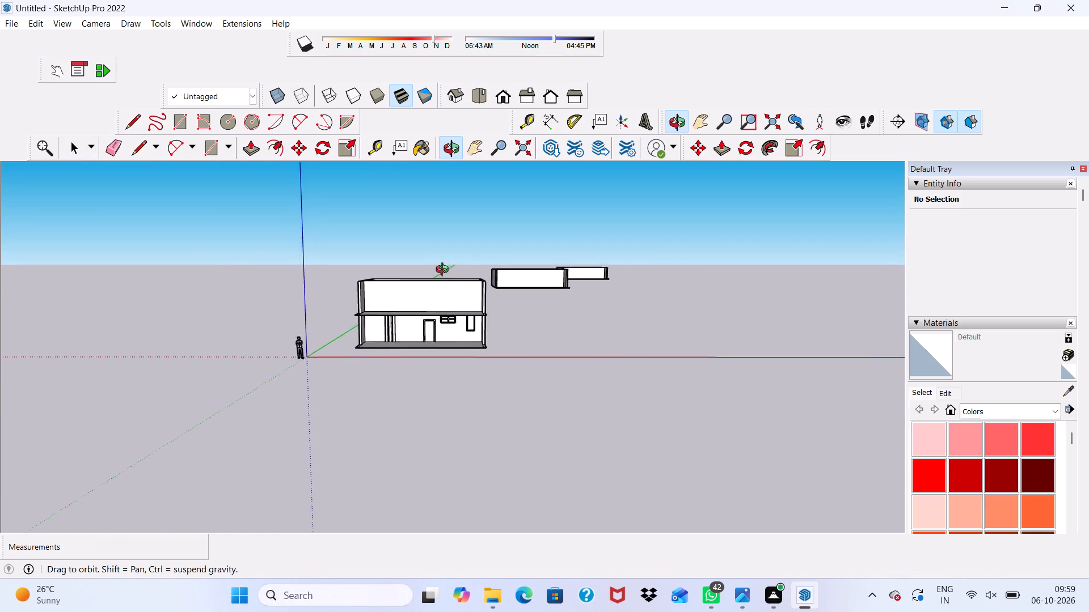
middle_drag(445, 271, 434, 260)
middle_click(434, 260)
scroll(388, 298, up, 3)
scroll(201, 137, up, 1)
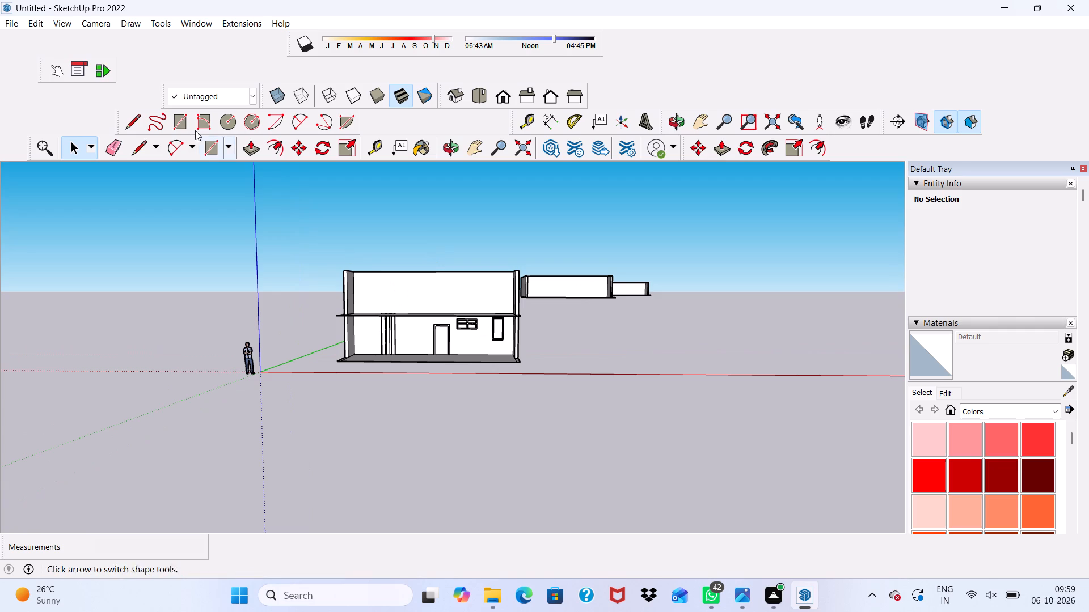
scroll(195, 130, up, 4)
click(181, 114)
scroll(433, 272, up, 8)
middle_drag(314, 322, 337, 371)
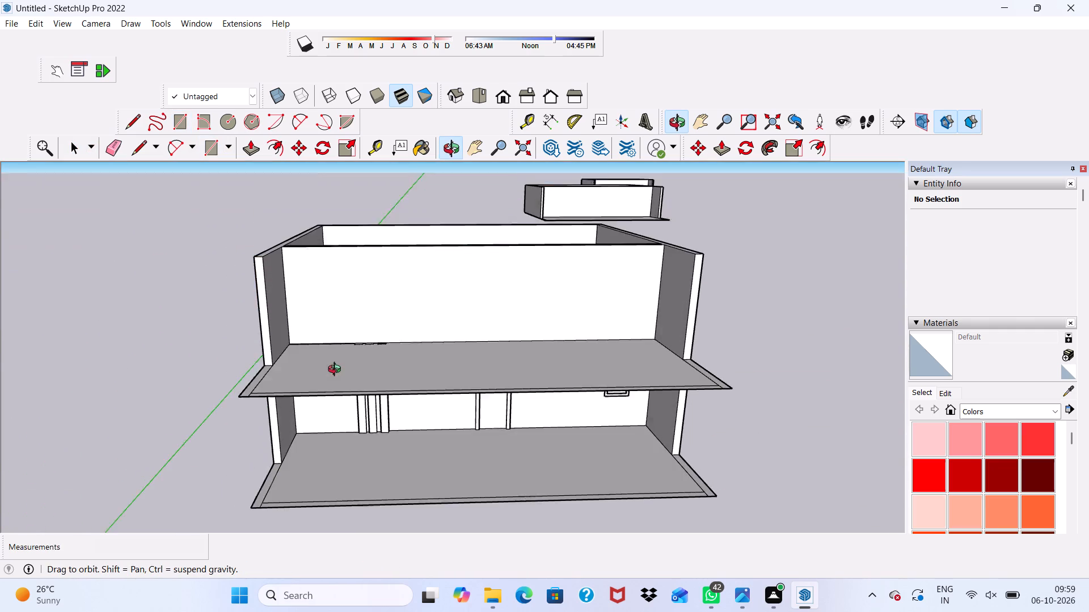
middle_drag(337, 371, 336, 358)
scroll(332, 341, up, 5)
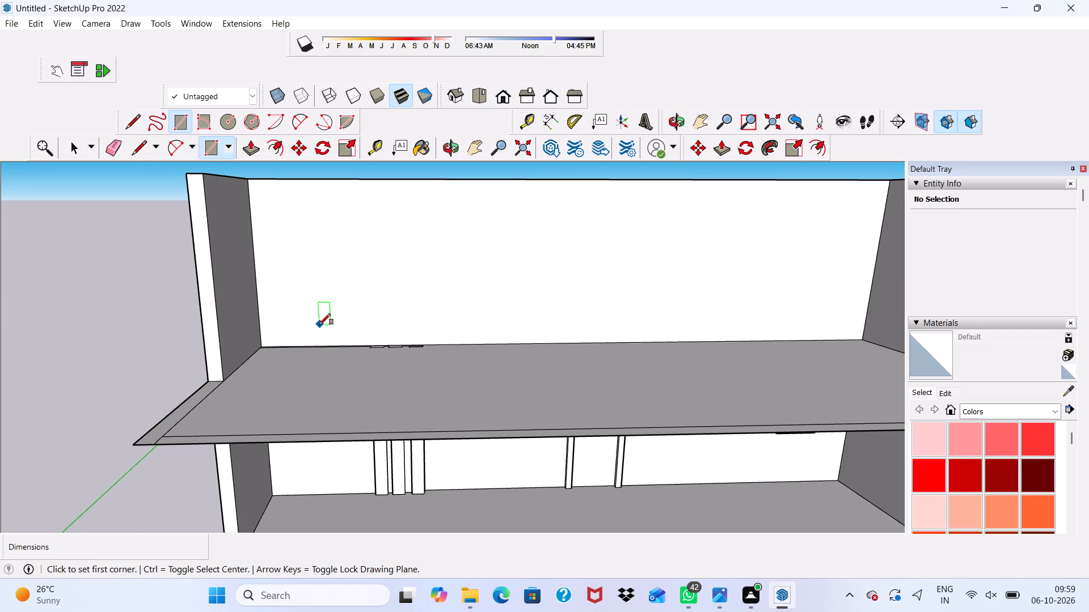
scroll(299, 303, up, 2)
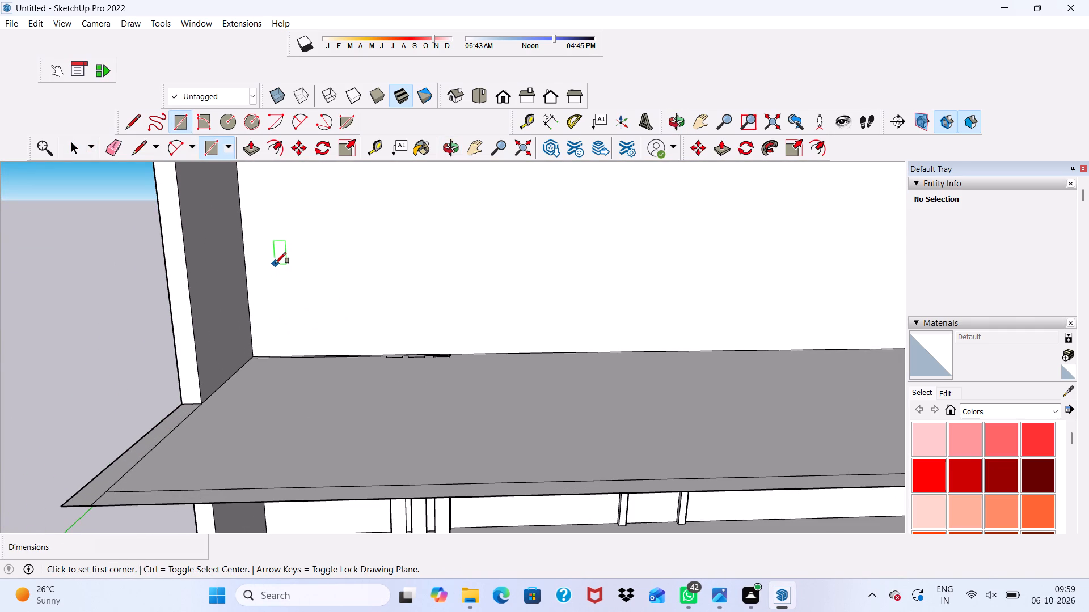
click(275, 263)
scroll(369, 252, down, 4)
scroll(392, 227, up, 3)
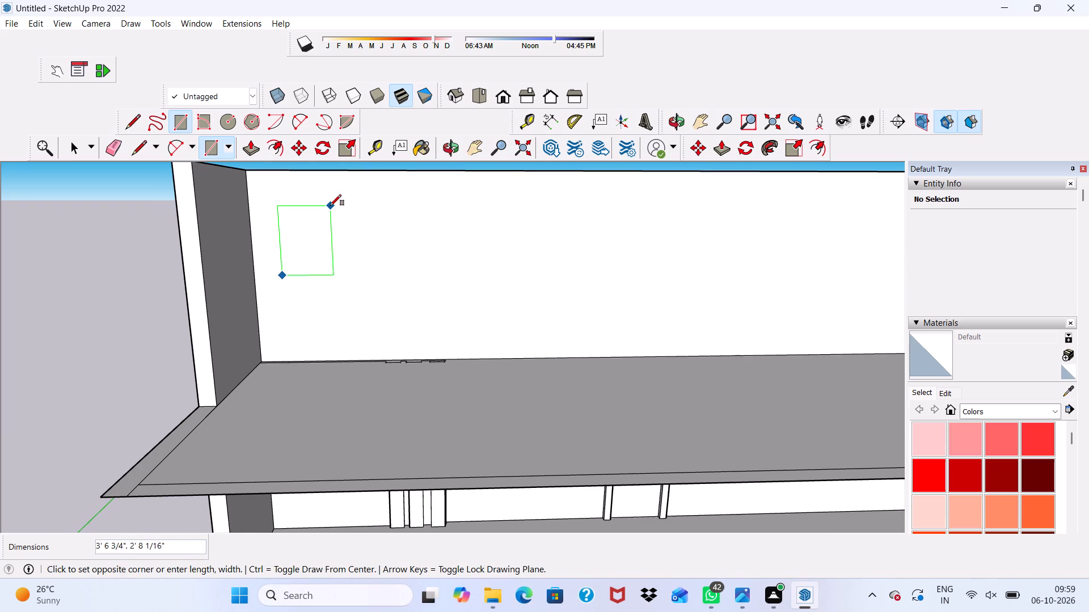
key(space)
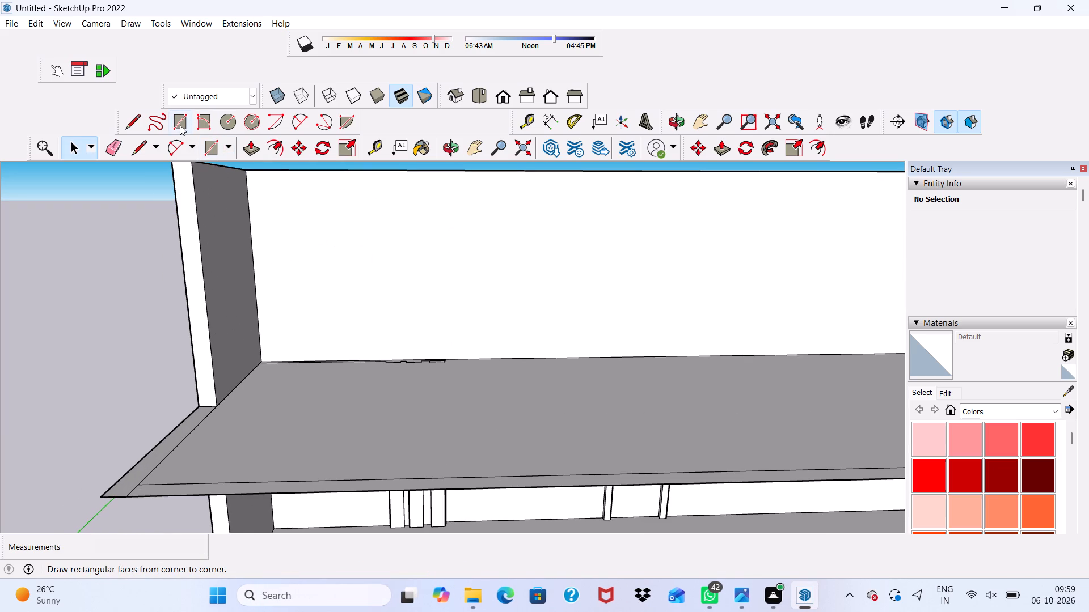
Draw a window rectangle about 4' 5" wide and 6' 3" high on the upper storey's recessed front wall, near the green-axis side.
click(180, 125)
click(278, 210)
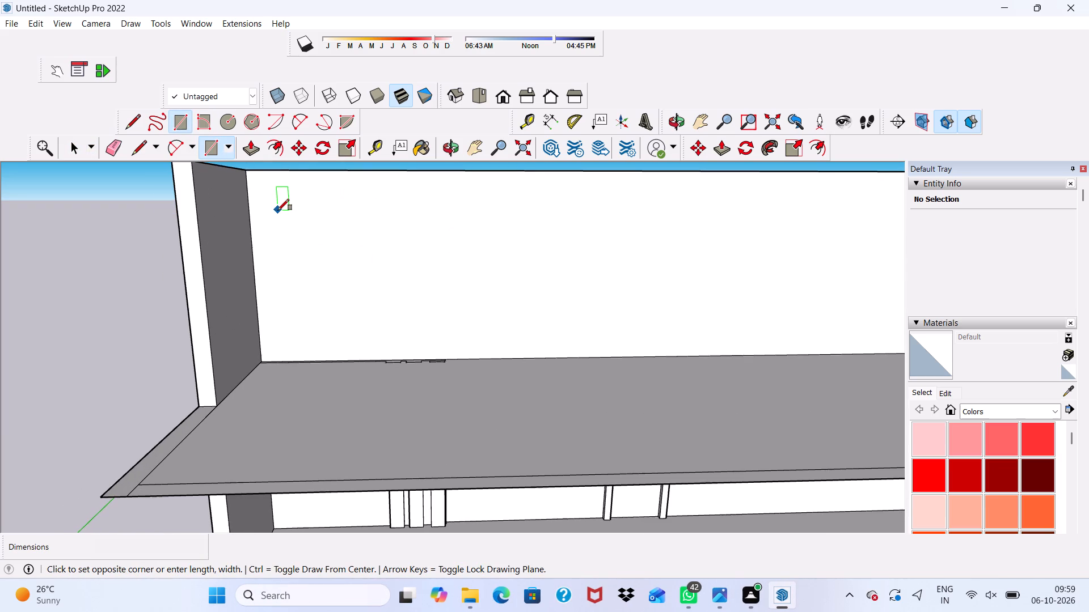
click(369, 328)
Offset the window rectangle inward by 3" to outline its frame.
click(268, 147)
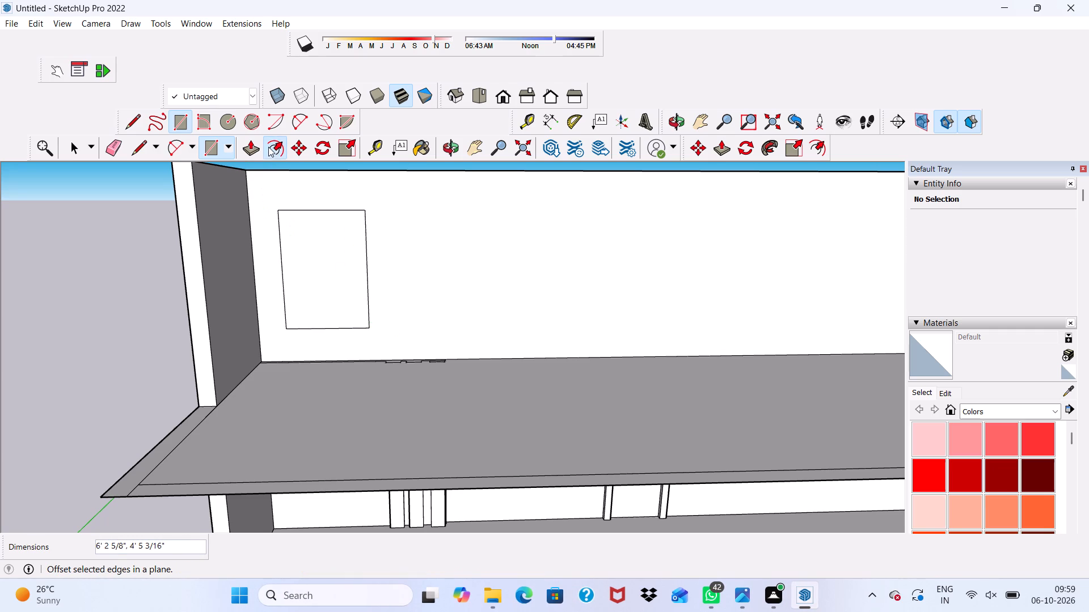
click(303, 275)
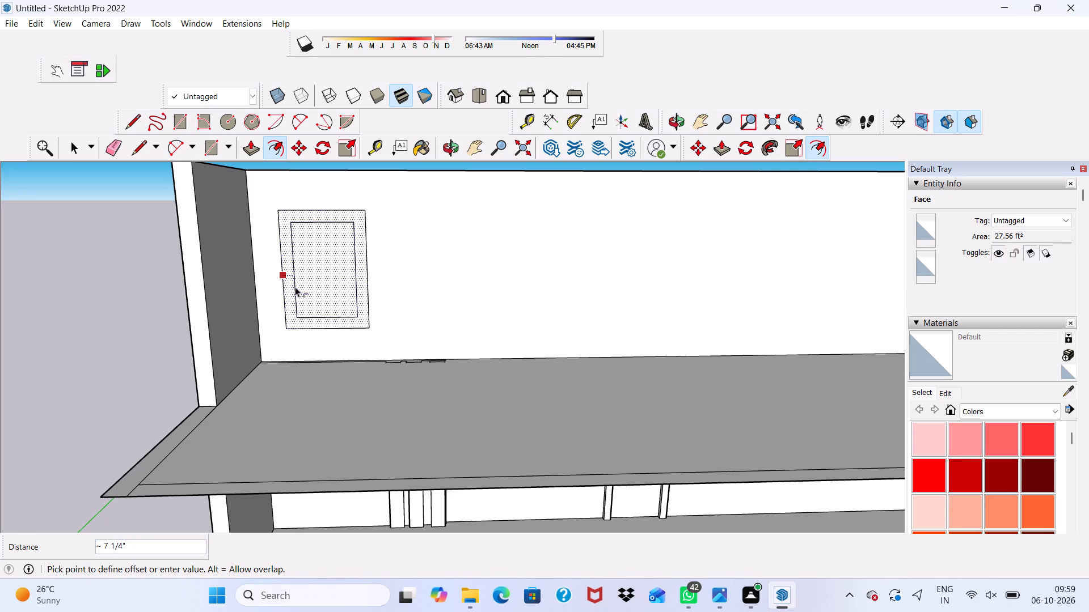
text(3")
key(Return)
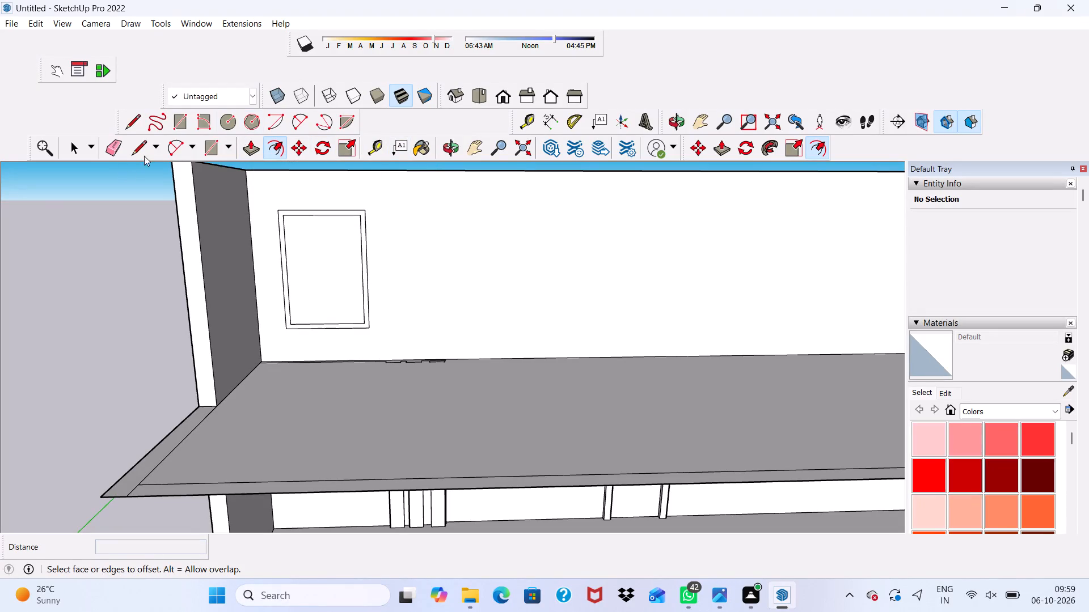
Draw a vertical mullion about 2 5/16" wide from the inner frame's top-edge midpoint down to its bottom edge.
click(175, 120)
scroll(330, 221, up, 2)
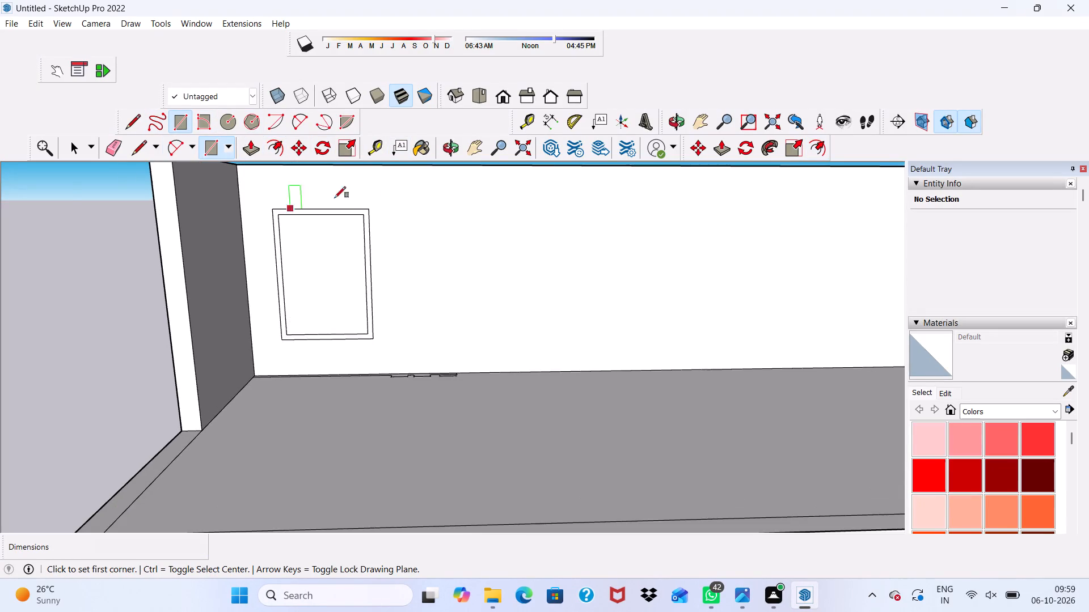
scroll(335, 198, up, 2)
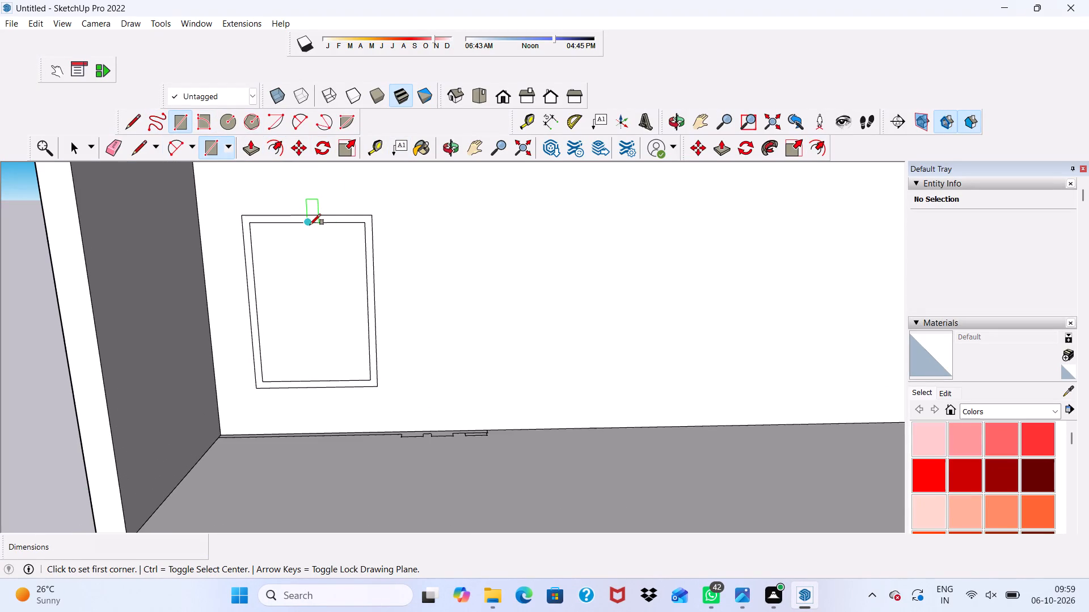
click(310, 225)
scroll(295, 226, down, 2)
scroll(295, 232, up, 1)
scroll(295, 235, down, 5)
scroll(330, 248, up, 2)
scroll(343, 295, up, 2)
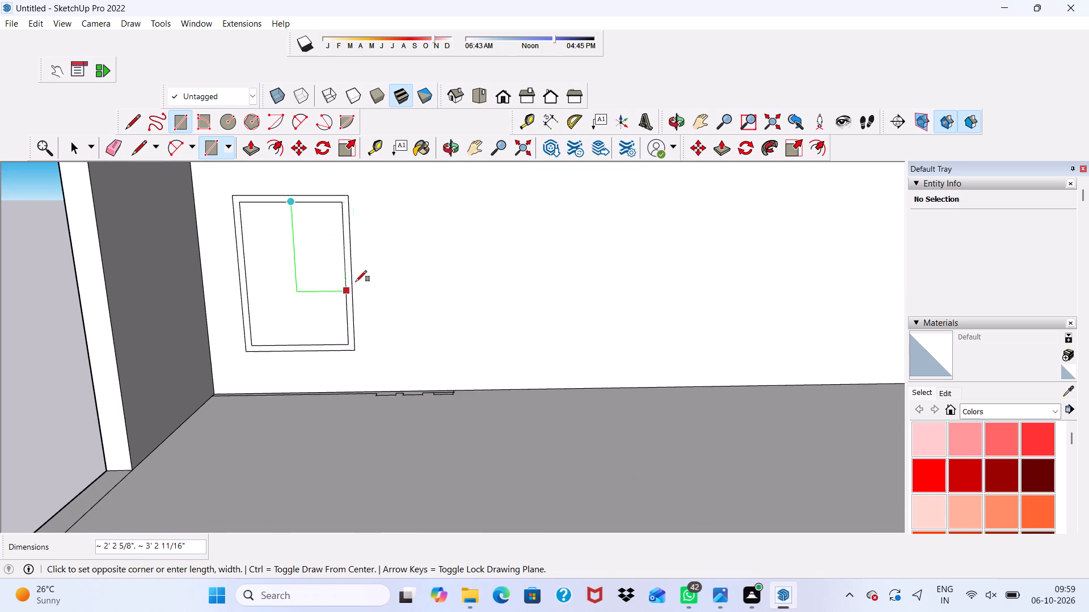
scroll(307, 334, up, 7)
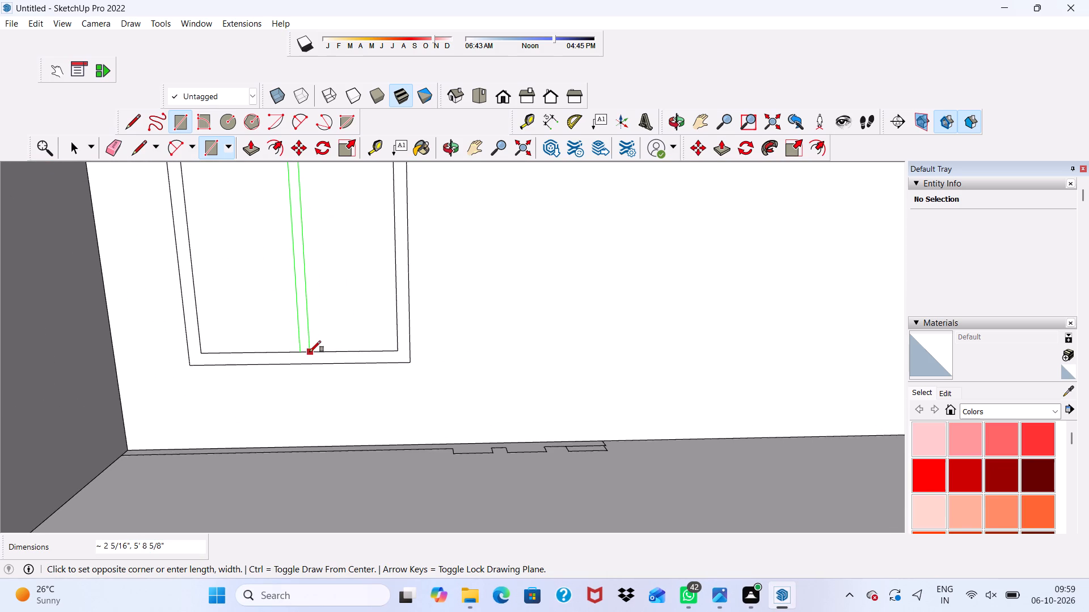
click(310, 352)
scroll(261, 347, down, 7)
scroll(271, 331, up, 1)
scroll(275, 336, down, 2)
scroll(152, 142, up, 4)
Erase the short edges at the mullion's top and bottom so it merges with the window frame.
click(113, 146)
scroll(223, 218, down, 8)
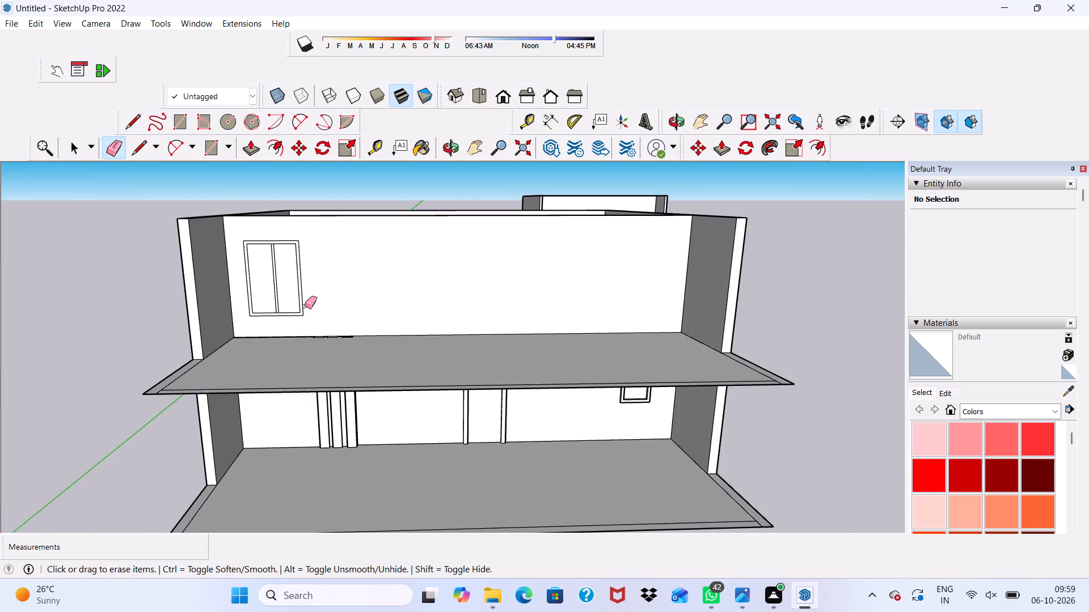
scroll(289, 237, up, 7)
scroll(263, 216, down, 1)
scroll(256, 201, up, 15)
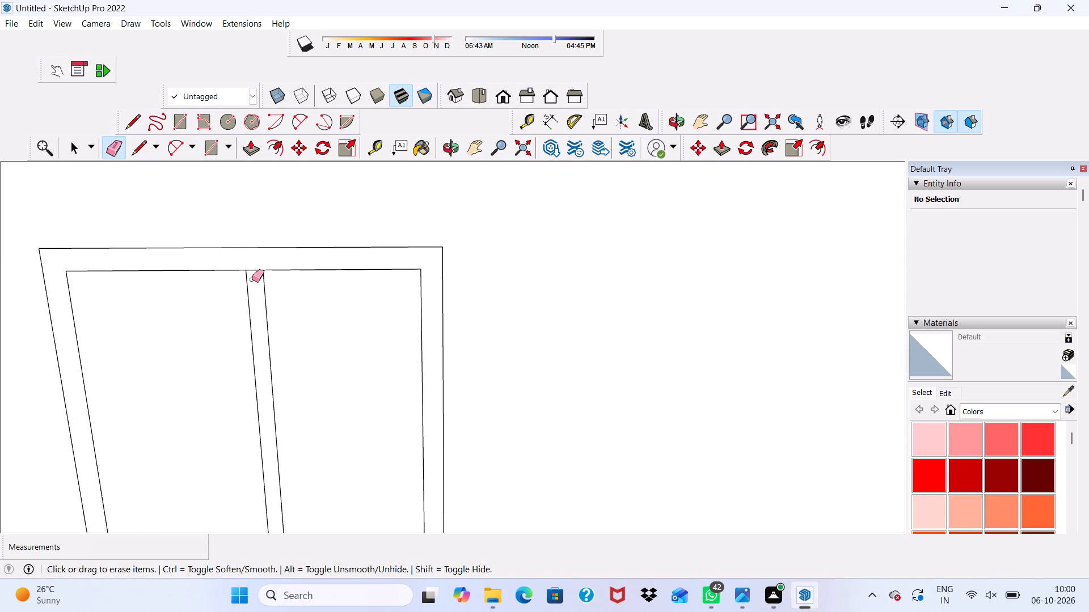
click(252, 273)
scroll(251, 261, down, 2)
scroll(310, 217, up, 1)
scroll(310, 217, down, 10)
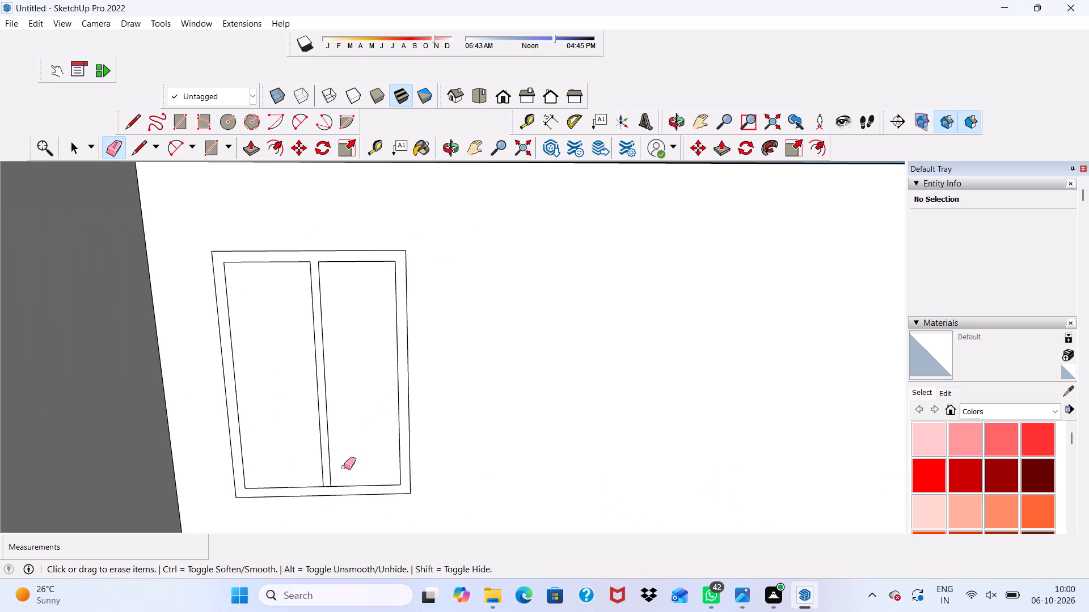
scroll(328, 505, up, 12)
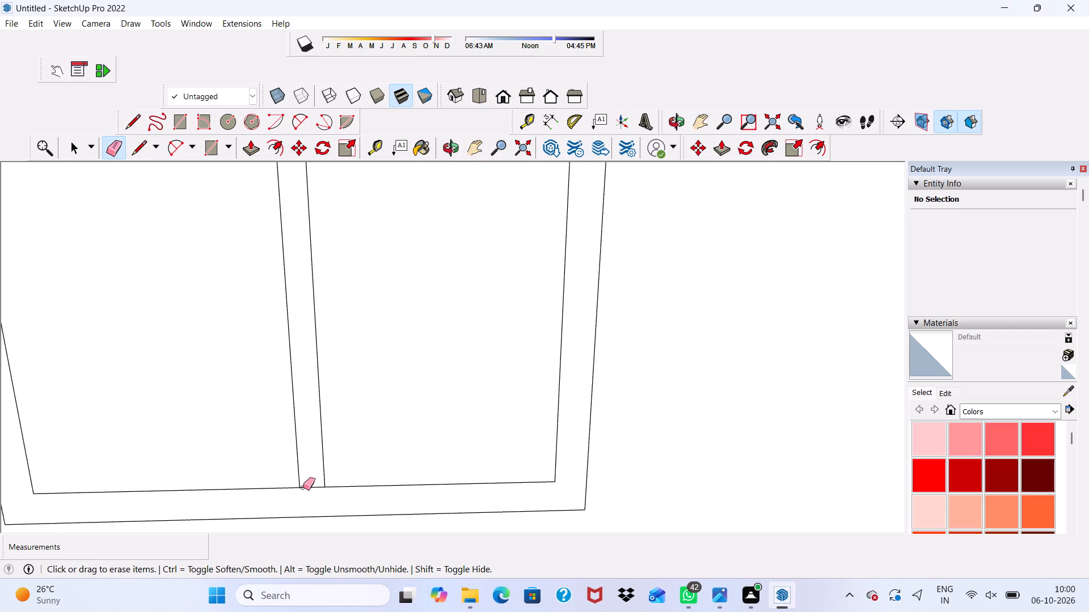
click(303, 487)
scroll(305, 473, down, 1)
click(347, 452)
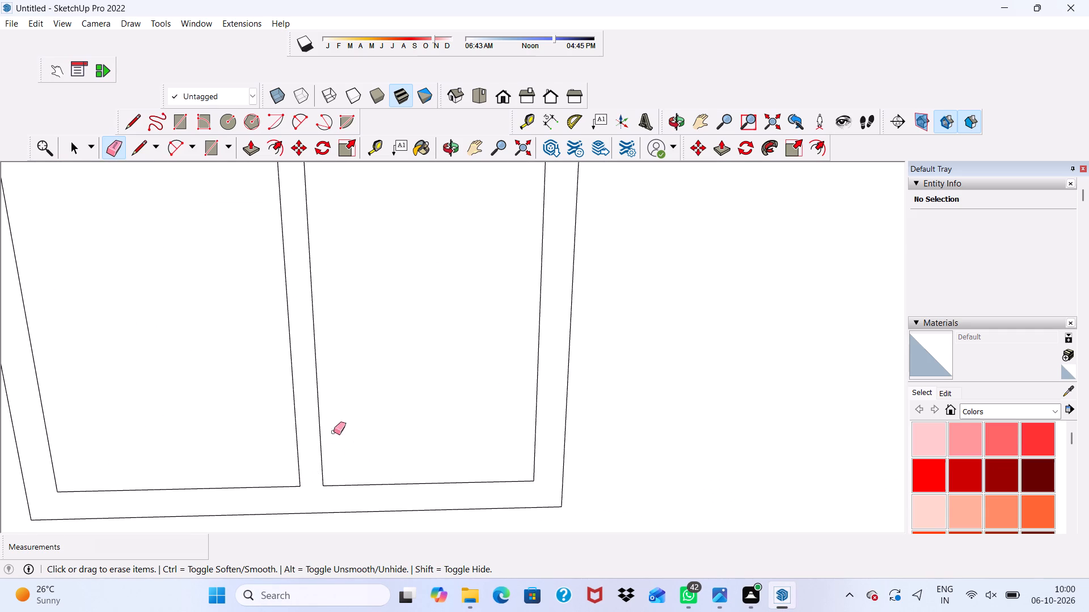
Push/Pull the window frame and mullion face outward from the wall by 3".
key(space)
click(248, 143)
scroll(327, 257, down, 2)
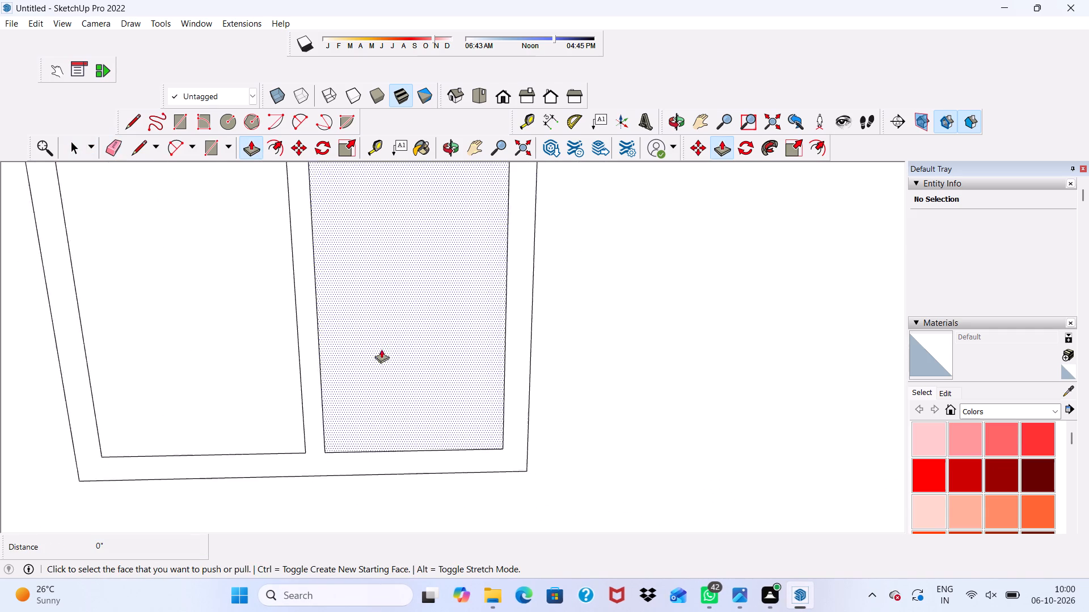
scroll(381, 349, down, 12)
scroll(336, 398, up, 1)
scroll(334, 401, down, 1)
scroll(233, 356, up, 5)
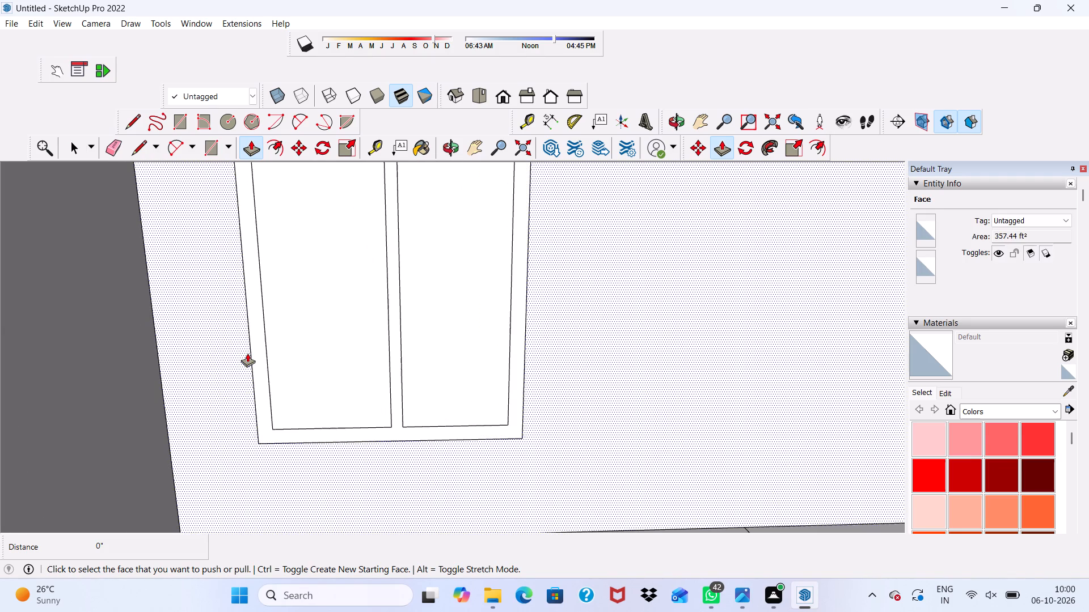
click(261, 353)
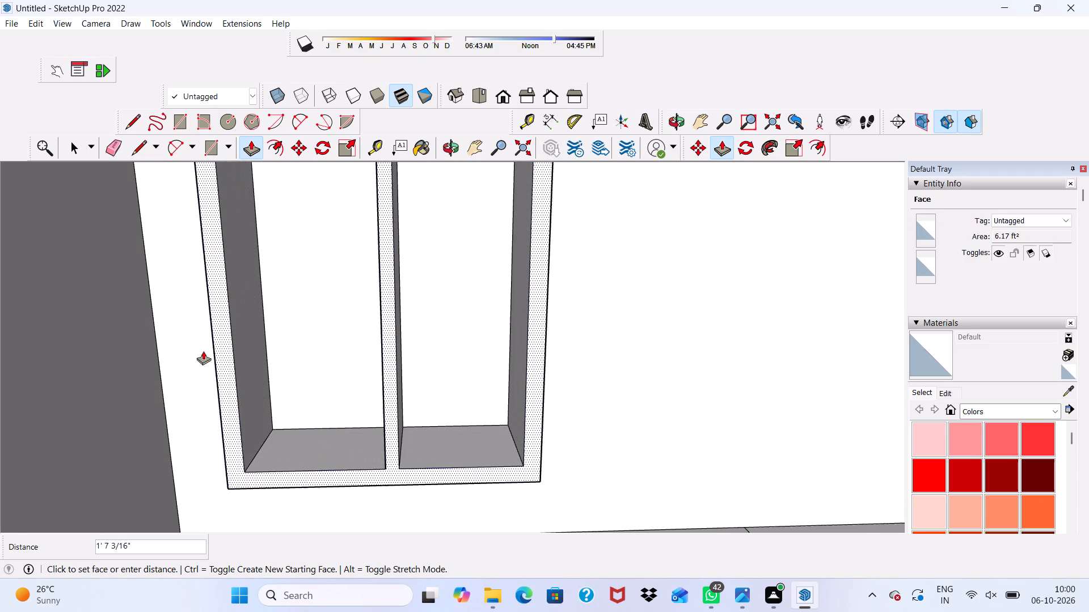
text(3")
key(Return)
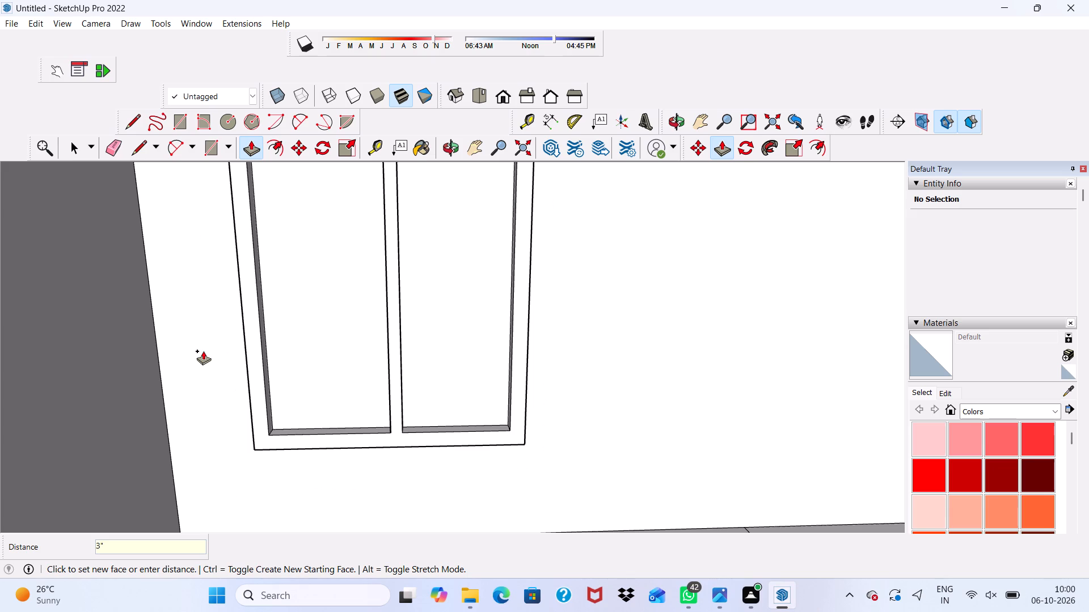
key(space)
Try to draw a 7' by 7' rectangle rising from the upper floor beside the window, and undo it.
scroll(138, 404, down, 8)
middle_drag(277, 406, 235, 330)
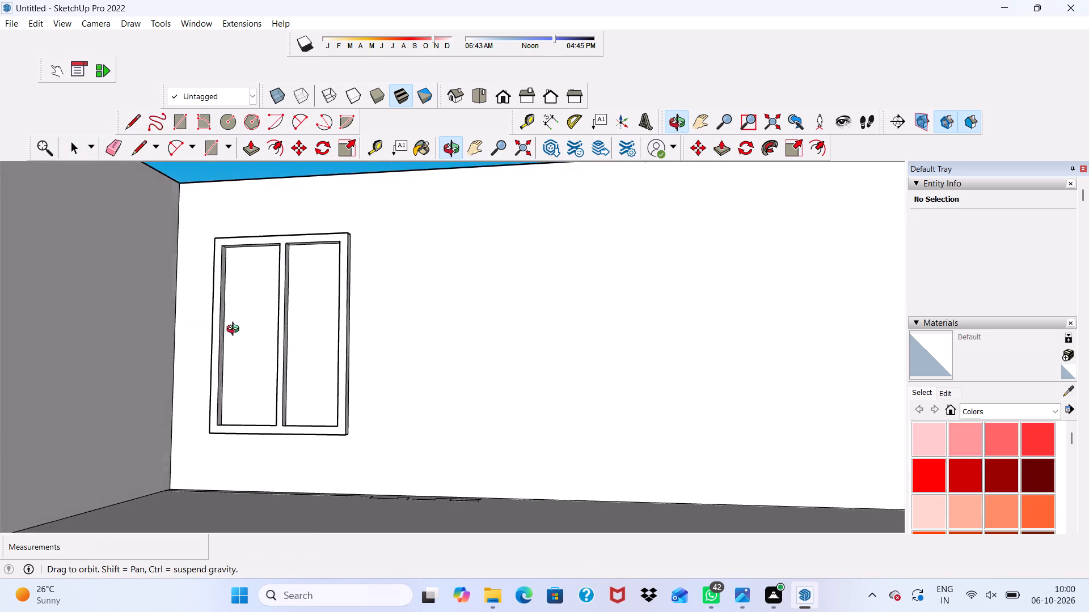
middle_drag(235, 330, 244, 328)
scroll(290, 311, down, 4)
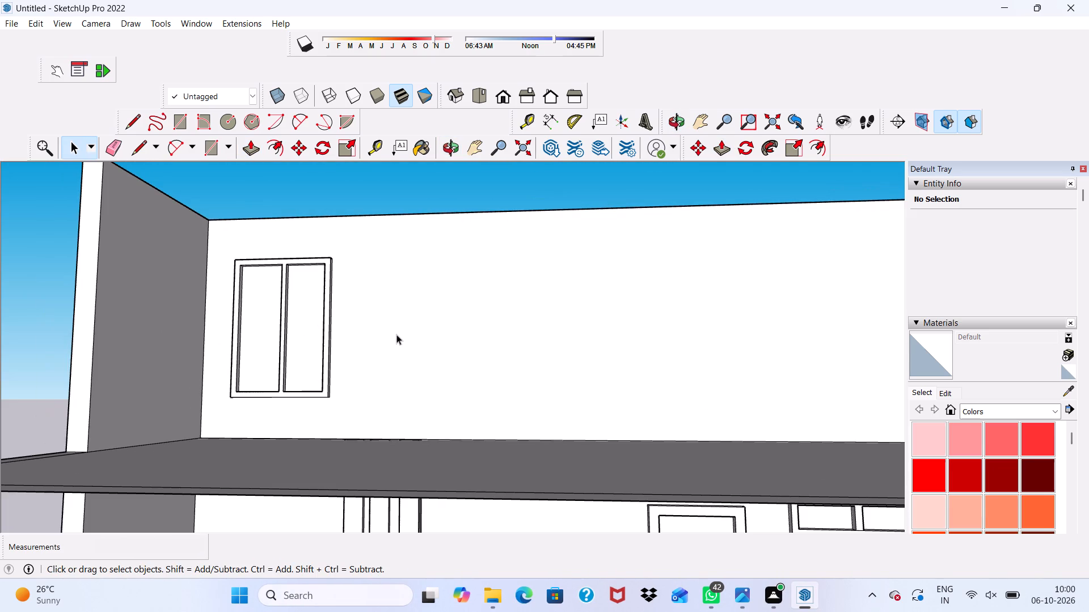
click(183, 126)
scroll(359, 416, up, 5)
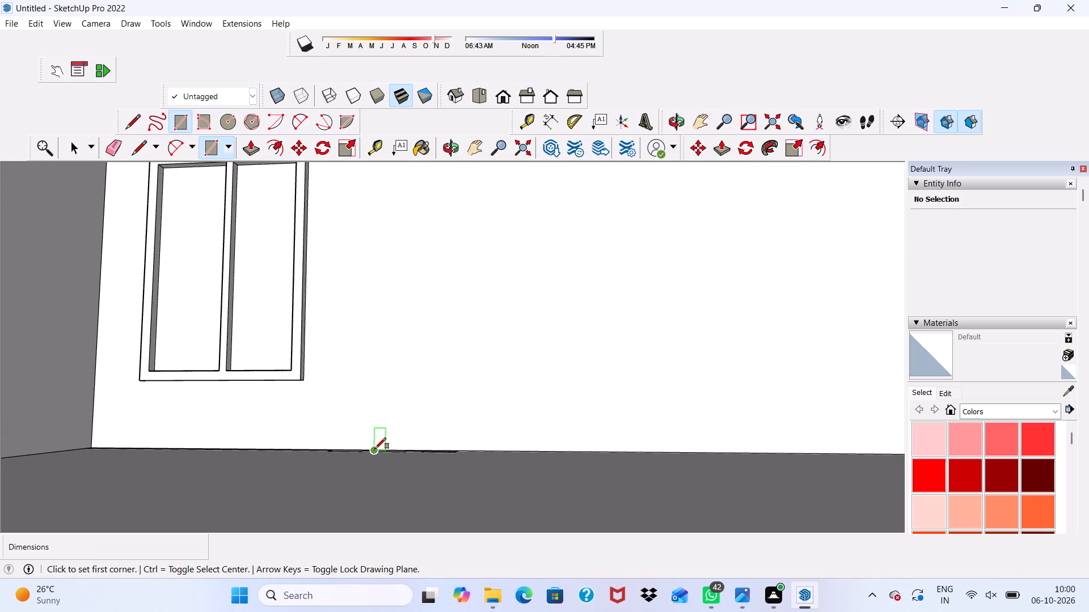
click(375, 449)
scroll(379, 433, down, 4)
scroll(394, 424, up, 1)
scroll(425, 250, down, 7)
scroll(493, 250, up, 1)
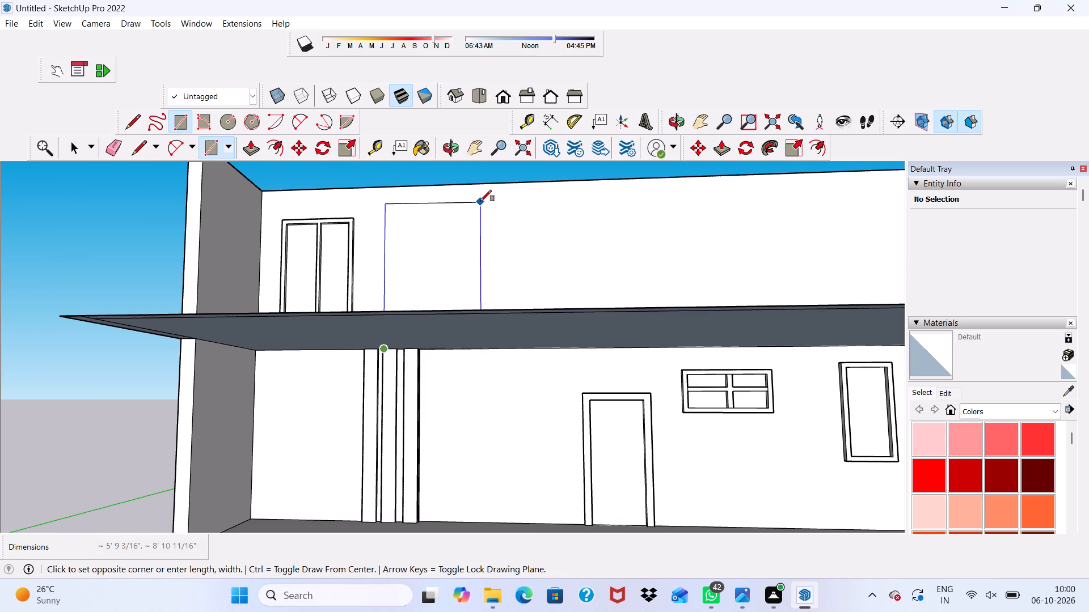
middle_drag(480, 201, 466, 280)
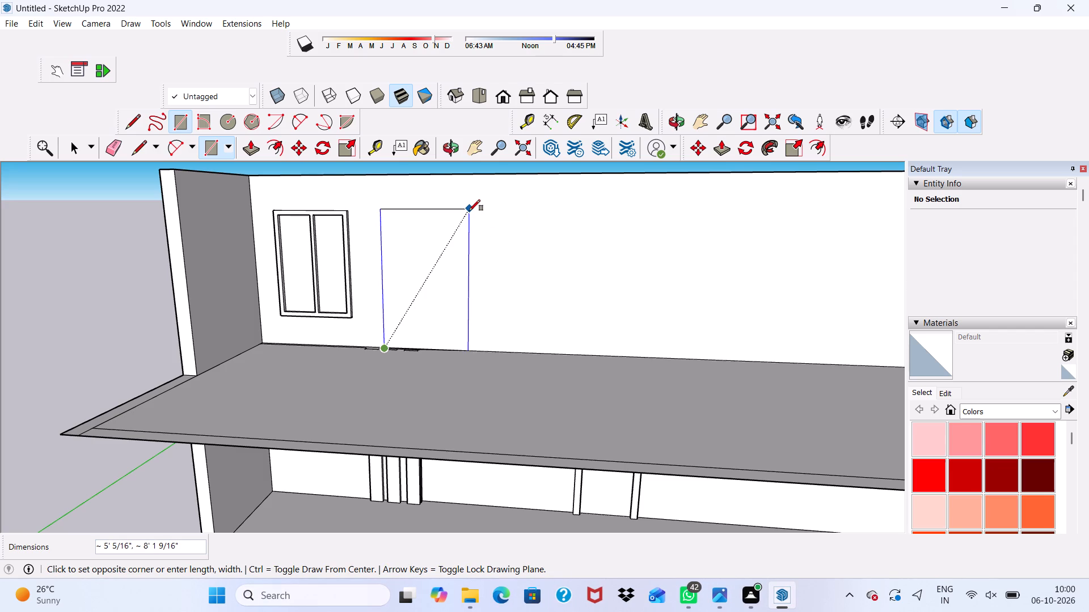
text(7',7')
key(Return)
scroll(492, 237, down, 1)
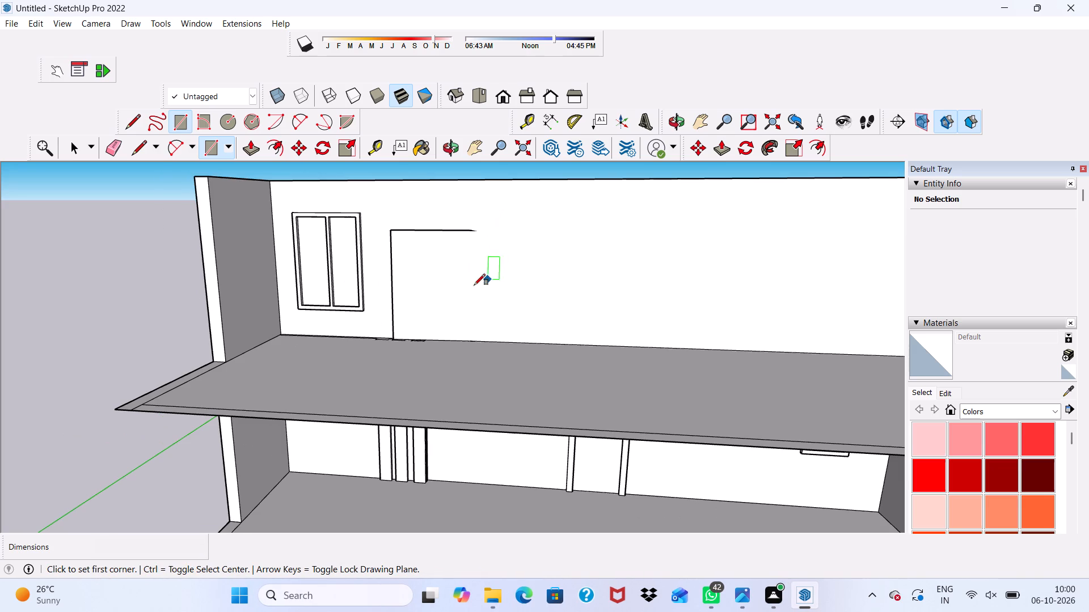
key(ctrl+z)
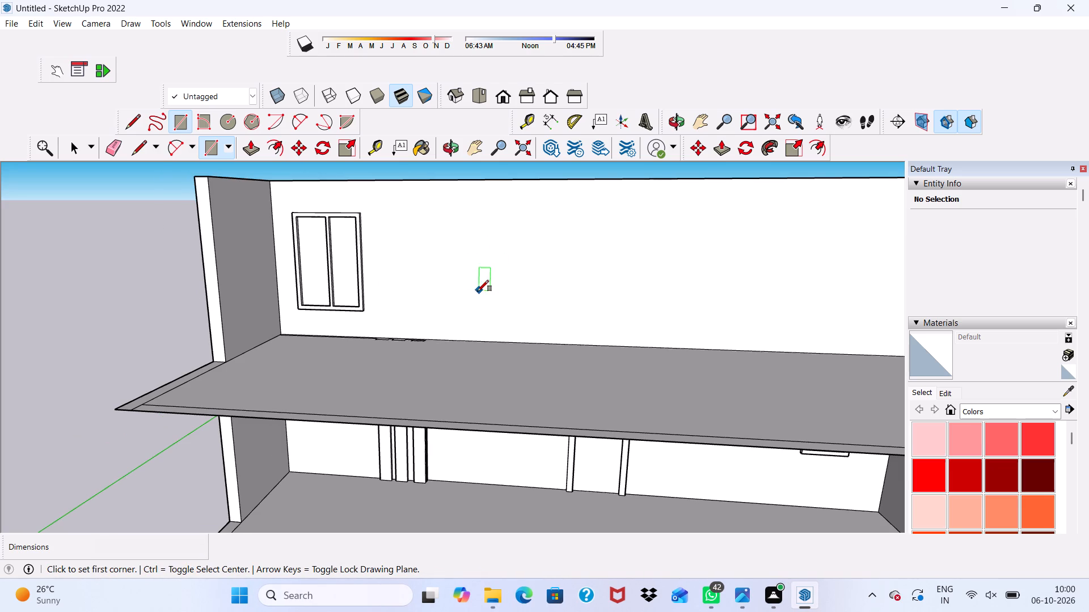
Draw a 7' by 7' opening rectangle on the upper storey's recessed front wall, starting at the wall's base beside the window.
scroll(409, 336, up, 1)
scroll(409, 335, down, 1)
scroll(409, 335, up, 8)
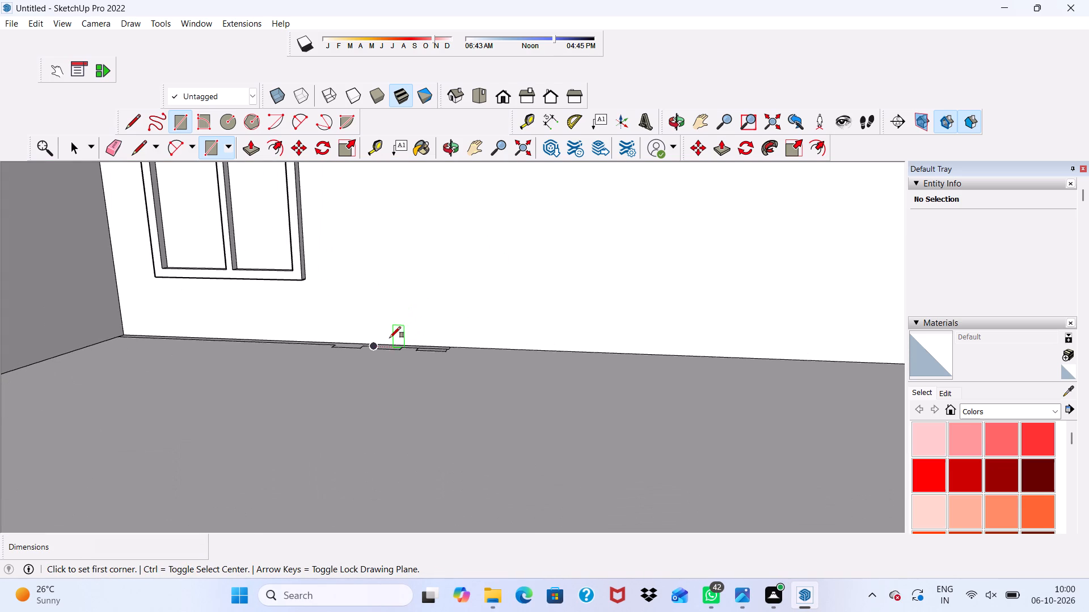
scroll(379, 332, up, 6)
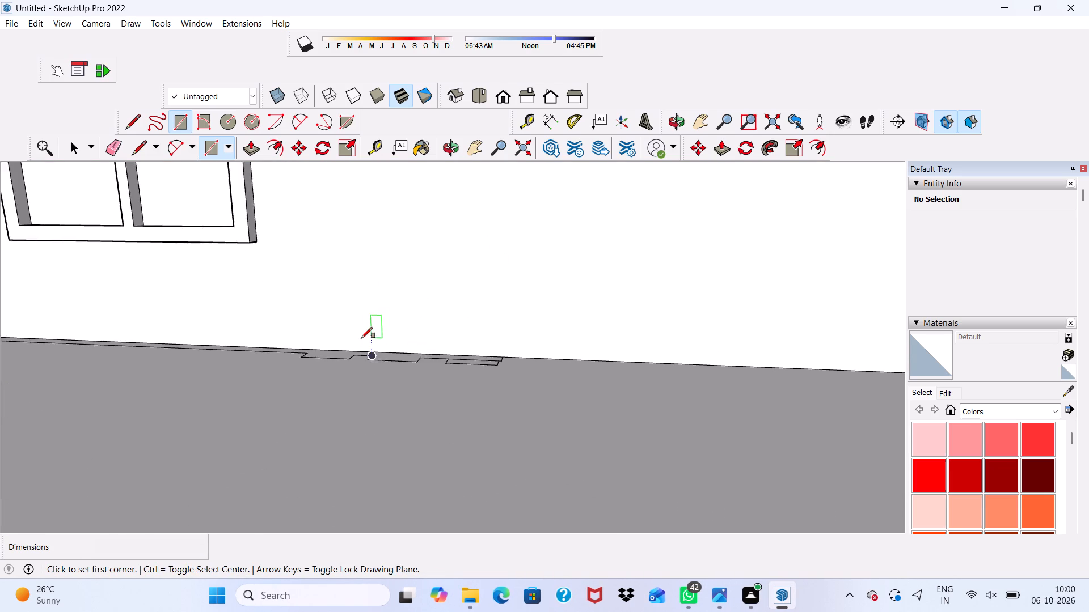
scroll(361, 338, up, 2)
scroll(361, 338, down, 1)
scroll(361, 338, up, 11)
click(377, 375)
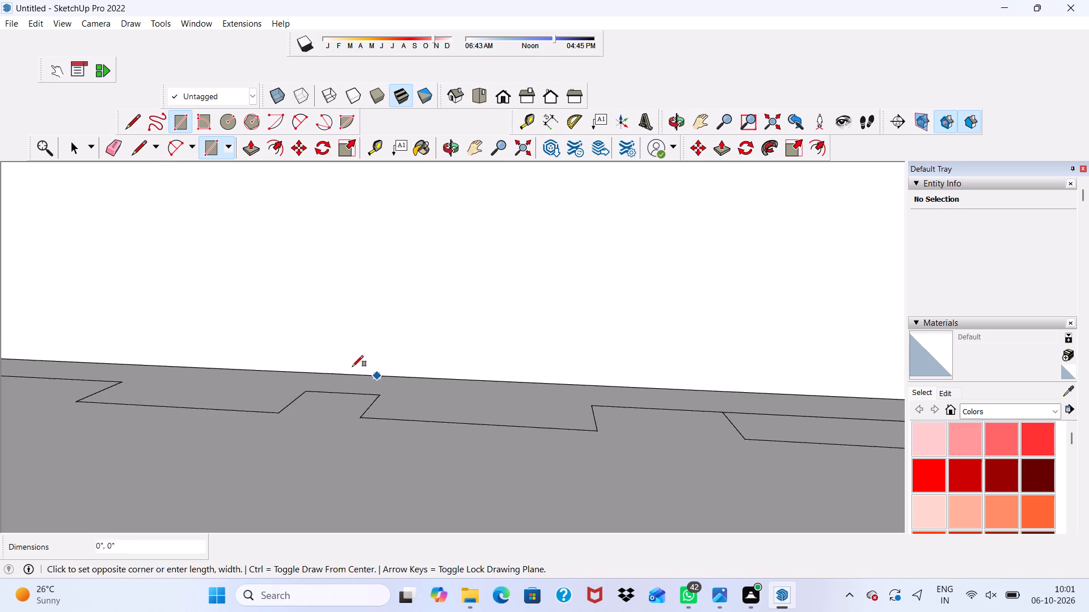
scroll(347, 348, down, 3)
scroll(364, 319, up, 1)
scroll(372, 311, down, 11)
scroll(486, 243, up, 1)
scroll(489, 249, down, 13)
scroll(564, 183, up, 1)
scroll(562, 193, down, 9)
scroll(543, 285, up, 1)
scroll(545, 294, down, 6)
scroll(576, 171, up, 4)
scroll(576, 172, down, 15)
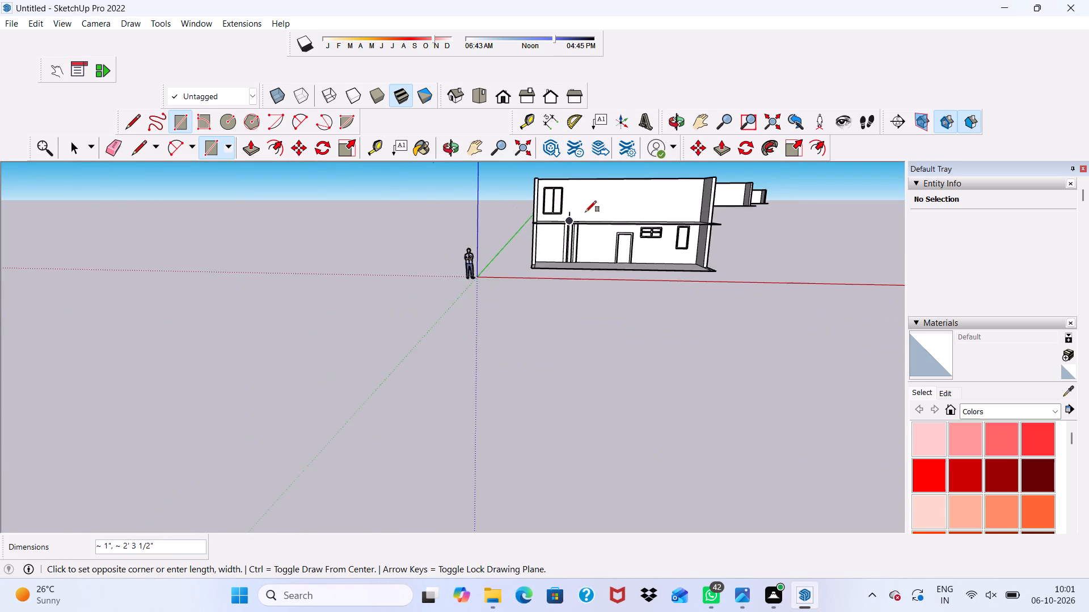
scroll(587, 183, up, 8)
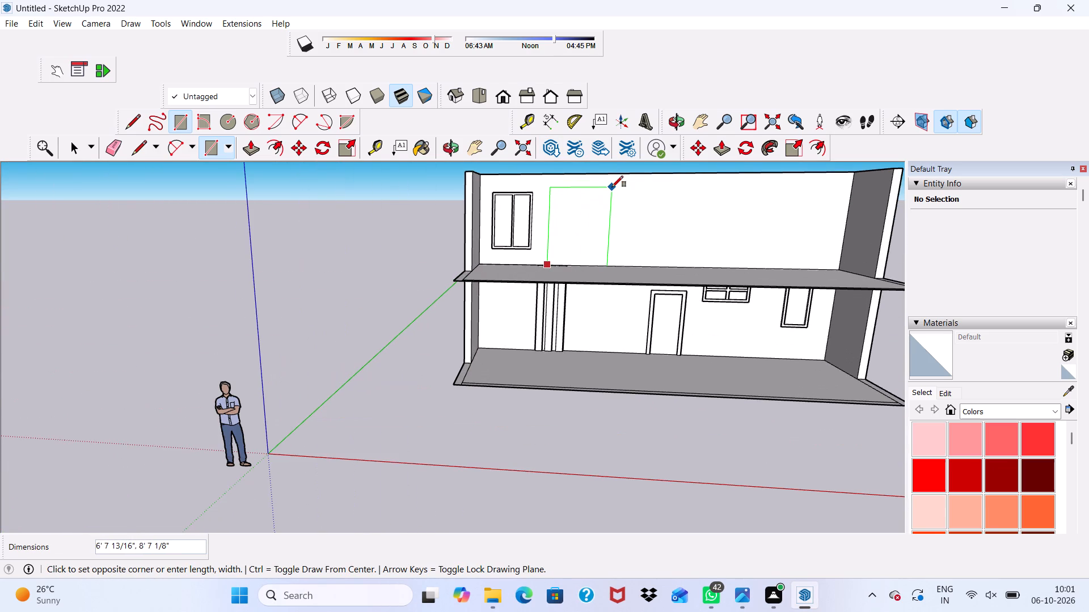
key(3)
key(BackSpace)
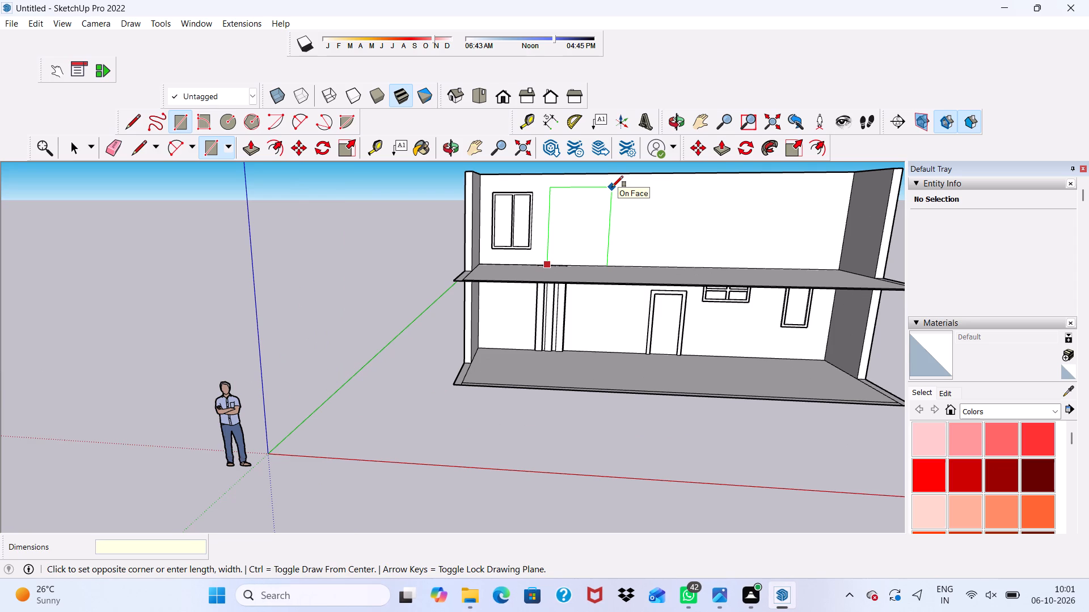
text(7',)
text(7')
key(Return)
key(space)
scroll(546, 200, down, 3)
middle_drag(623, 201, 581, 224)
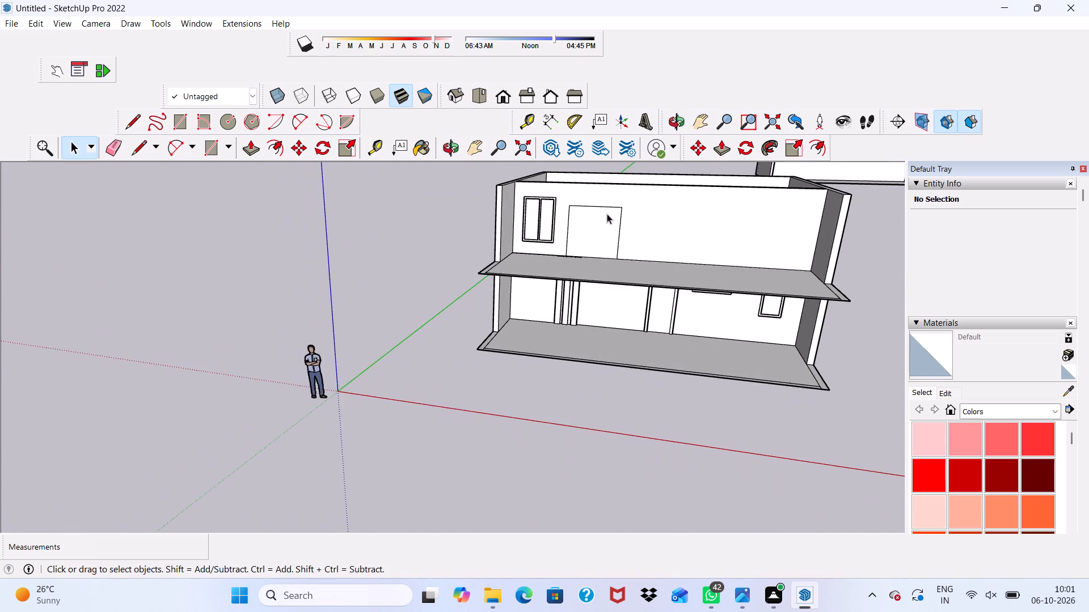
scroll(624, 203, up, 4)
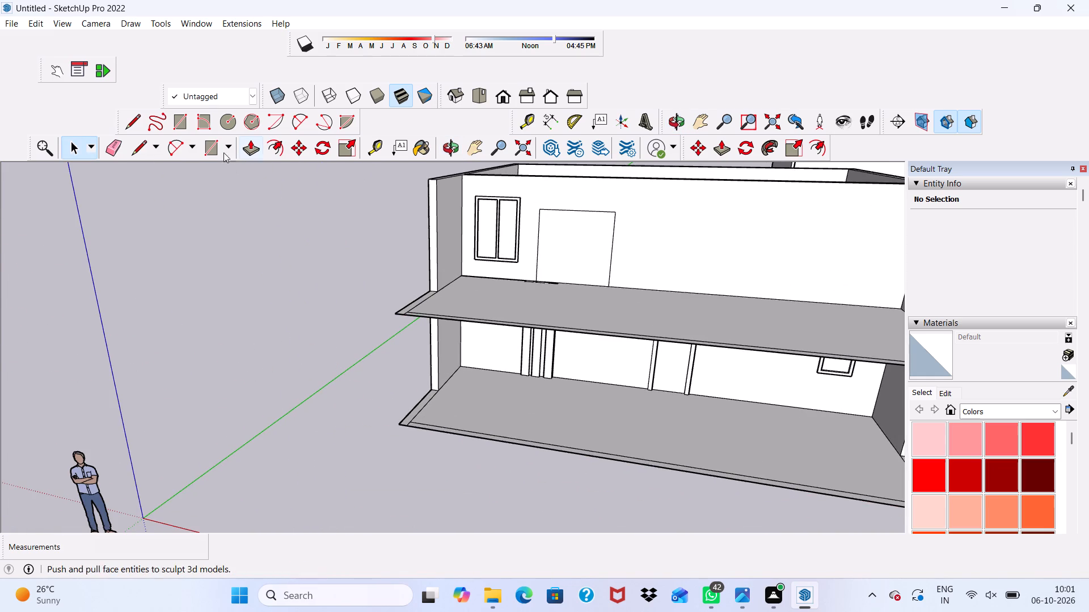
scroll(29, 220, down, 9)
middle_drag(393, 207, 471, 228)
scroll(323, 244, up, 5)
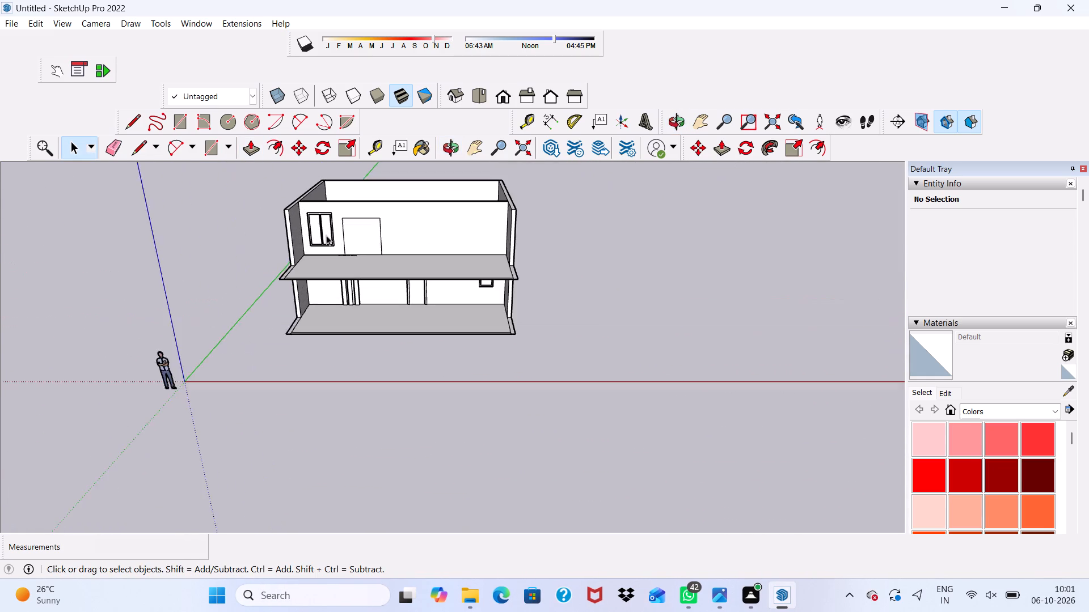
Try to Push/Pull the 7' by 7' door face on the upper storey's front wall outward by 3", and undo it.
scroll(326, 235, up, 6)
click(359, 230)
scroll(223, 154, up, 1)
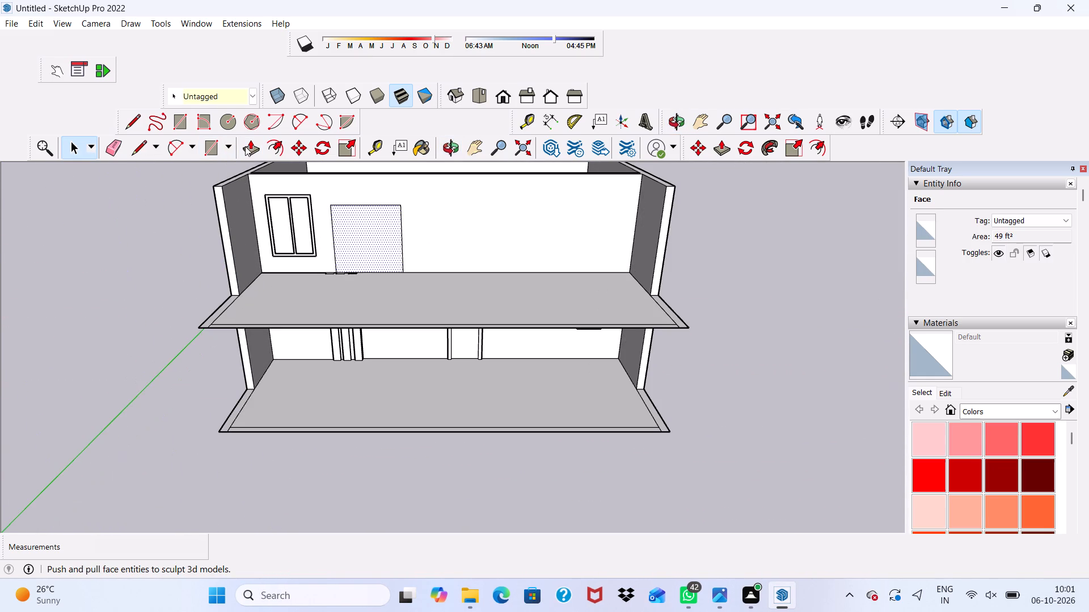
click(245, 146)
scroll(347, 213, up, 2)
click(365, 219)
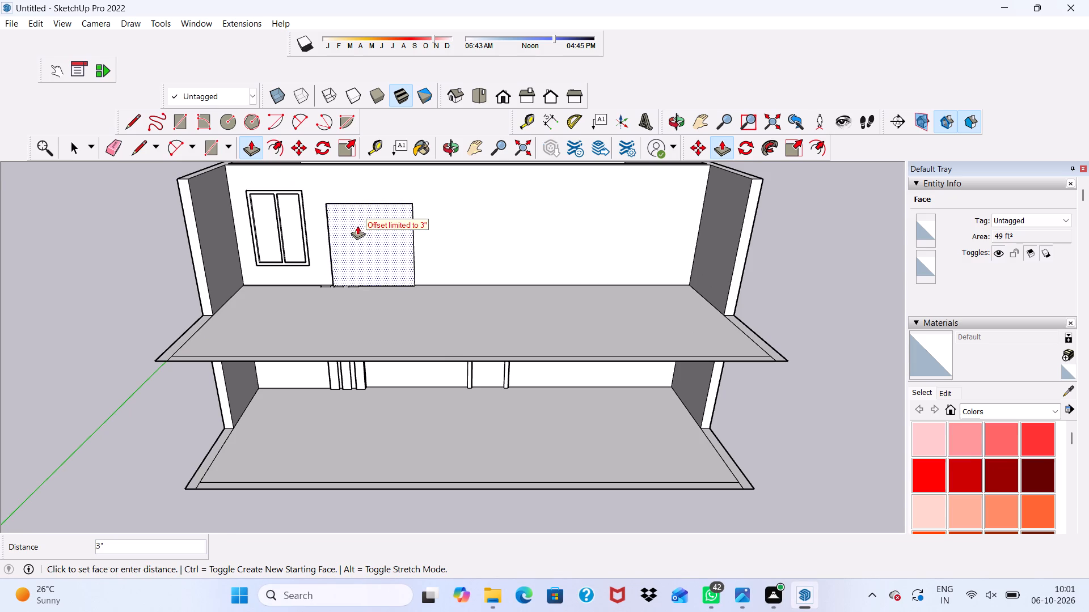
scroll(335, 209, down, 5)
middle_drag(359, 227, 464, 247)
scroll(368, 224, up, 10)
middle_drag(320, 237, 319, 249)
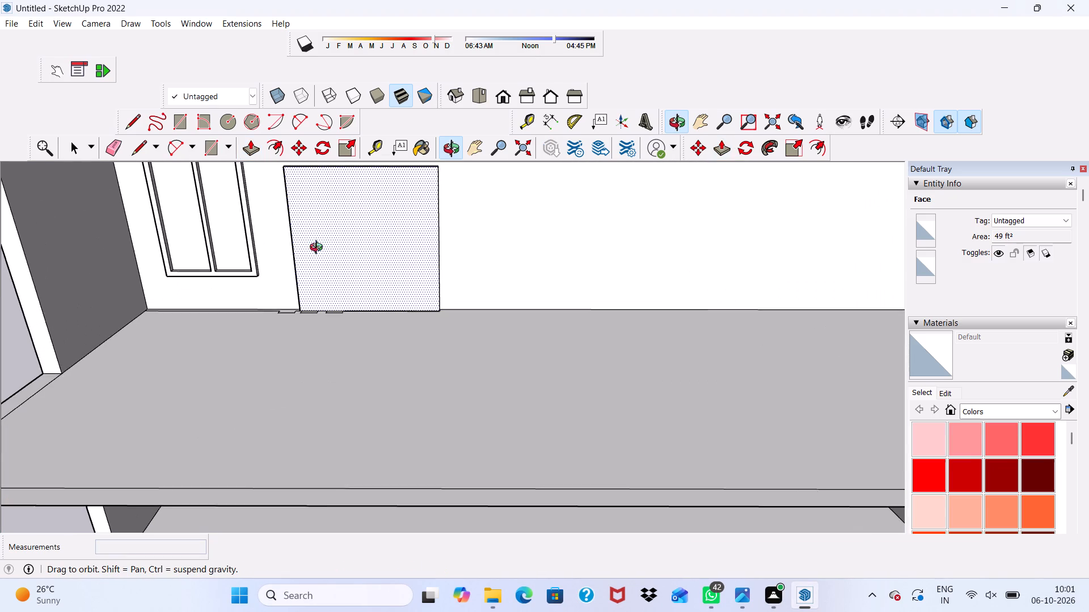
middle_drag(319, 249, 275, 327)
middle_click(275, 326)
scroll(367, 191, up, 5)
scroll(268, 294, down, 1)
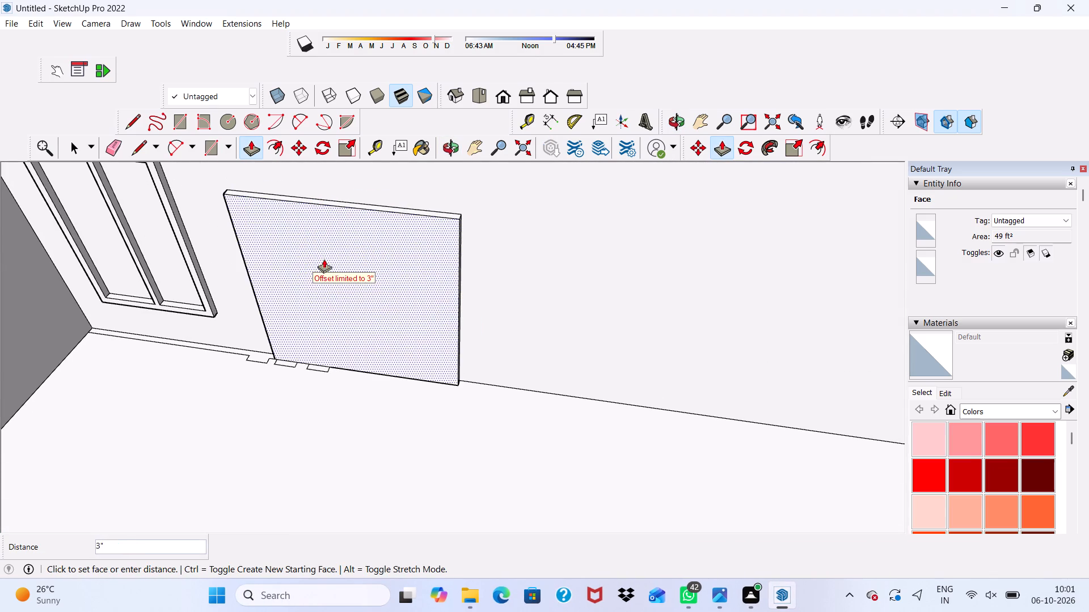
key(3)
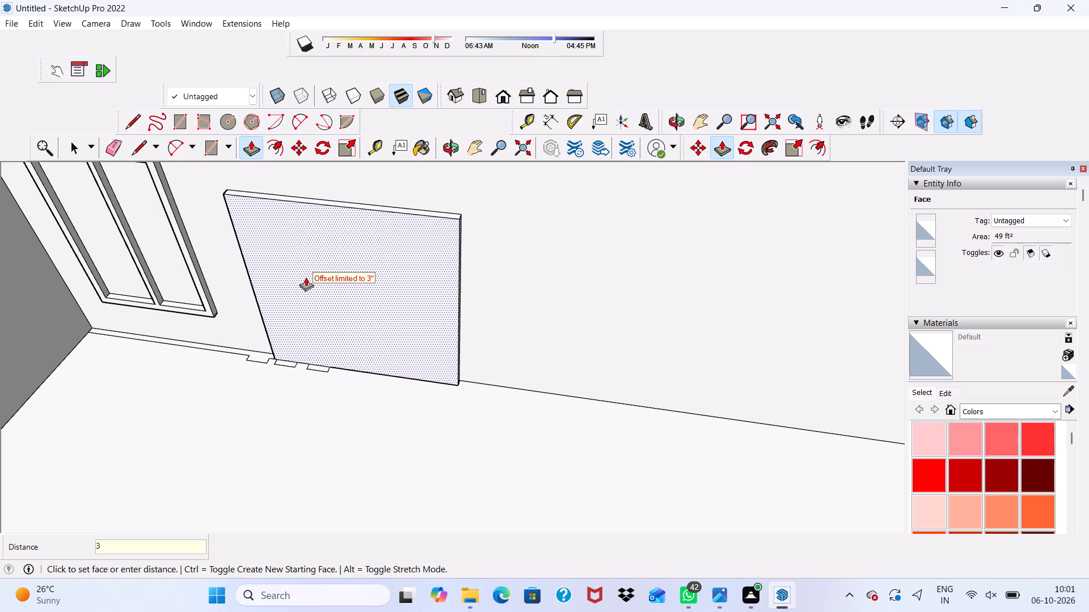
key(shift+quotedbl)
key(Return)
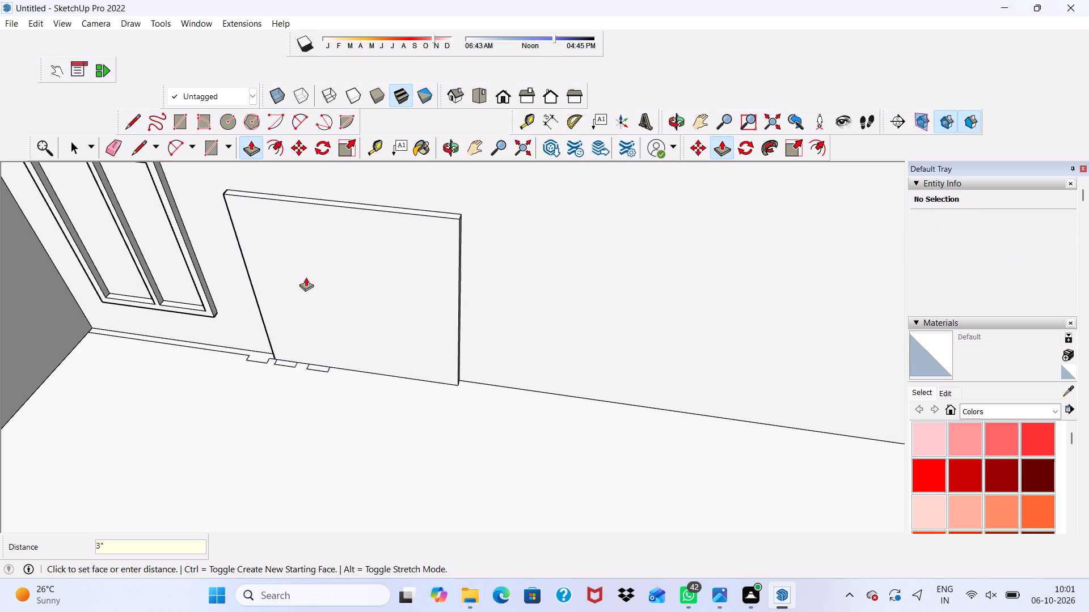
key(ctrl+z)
Push/Pull the 7' by 7' door face beside the upper storey's window outward from the wall by 3".
click(305, 274)
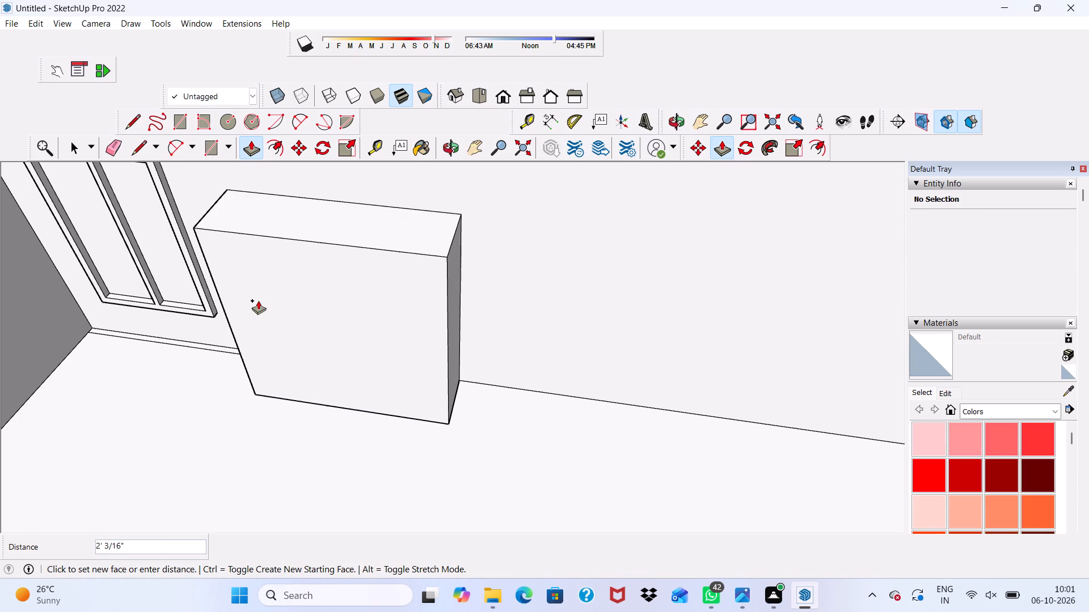
key(3)
key(shift+quotedbl)
key(Return)
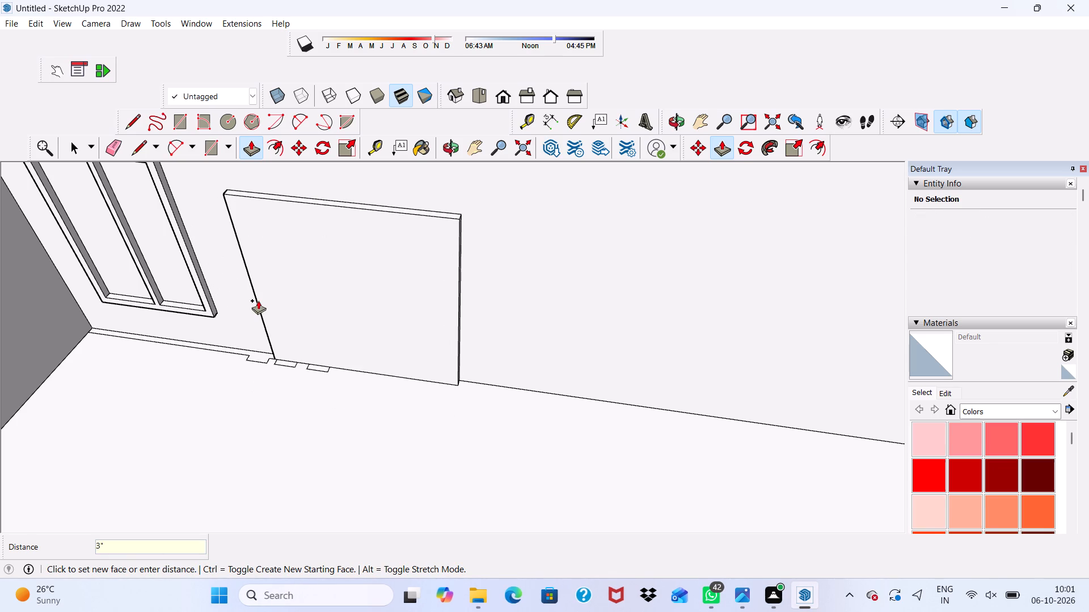
key(space)
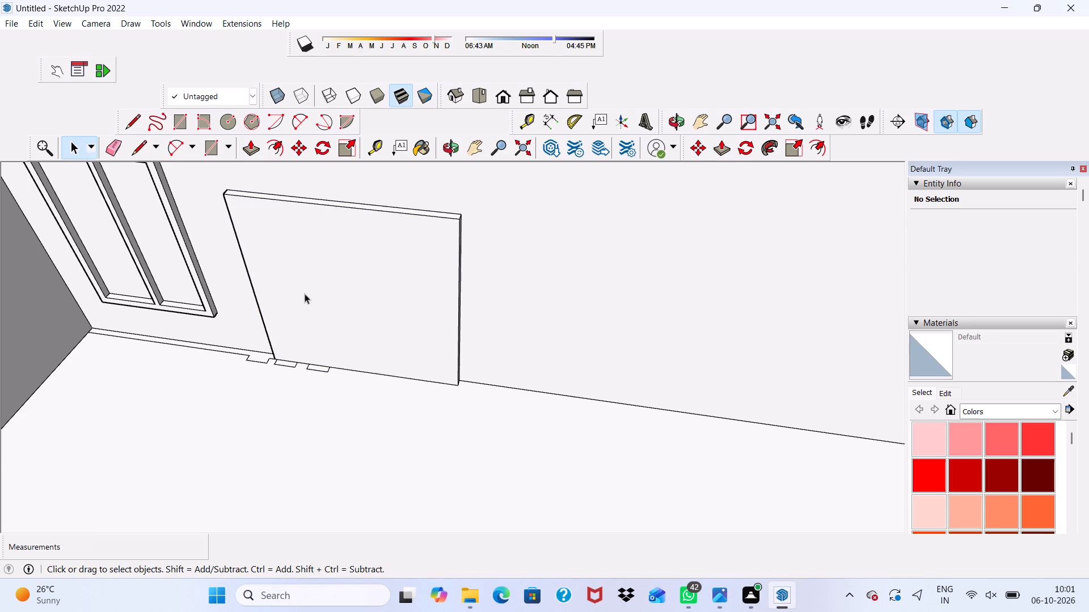
Draw a narrow vertical rectangle 7' high on the door panel, from its base to its top edge, near the side facing the window.
scroll(305, 294, down, 2)
middle_drag(305, 294, 374, 175)
scroll(374, 175, up, 1)
scroll(351, 194, down, 5)
middle_drag(318, 279, 315, 165)
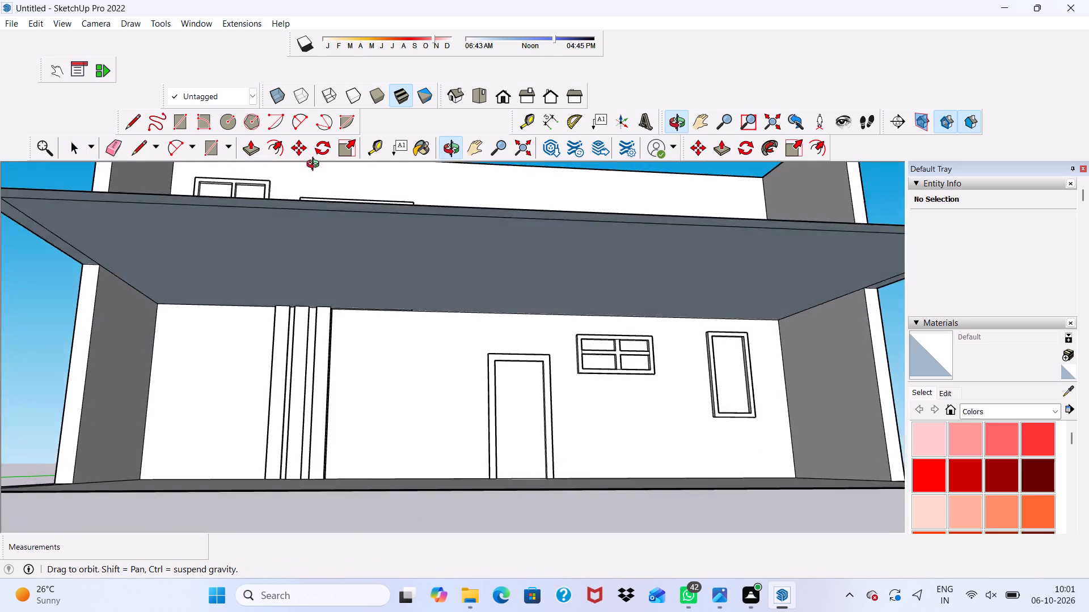
middle_drag(315, 165, 294, 240)
scroll(291, 227, up, 4)
scroll(159, 112, up, 3)
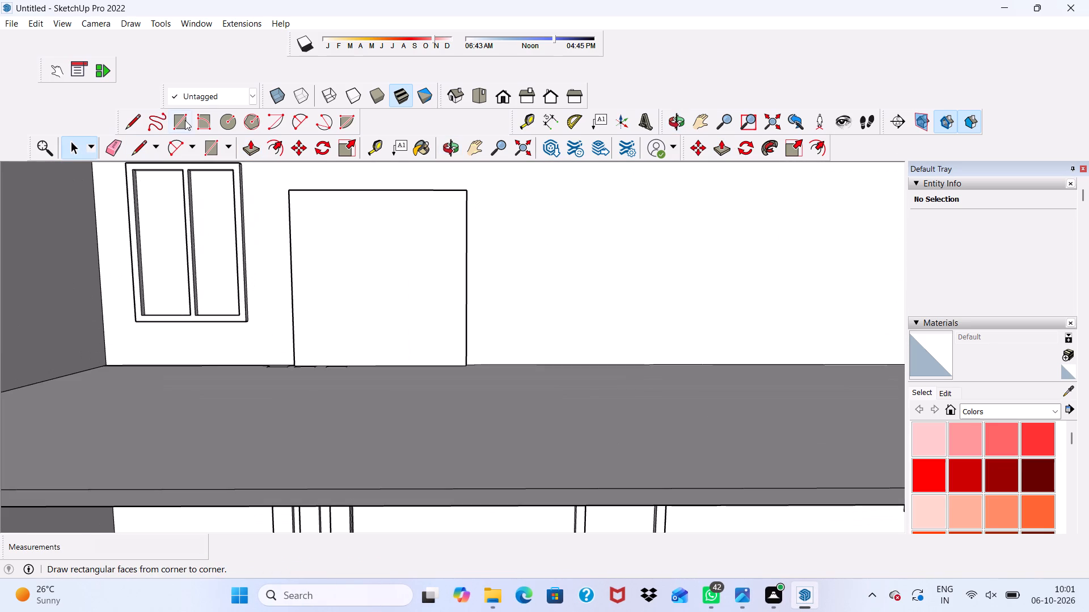
click(187, 118)
scroll(296, 218, down, 3)
scroll(329, 310, up, 6)
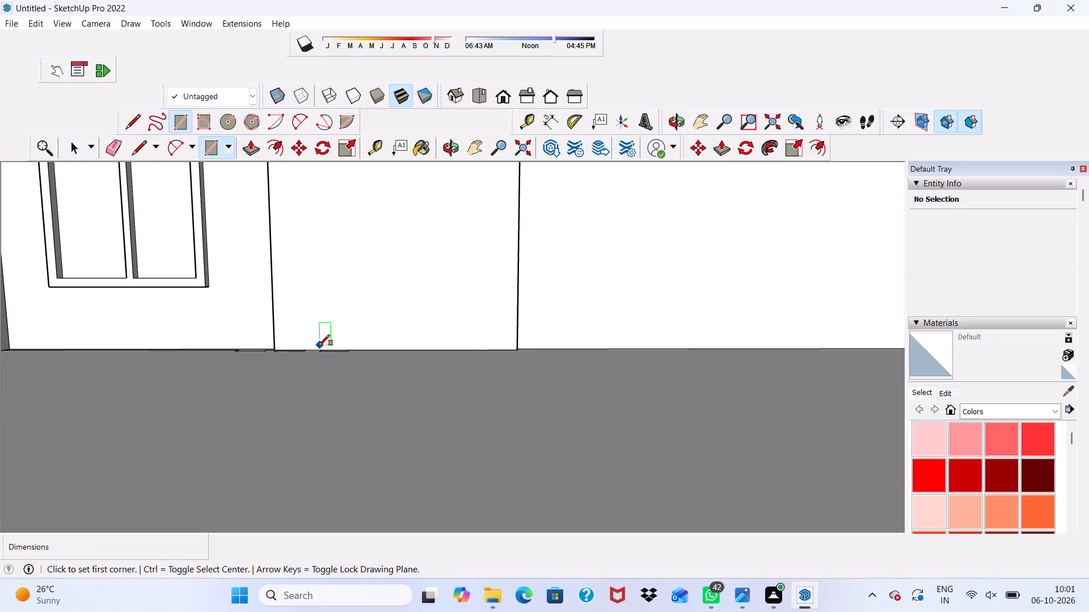
scroll(318, 338, up, 3)
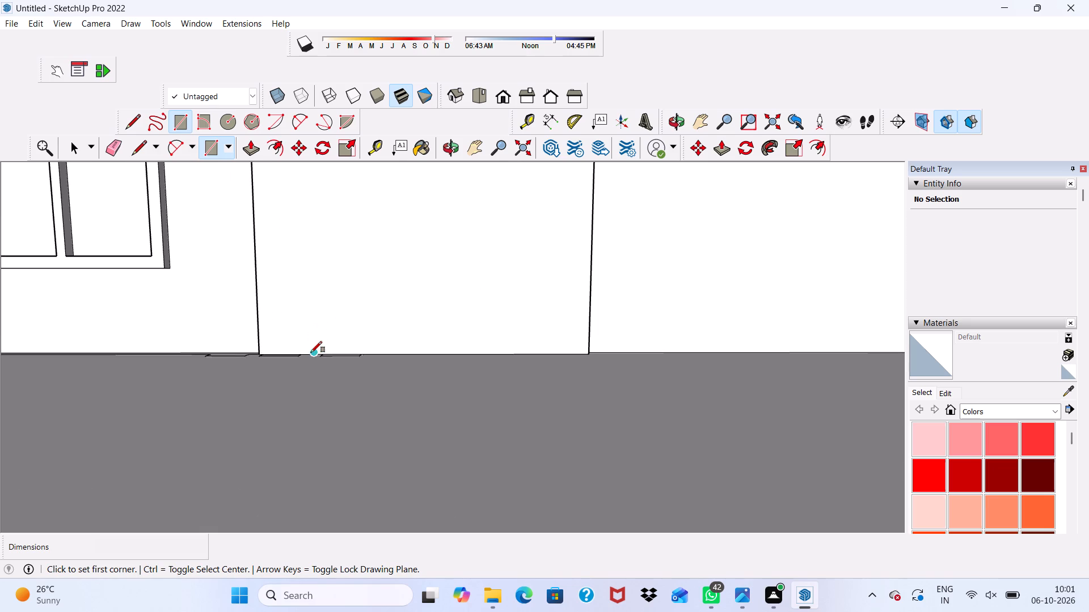
click(311, 352)
scroll(299, 297, down, 14)
scroll(317, 185, up, 4)
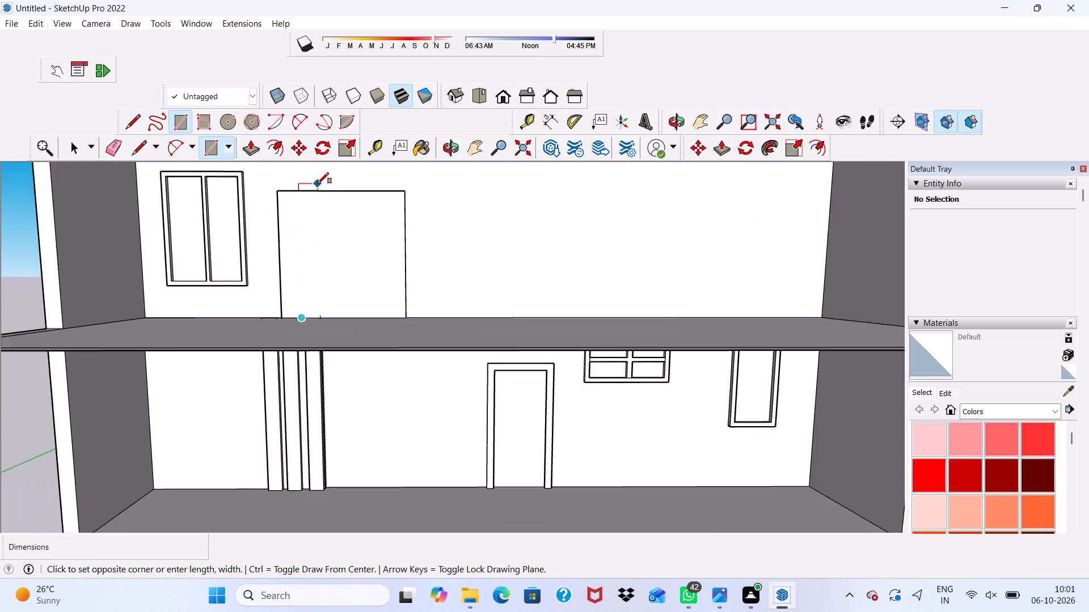
scroll(314, 195, up, 4)
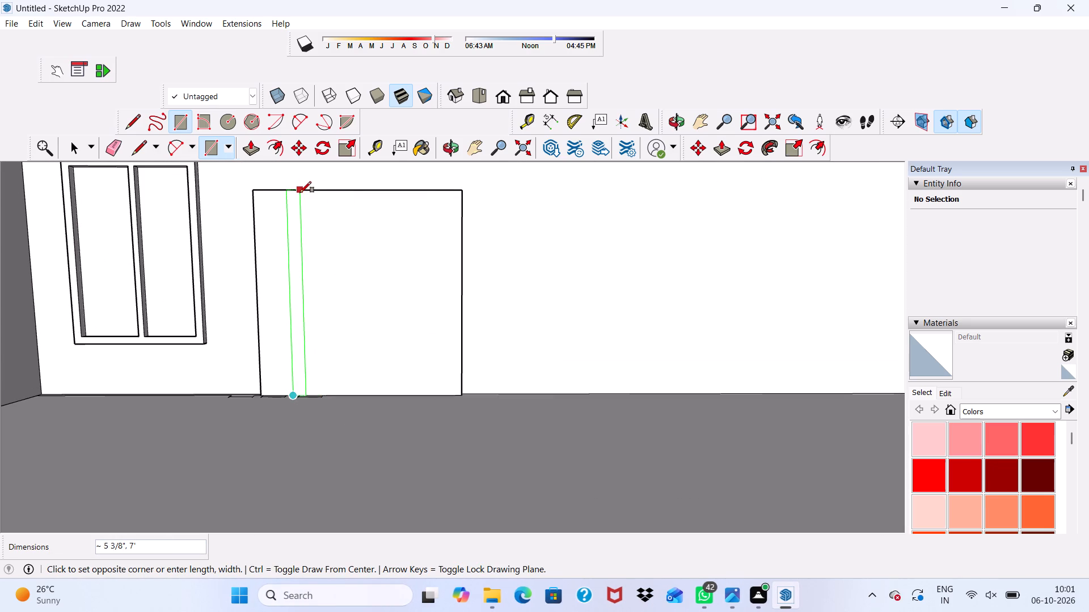
click(295, 192)
scroll(331, 224, down, 4)
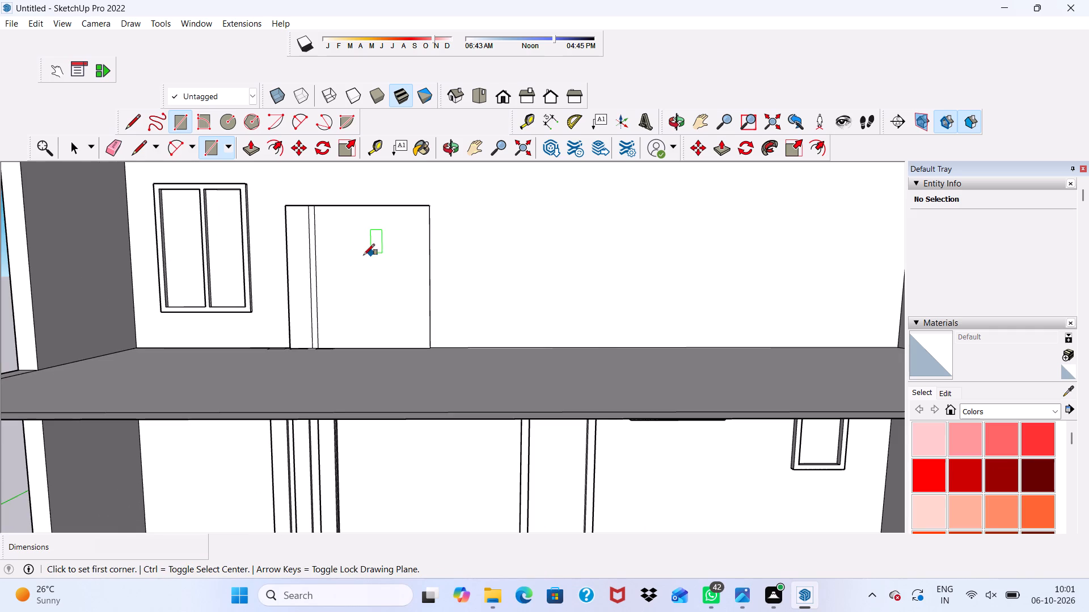
key(space)
Push/Pull the narrow vertical strip outward from the door panel by 3".
scroll(297, 253, down, 1)
middle_drag(297, 253, 400, 337)
scroll(324, 233, up, 1)
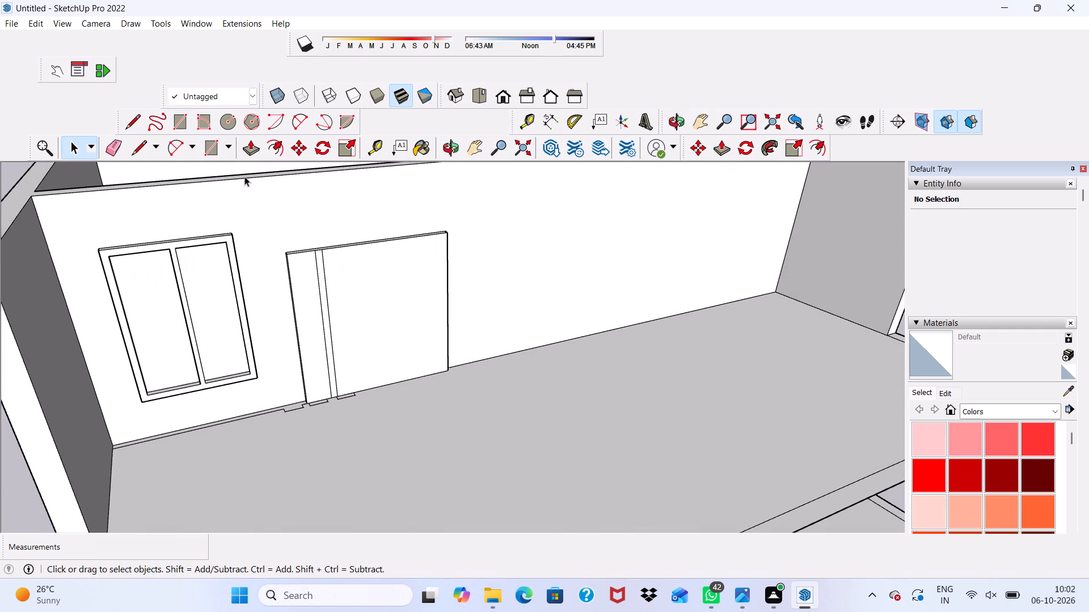
click(247, 147)
scroll(340, 337, up, 7)
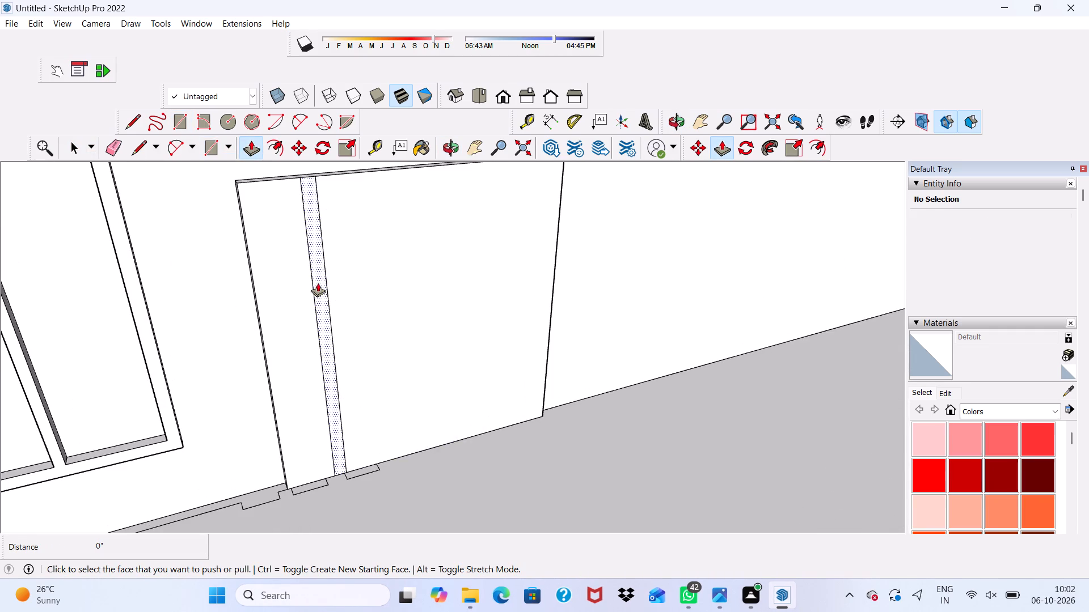
click(318, 283)
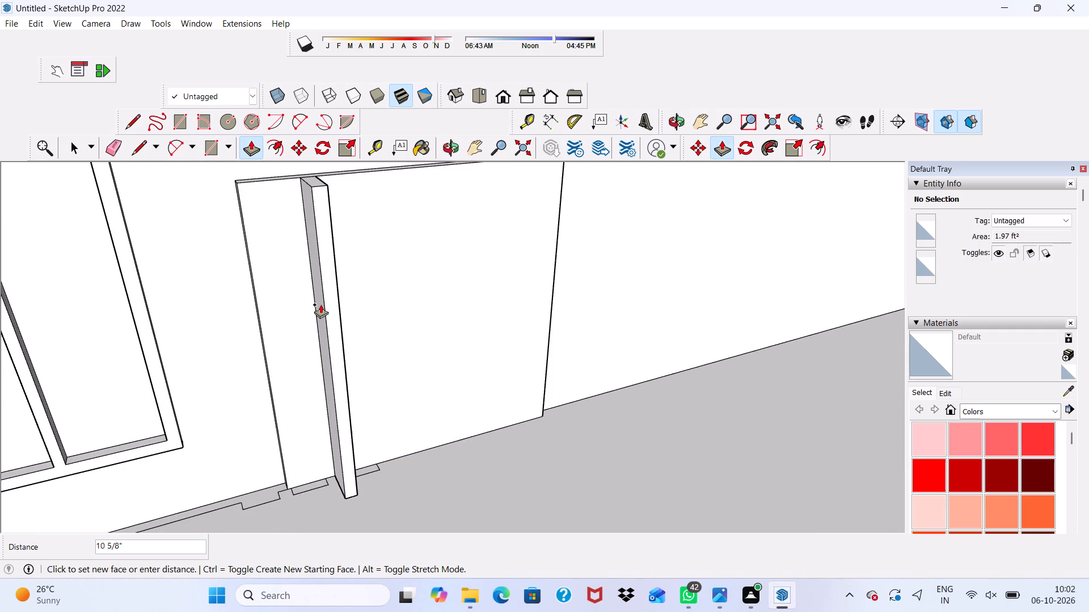
text(3")
key(Return)
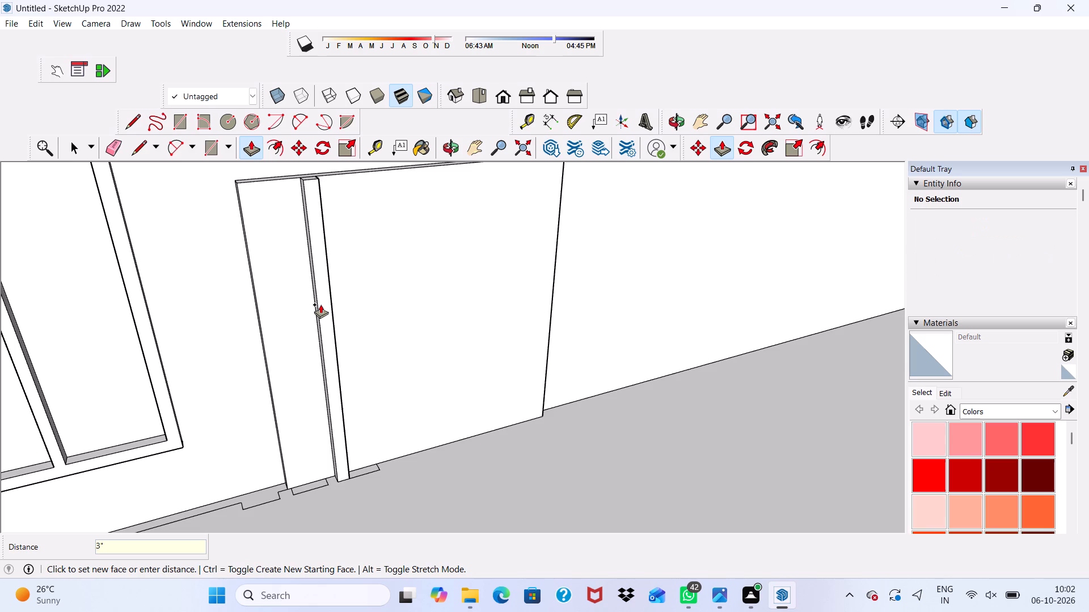
scroll(10, 320, down, 1)
scroll(59, 388, up, 1)
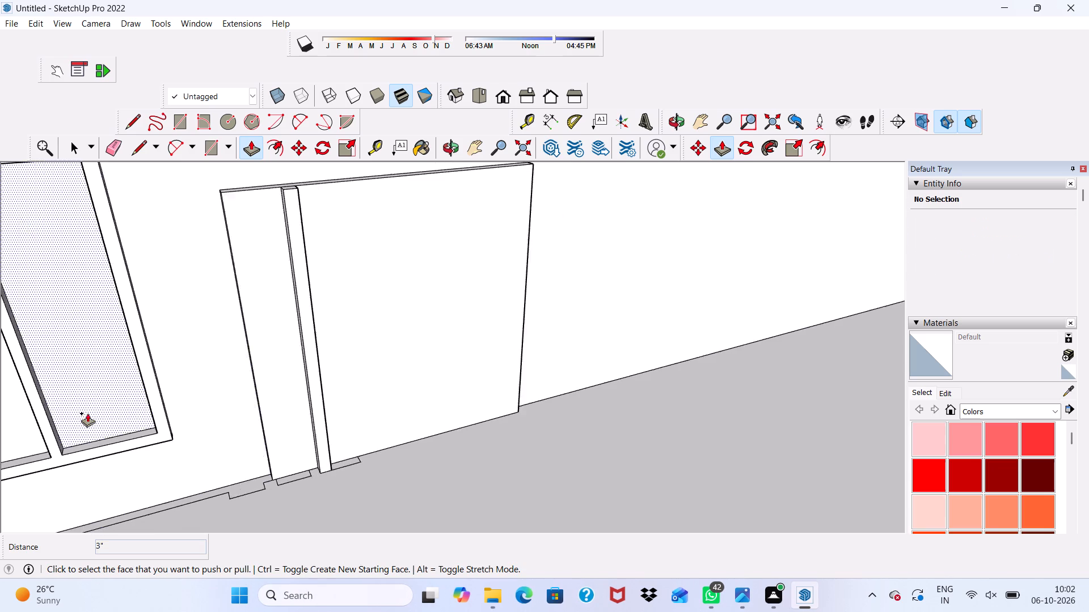
scroll(149, 452, down, 2)
scroll(435, 276, down, 3)
scroll(368, 294, down, 4)
middle_drag(374, 325, 341, 289)
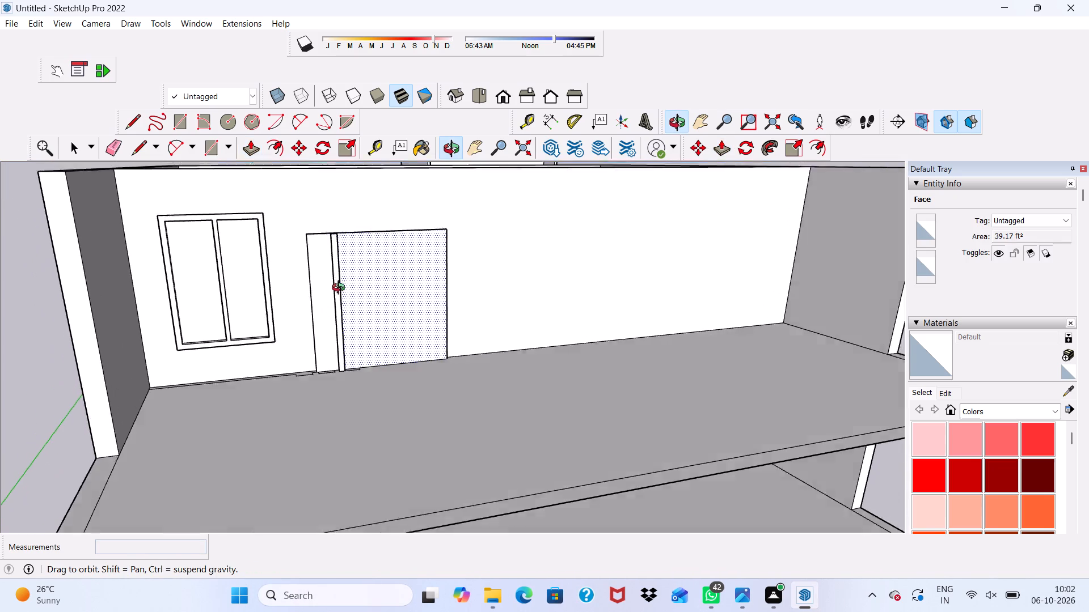
middle_drag(341, 289, 340, 291)
key(space)
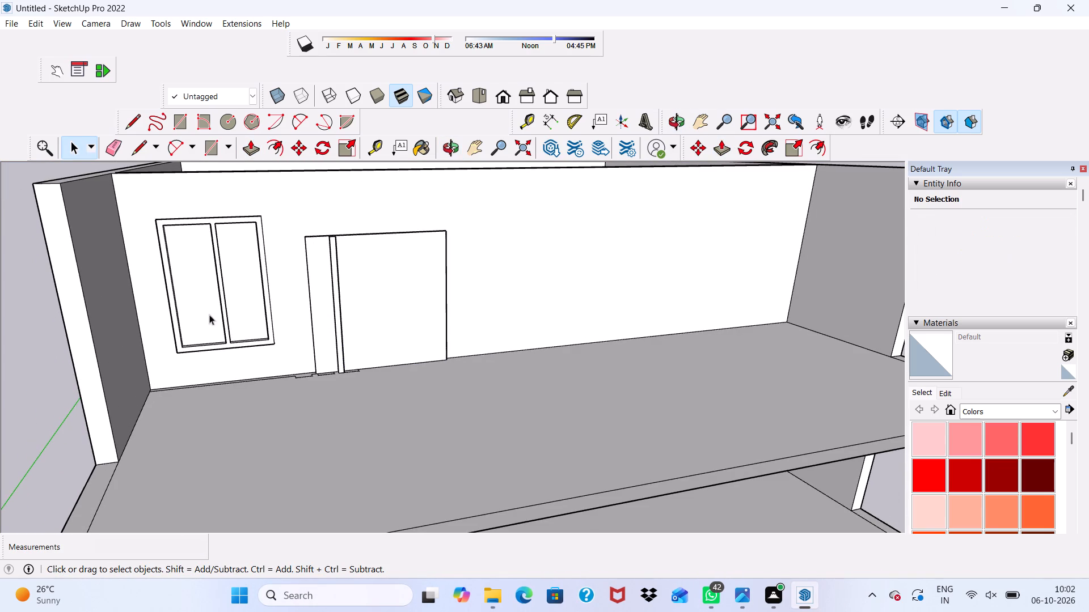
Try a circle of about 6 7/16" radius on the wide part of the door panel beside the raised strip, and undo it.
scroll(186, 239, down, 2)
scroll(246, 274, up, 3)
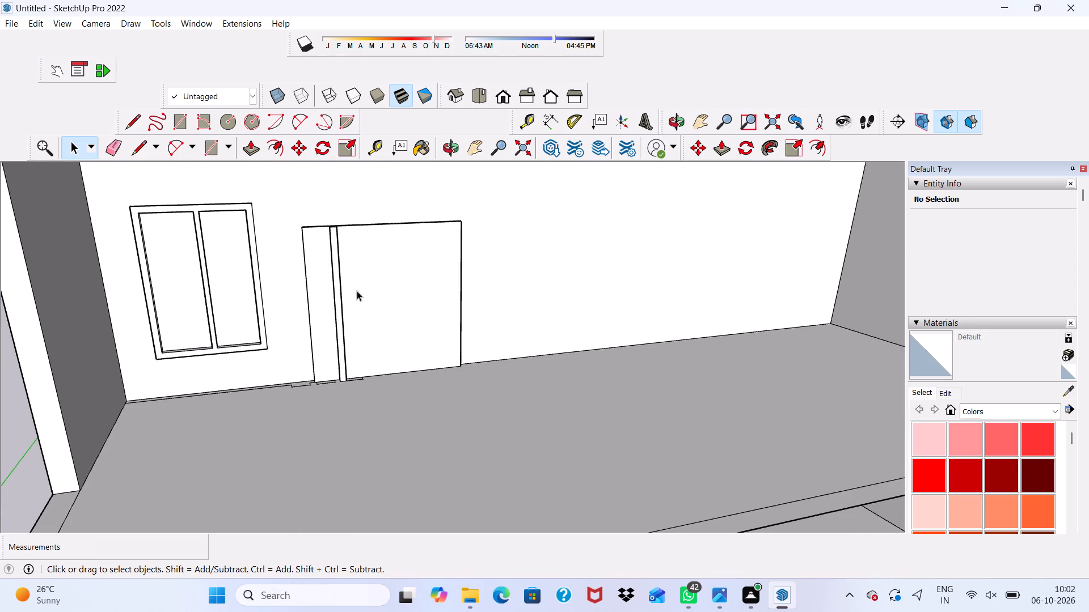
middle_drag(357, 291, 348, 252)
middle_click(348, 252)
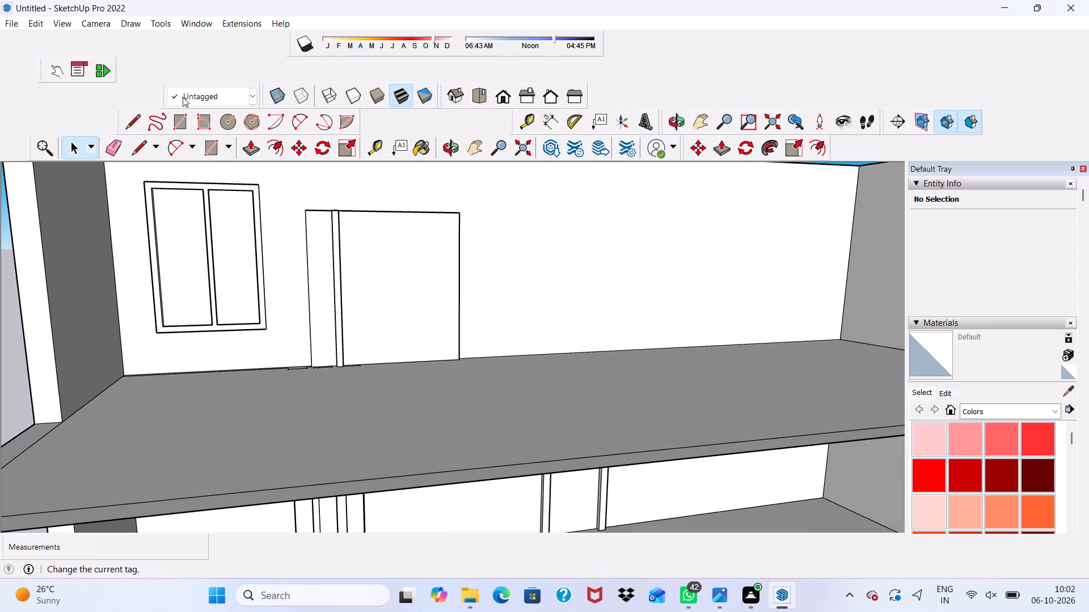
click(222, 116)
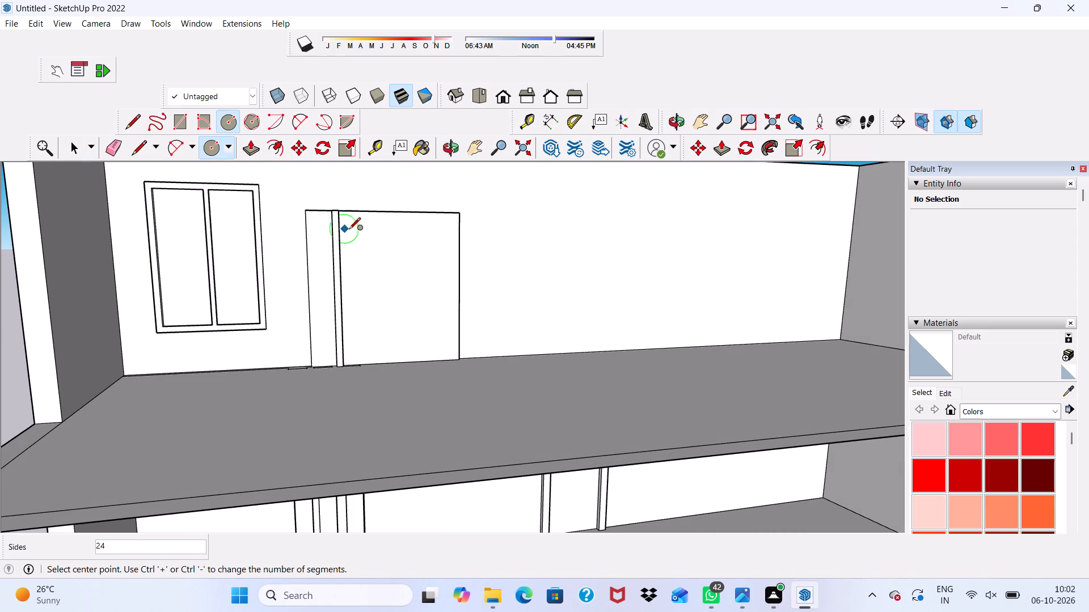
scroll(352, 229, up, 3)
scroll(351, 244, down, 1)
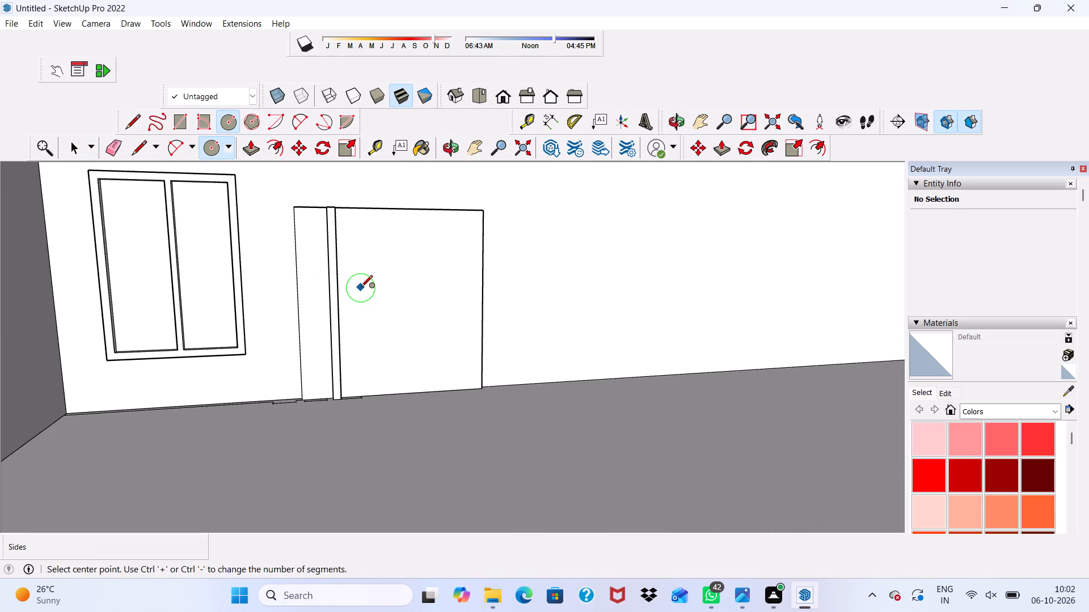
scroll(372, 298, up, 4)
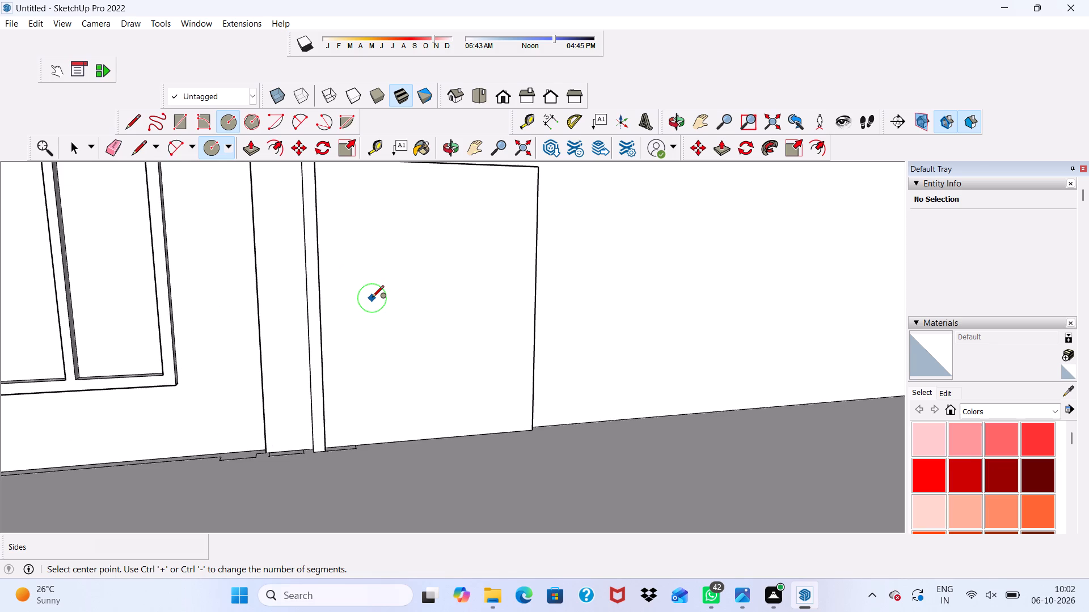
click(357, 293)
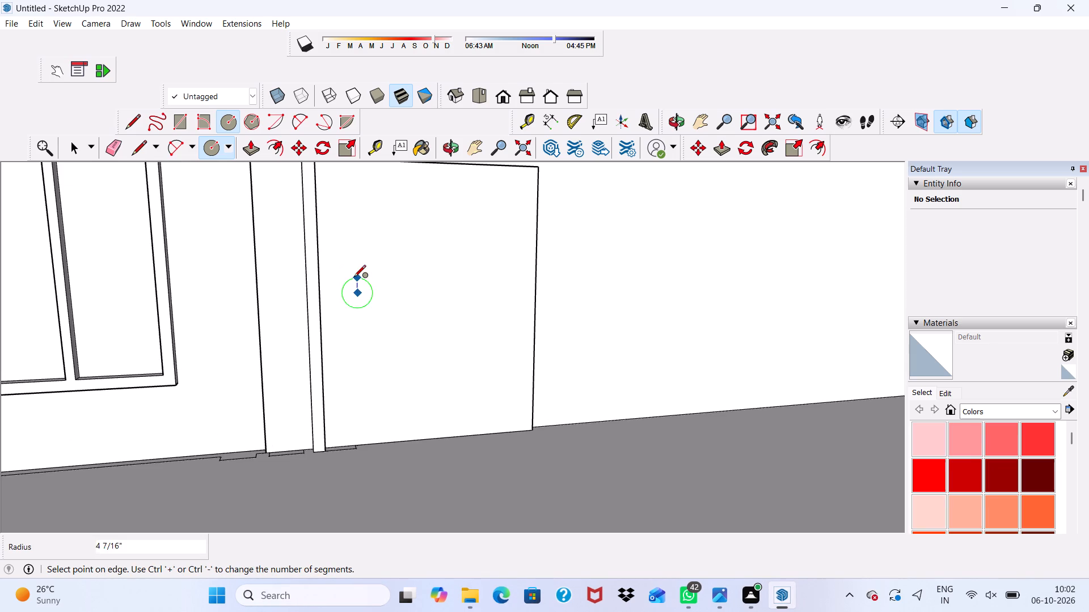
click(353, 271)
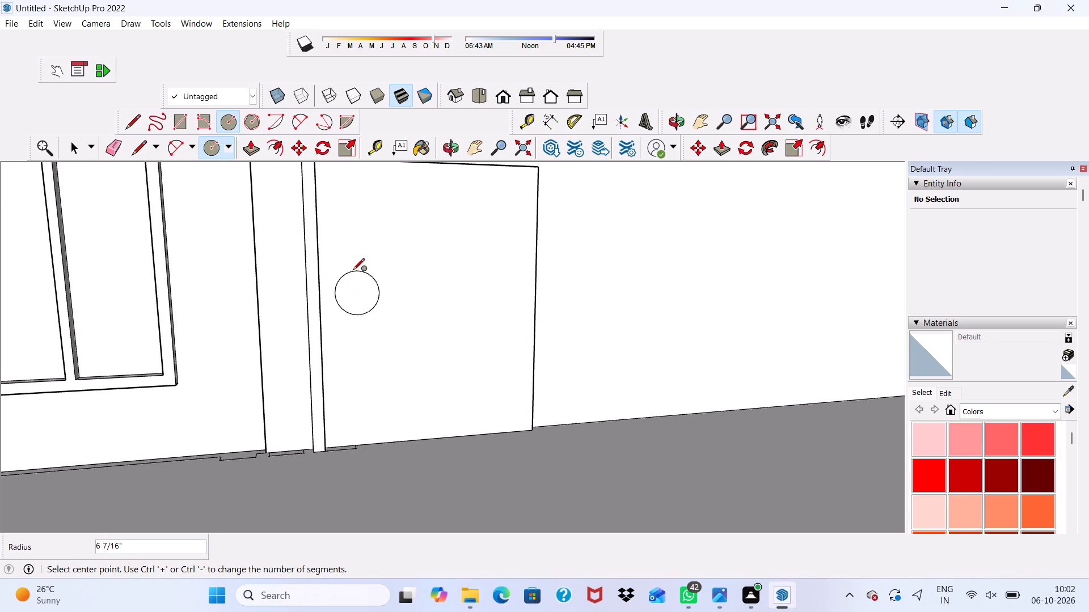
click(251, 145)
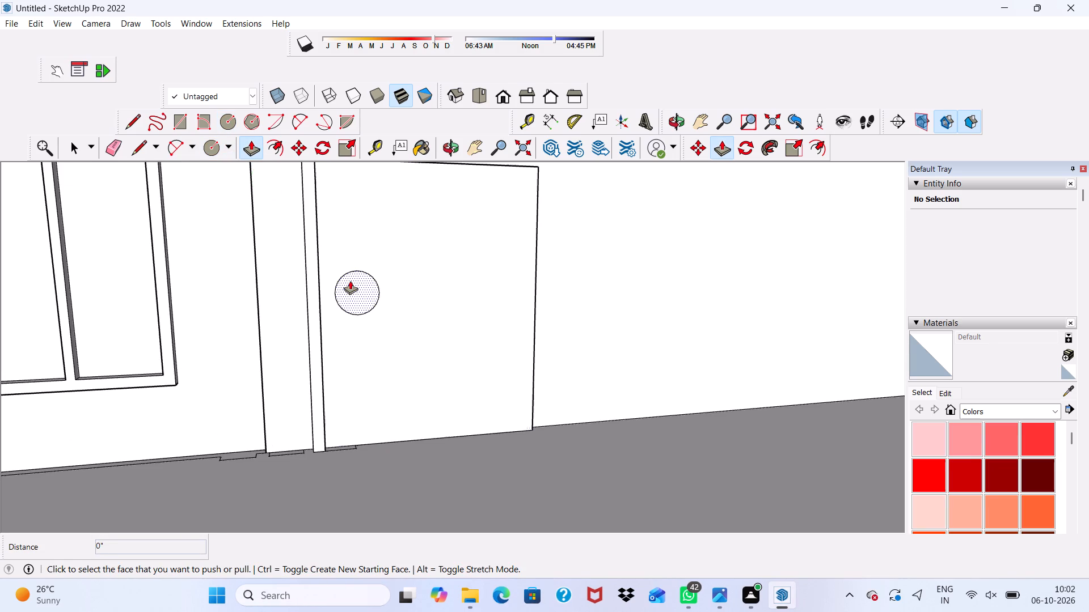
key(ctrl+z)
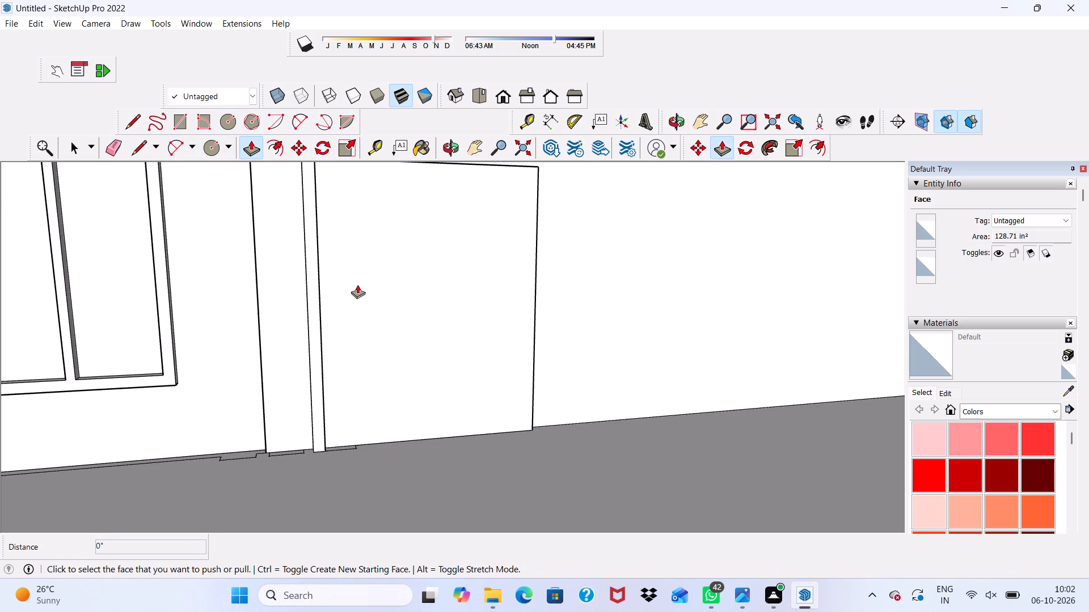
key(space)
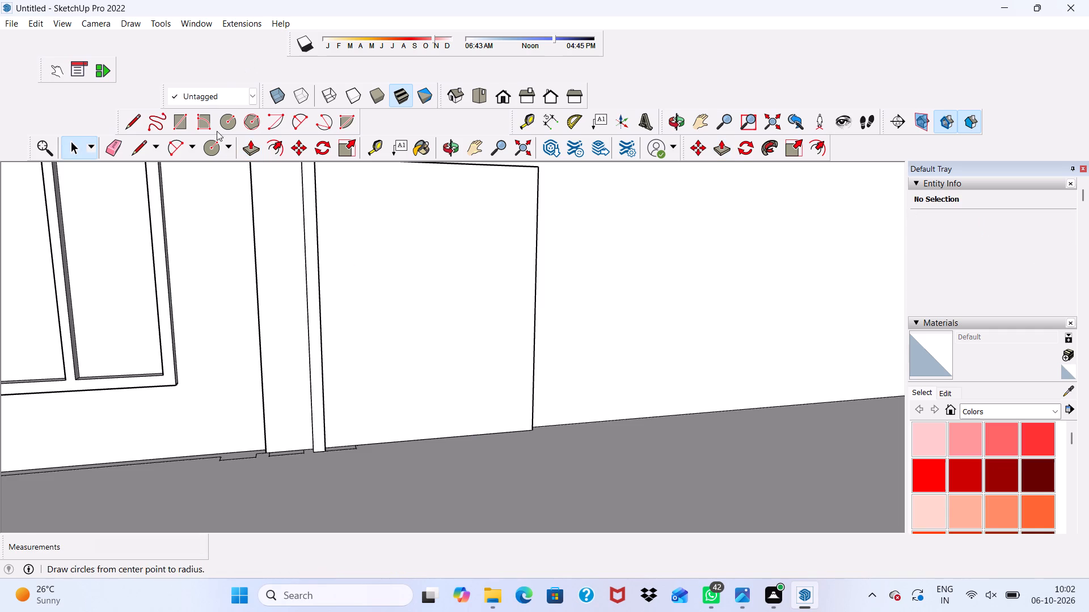
Draw a rectangle about 5' 7" by 2' 4 7/16" across the top of the door panel's wide part, from raised strip to outer edge.
click(187, 118)
scroll(468, 244, down, 1)
middle_drag(448, 251, 325, 290)
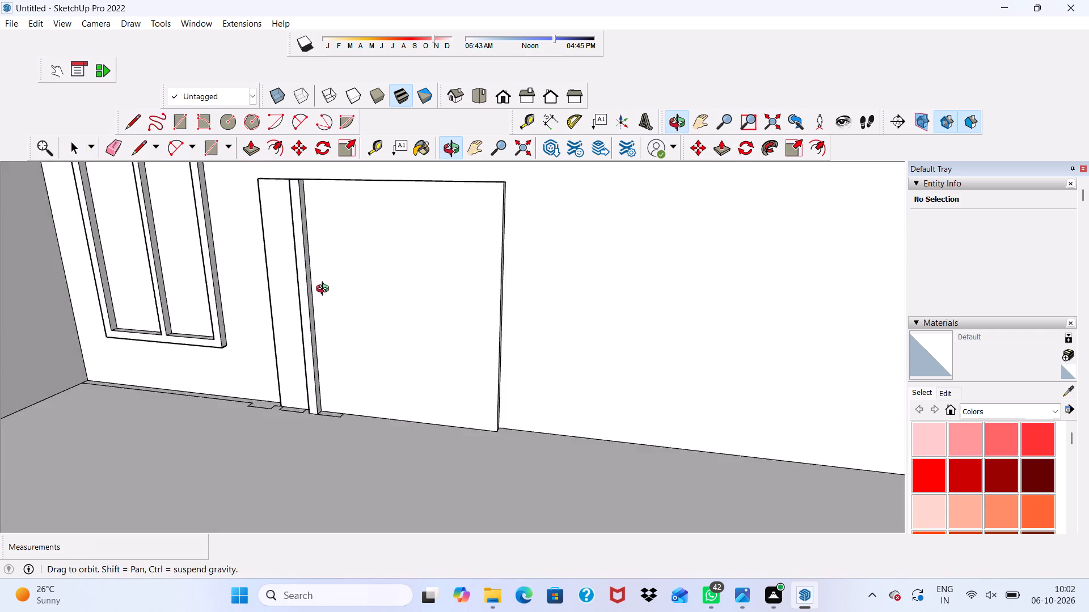
middle_drag(325, 290, 335, 262)
scroll(256, 189, up, 4)
scroll(330, 197, up, 3)
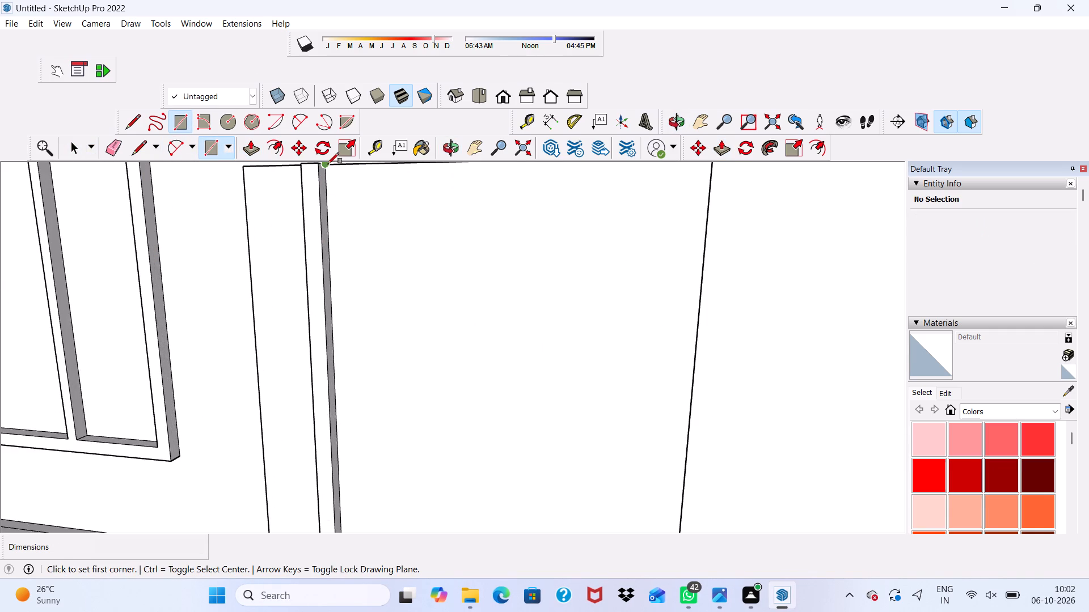
click(324, 167)
scroll(341, 197, down, 2)
scroll(359, 216, up, 1)
scroll(380, 226, down, 1)
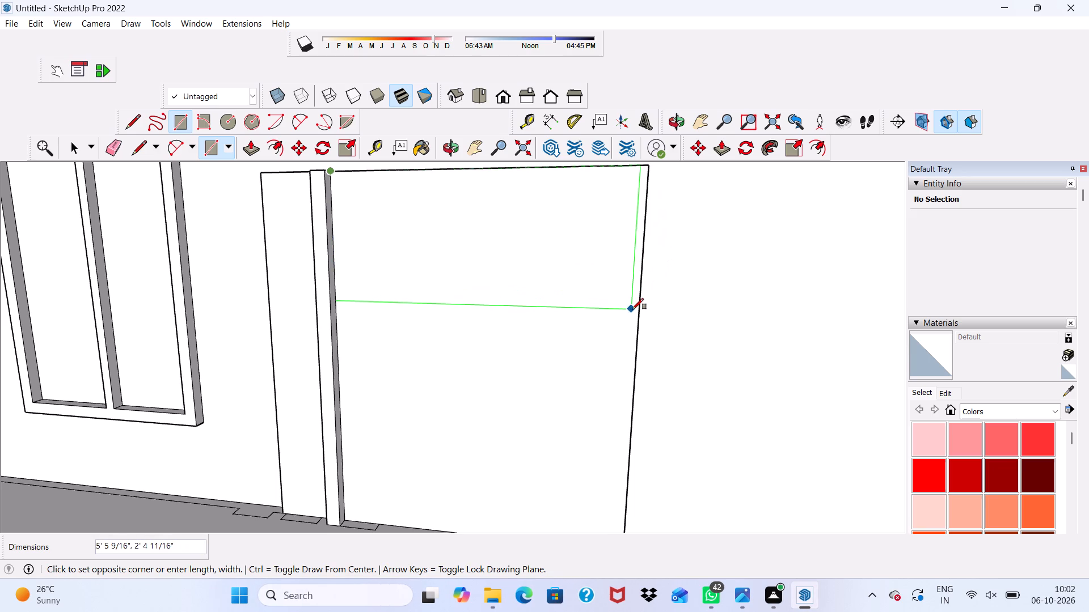
click(637, 308)
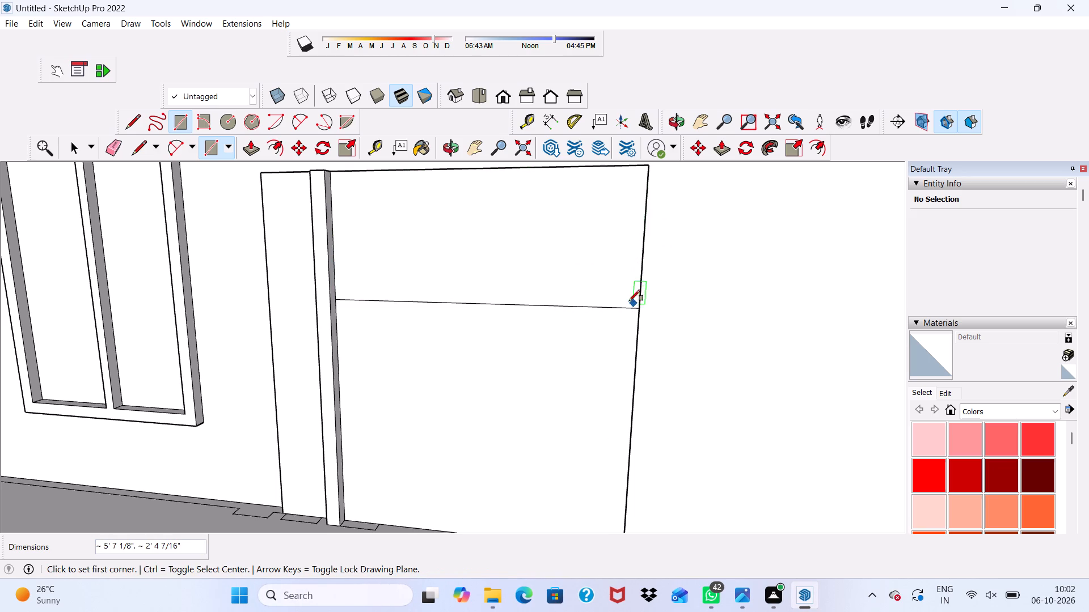
key(space)
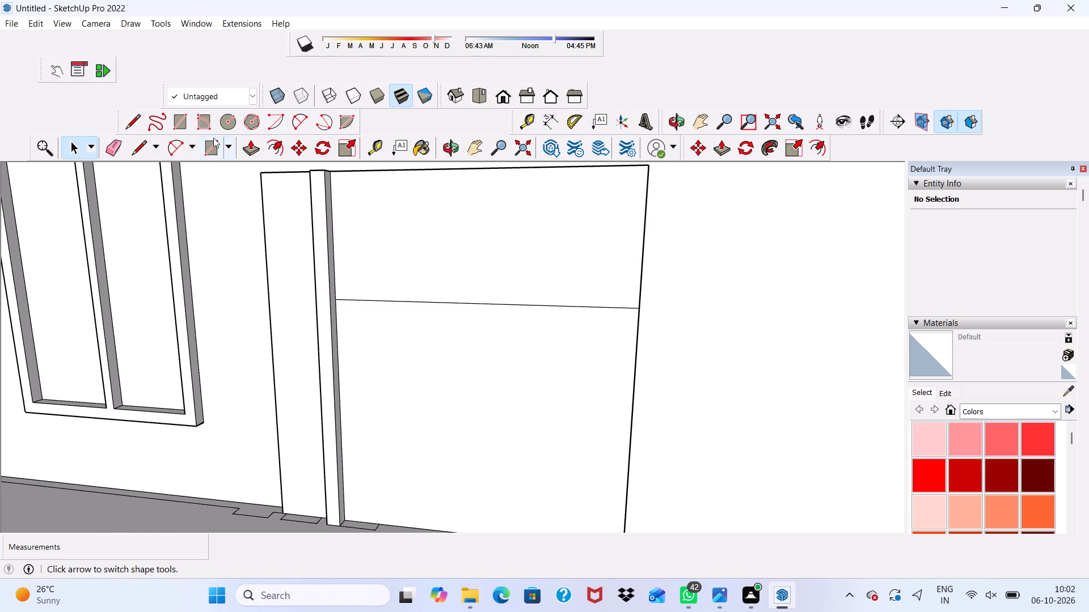
Offset the outline of the door's upper rectangle inward by about 6".
click(280, 146)
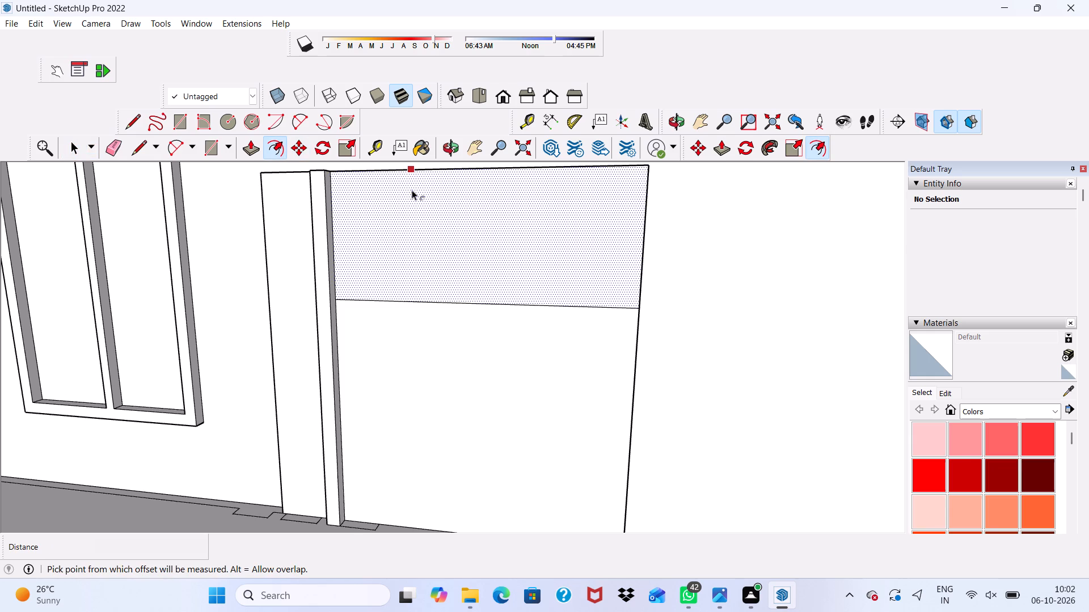
click(412, 190)
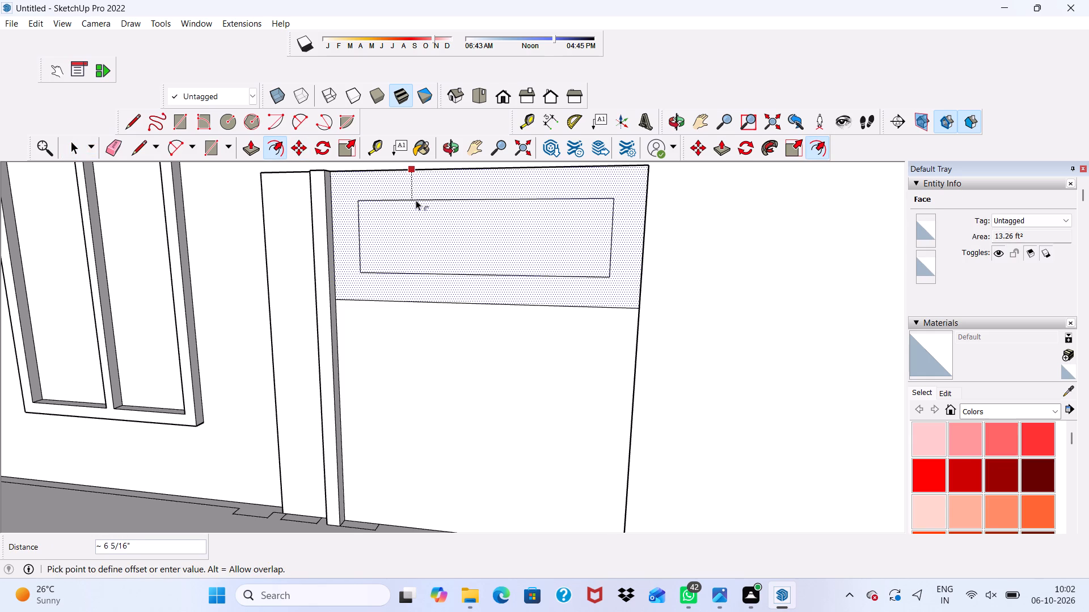
click(416, 200)
scroll(474, 173, down, 10)
middle_drag(487, 224, 550, 229)
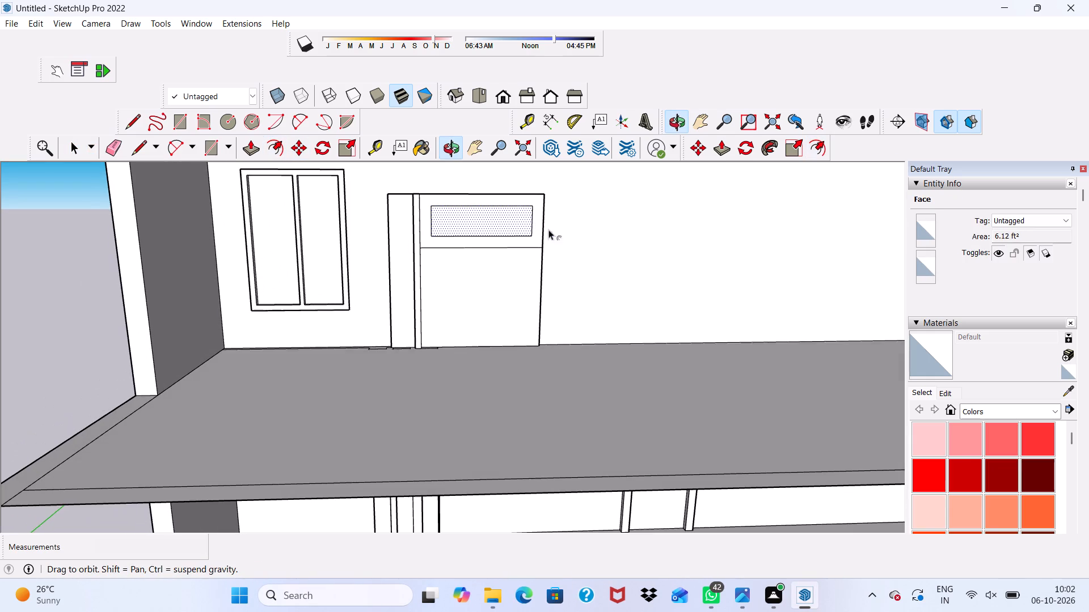
key(space)
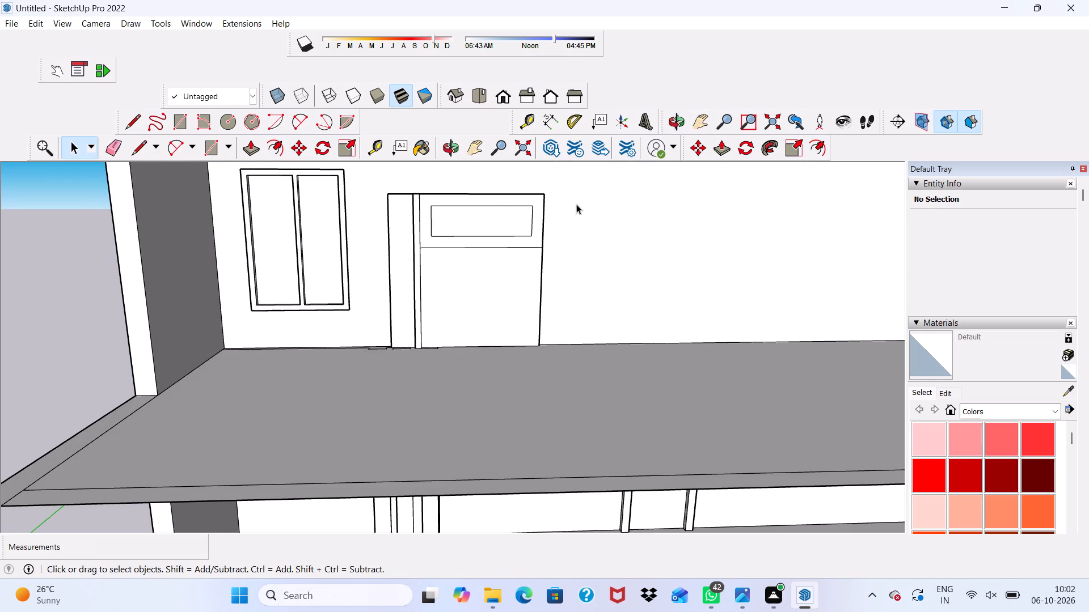
Push/Pull the inner rectangle at the top of the door outward by 3", matching the raised vertical strip.
click(249, 152)
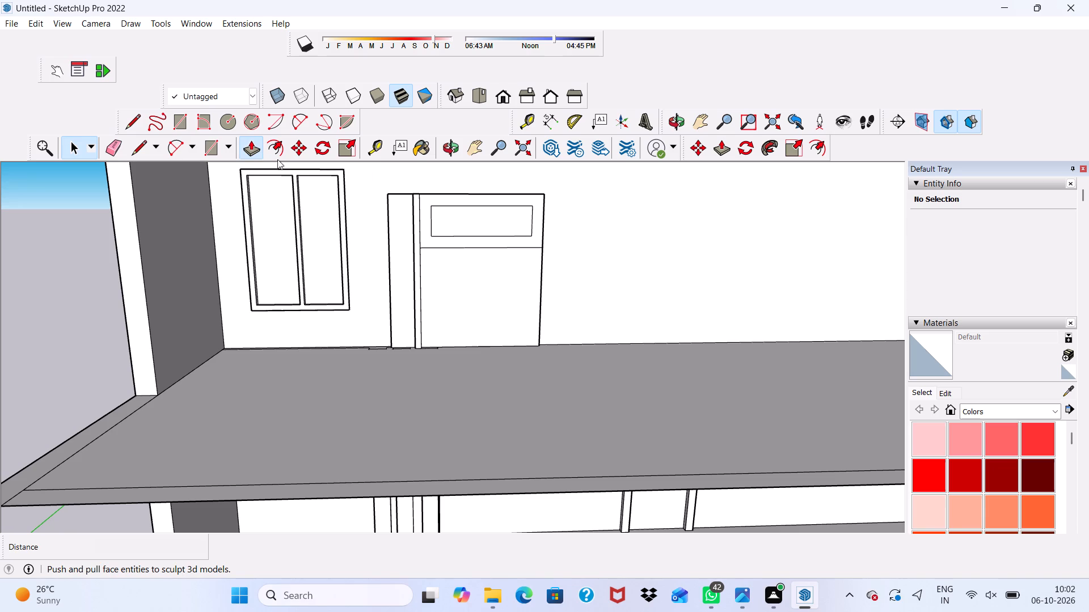
scroll(519, 236, up, 3)
click(492, 212)
scroll(440, 225, down, 3)
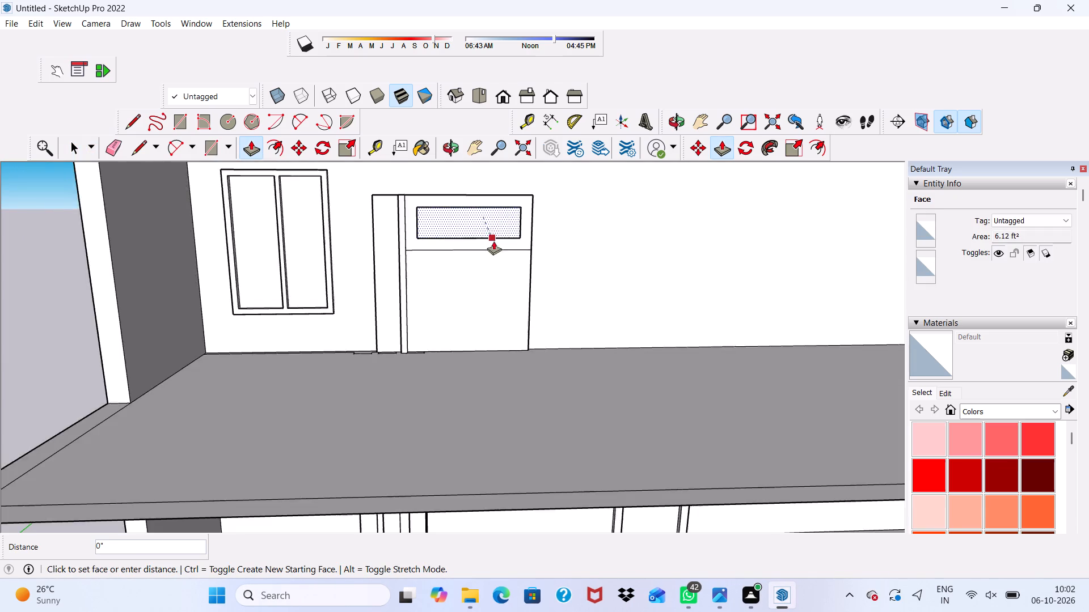
scroll(493, 241, down, 4)
scroll(418, 266, down, 3)
scroll(425, 228, up, 7)
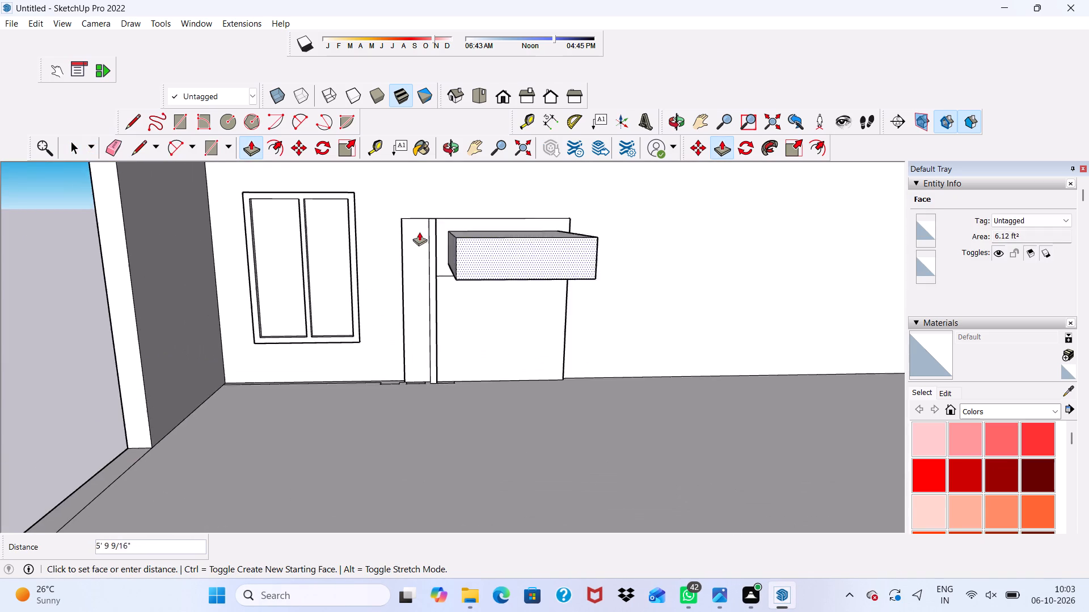
scroll(423, 239, up, 2)
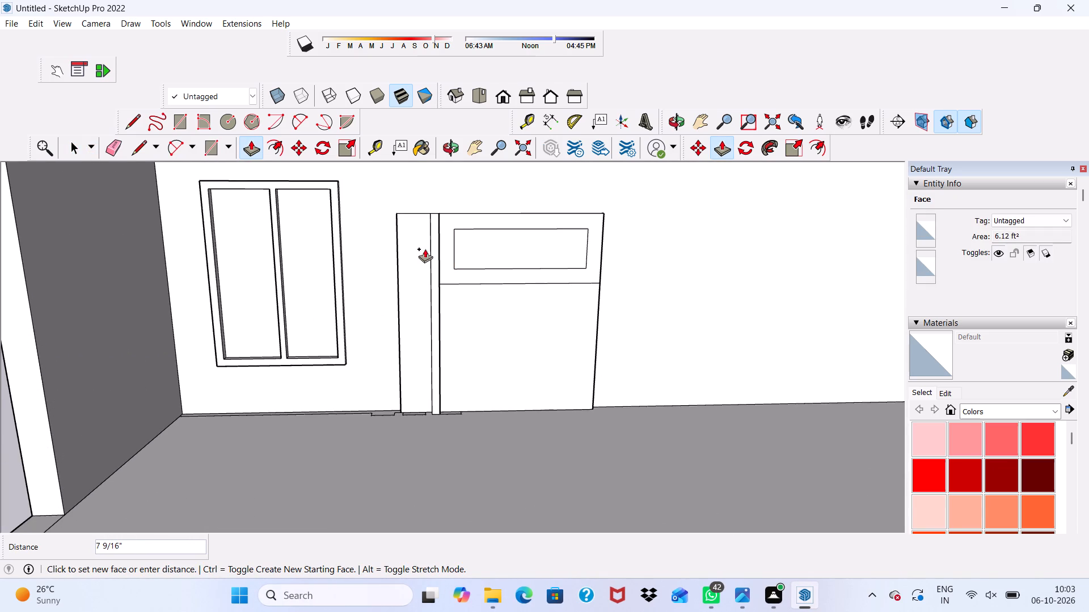
scroll(466, 234, up, 12)
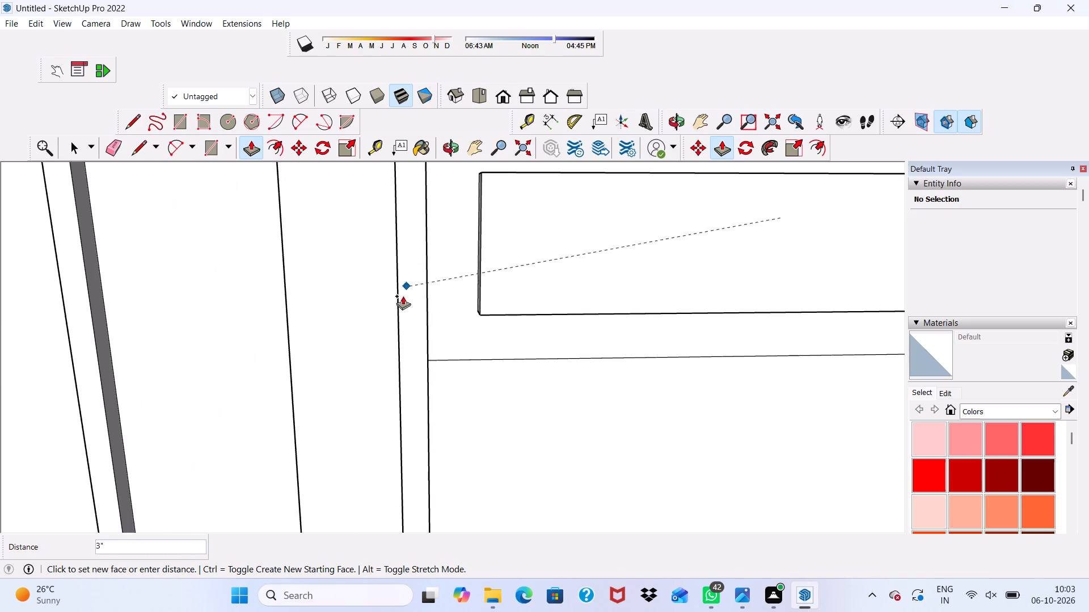
click(413, 309)
scroll(399, 296, down, 7)
scroll(467, 311, up, 1)
scroll(467, 317, down, 3)
middle_drag(502, 358, 532, 394)
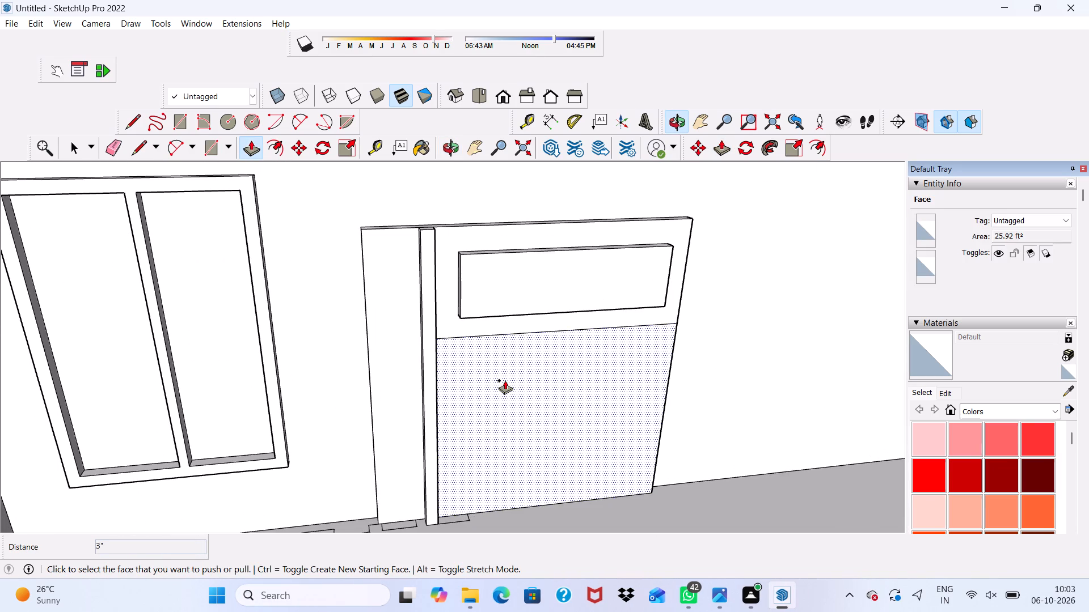
key(space)
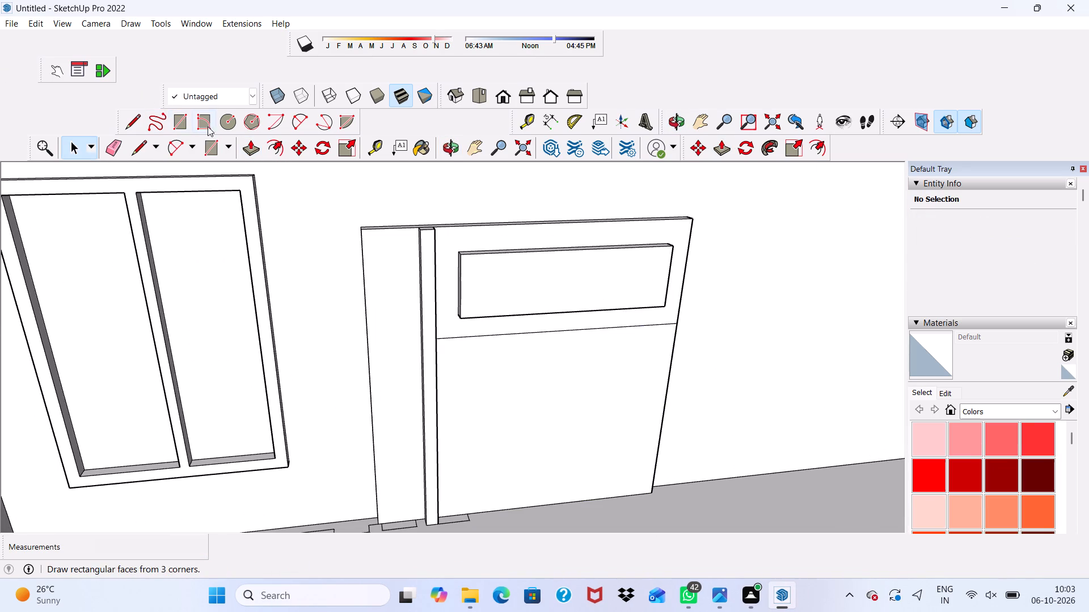
Draw a circle of about 10 3/16" radius on the door's wide part, below the raised rectangular panel.
click(231, 121)
scroll(474, 351, down, 2)
middle_drag(468, 350, 410, 233)
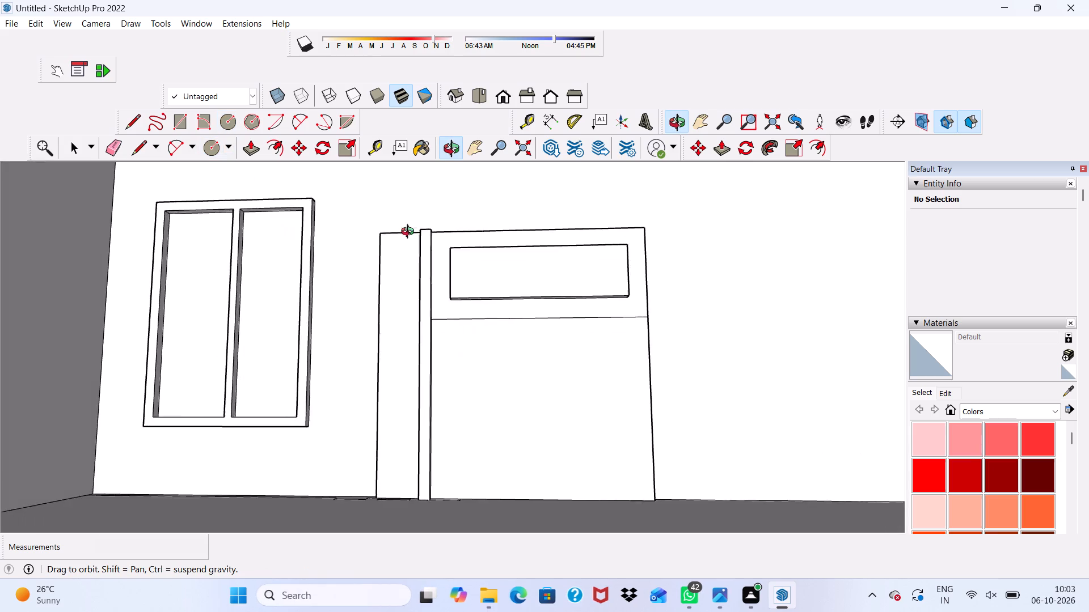
middle_drag(410, 233, 483, 299)
scroll(546, 397, up, 3)
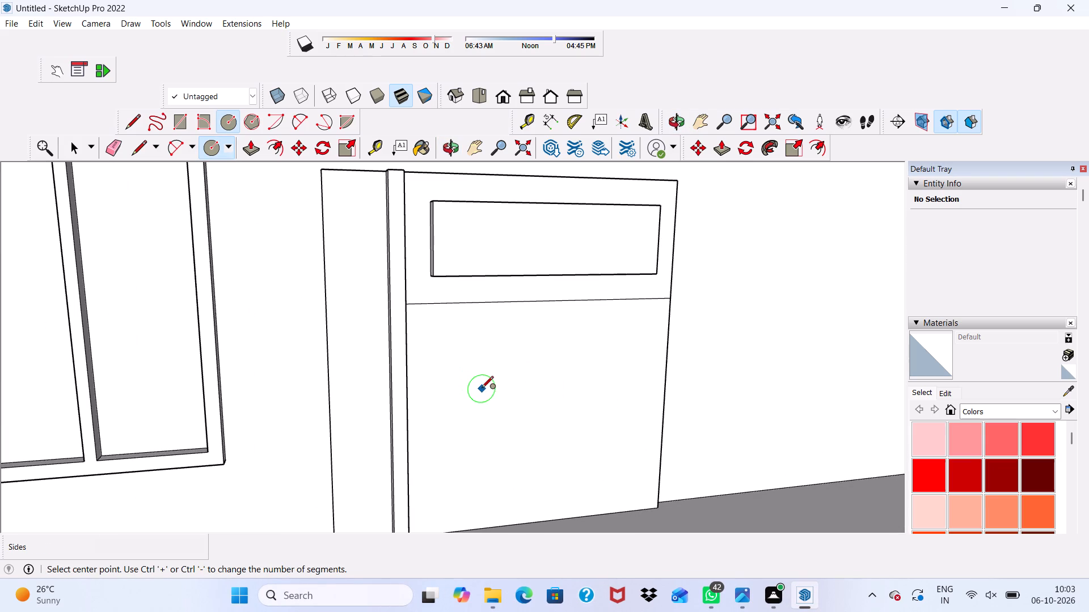
click(506, 397)
click(516, 355)
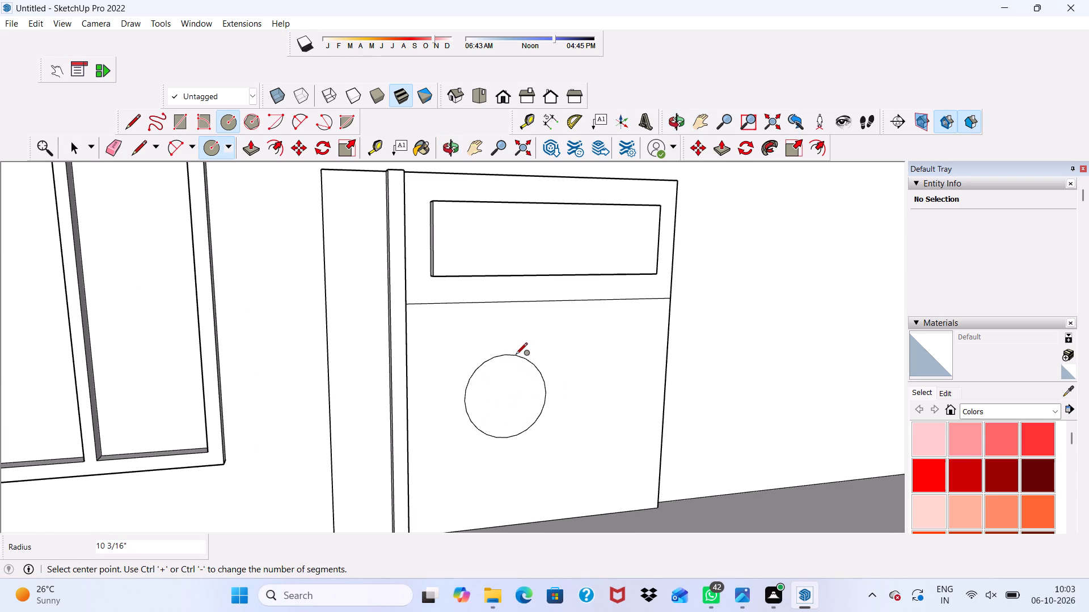
Push/Pull the circle on the door's wide part outward by 3".
click(255, 150)
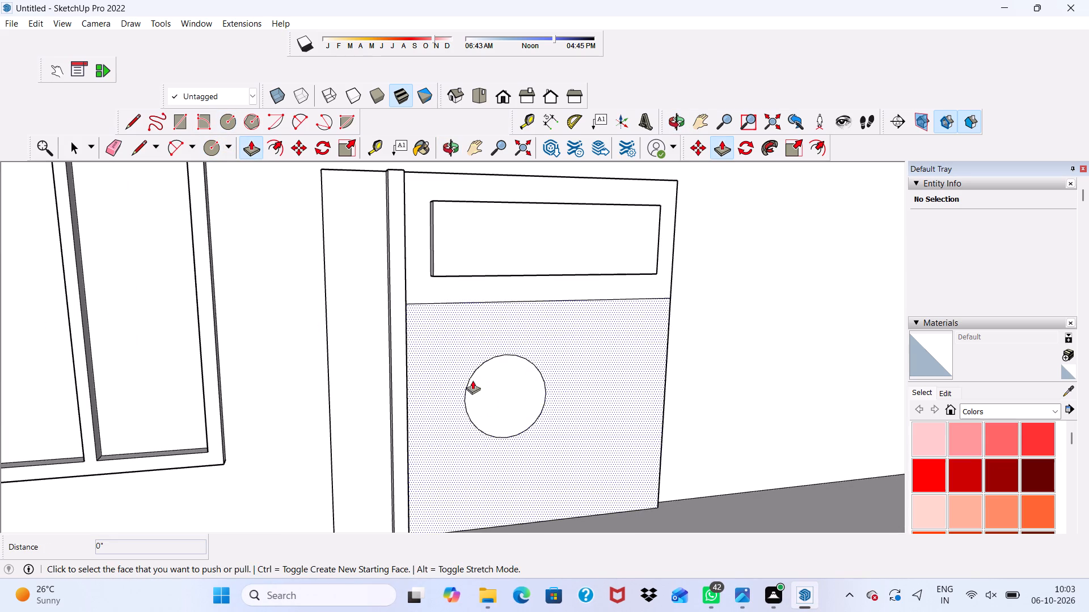
click(494, 381)
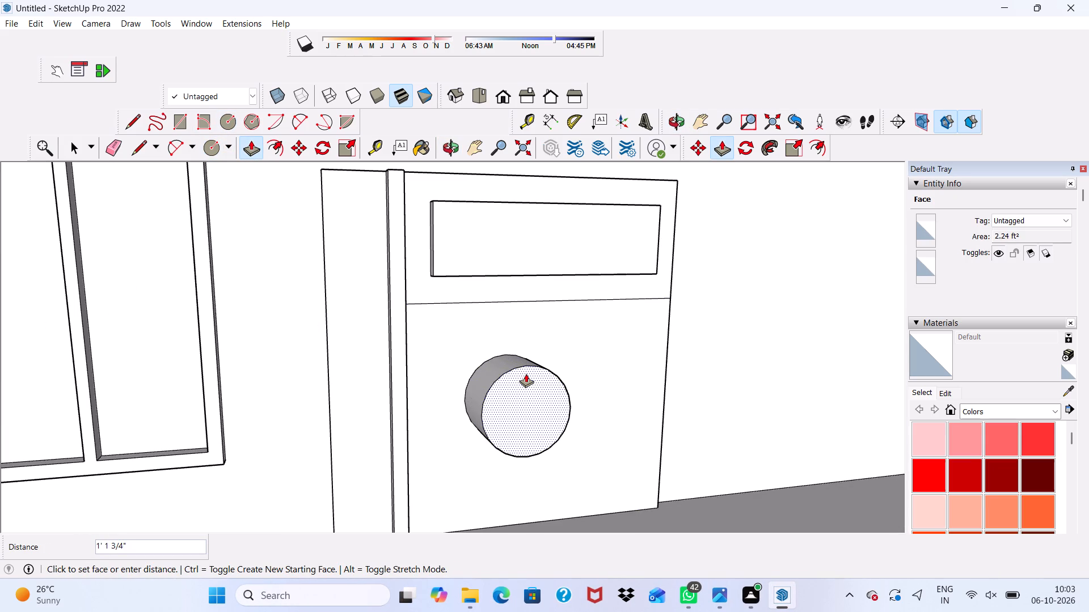
text(3")
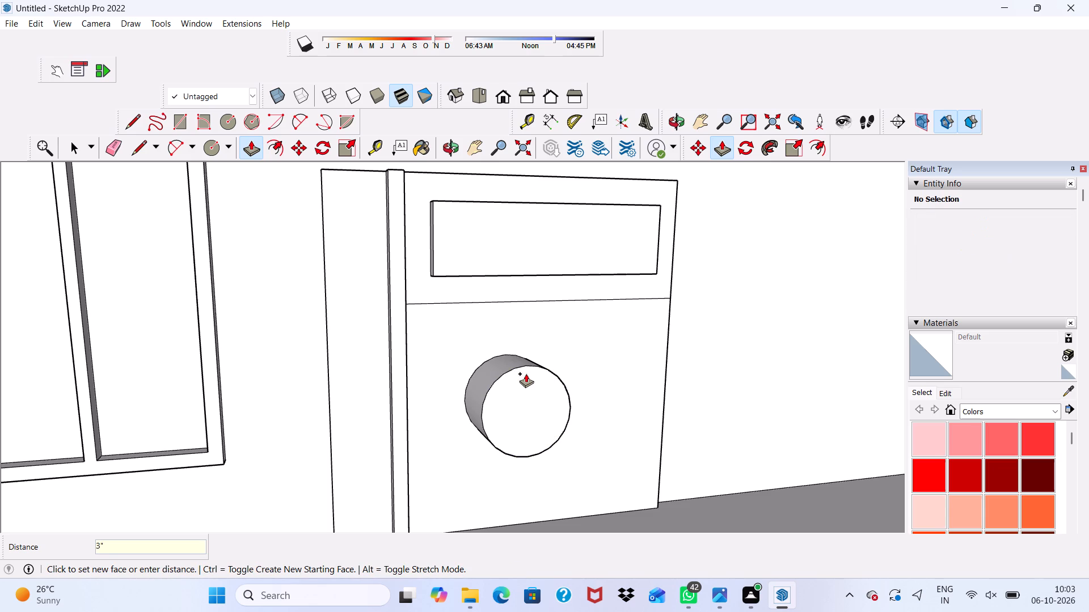
key(Return)
right_click(526, 373)
scroll(526, 373, up, 1)
scroll(419, 291, up, 1)
scroll(406, 295, down, 2)
key(space)
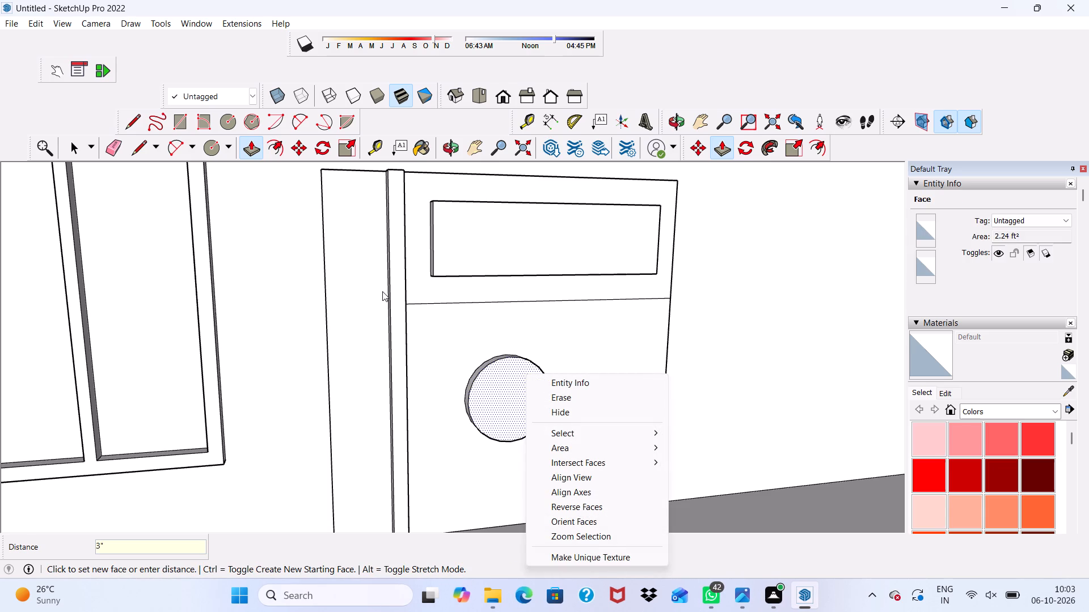
click(350, 259)
scroll(347, 271, down, 3)
scroll(324, 279, up, 1)
scroll(322, 279, down, 1)
scroll(321, 279, up, 1)
scroll(318, 280, down, 1)
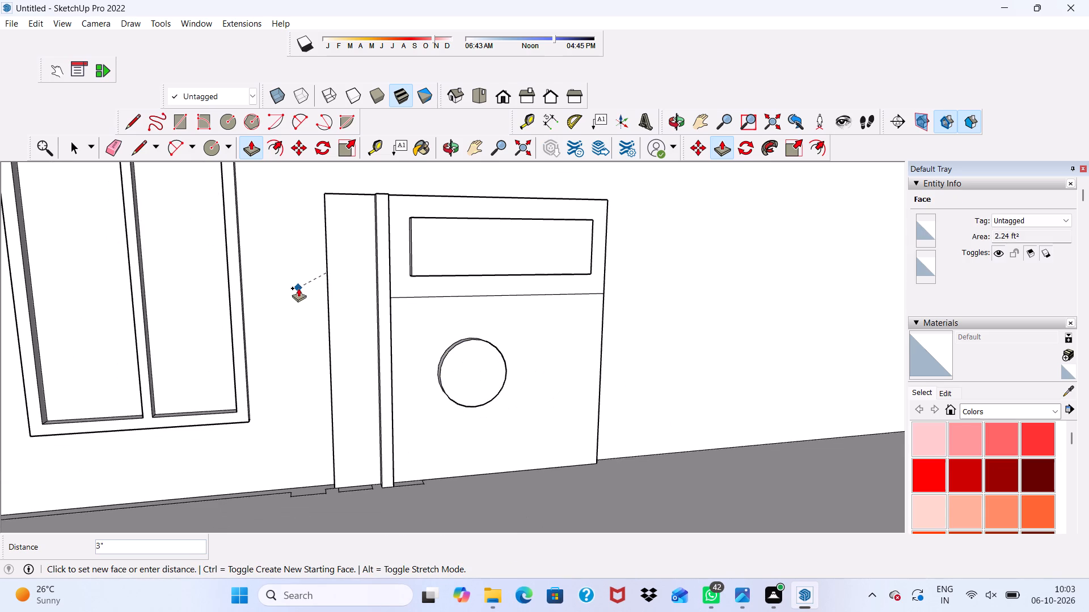
key(space)
Draw a thin horizontal rectangle about 8 3/4" by 1" on the door's narrow part, between the outer edge and the raised strip.
scroll(296, 286, down, 3)
scroll(416, 296, down, 3)
middle_drag(335, 285, 333, 286)
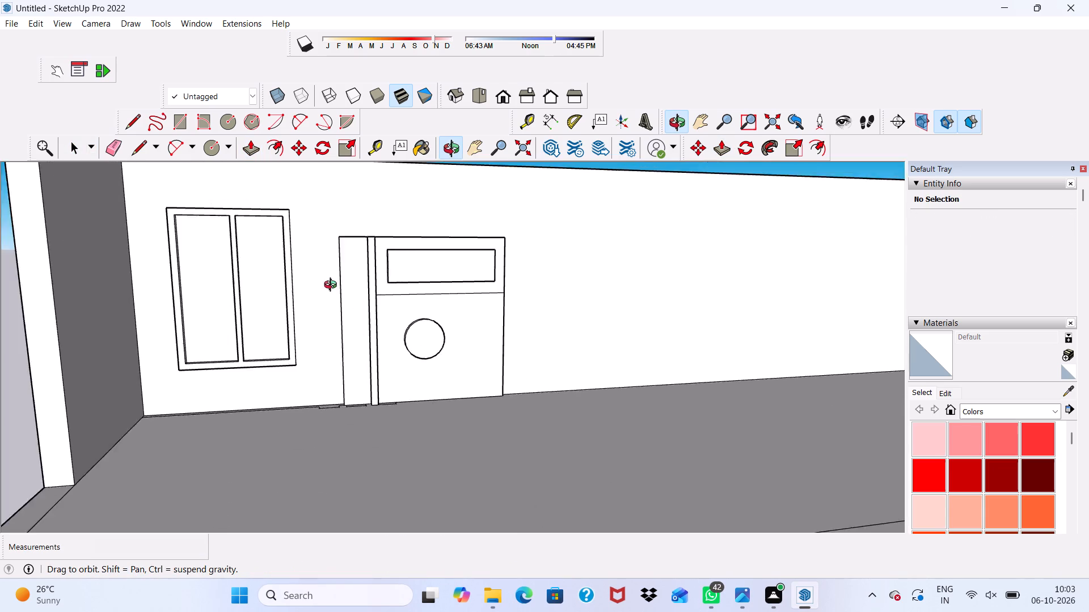
middle_drag(333, 286, 281, 435)
scroll(361, 327, up, 7)
middle_drag(305, 376, 310, 365)
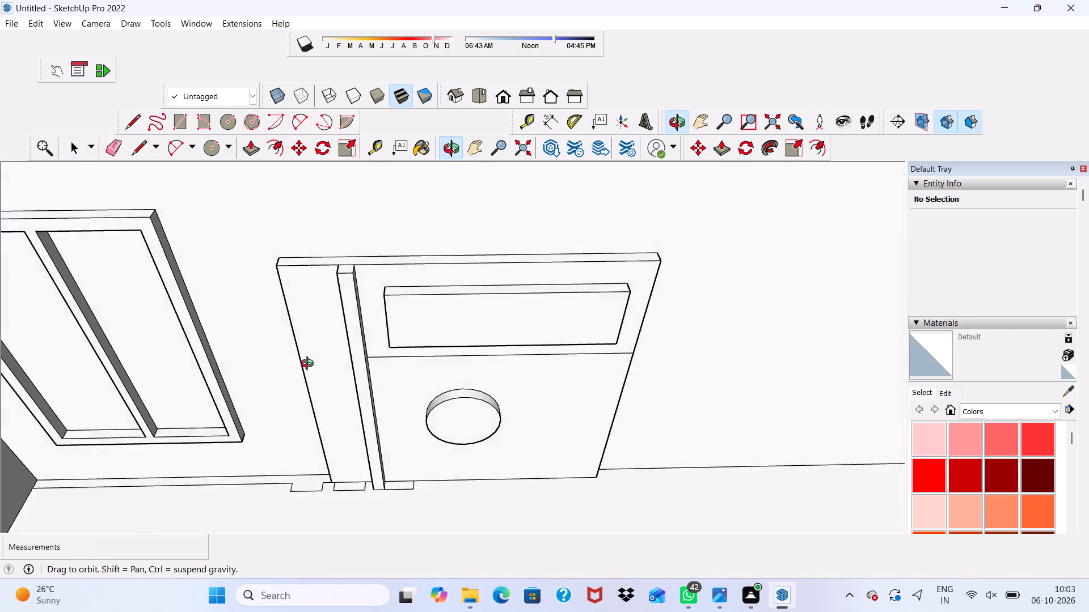
middle_drag(310, 365, 322, 220)
scroll(192, 136, up, 3)
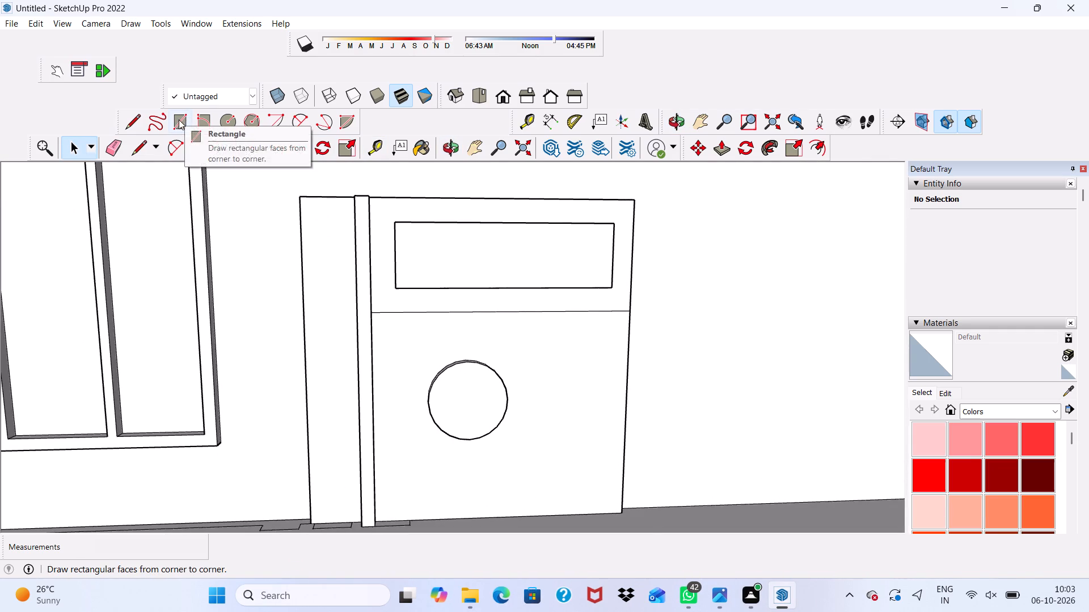
click(179, 120)
scroll(304, 324, up, 4)
scroll(308, 313, down, 2)
middle_drag(308, 314, 382, 316)
scroll(322, 321, up, 1)
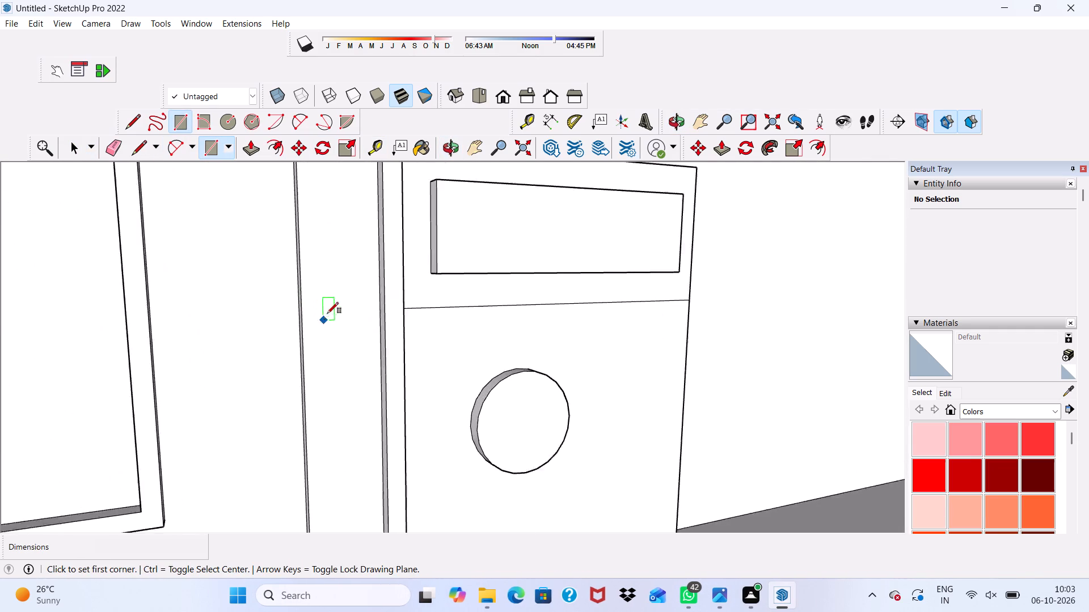
scroll(327, 313, up, 7)
click(298, 324)
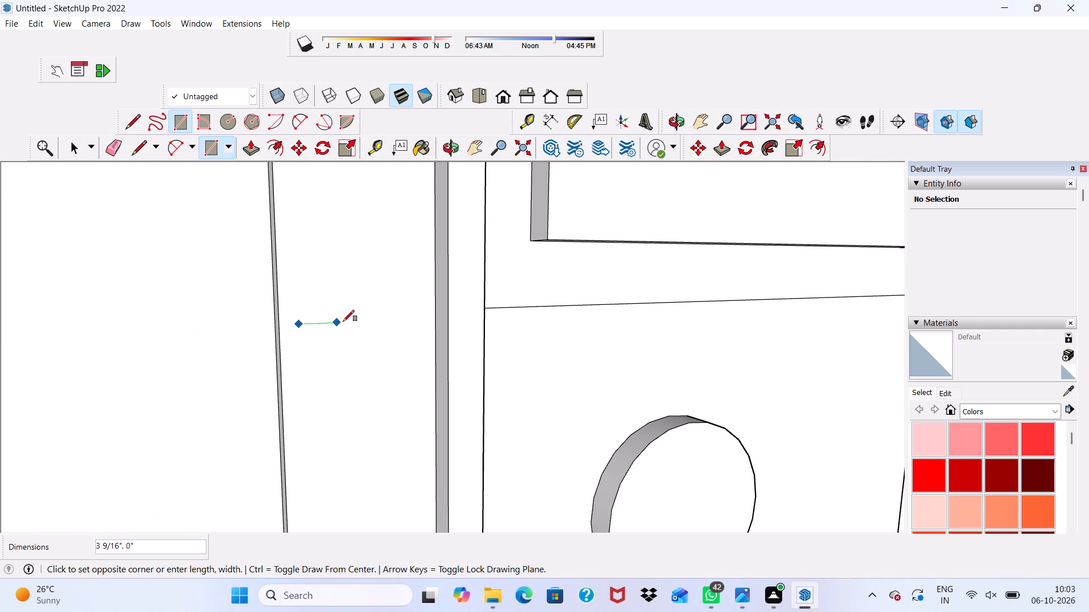
click(402, 331)
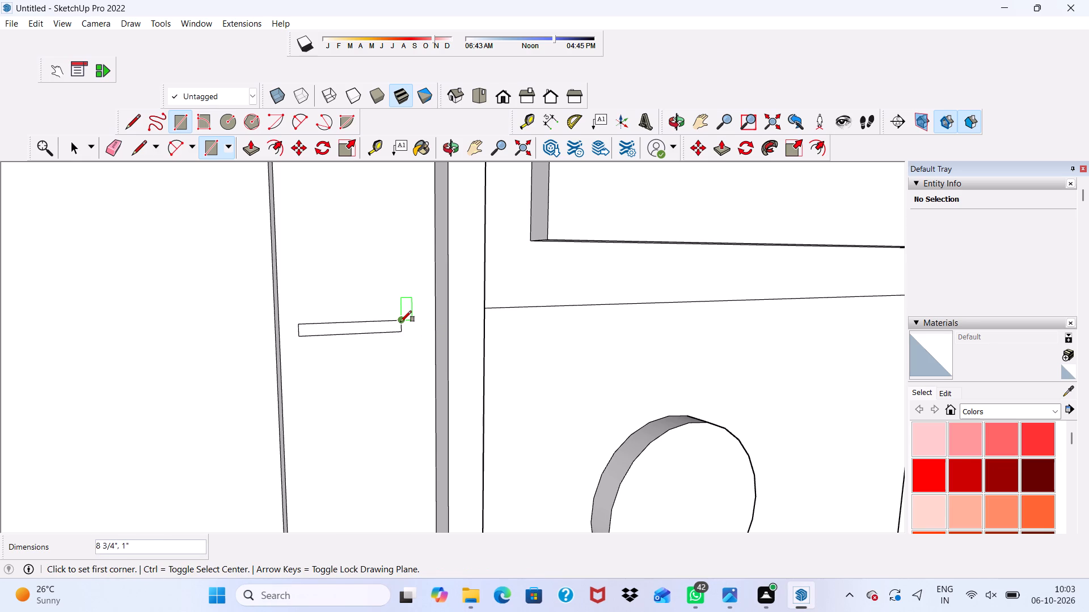
Draw a vertical rectangle about 4 1/2" by 3/4" down from the thin rectangle's end near the raised strip, forming an L-shaped handle.
click(400, 322)
scroll(389, 355, up, 2)
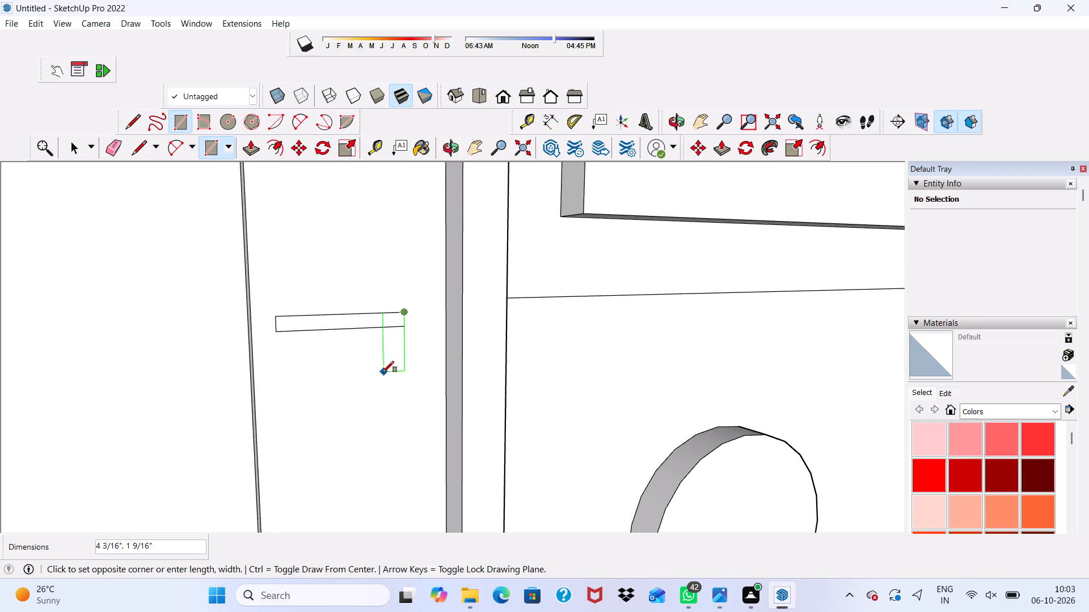
scroll(387, 375, up, 5)
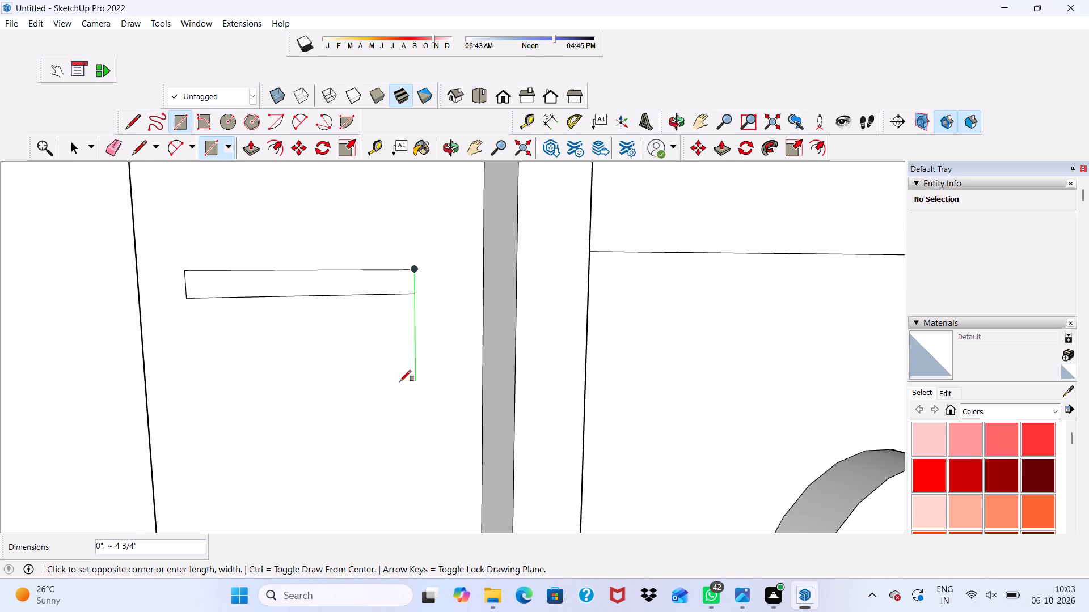
click(398, 377)
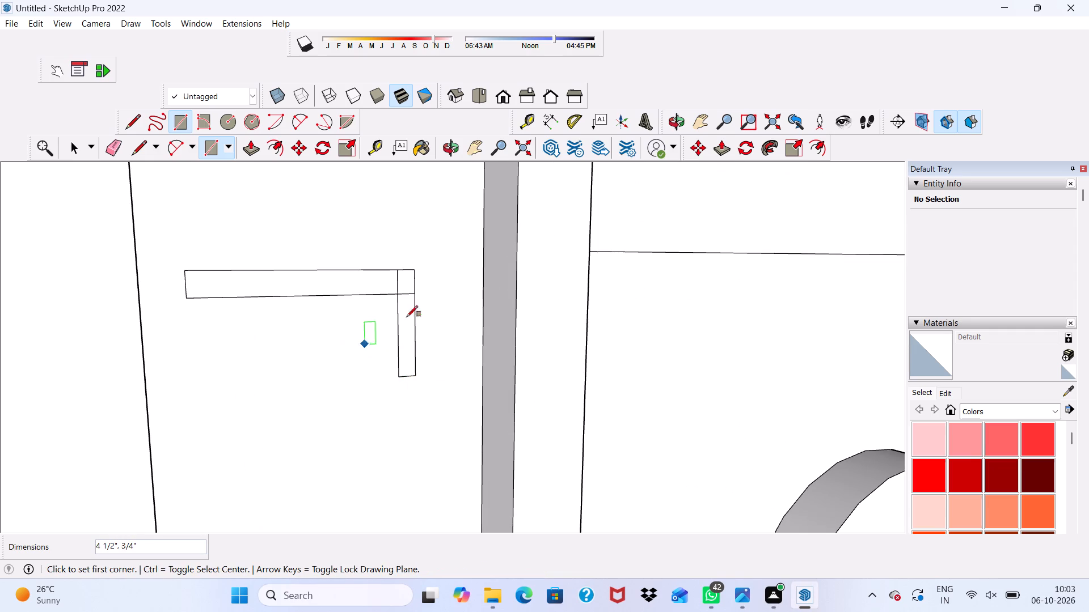
key(space)
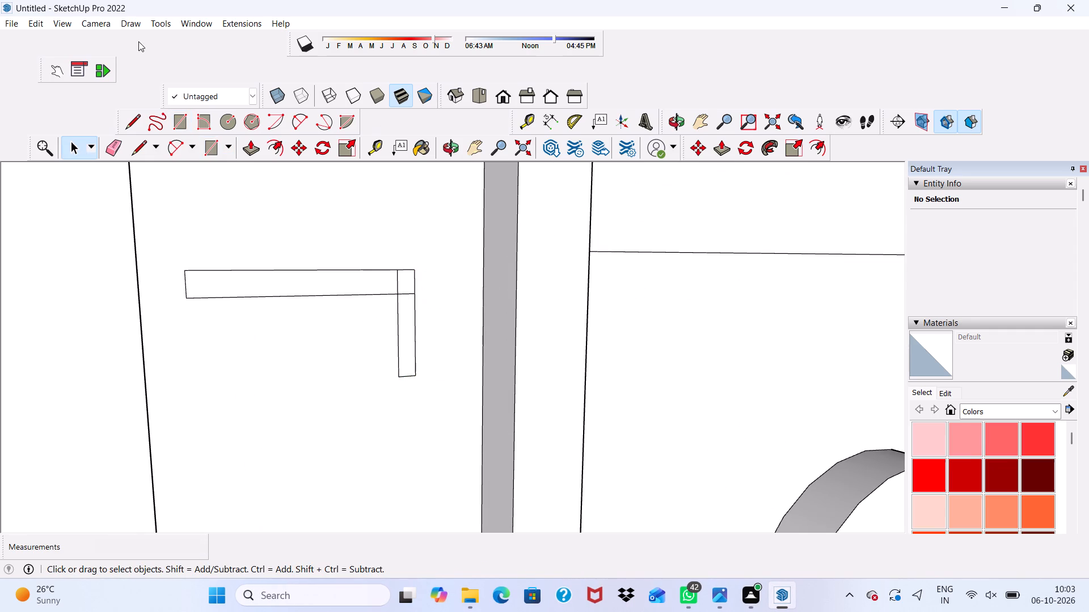
Erase the two inner edges where the door handle's rectangles overlap, merging them into a single L-shaped face.
click(111, 144)
scroll(112, 151, down, 4)
scroll(335, 186, up, 1)
scroll(353, 199, down, 3)
scroll(353, 209, up, 1)
scroll(354, 212, down, 3)
scroll(356, 265, up, 6)
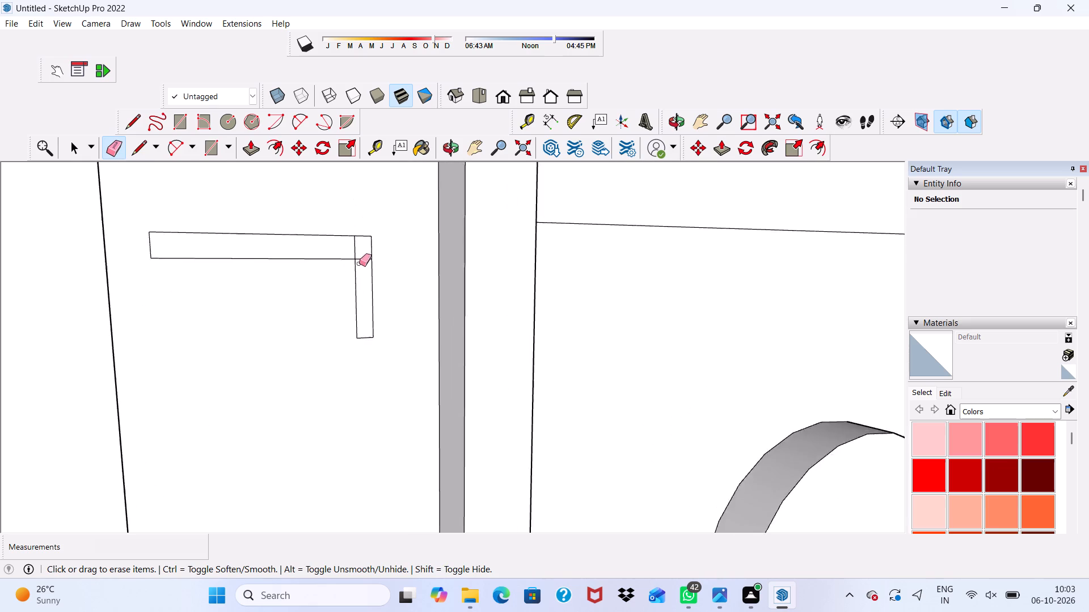
scroll(359, 263, up, 4)
click(372, 257)
click(350, 246)
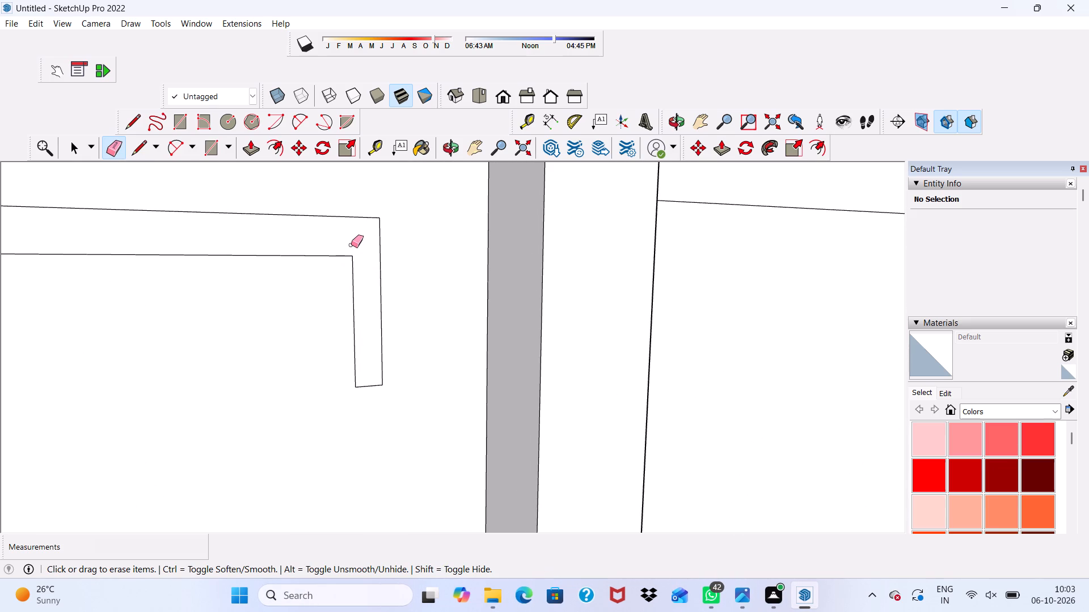
key(space)
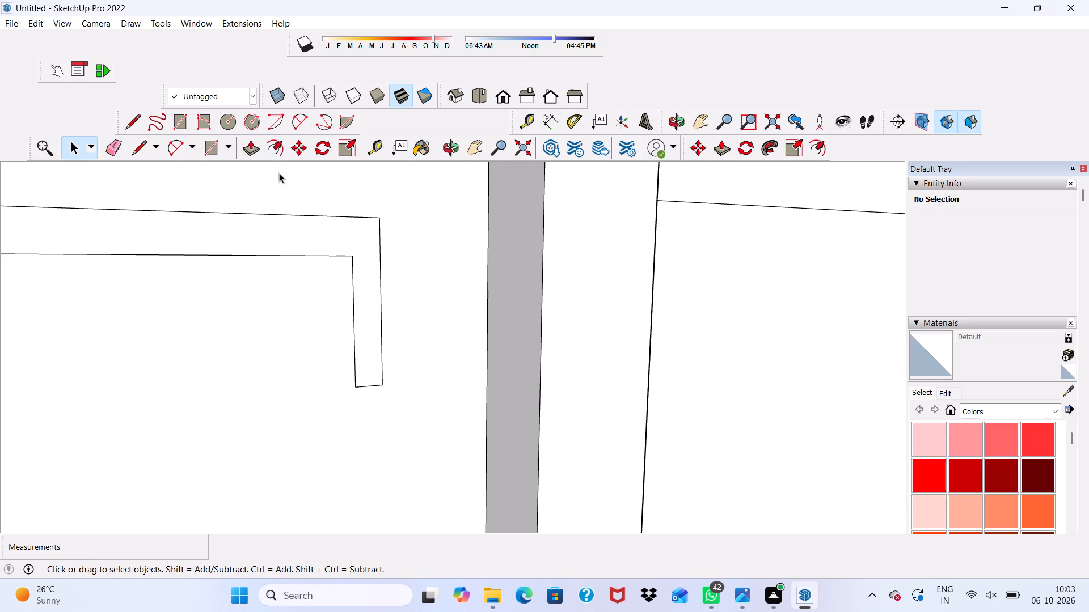
Push/Pull the L-shaped handle face outward from the door by 3".
click(262, 147)
scroll(298, 246, up, 3)
click(302, 242)
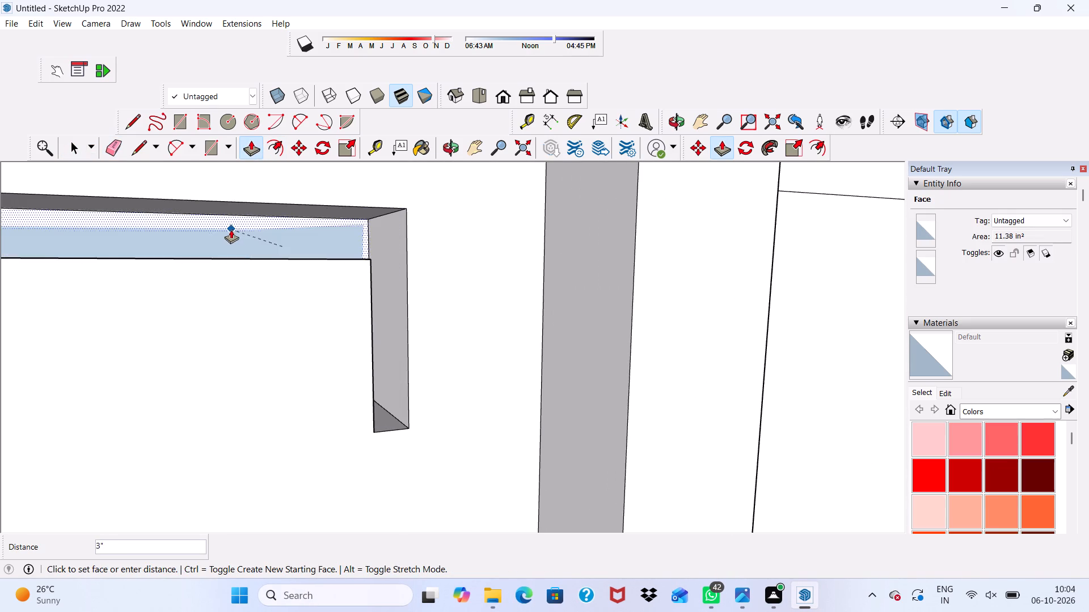
scroll(248, 219, down, 3)
scroll(307, 211, down, 3)
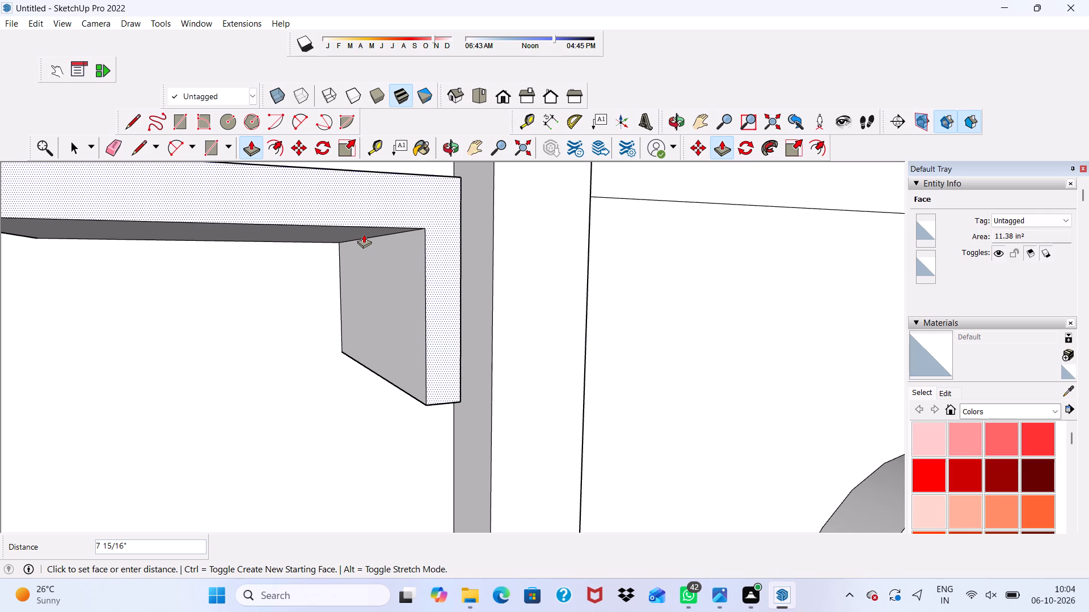
key(Return)
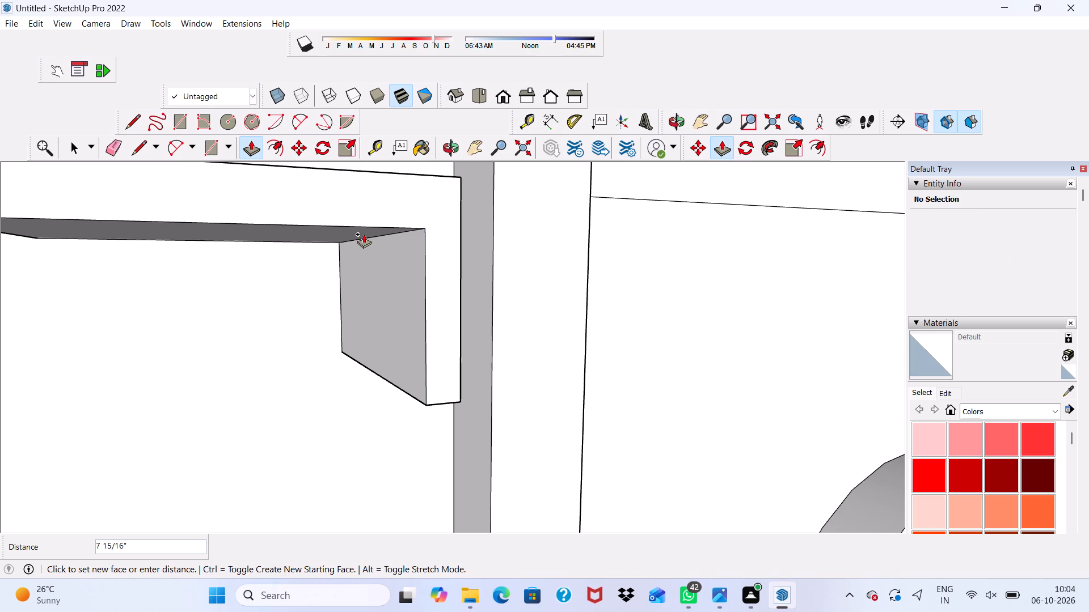
text(3")
key(Return)
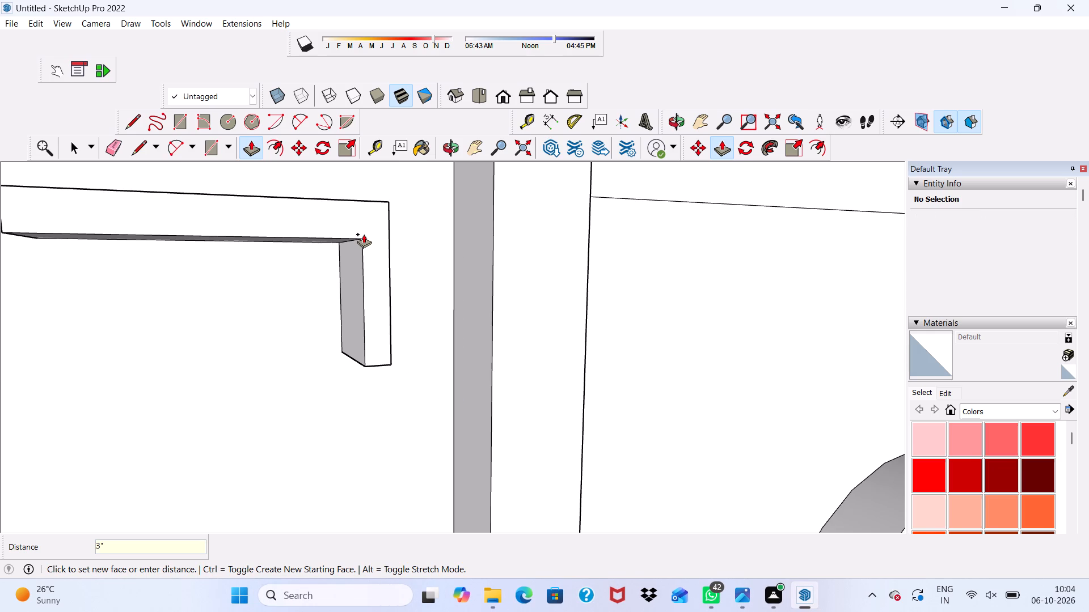
key(space)
Draw a full-height rectangle about 7' 5 1/2" by 10' on the upper storey wall beside the door's wide part, from top edge to floor.
scroll(187, 211, down, 1)
scroll(193, 240, up, 1)
scroll(199, 255, down, 4)
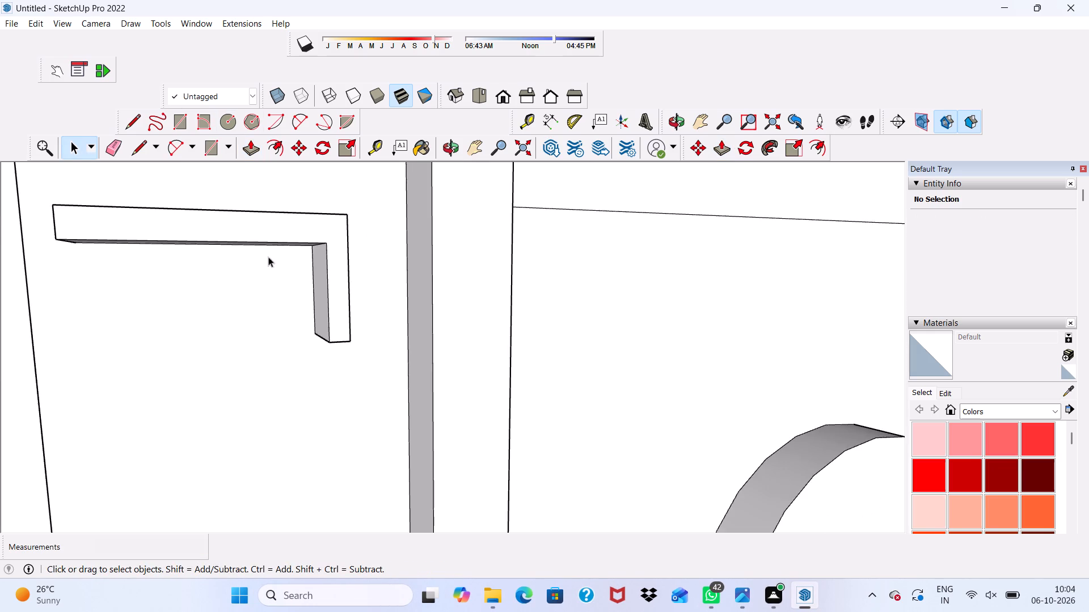
scroll(268, 257, down, 2)
scroll(242, 267, up, 1)
scroll(242, 270, down, 1)
scroll(245, 275, up, 1)
scroll(245, 210, down, 17)
scroll(351, 221, up, 1)
scroll(351, 229, down, 3)
middle_drag(354, 251, 225, 292)
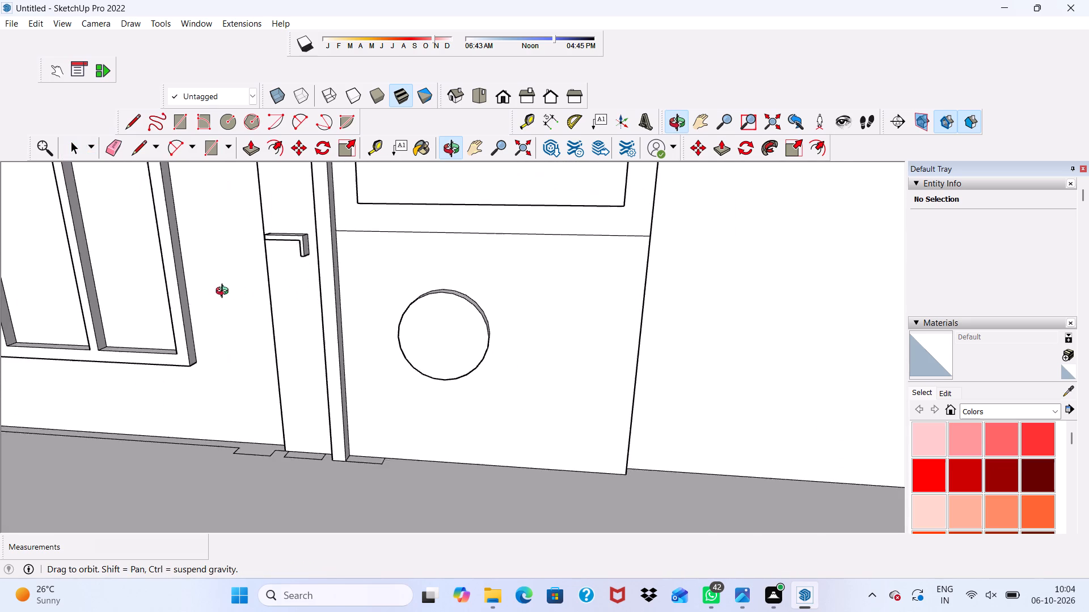
middle_drag(225, 292, 230, 281)
scroll(299, 224, down, 2)
scroll(299, 228, up, 1)
scroll(299, 232, down, 7)
middle_drag(309, 225, 356, 215)
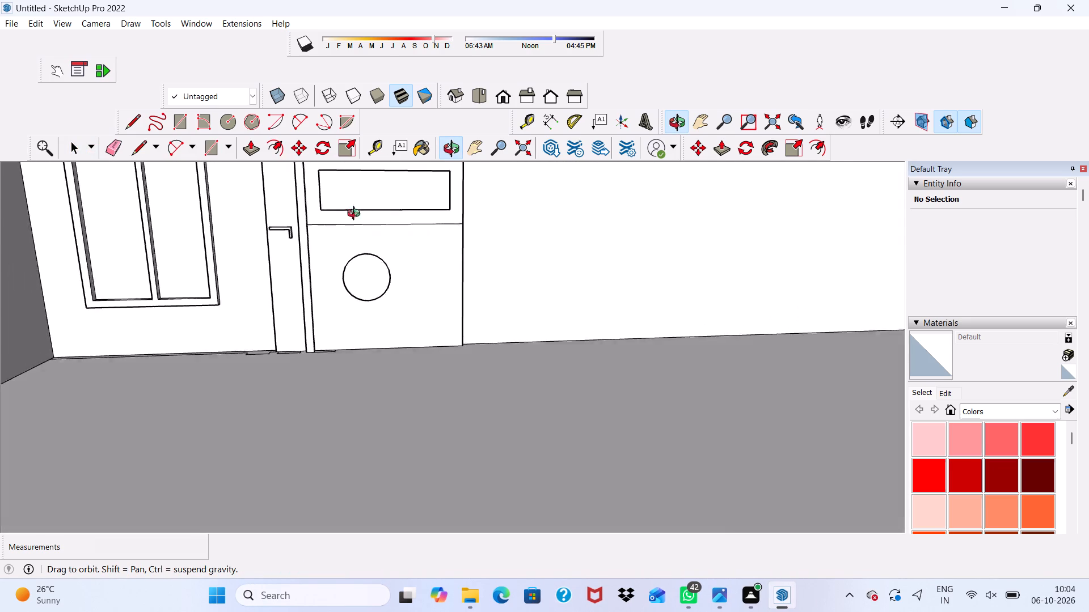
middle_drag(356, 215, 258, 253)
scroll(301, 207, down, 5)
scroll(309, 210, up, 1)
scroll(307, 215, down, 2)
middle_drag(307, 229, 345, 164)
scroll(394, 262, up, 7)
scroll(410, 206, down, 14)
scroll(432, 172, up, 4)
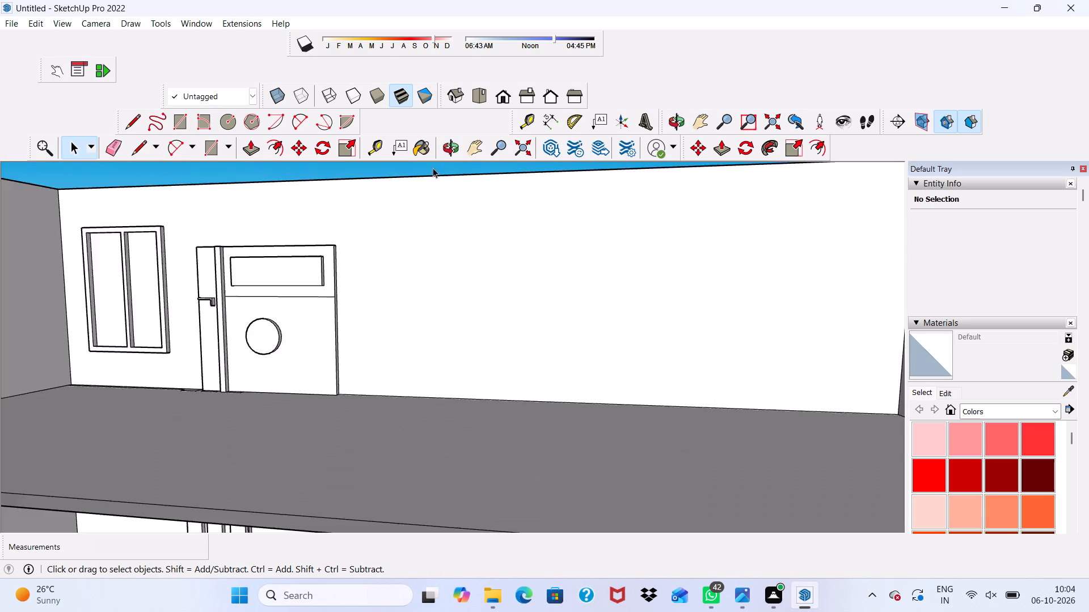
scroll(433, 168, up, 4)
click(172, 121)
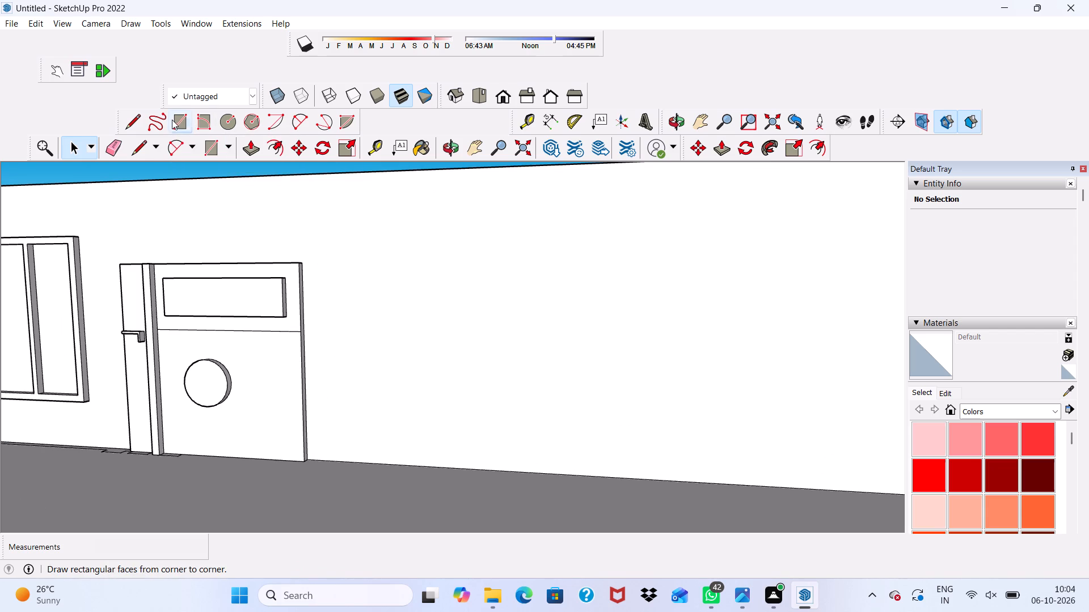
scroll(353, 222, up, 1)
scroll(341, 191, down, 1)
scroll(341, 191, up, 1)
scroll(341, 191, down, 5)
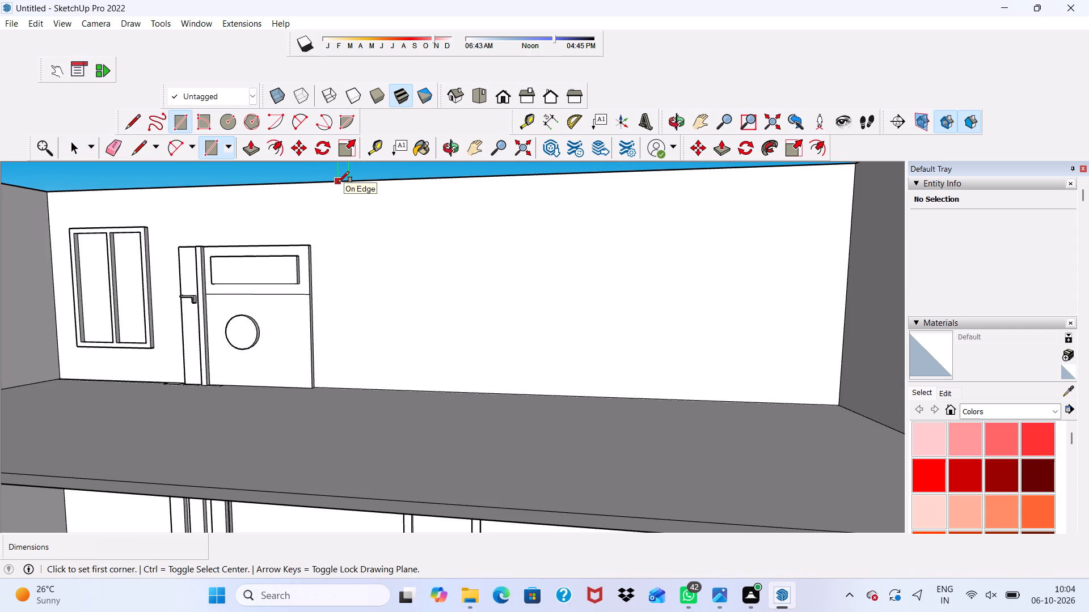
scroll(338, 182, up, 1)
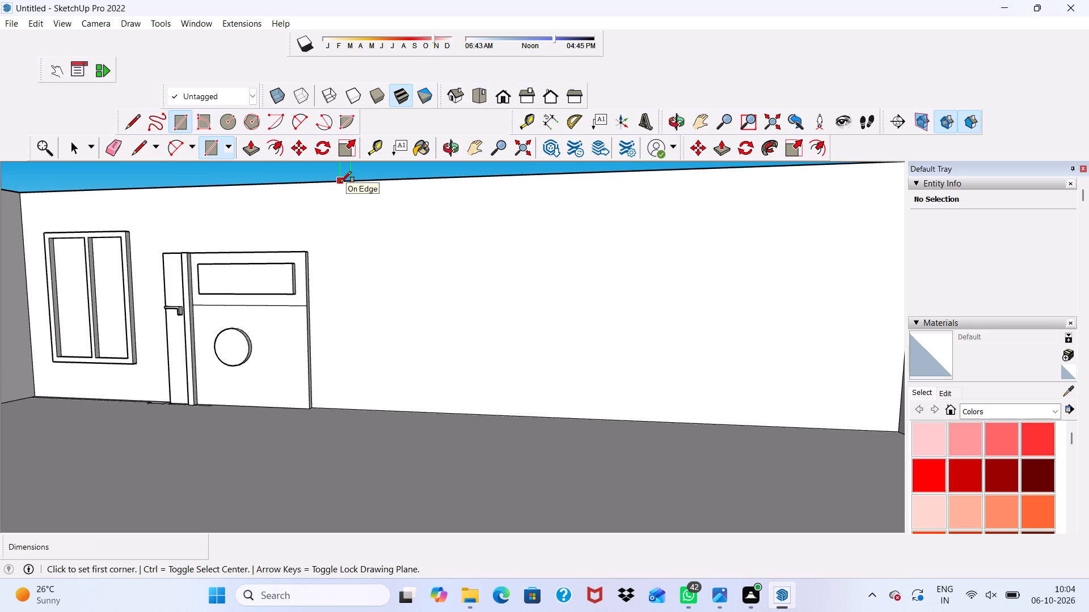
click(340, 182)
scroll(423, 312, down, 4)
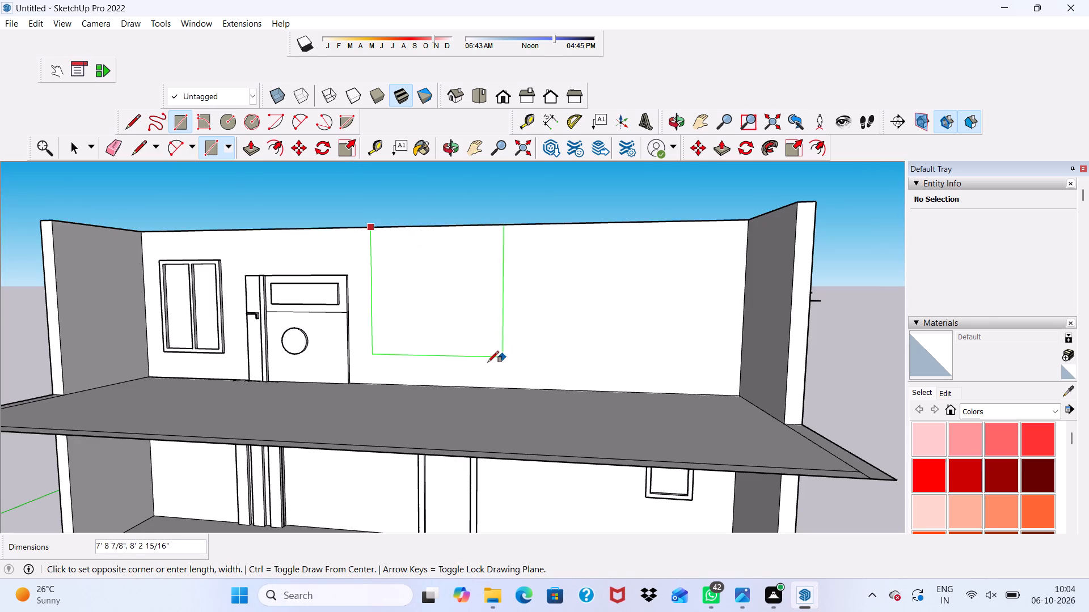
click(487, 384)
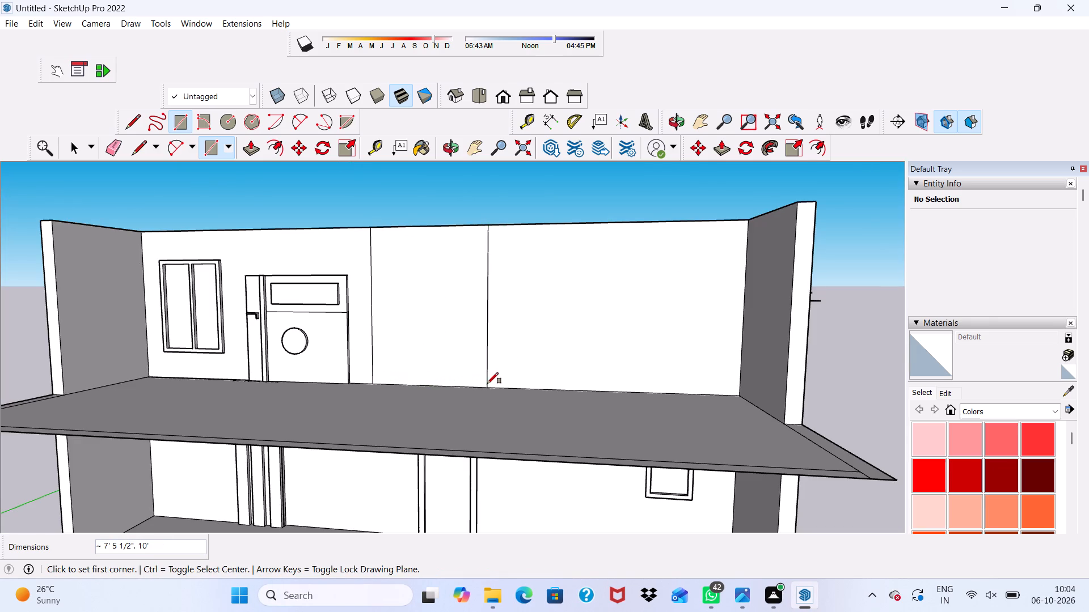
scroll(447, 218, up, 1)
key(space)
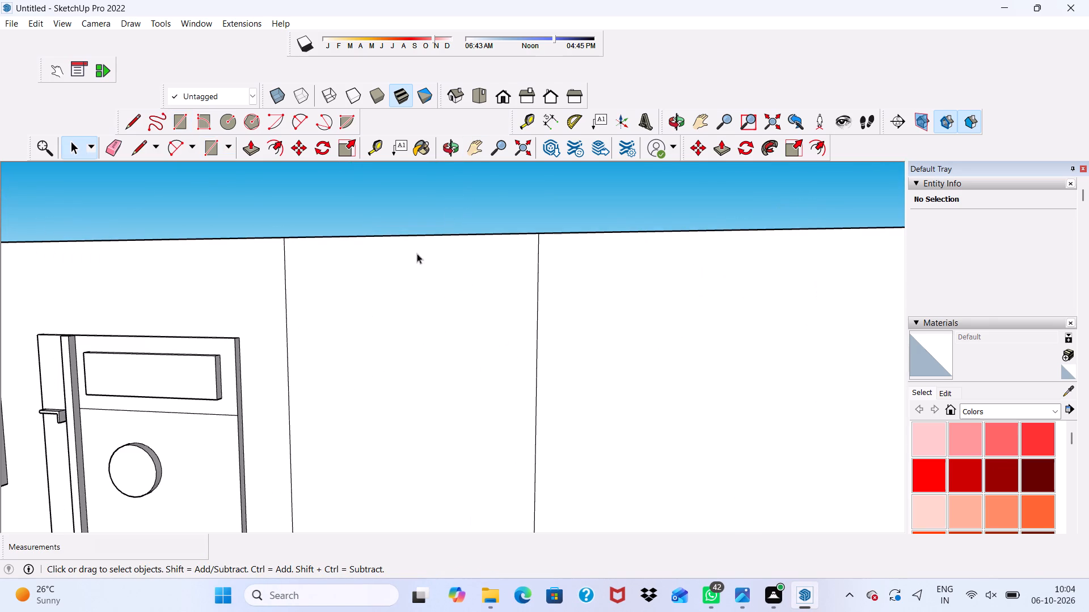
Push/Pull the full-height rectangle beside the door outward from the upper storey wall by 4'.
click(399, 274)
click(250, 147)
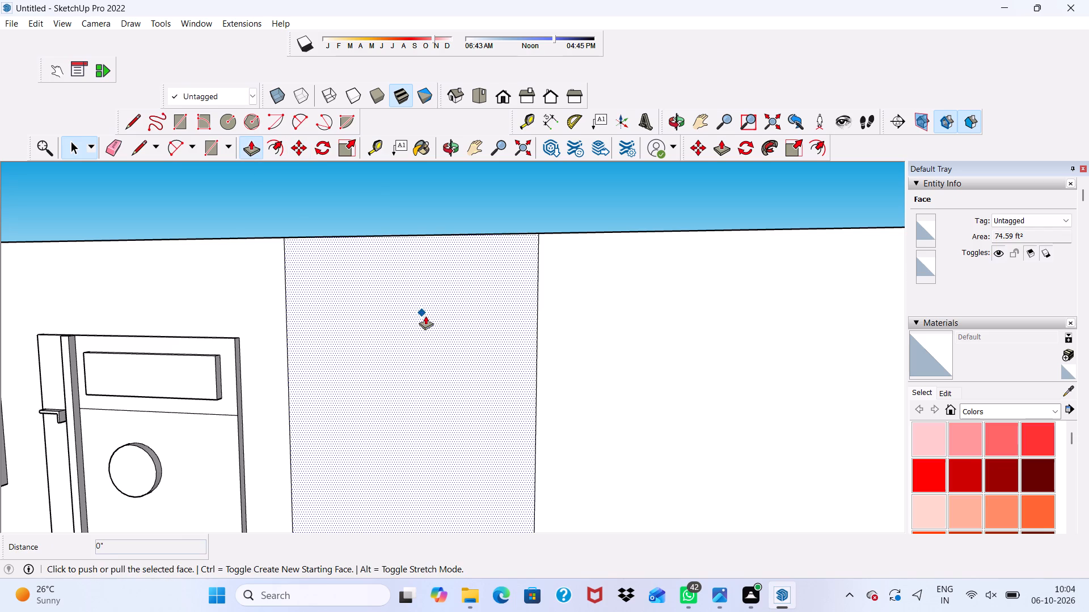
click(426, 316)
scroll(361, 316, down, 11)
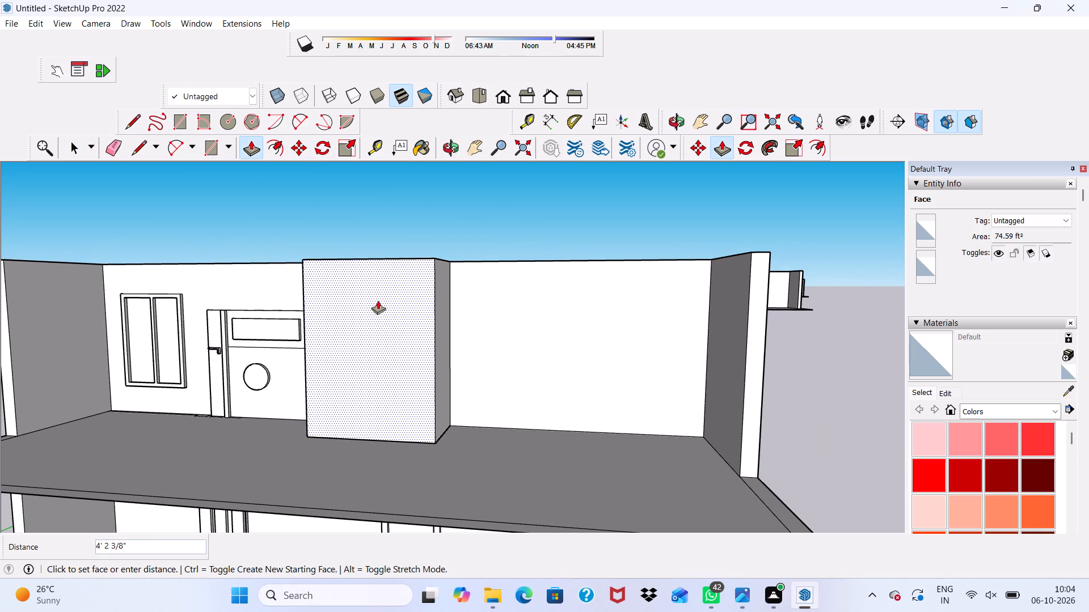
text(4')
key(Return)
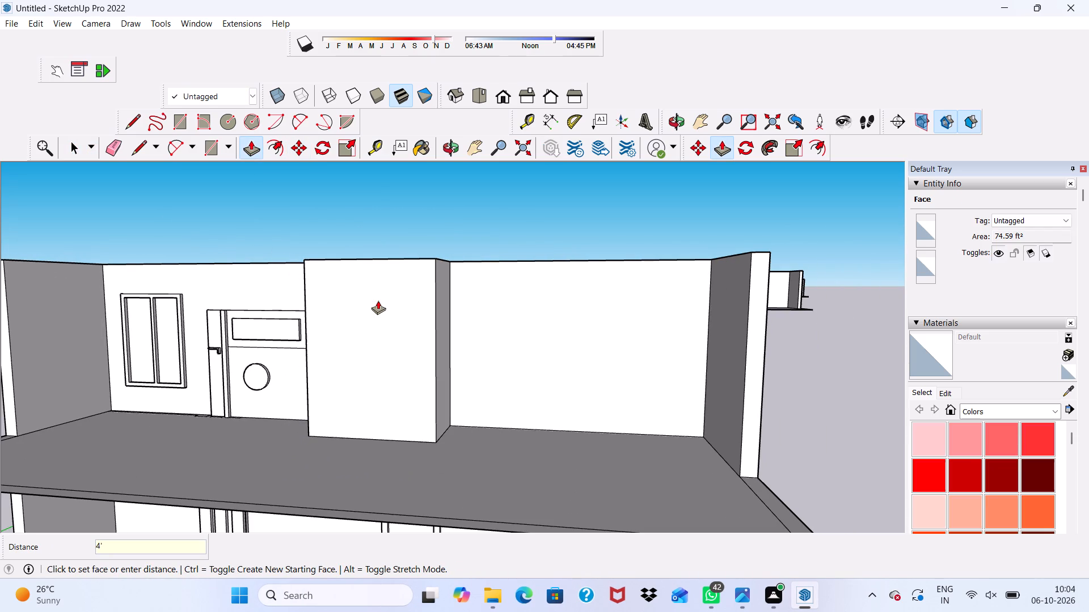
Pull the projecting block's front face outward by about a further 6' 3/8".
scroll(425, 305, down, 8)
middle_drag(424, 314, 622, 297)
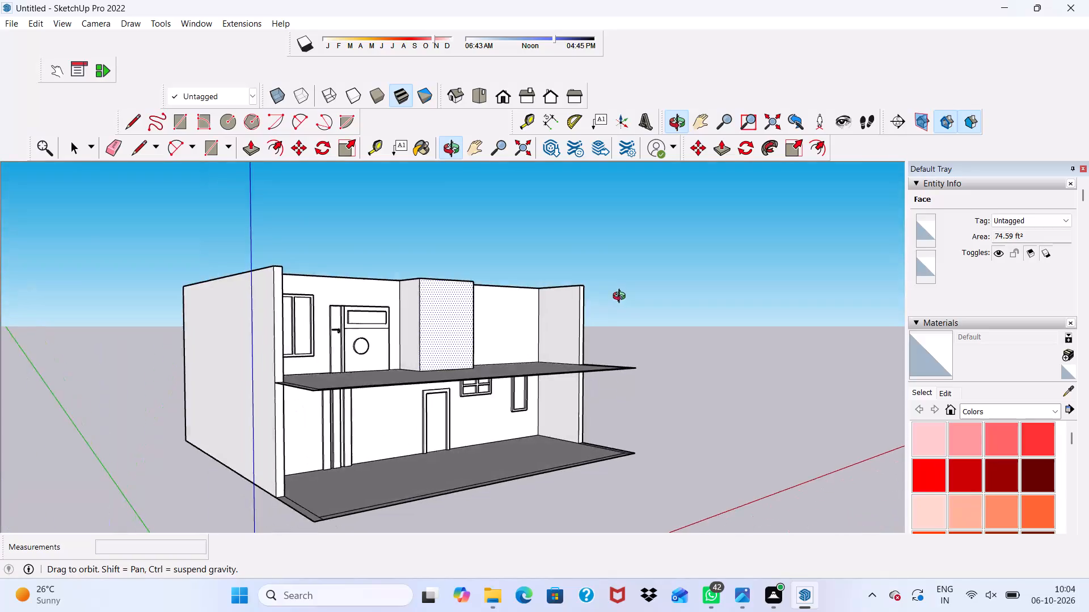
middle_drag(622, 297, 357, 386)
middle_drag(354, 383, 472, 308)
scroll(473, 308, up, 4)
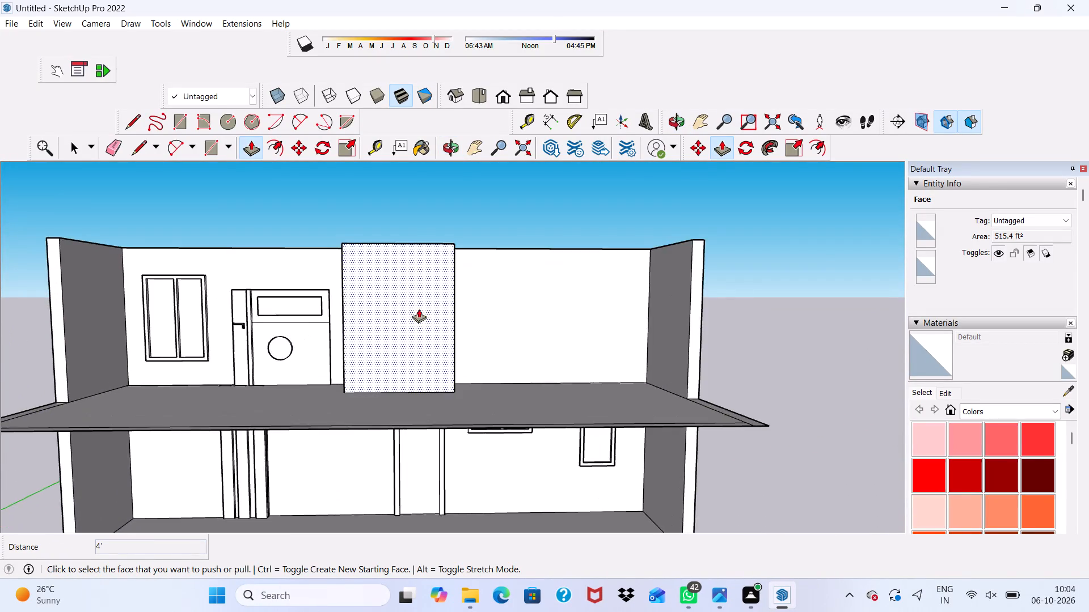
scroll(419, 309, up, 4)
drag(402, 304, 395, 310)
Push the projecting block's front face back toward the wall by about 3' 3/4".
scroll(395, 310, down, 8)
middle_drag(370, 305, 244, 413)
scroll(325, 393, down, 1)
scroll(344, 341, up, 3)
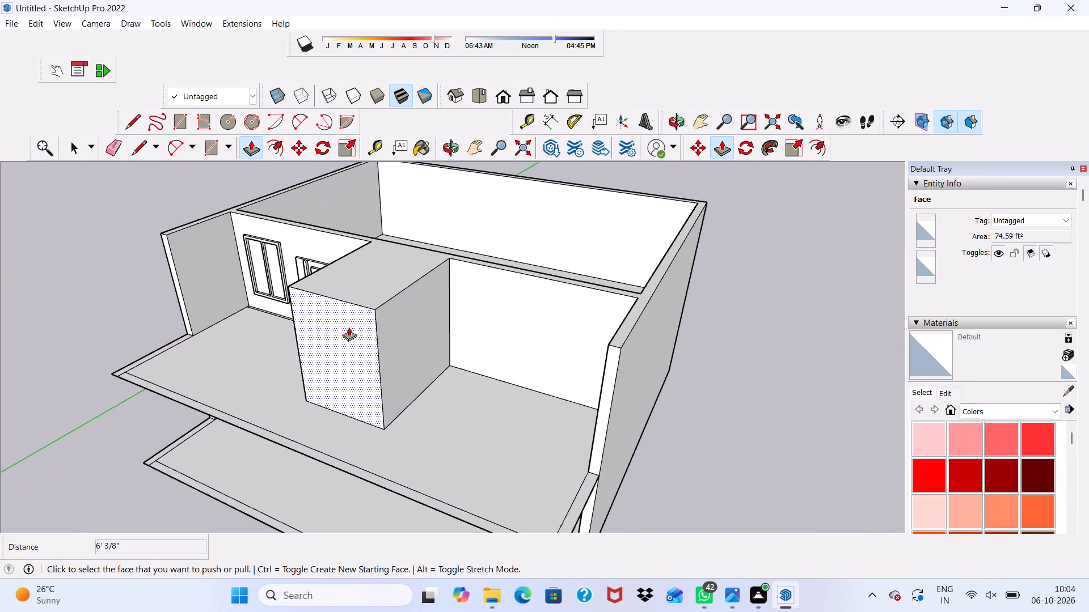
drag(354, 322, 379, 308)
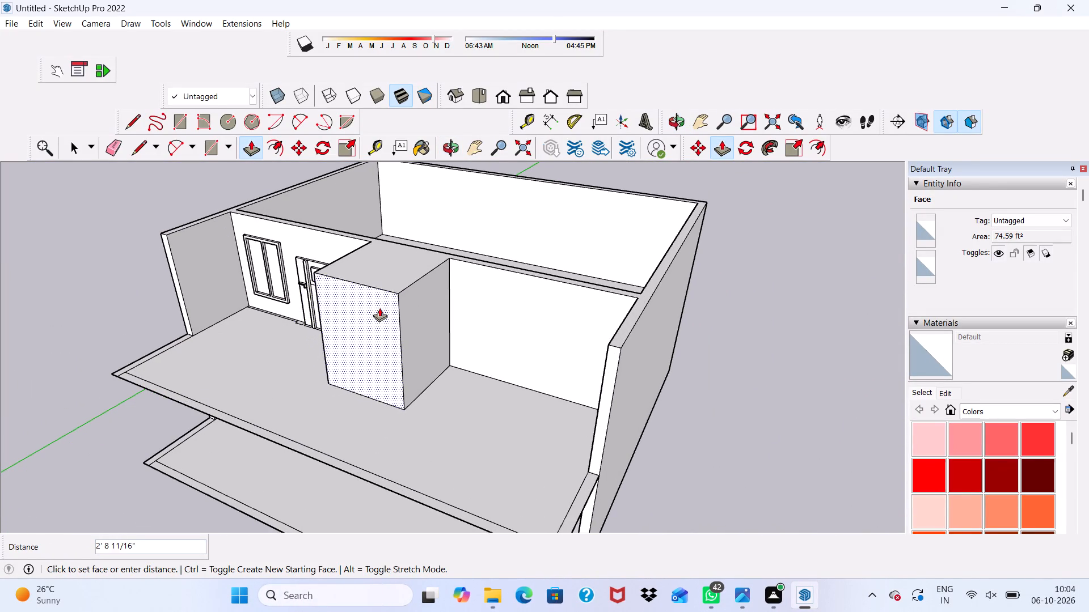
drag(379, 308, 381, 307)
Push the block's front face back toward the wall by about another 1' 5 3/8".
scroll(351, 321, down, 3)
middle_drag(346, 325, 502, 271)
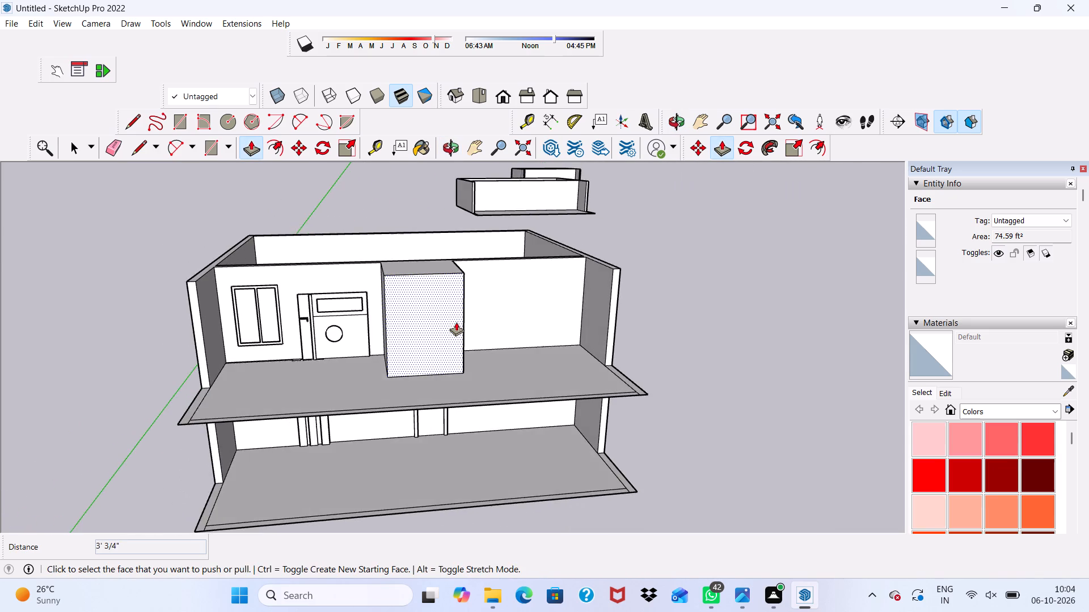
scroll(451, 326, up, 4)
scroll(399, 337, up, 1)
scroll(377, 322, down, 1)
scroll(377, 322, up, 1)
scroll(377, 322, down, 2)
middle_drag(382, 320, 513, 322)
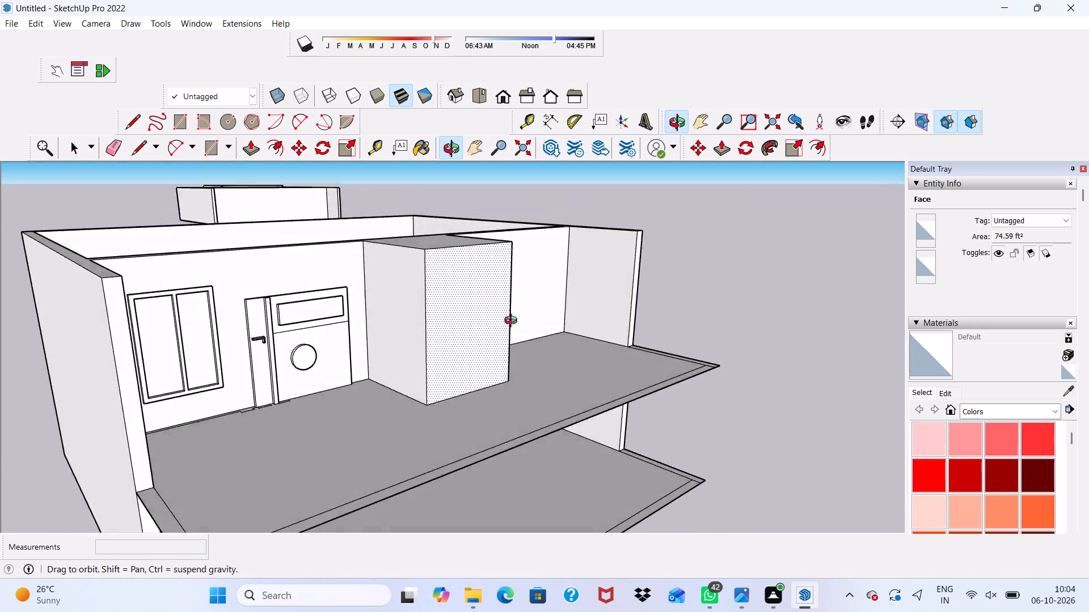
middle_drag(513, 322, 406, 313)
scroll(406, 313, up, 3)
drag(411, 321, 411, 319)
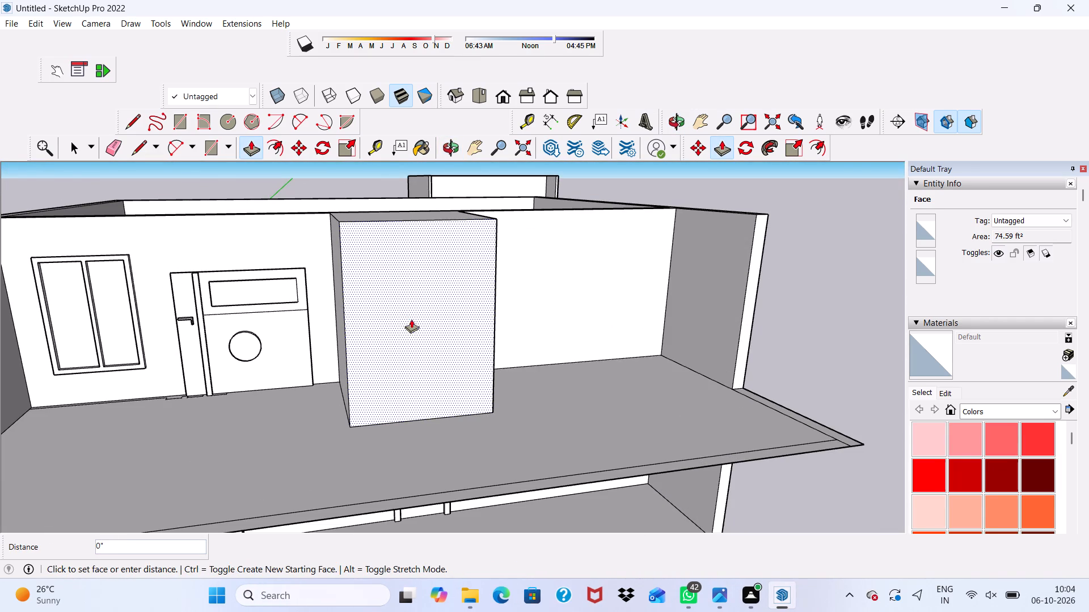
drag(411, 319, 410, 311)
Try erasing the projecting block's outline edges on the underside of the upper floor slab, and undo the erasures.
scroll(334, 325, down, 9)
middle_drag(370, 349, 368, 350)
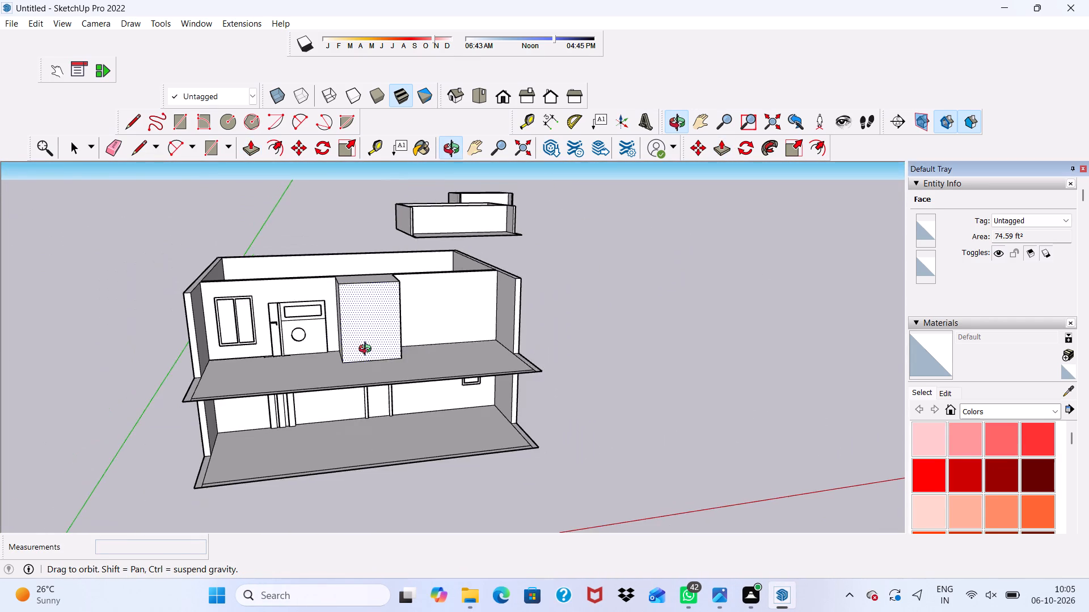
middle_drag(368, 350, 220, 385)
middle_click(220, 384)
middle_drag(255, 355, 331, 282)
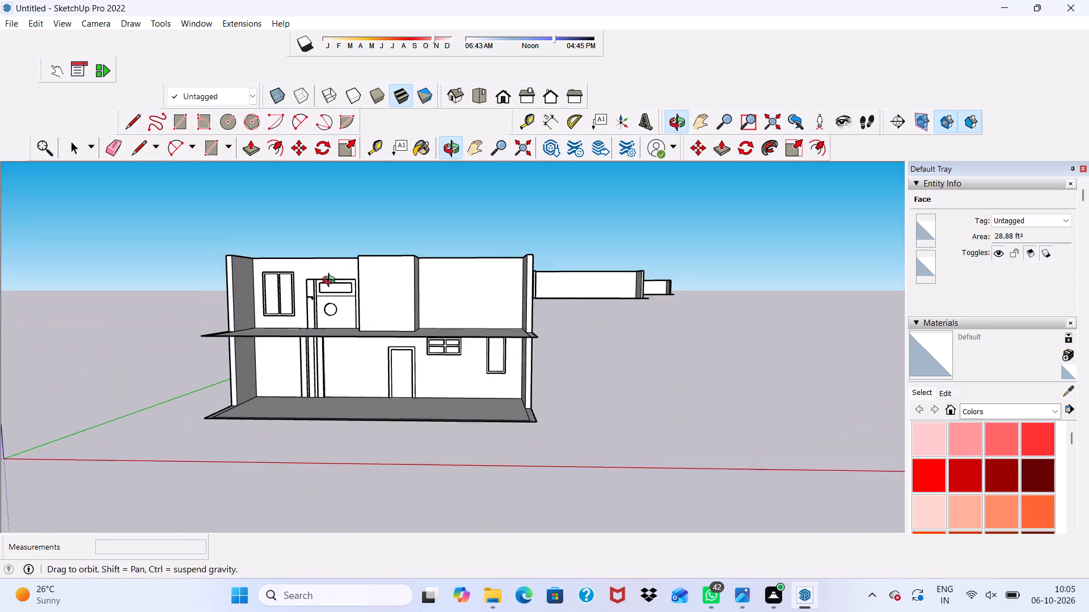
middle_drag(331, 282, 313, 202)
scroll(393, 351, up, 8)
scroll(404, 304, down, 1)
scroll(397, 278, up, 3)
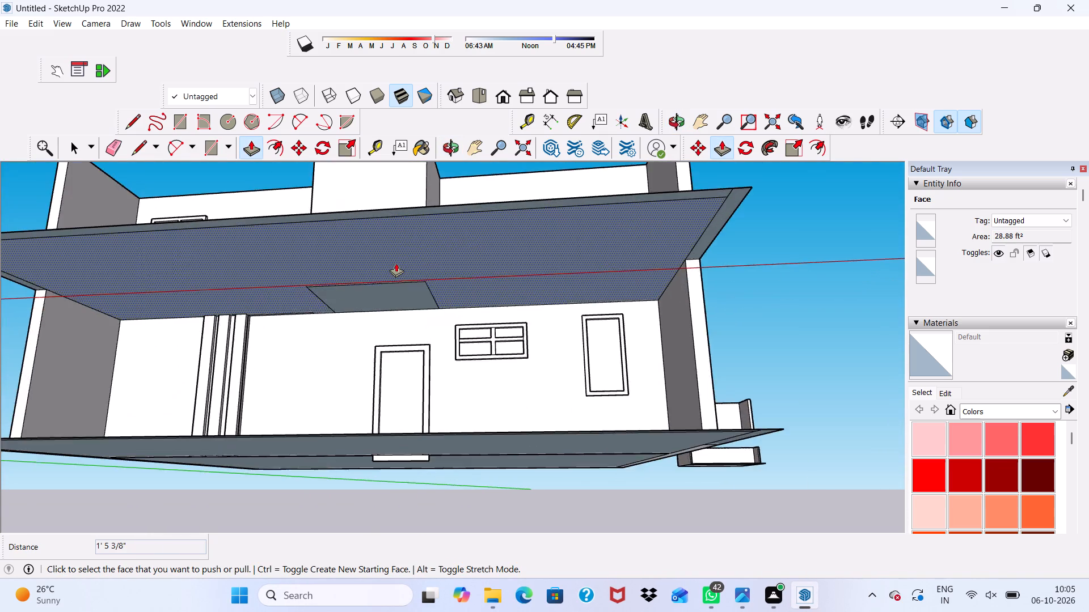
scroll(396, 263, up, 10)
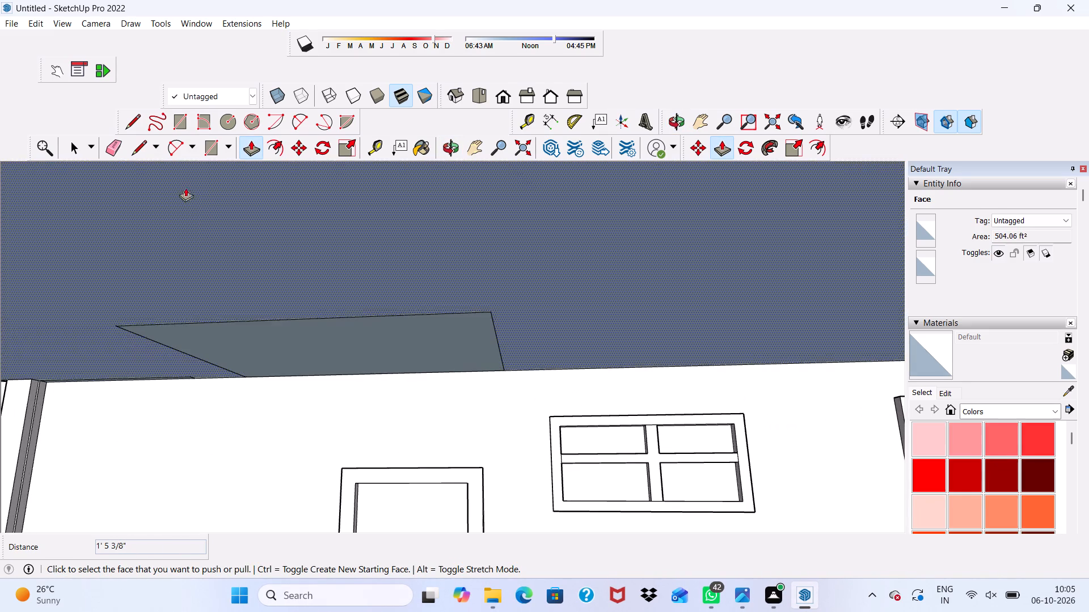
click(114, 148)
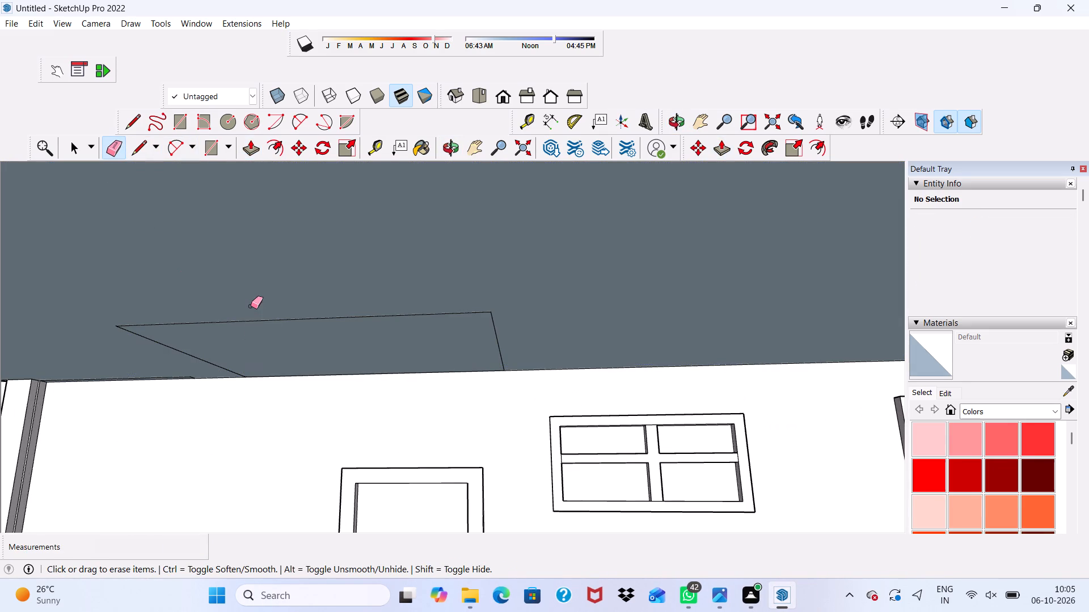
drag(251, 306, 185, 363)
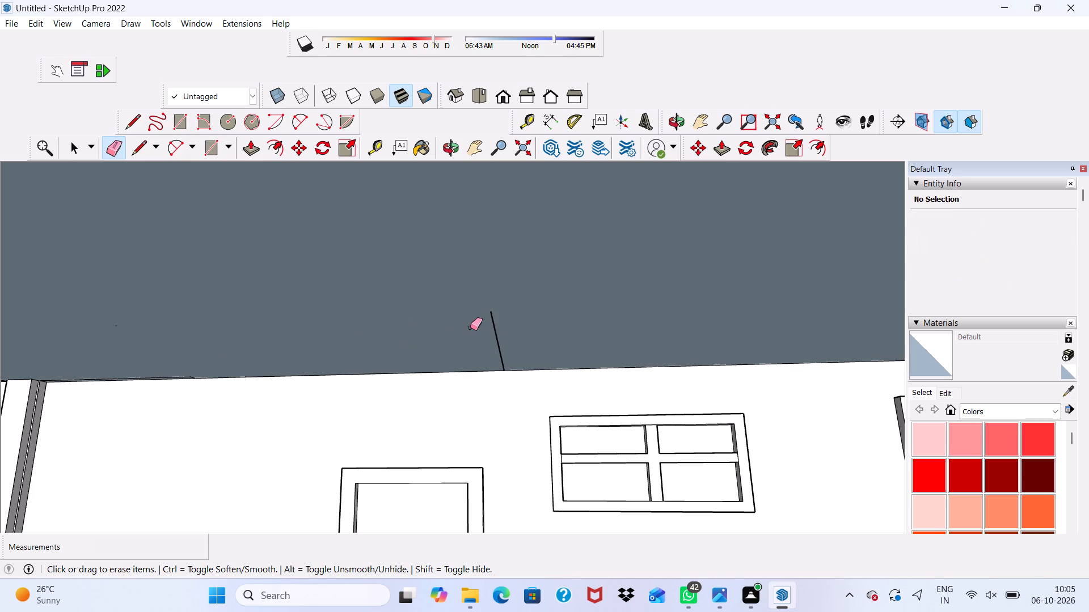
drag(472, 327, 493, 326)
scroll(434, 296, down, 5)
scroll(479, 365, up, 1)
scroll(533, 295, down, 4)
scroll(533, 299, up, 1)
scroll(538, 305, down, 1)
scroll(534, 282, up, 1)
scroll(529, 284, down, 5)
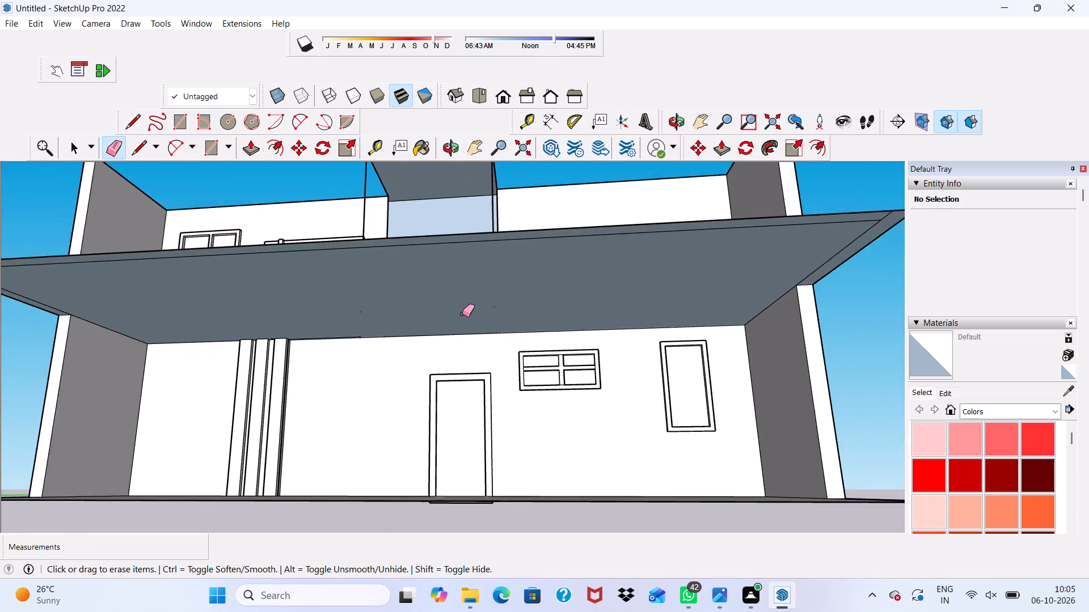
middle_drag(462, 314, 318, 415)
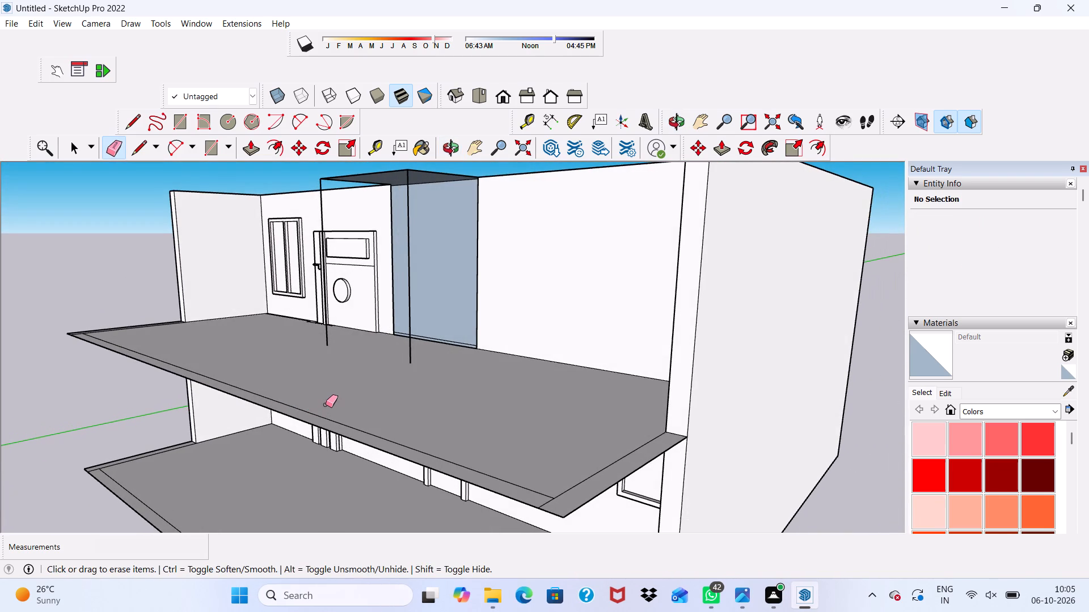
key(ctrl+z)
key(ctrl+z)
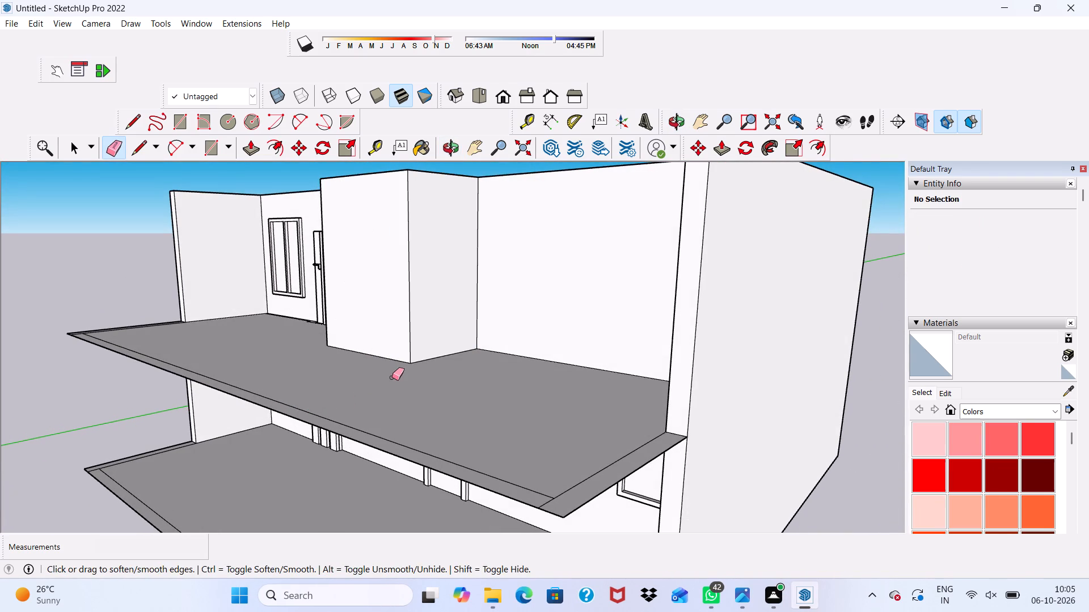
Examine the projecting block in relation to the upper storey, the floor below and the whole building.
scroll(321, 379, down, 4)
key(space)
scroll(233, 366, down, 4)
middle_drag(254, 354, 400, 380)
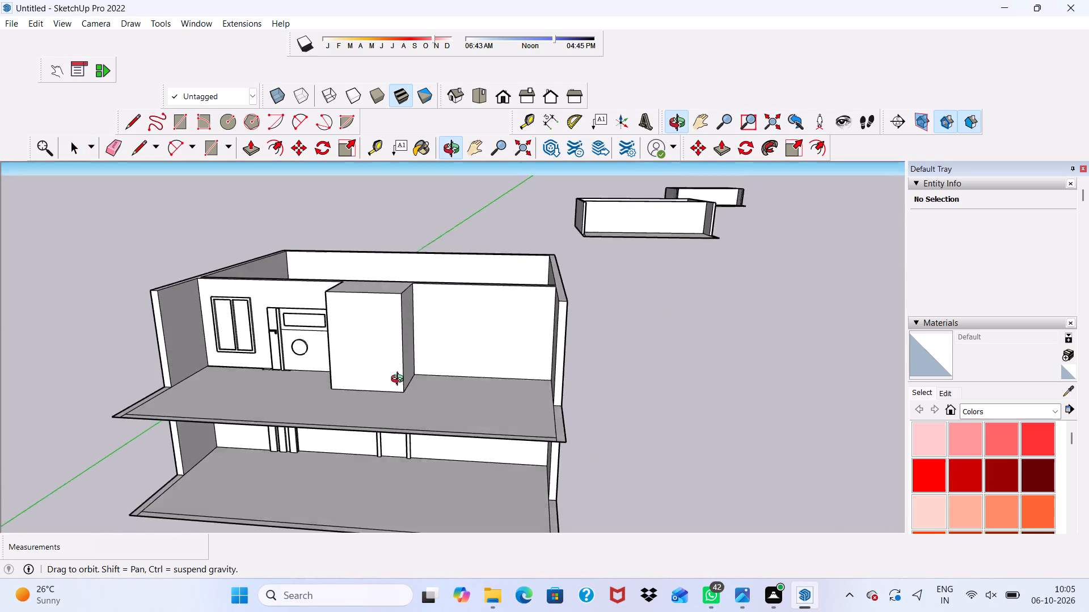
middle_drag(400, 380, 402, 389)
scroll(234, 446, up, 2)
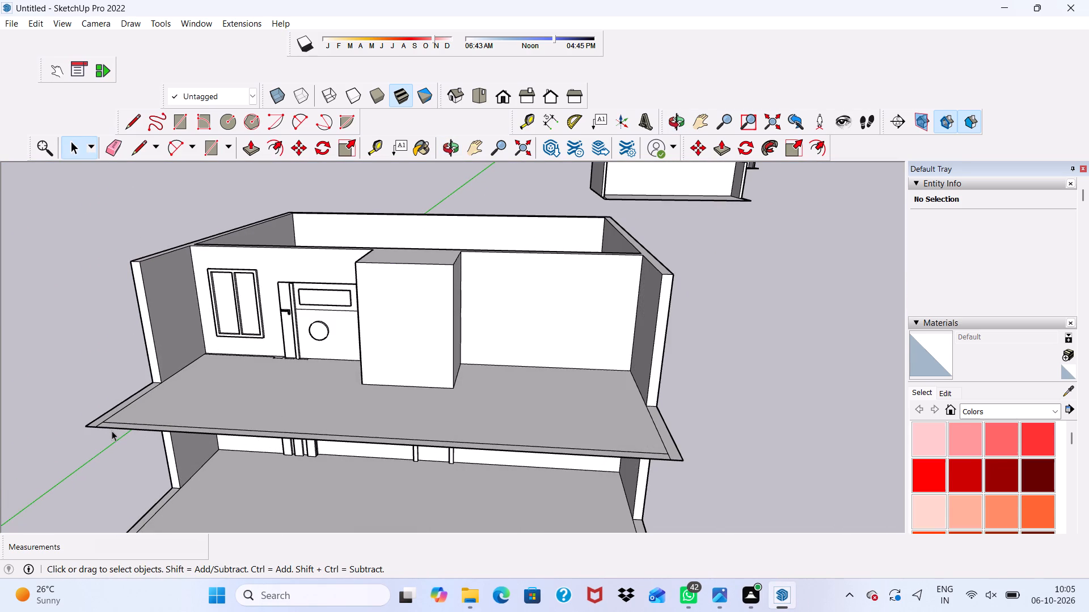
scroll(105, 431, down, 6)
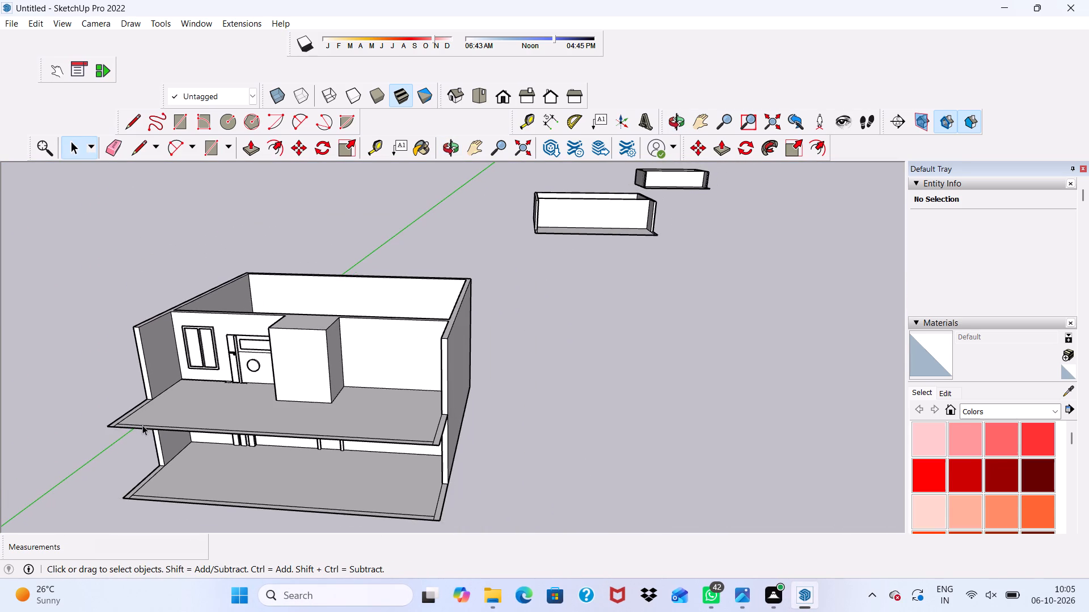
scroll(142, 425, up, 1)
scroll(142, 425, down, 2)
middle_drag(142, 425, 197, 356)
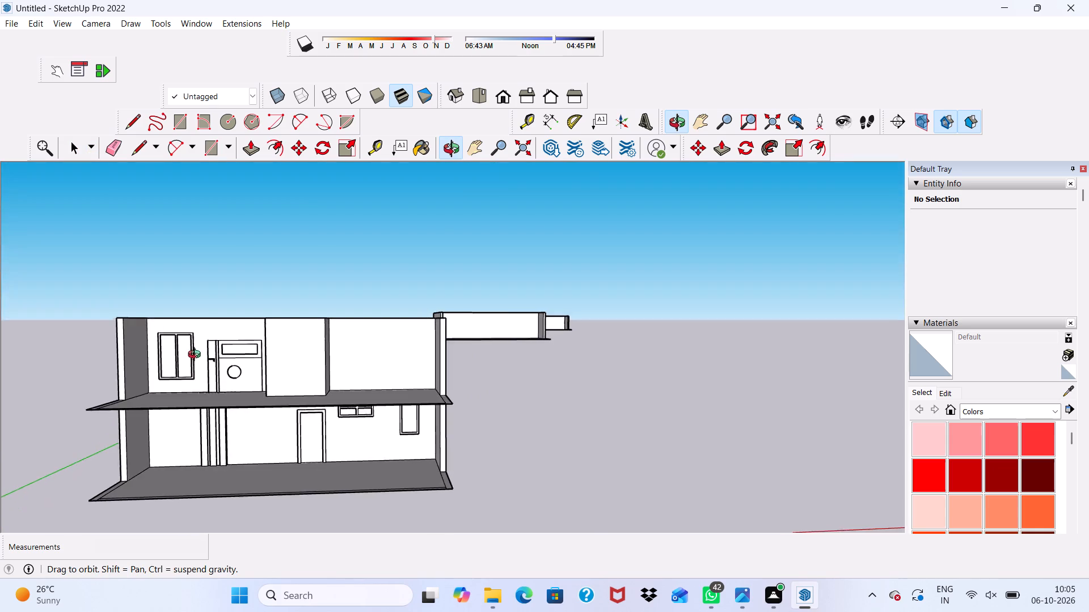
middle_drag(197, 356, 164, 368)
scroll(178, 359, down, 4)
middle_drag(254, 346, 320, 409)
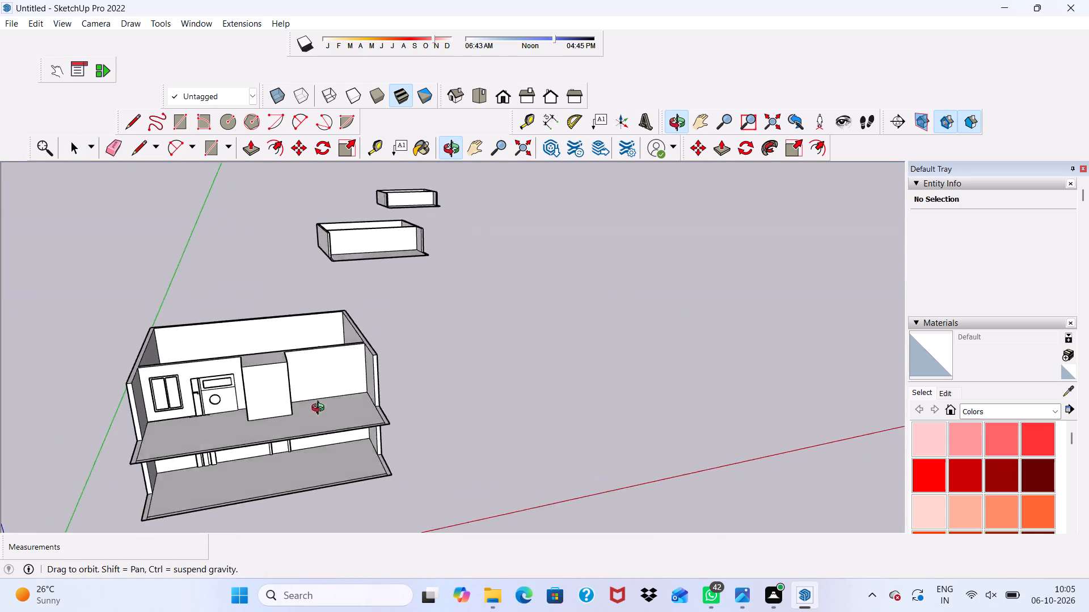
middle_drag(320, 409, 309, 415)
scroll(274, 399, up, 7)
scroll(289, 363, down, 6)
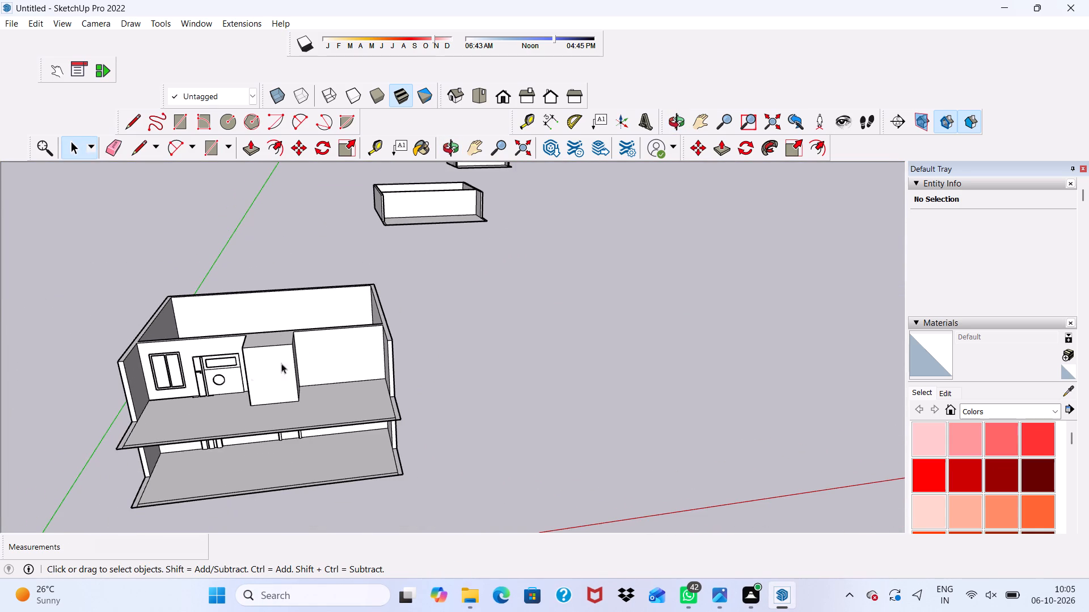
scroll(246, 403, down, 2)
middle_drag(233, 407, 256, 380)
scroll(150, 423, up, 4)
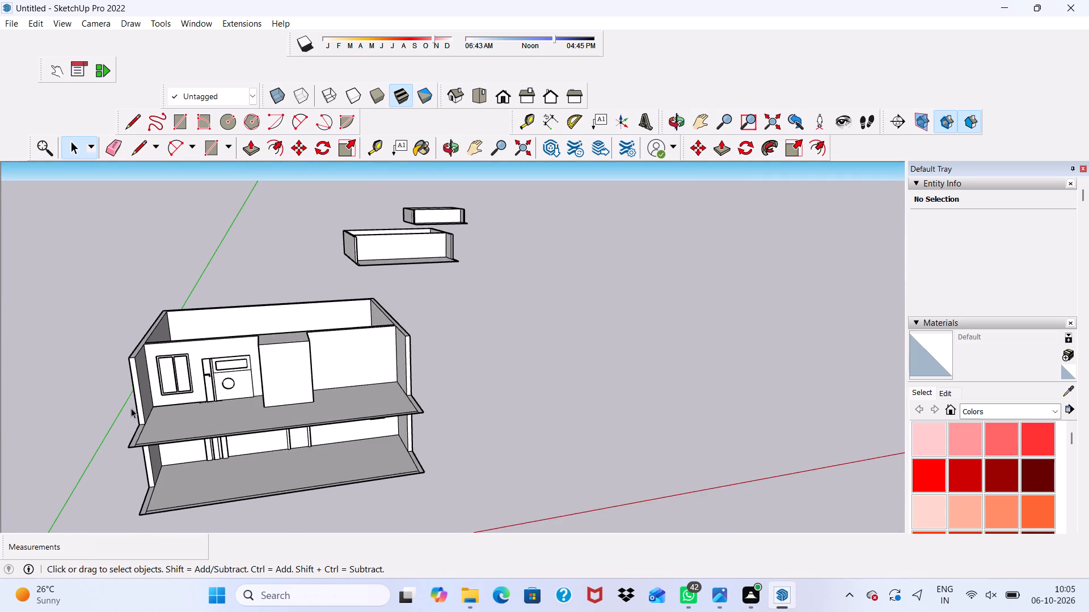
scroll(131, 408, up, 5)
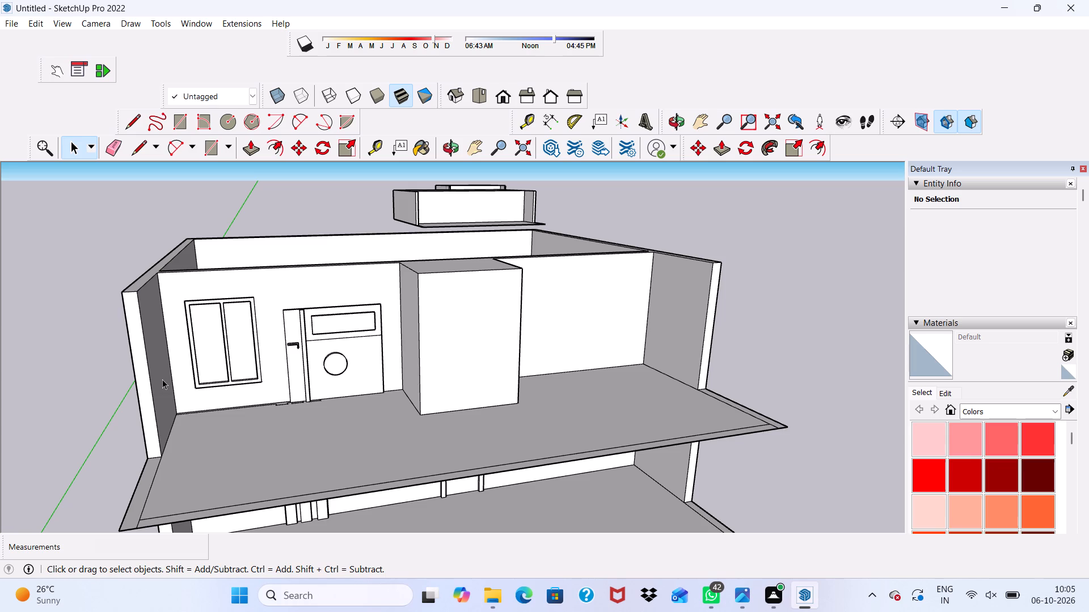
scroll(163, 379, down, 6)
scroll(163, 379, up, 3)
scroll(192, 358, down, 3)
scroll(147, 389, down, 3)
middle_drag(149, 402, 99, 389)
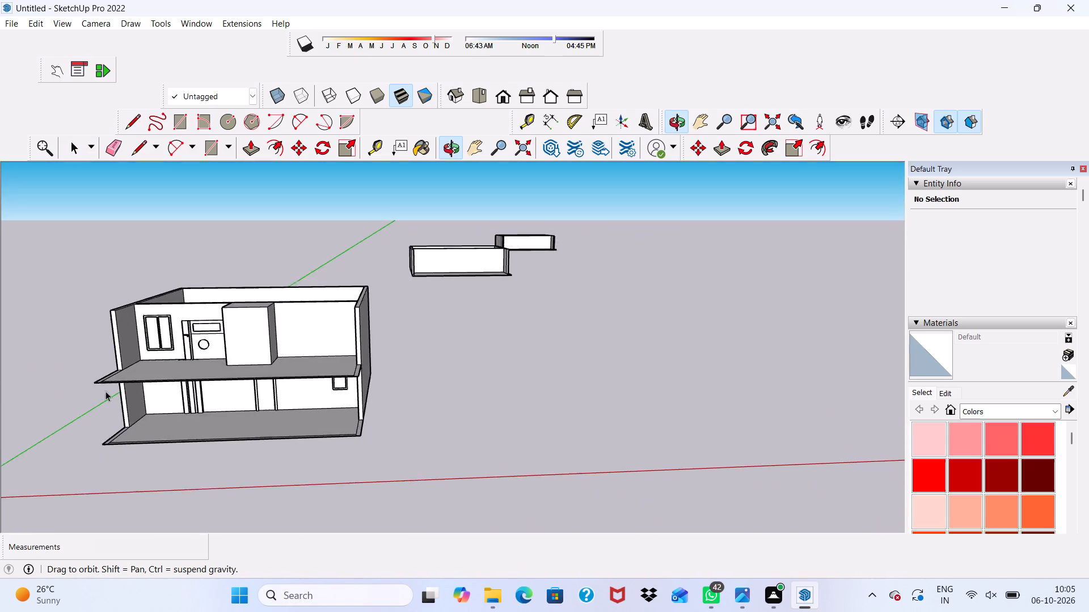
scroll(115, 384, up, 7)
scroll(134, 328, down, 2)
scroll(306, 291, down, 1)
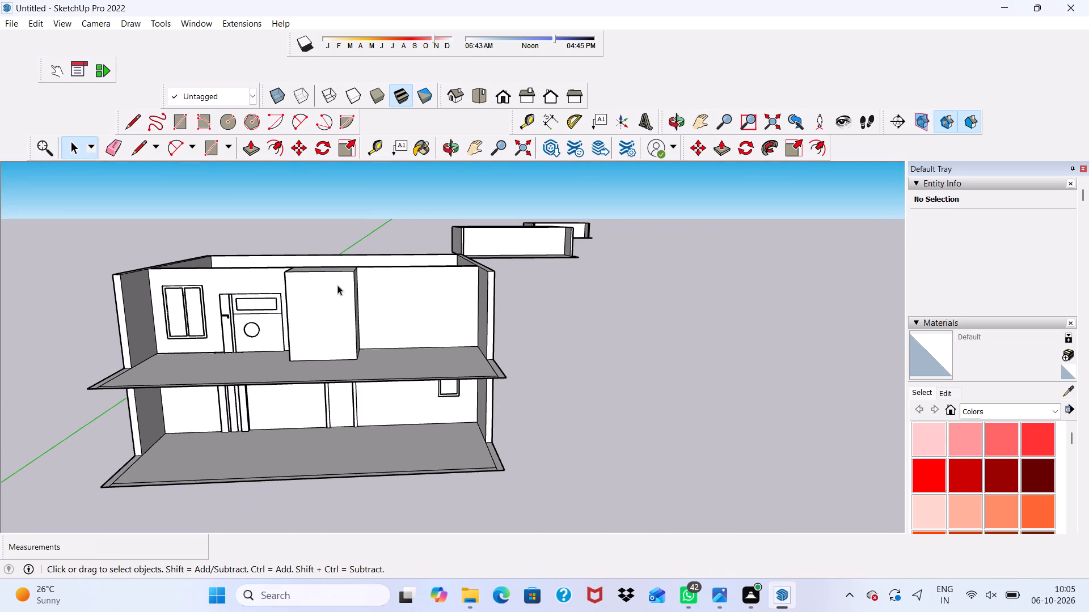
Push the block's side face farthest from the door inward by about 4 1/16", narrowing the block.
scroll(371, 305, up, 3)
middle_drag(371, 305, 251, 314)
scroll(339, 307, up, 4)
click(347, 291)
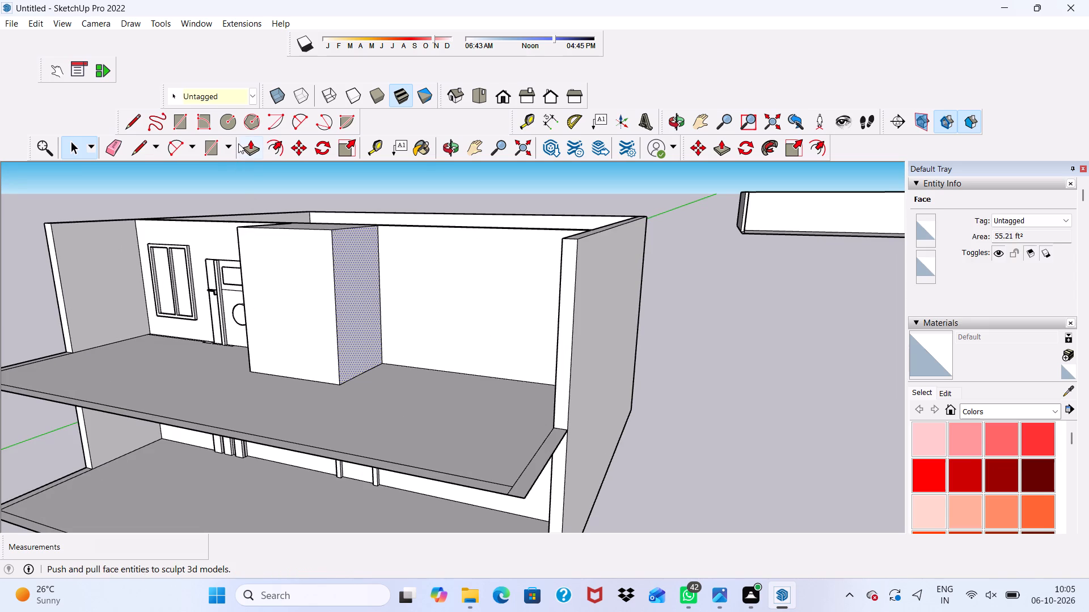
click(243, 146)
click(358, 299)
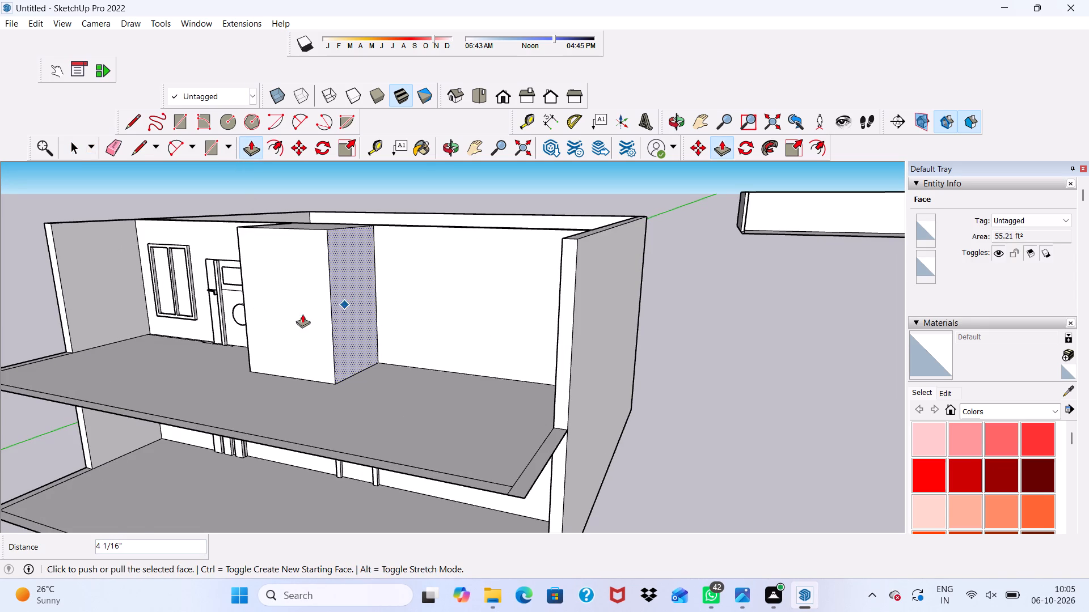
scroll(297, 303, down, 1)
middle_drag(297, 303, 337, 290)
key(space)
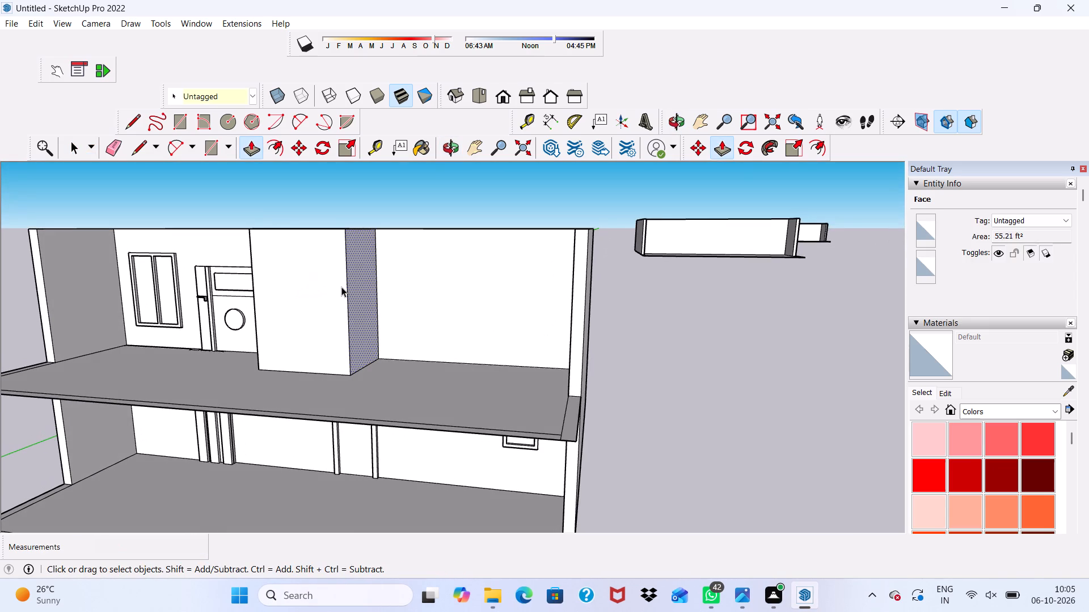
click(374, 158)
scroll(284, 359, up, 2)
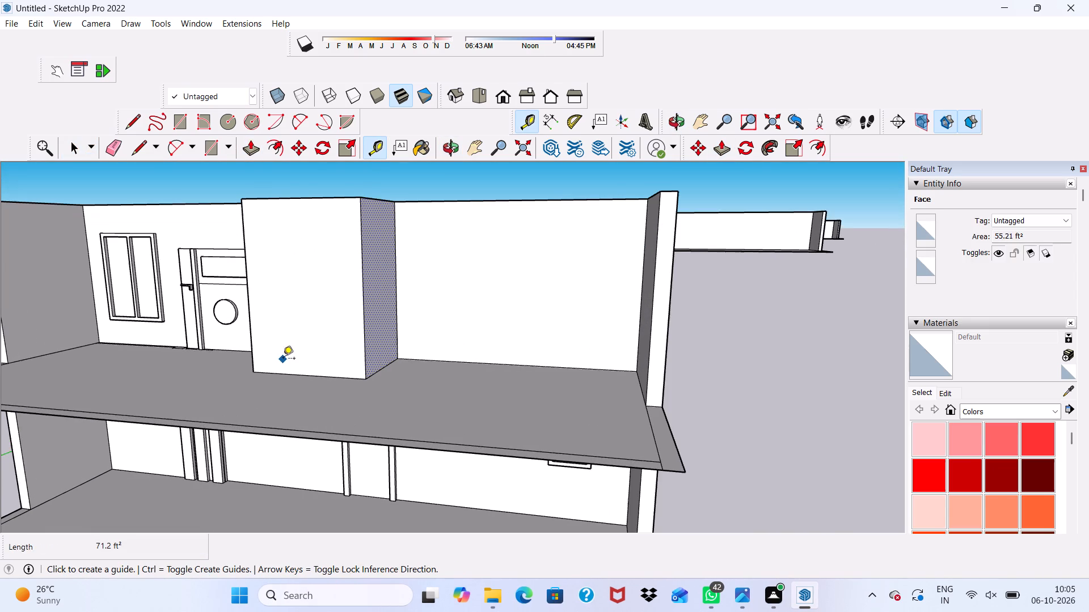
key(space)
Push the projecting block's front face slightly back toward the wall with Push/Pull, making the block shallower.
click(301, 304)
scroll(301, 304, down, 7)
scroll(299, 304, up, 1)
scroll(299, 304, down, 2)
middle_drag(301, 327, 335, 380)
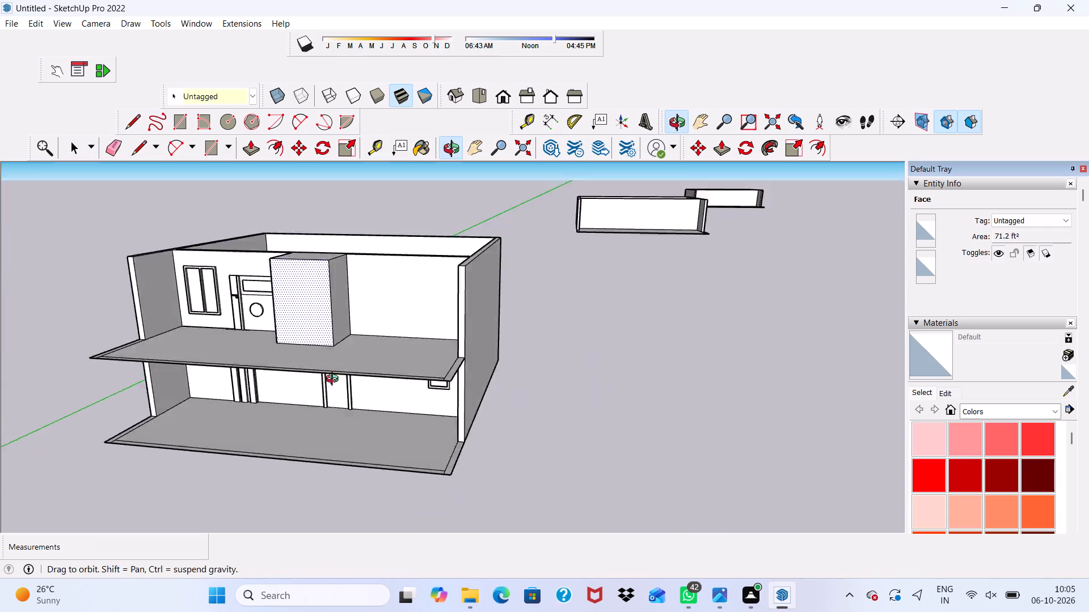
middle_drag(335, 380, 399, 409)
click(244, 149)
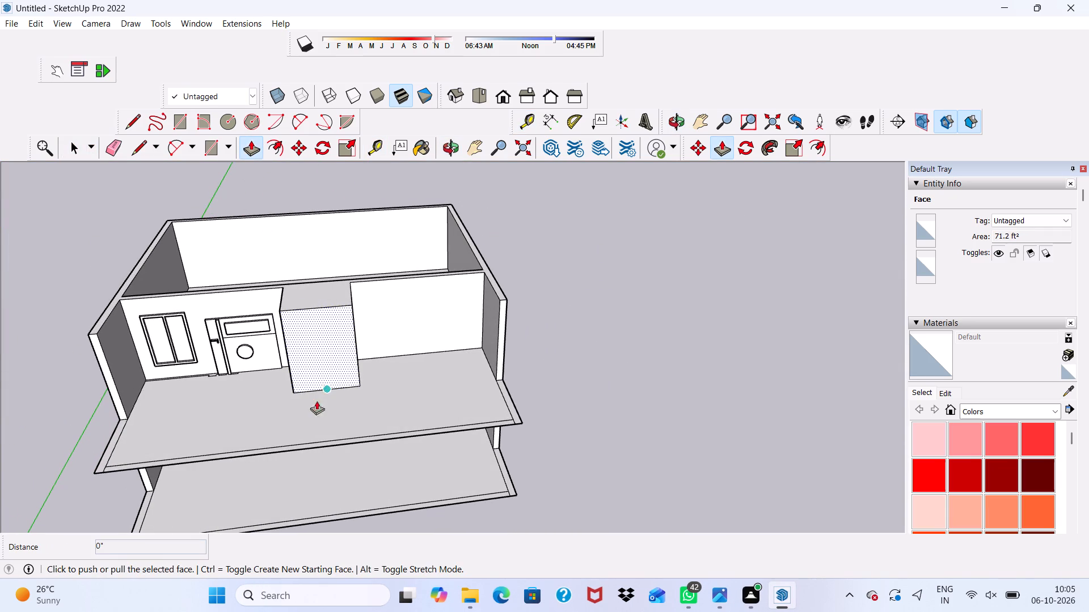
drag(318, 364, 321, 352)
scroll(305, 361, down, 2)
scroll(304, 362, up, 1)
scroll(304, 363, down, 3)
key(space)
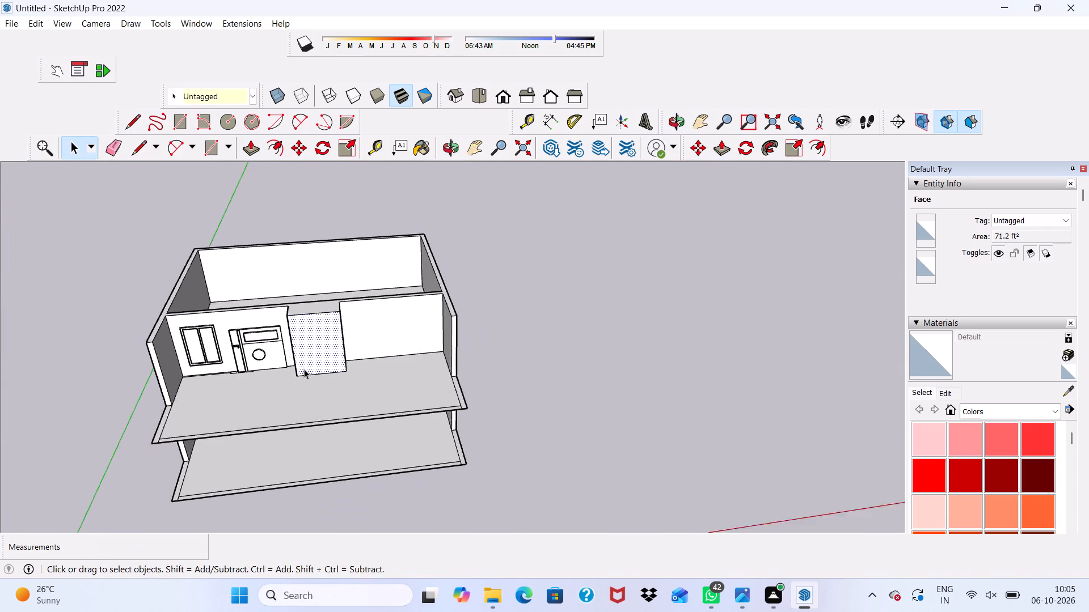
Examine the projecting block's depth against the upper storey wall and slab, and clear the selection.
scroll(304, 369, down, 1)
middle_drag(304, 369, 149, 351)
middle_drag(157, 350, 170, 351)
scroll(285, 324, up, 5)
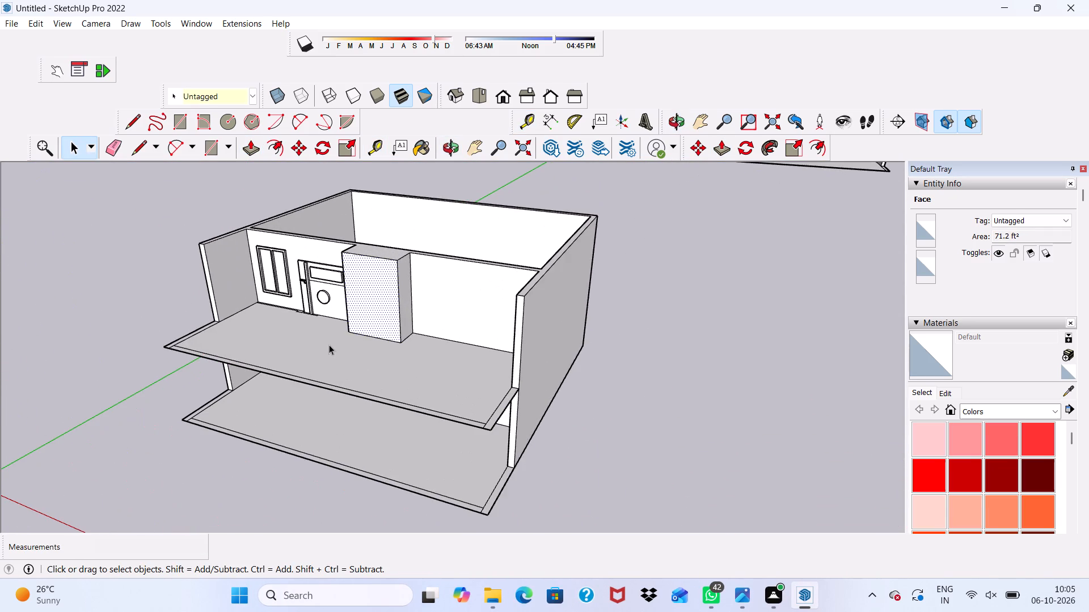
middle_drag(342, 325, 341, 313)
middle_click(341, 313)
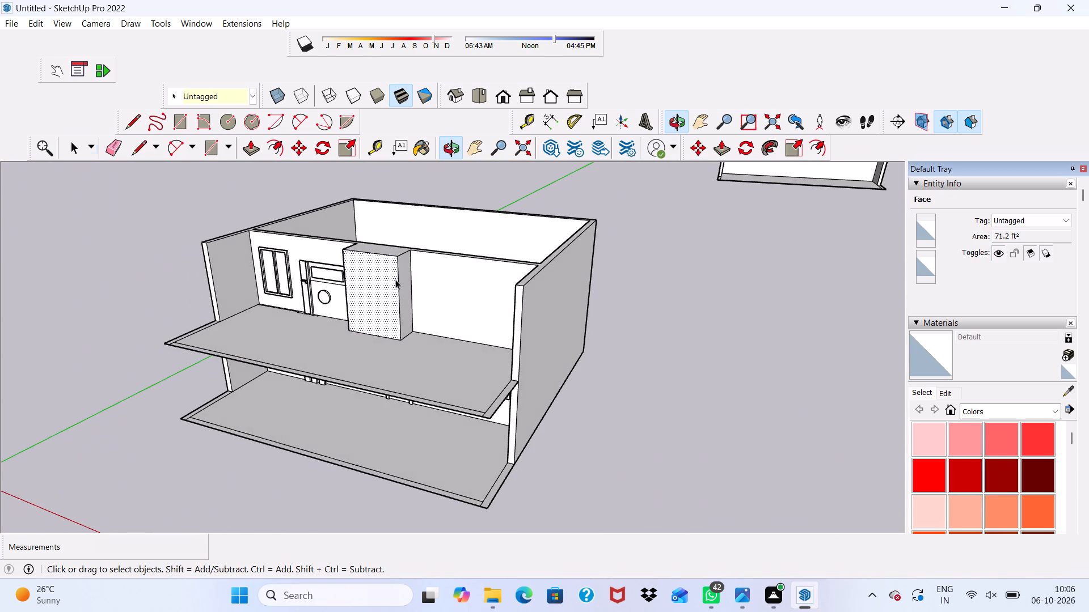
key(space)
click(681, 278)
Draw a window rectangle of about 28.7 ft² on the upper storey wall, beside the projecting block on the side away from the door.
scroll(100, 403, down, 2)
middle_drag(90, 382, 284, 280)
middle_drag(277, 283, 221, 316)
middle_click(190, 329)
scroll(186, 332, up, 1)
scroll(369, 260, up, 4)
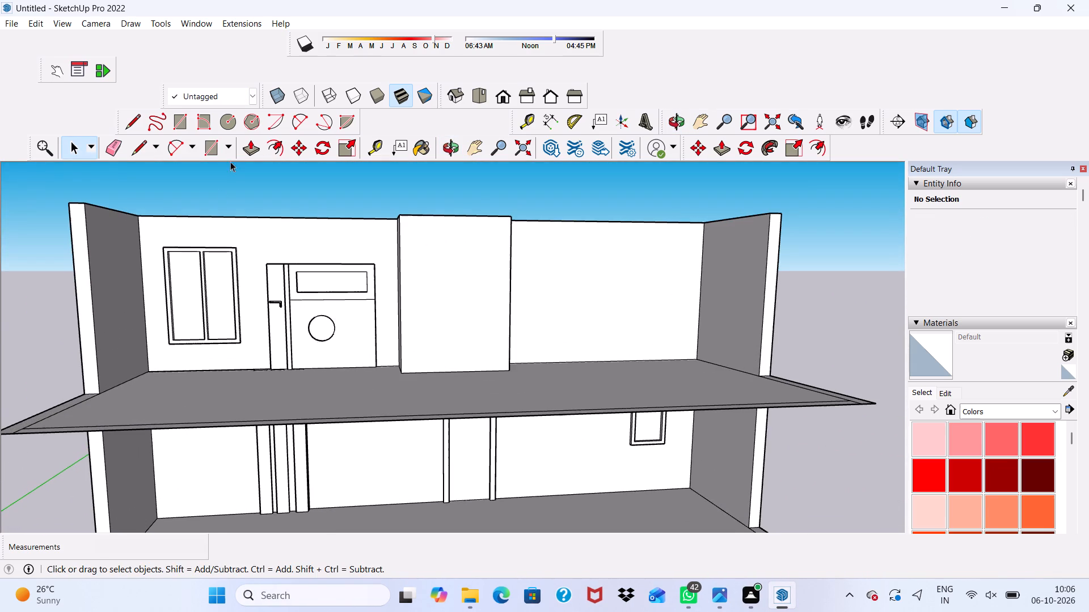
click(192, 122)
click(183, 117)
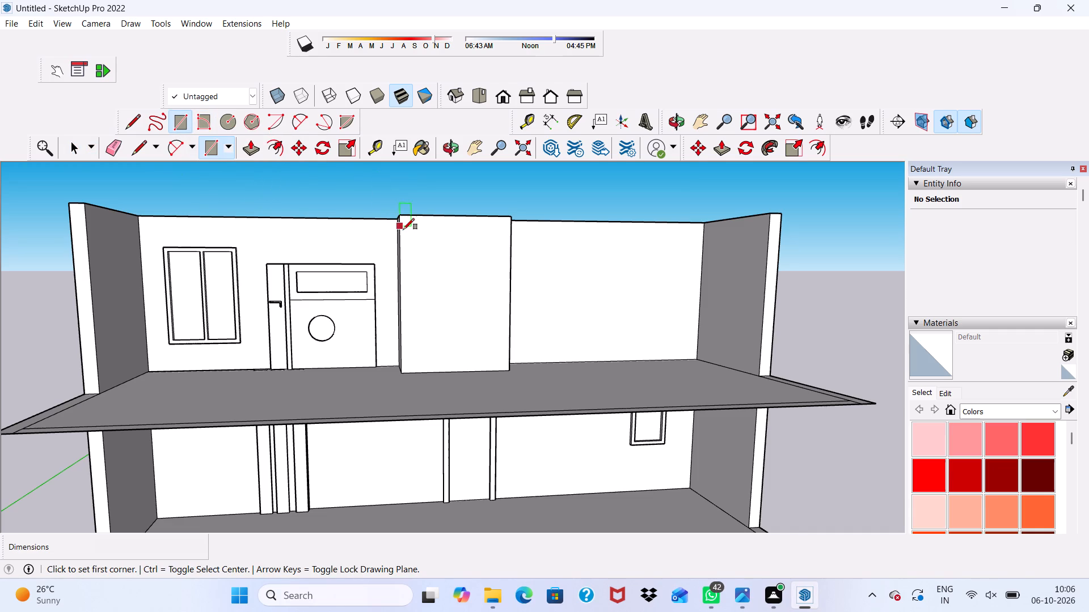
scroll(403, 228, up, 1)
scroll(349, 293, up, 2)
scroll(500, 278, down, 2)
middle_drag(516, 299, 430, 304)
scroll(430, 304, down, 1)
scroll(535, 324, up, 3)
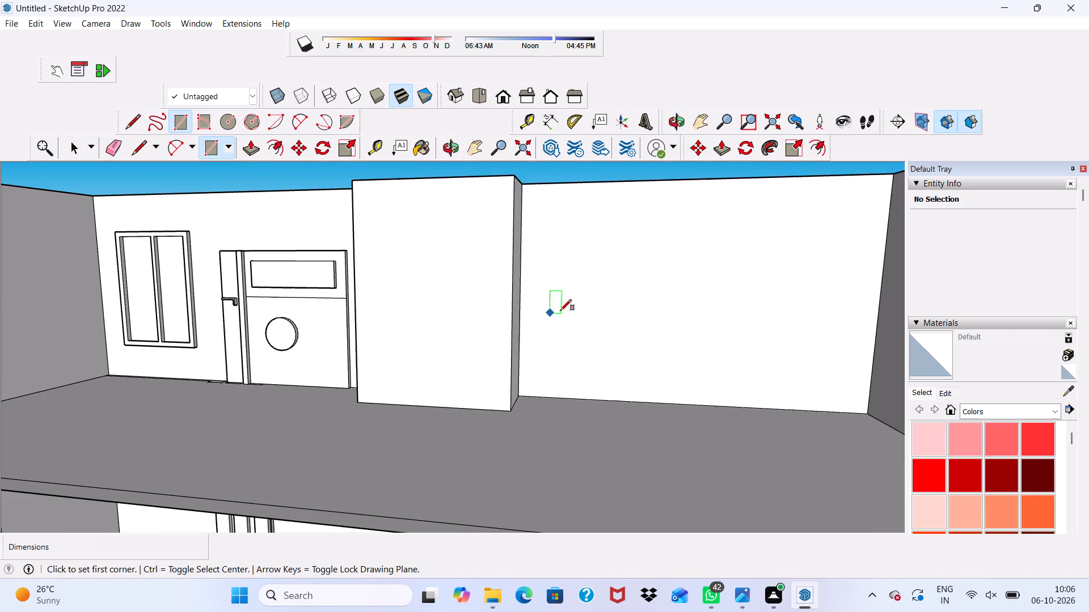
click(554, 324)
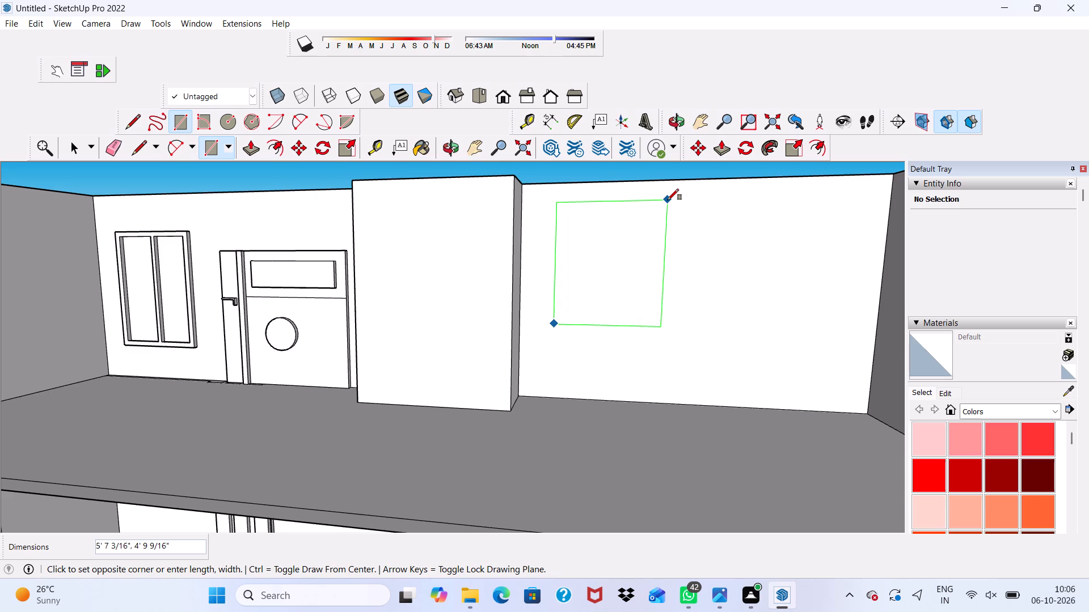
click(676, 201)
key(space)
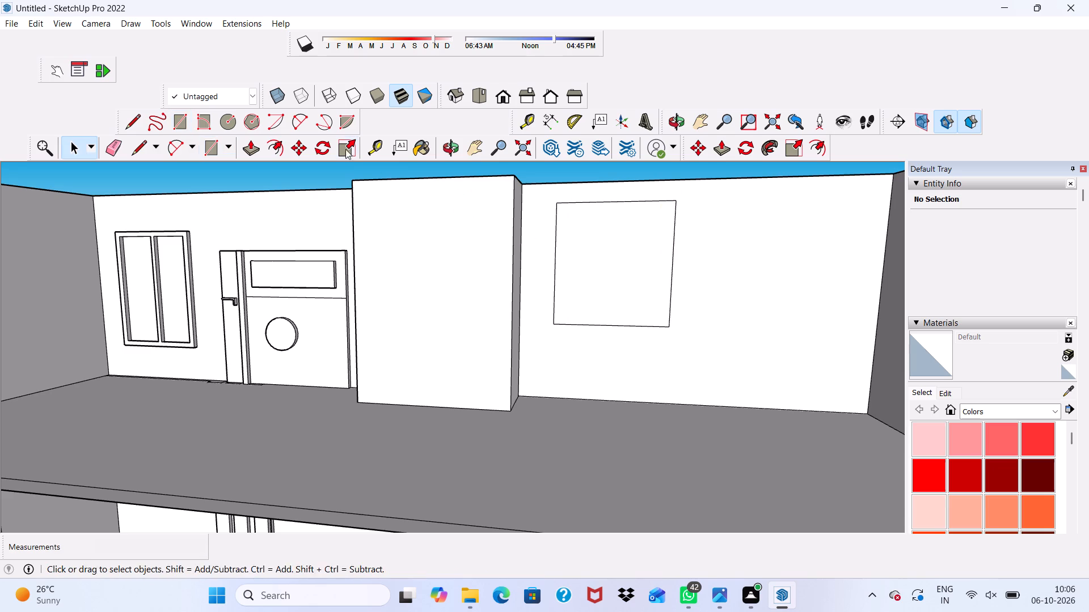
Offset the window rectangle outward by about 4" to outline the window frame.
click(277, 145)
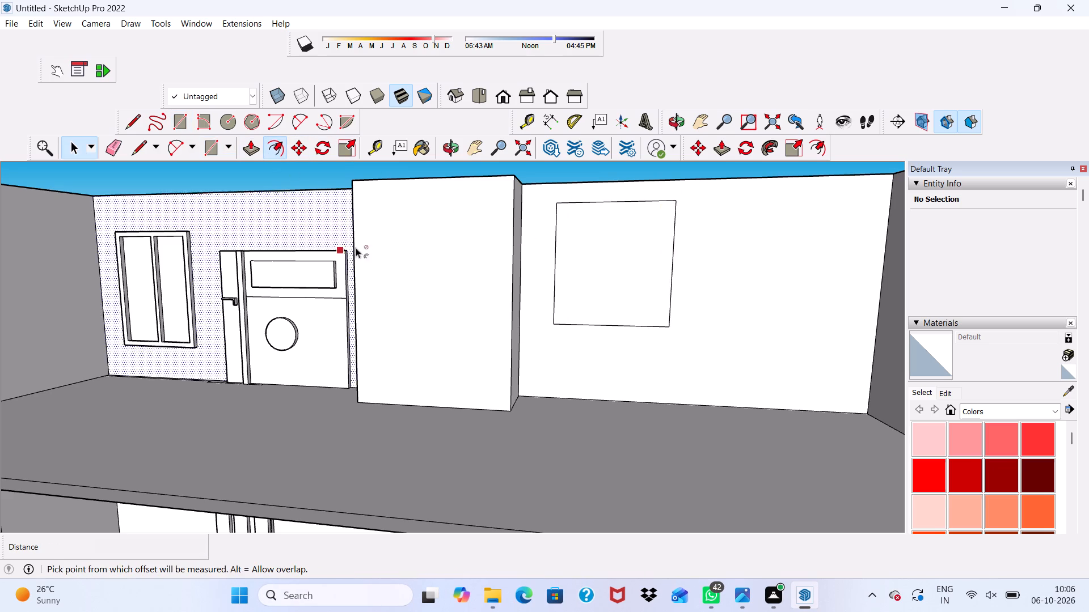
click(558, 266)
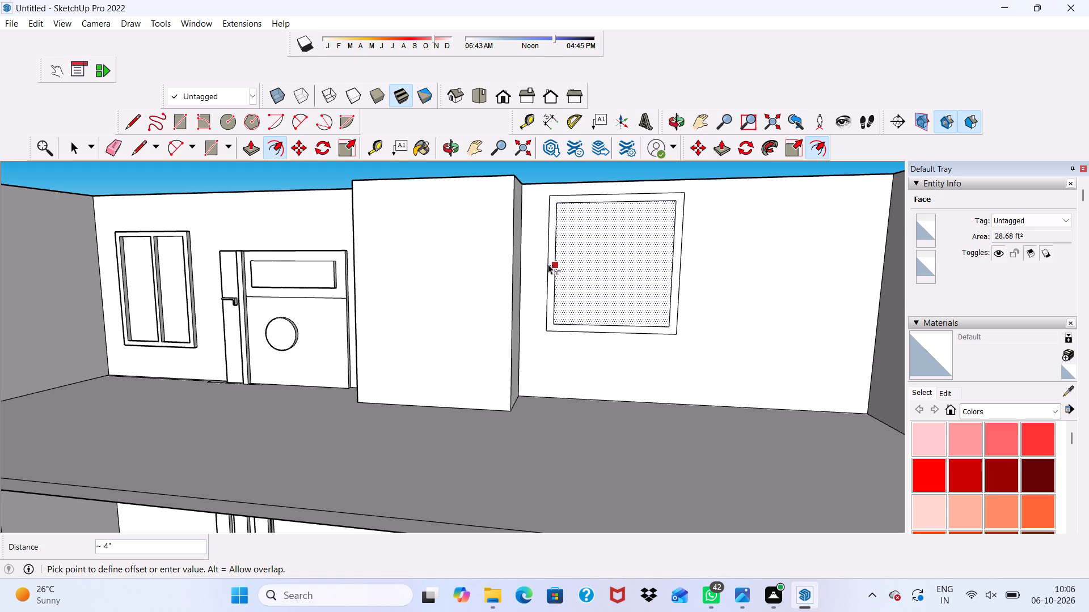
click(548, 264)
key(space)
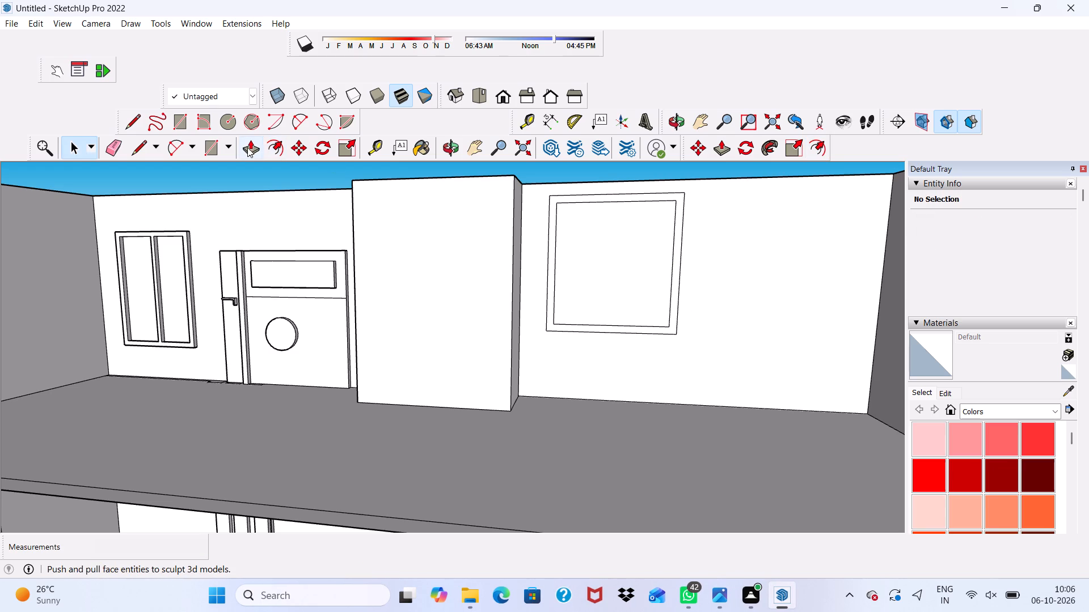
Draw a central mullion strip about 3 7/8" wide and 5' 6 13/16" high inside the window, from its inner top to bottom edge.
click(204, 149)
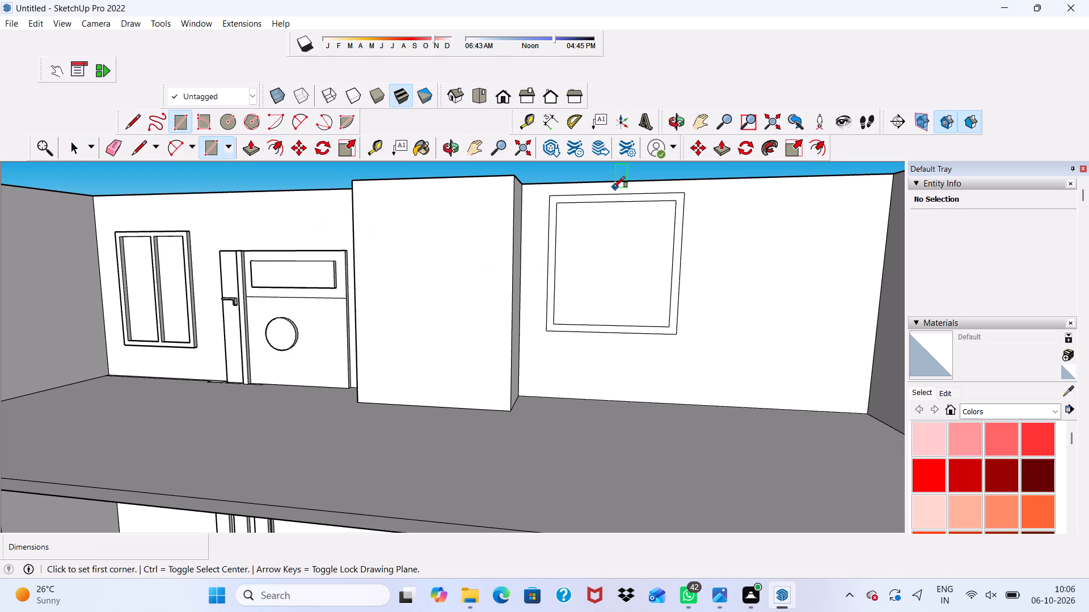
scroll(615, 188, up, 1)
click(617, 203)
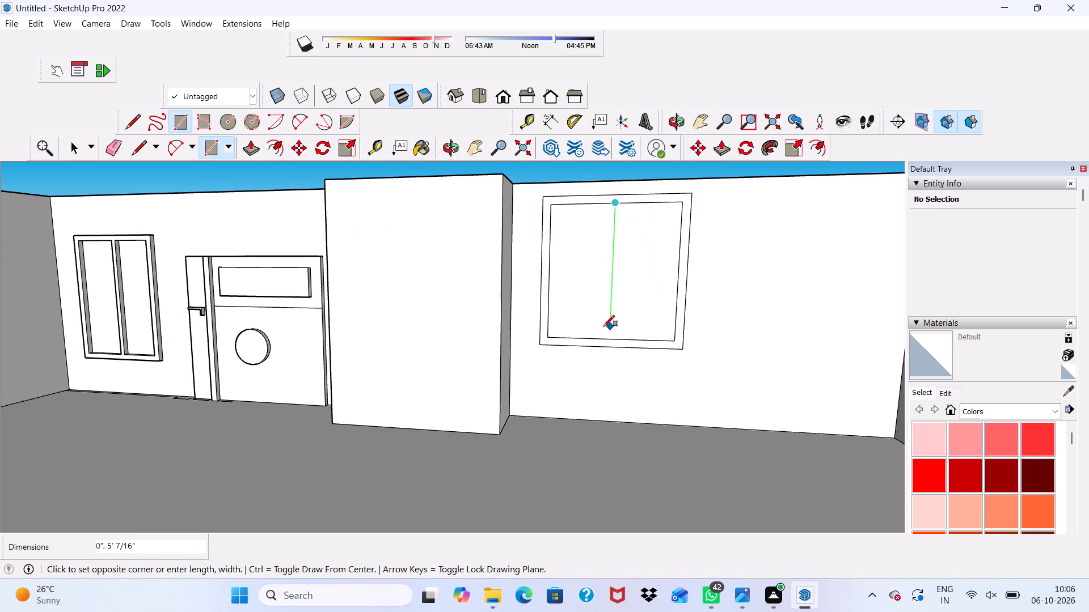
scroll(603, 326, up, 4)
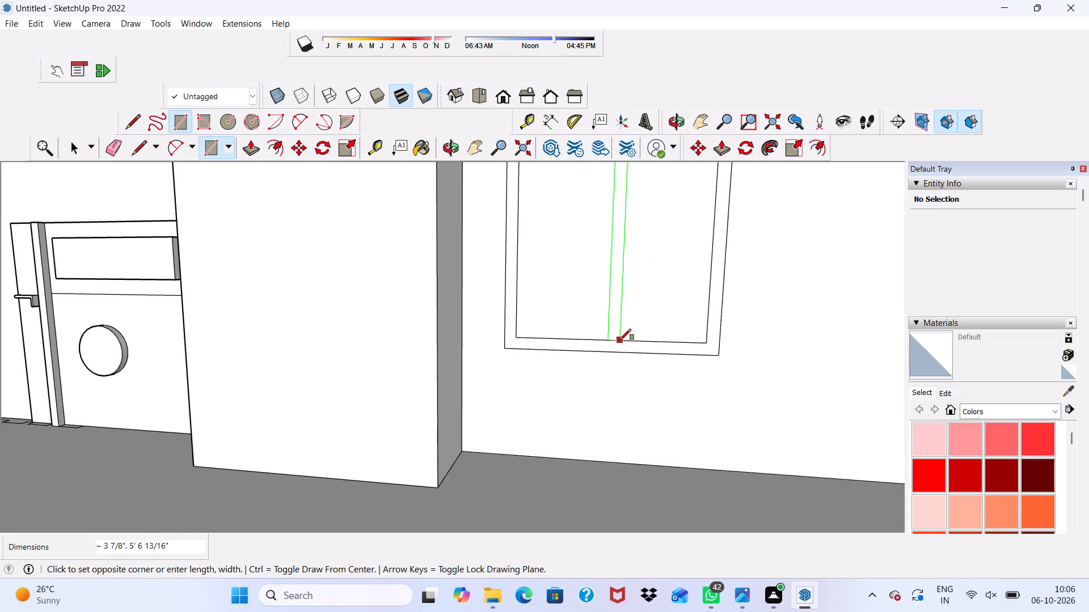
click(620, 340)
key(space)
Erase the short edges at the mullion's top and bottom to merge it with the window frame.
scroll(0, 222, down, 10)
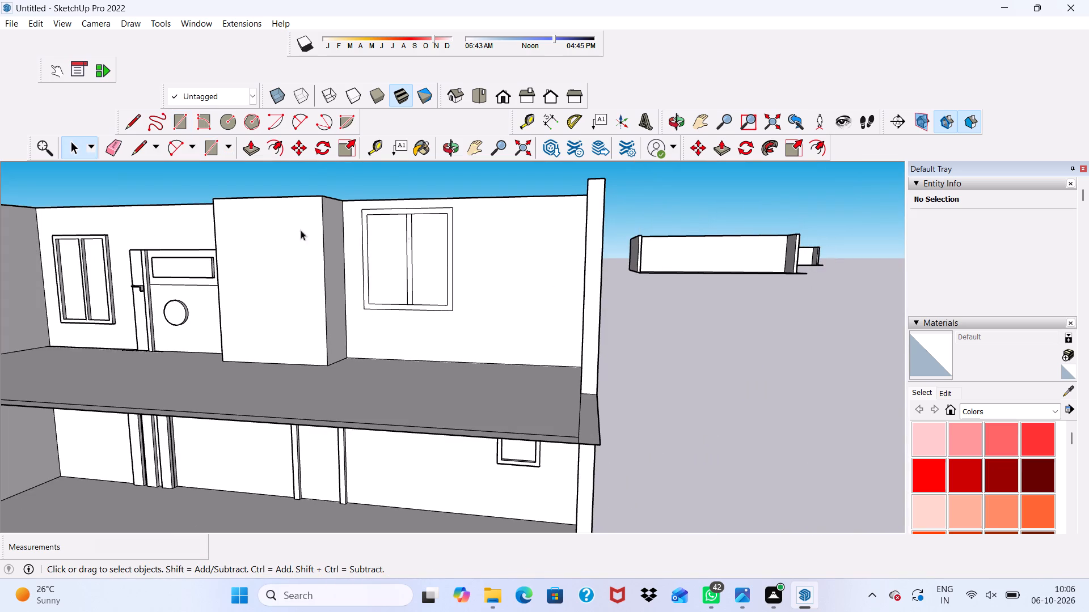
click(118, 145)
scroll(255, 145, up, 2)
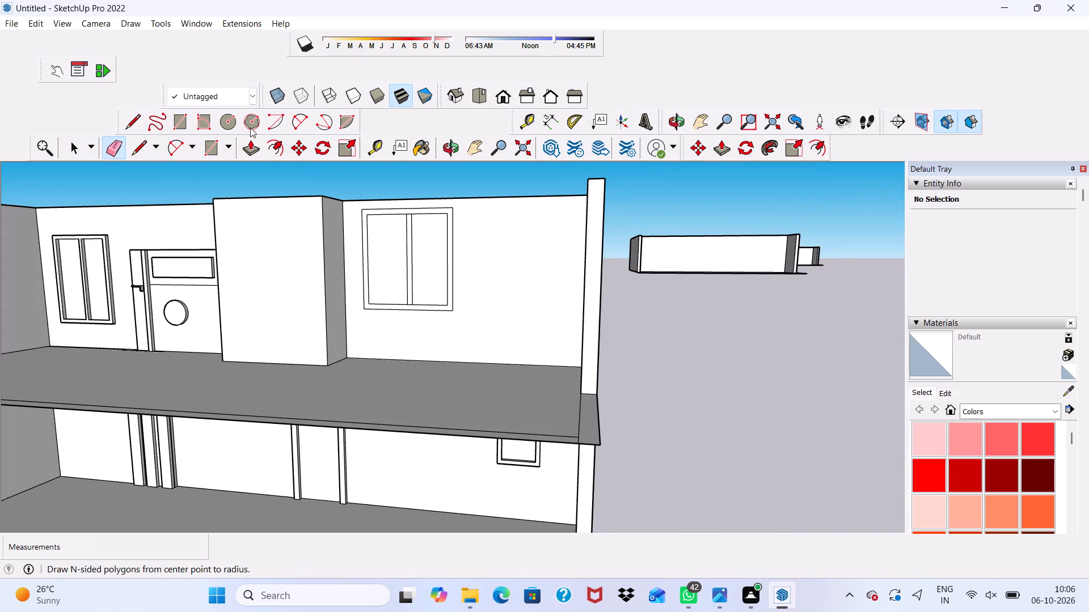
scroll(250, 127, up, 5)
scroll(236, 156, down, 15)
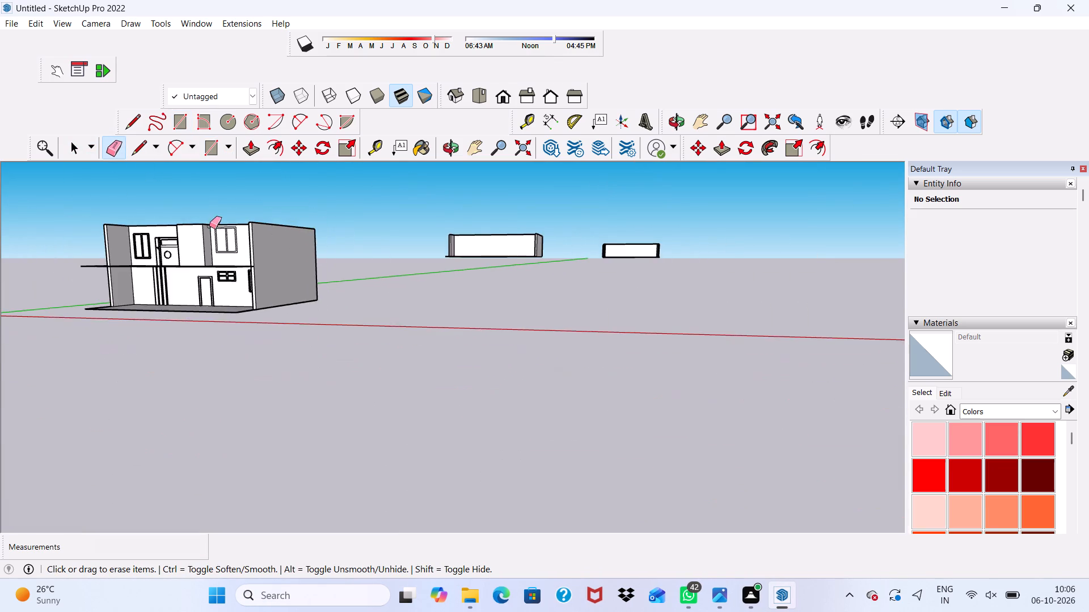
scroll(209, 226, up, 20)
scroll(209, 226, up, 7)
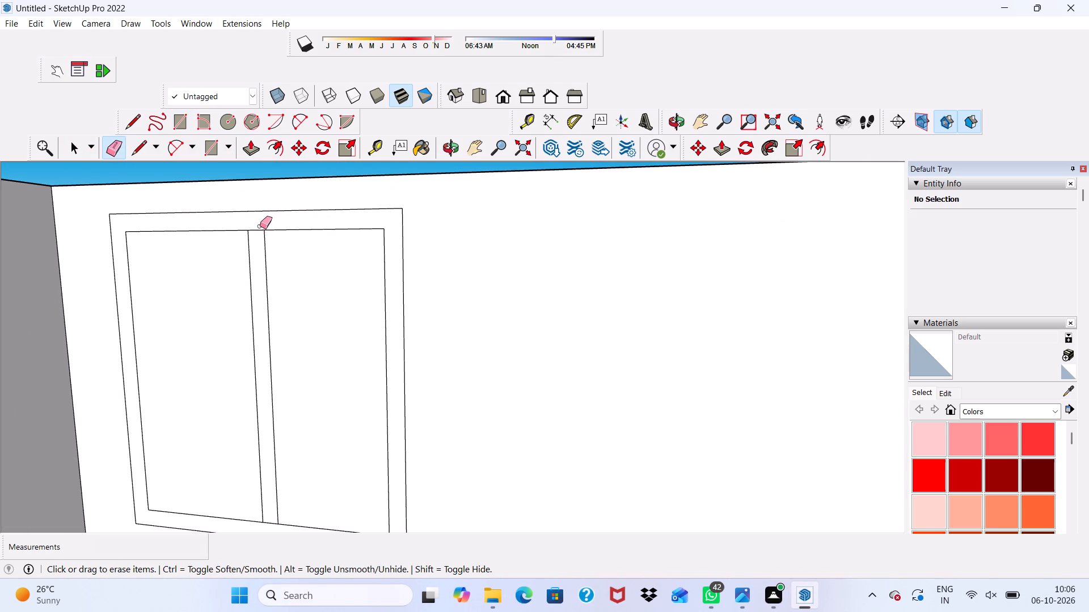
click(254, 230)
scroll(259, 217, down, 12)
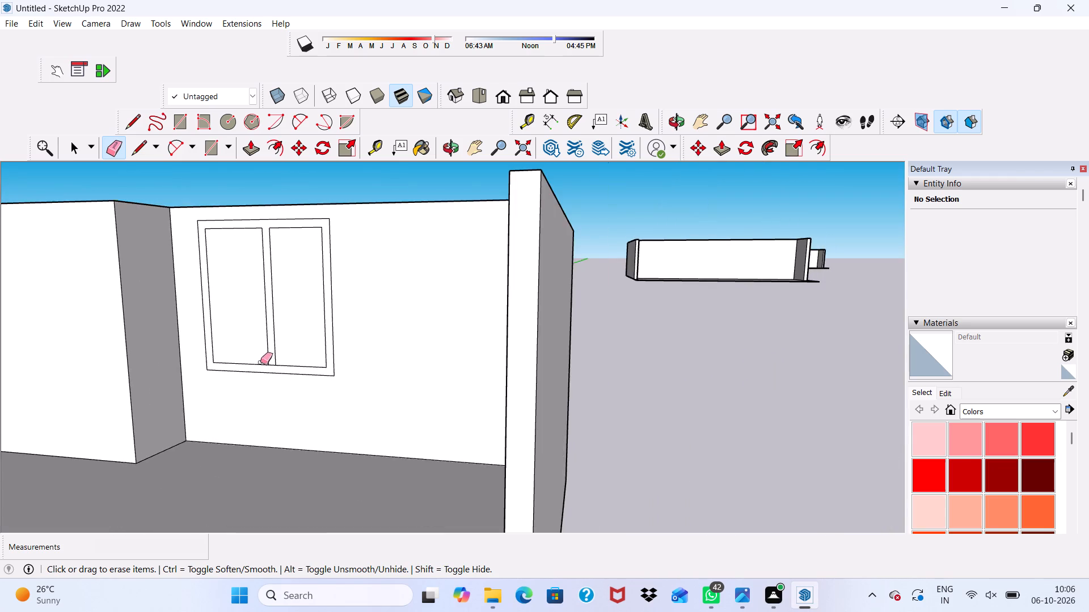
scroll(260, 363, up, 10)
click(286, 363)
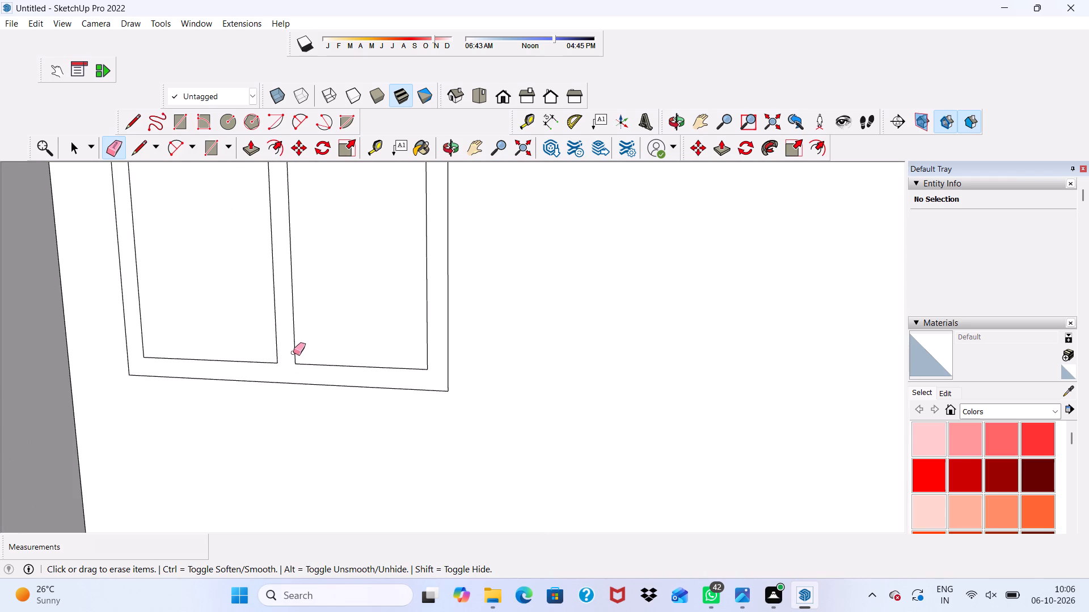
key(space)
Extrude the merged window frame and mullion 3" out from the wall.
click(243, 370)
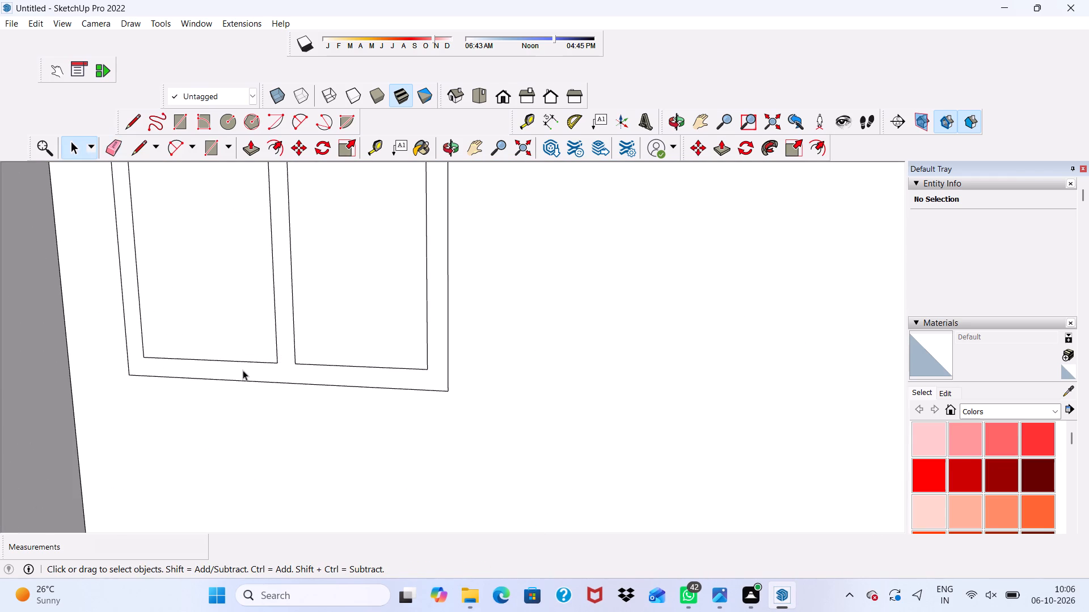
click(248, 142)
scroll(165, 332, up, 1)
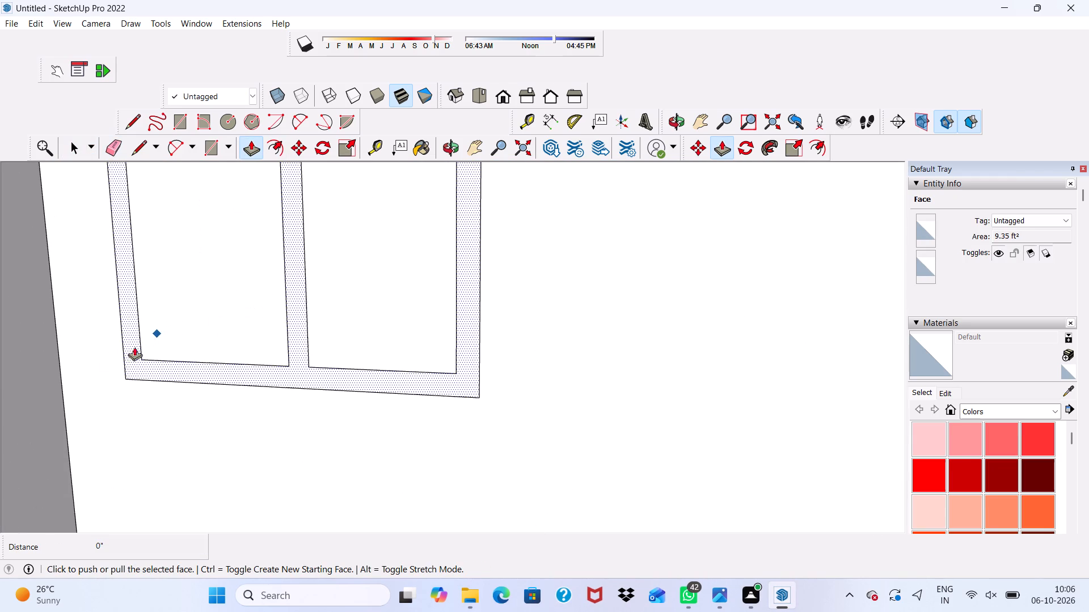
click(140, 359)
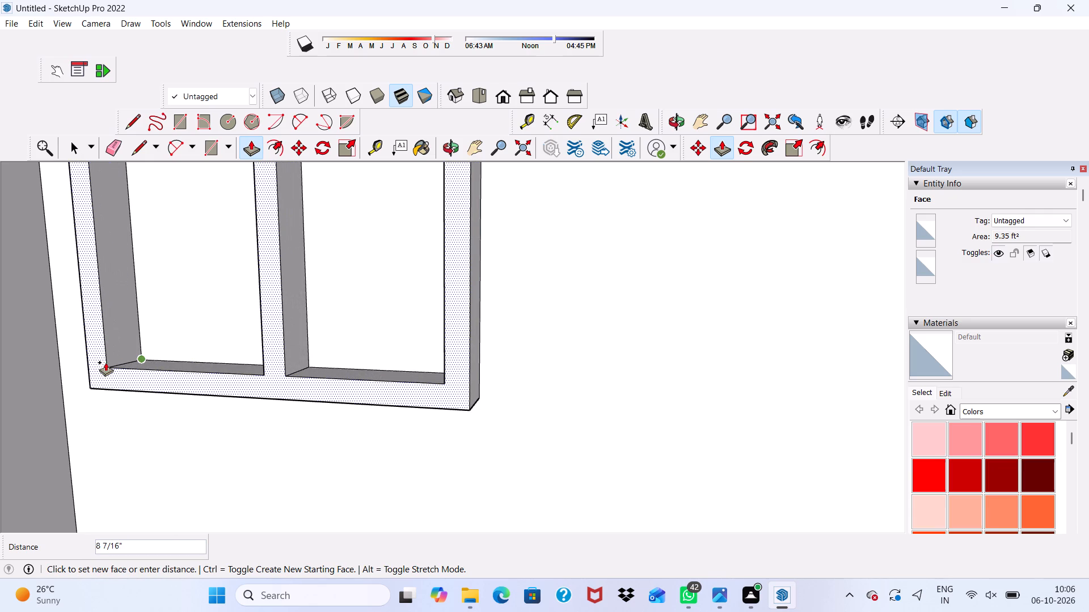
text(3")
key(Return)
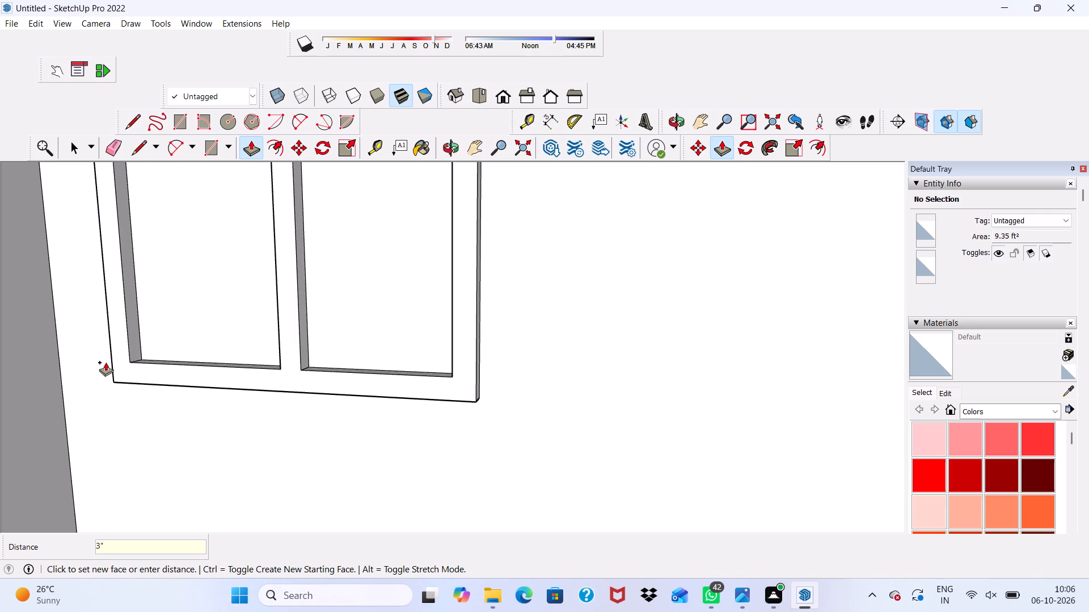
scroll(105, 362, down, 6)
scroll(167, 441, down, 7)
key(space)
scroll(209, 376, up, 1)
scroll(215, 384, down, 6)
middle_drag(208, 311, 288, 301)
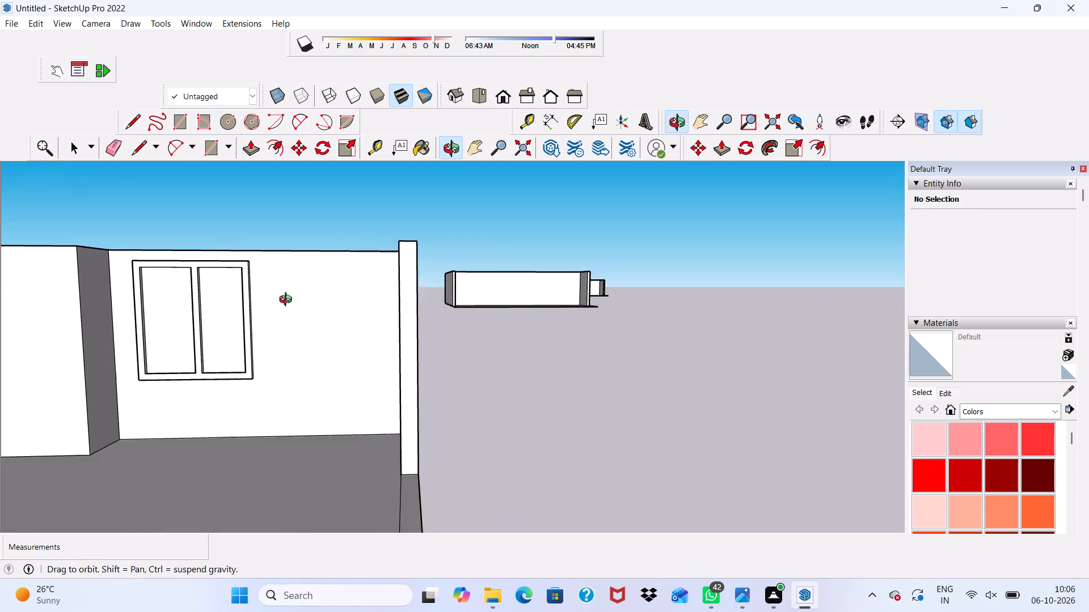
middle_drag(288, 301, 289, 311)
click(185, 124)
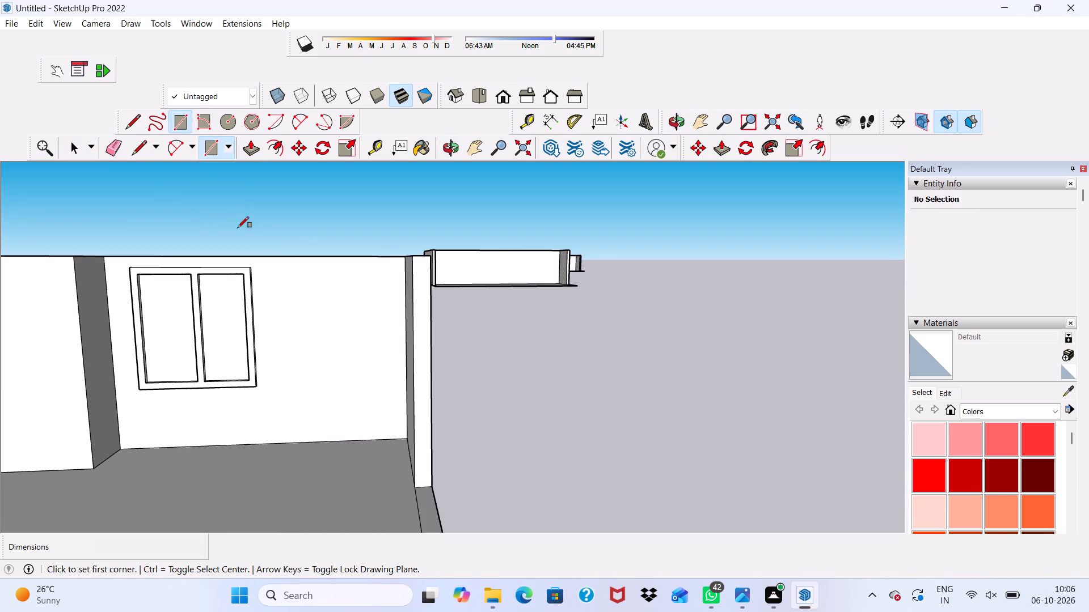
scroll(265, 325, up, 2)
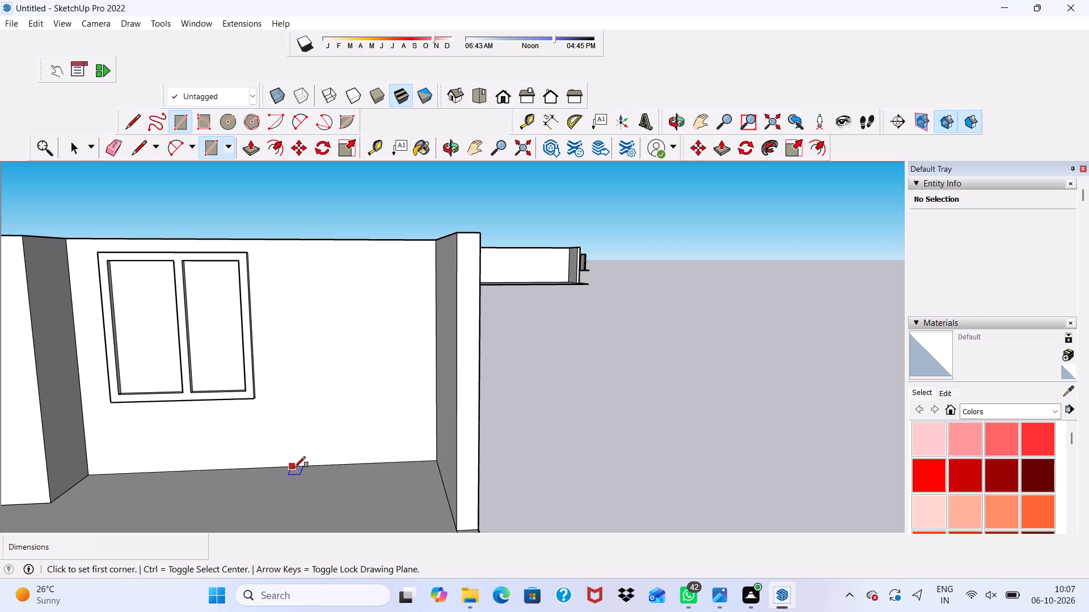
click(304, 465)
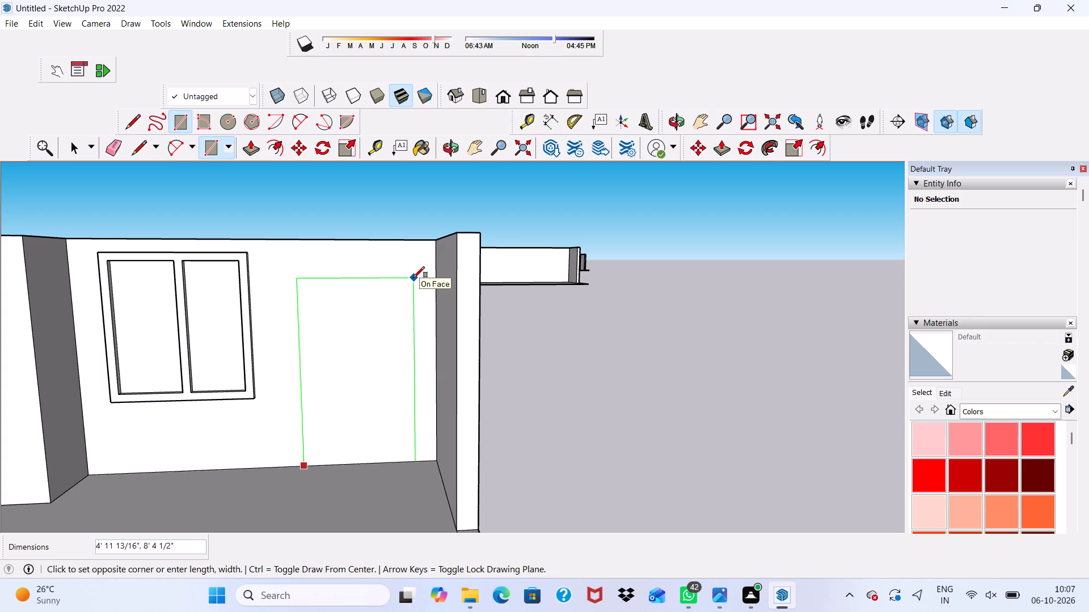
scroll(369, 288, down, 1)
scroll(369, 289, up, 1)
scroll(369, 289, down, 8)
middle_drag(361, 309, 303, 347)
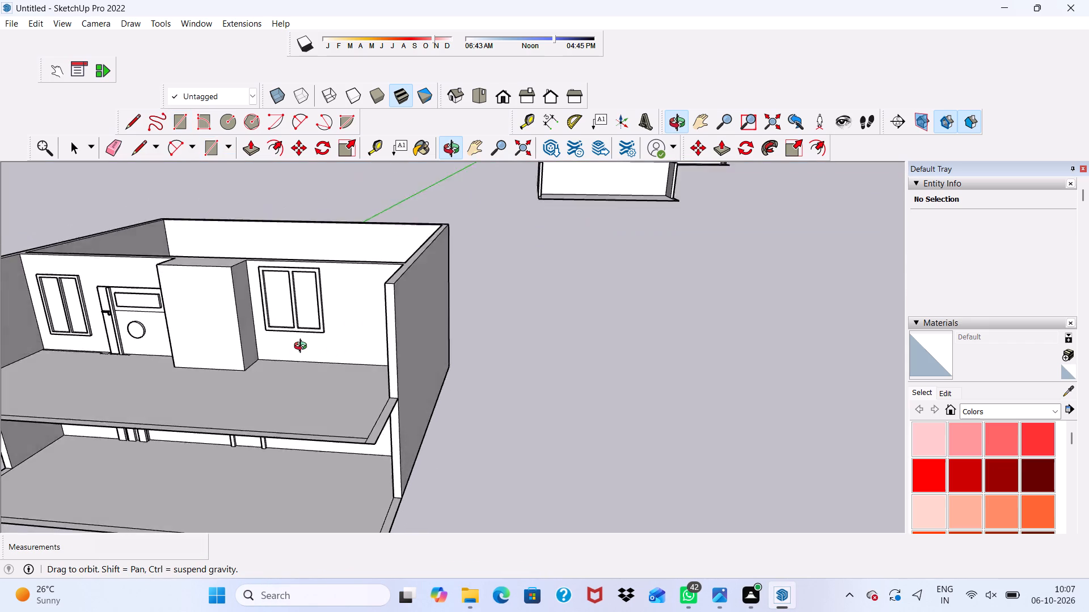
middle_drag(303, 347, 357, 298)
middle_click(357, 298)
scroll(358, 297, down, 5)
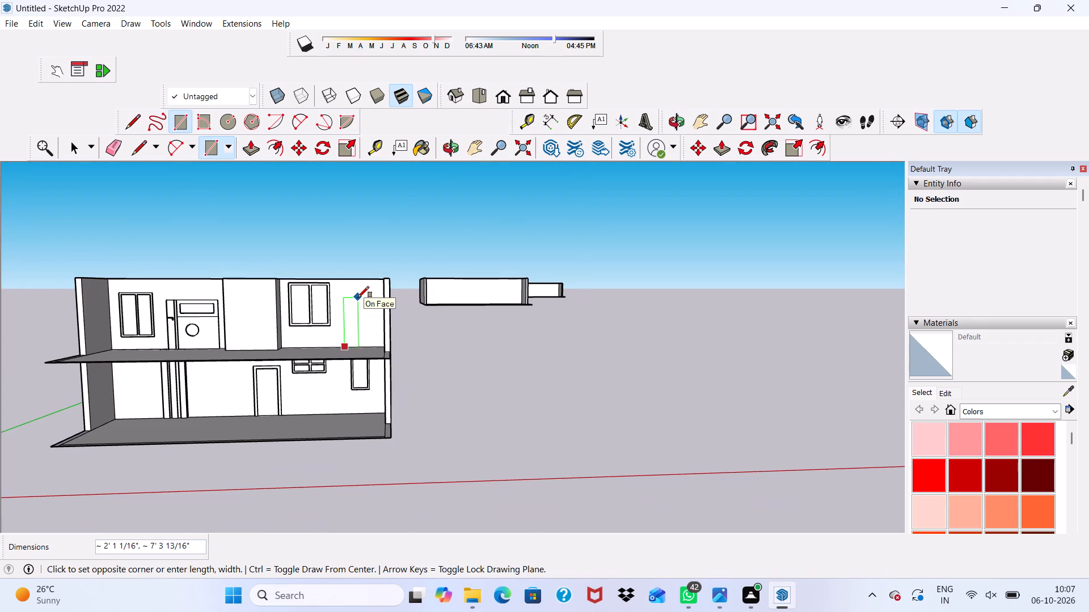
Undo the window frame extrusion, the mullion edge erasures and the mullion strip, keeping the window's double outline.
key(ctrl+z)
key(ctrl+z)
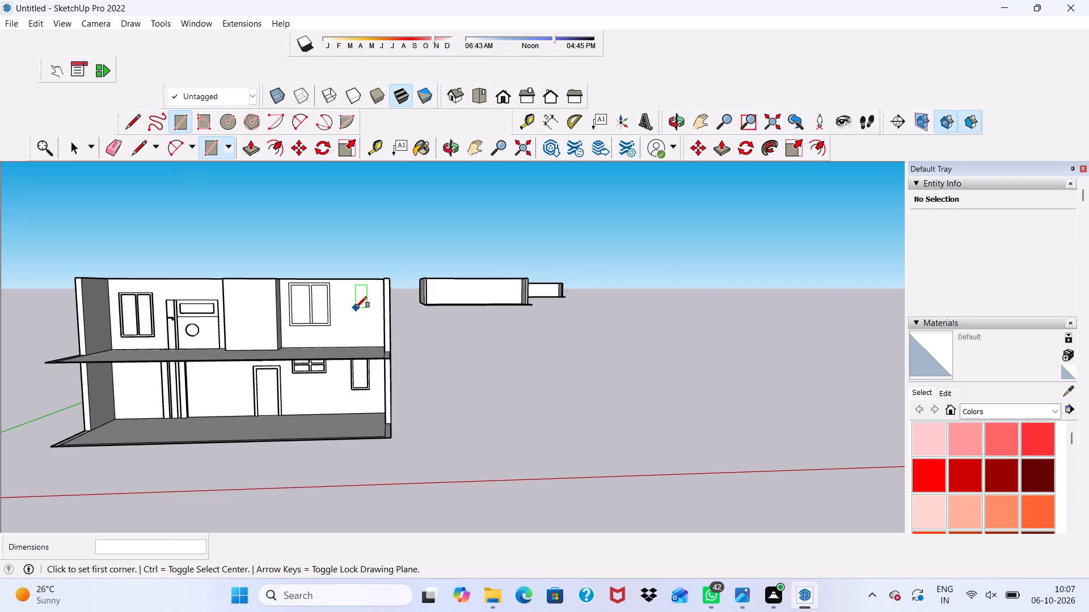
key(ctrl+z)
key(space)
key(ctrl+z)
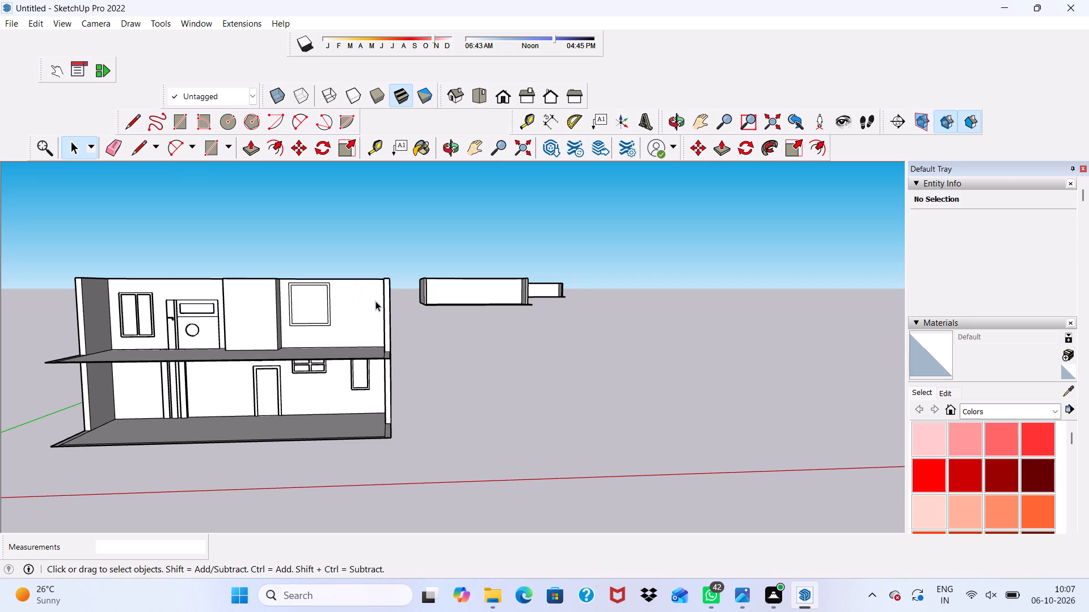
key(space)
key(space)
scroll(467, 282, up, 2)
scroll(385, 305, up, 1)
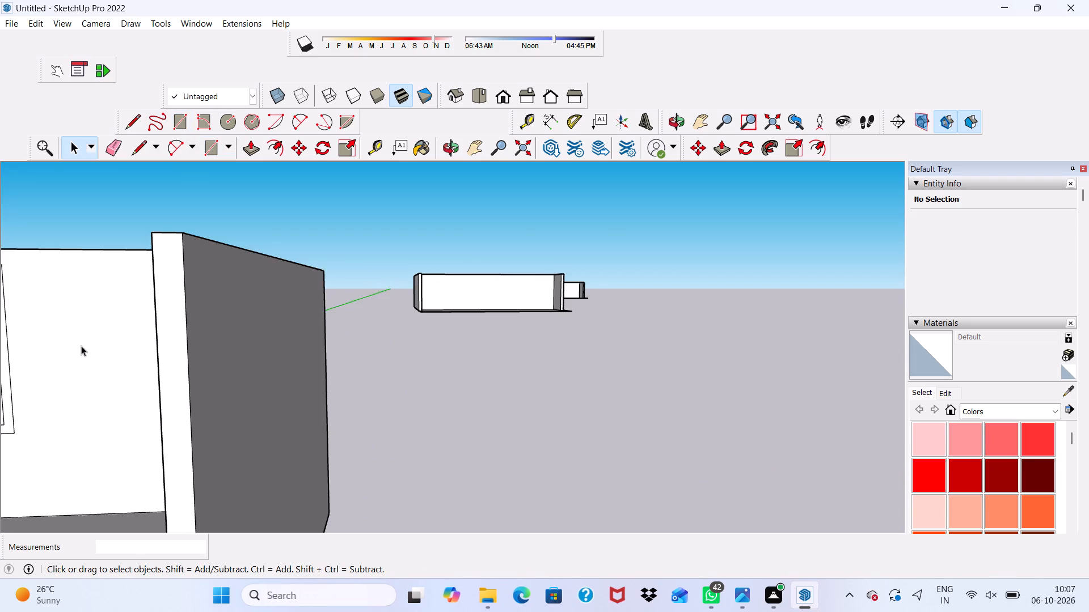
Undo the last offset outline around the upper-storey window rectangle beside the projecting block, and clear the selection.
scroll(86, 343, down, 5)
scroll(298, 292, up, 1)
scroll(322, 291, down, 1)
scroll(357, 291, up, 1)
scroll(393, 294, down, 3)
scroll(392, 311, up, 6)
scroll(287, 303, down, 8)
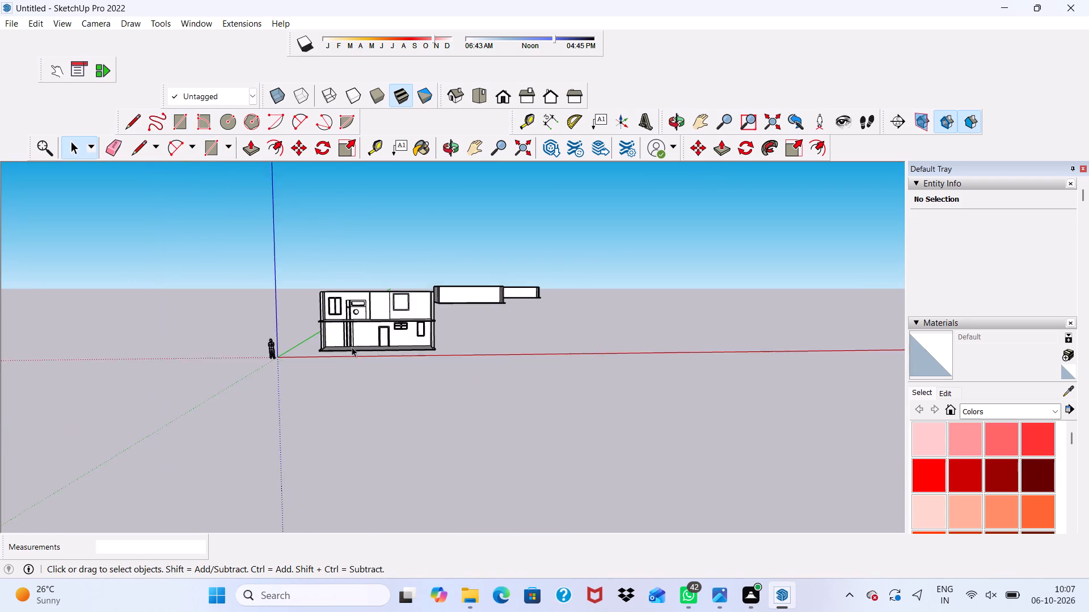
scroll(329, 345, up, 3)
scroll(425, 274, up, 8)
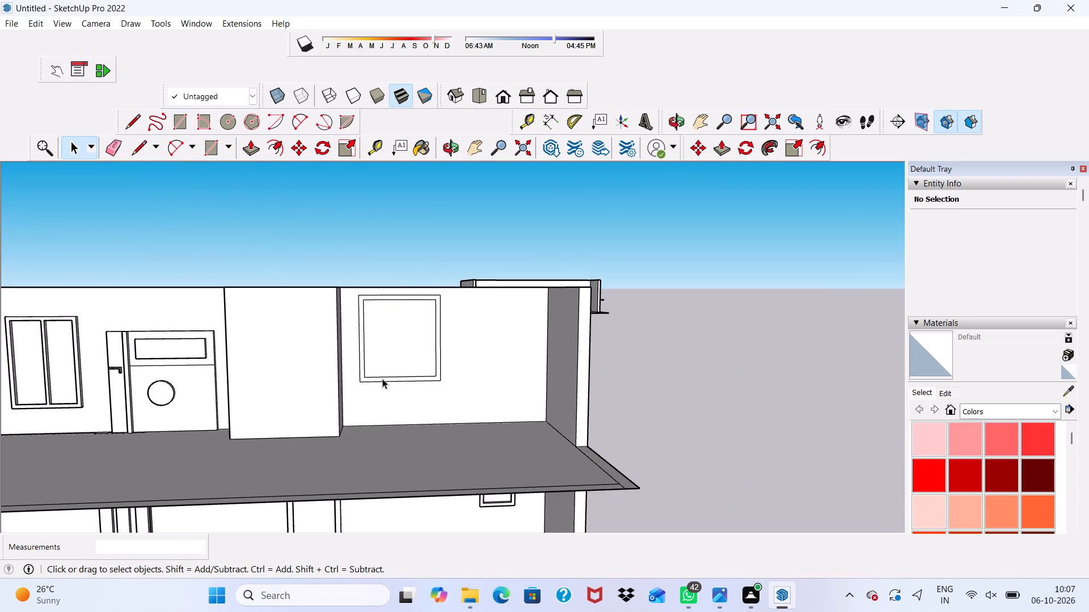
triple_click(382, 379)
scroll(379, 358, down, 3)
key(ctrl+z)
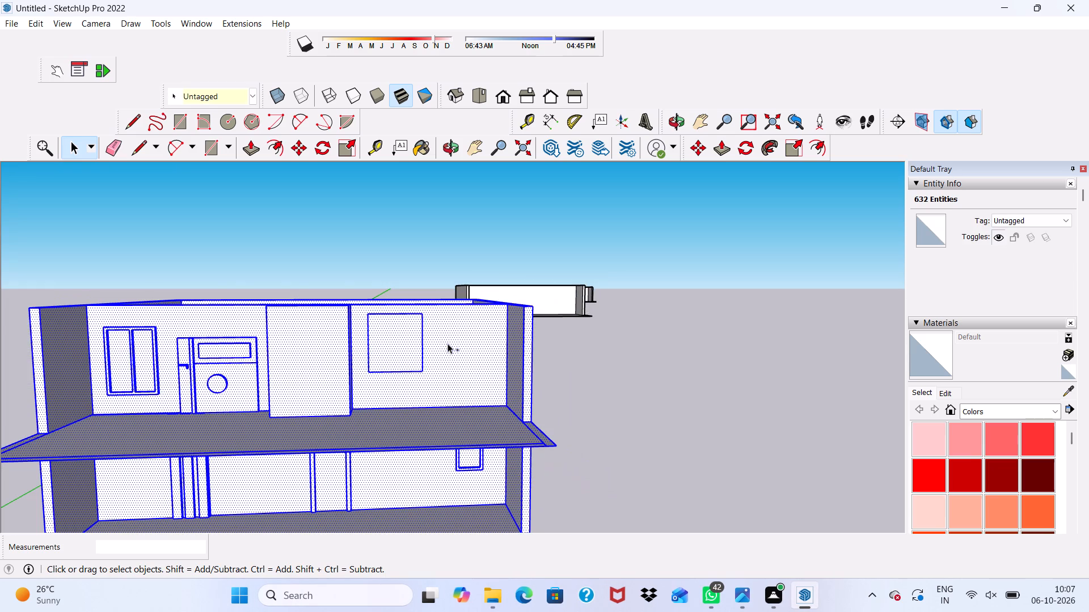
key(space)
click(567, 285)
Move the single window rectangle straight down the wall by about 1' 1 1/4".
scroll(383, 371, up, 2)
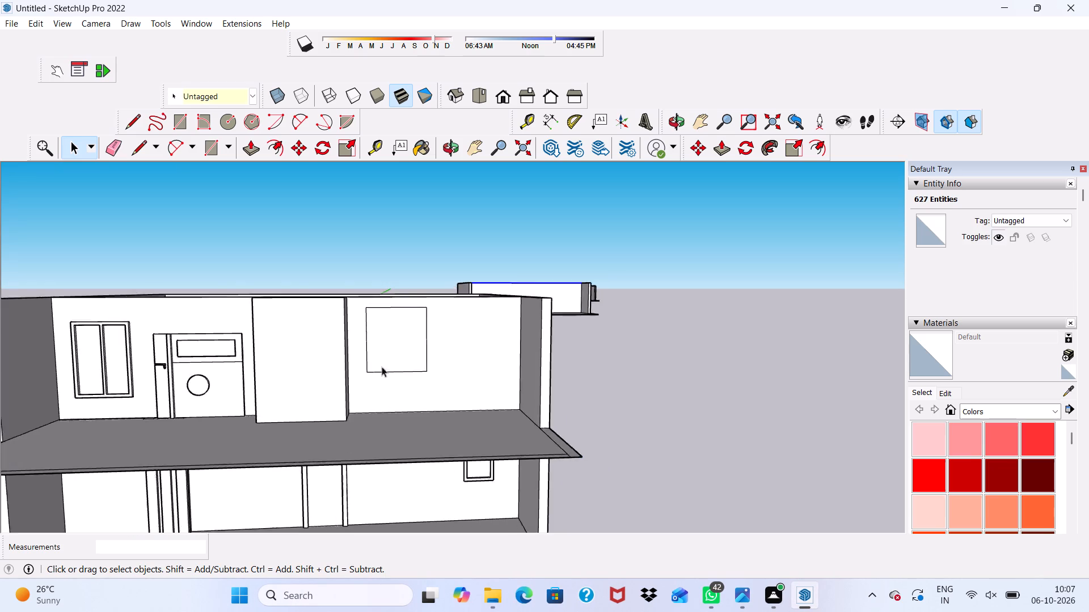
scroll(382, 367, up, 1)
double_click(394, 347)
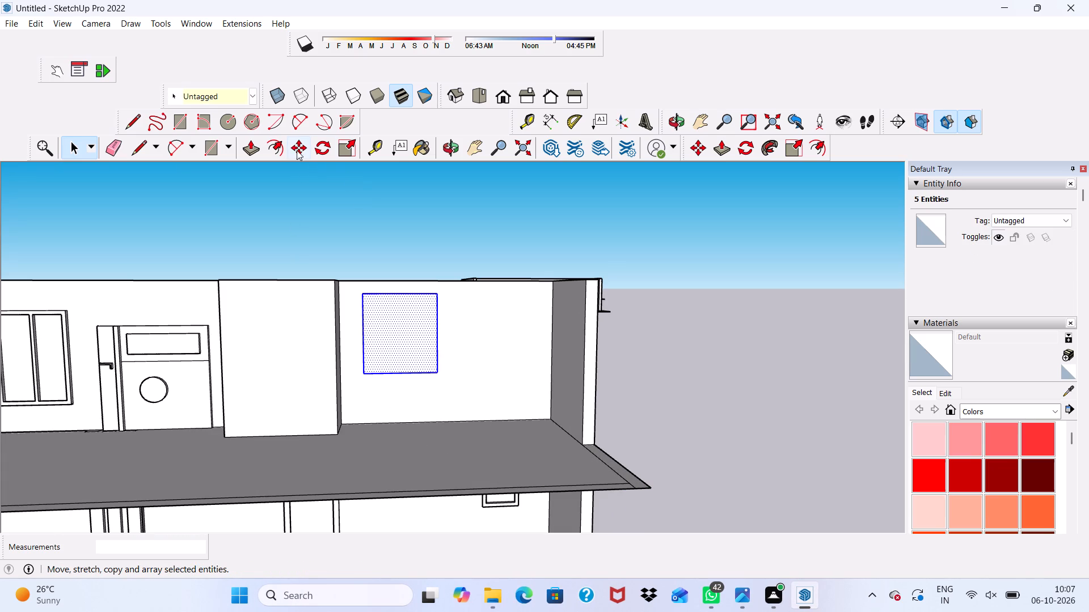
click(294, 146)
scroll(412, 354, up, 2)
scroll(366, 387, up, 2)
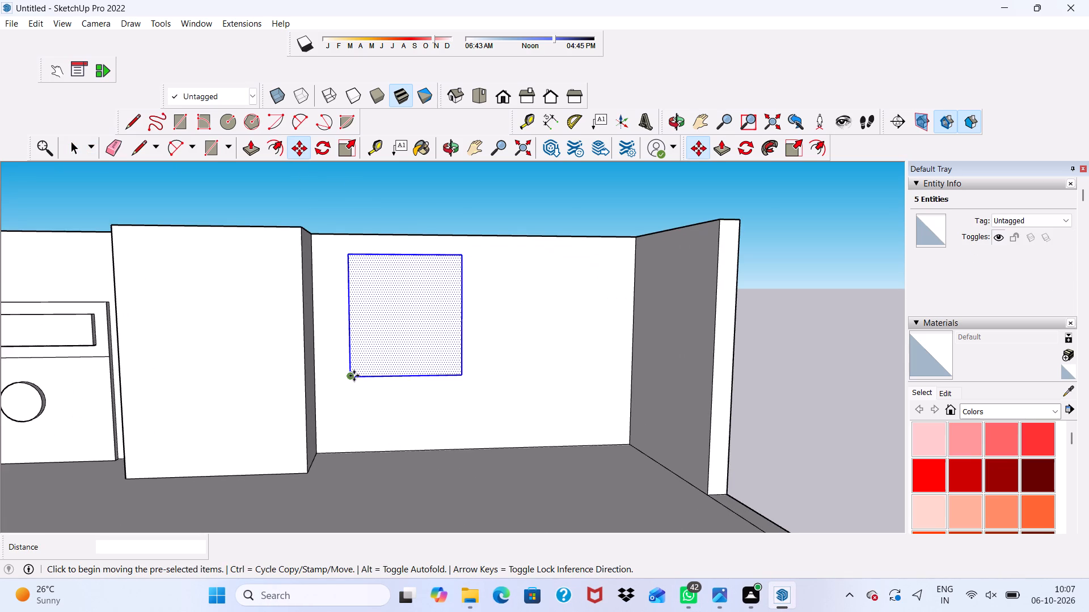
drag(354, 376, 346, 401)
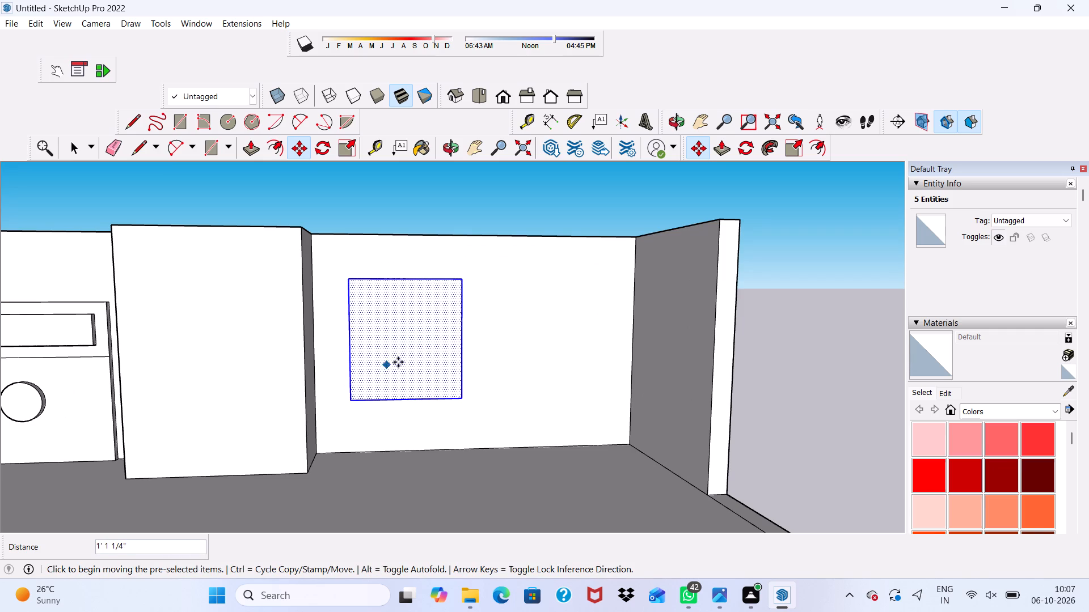
key(space)
click(525, 210)
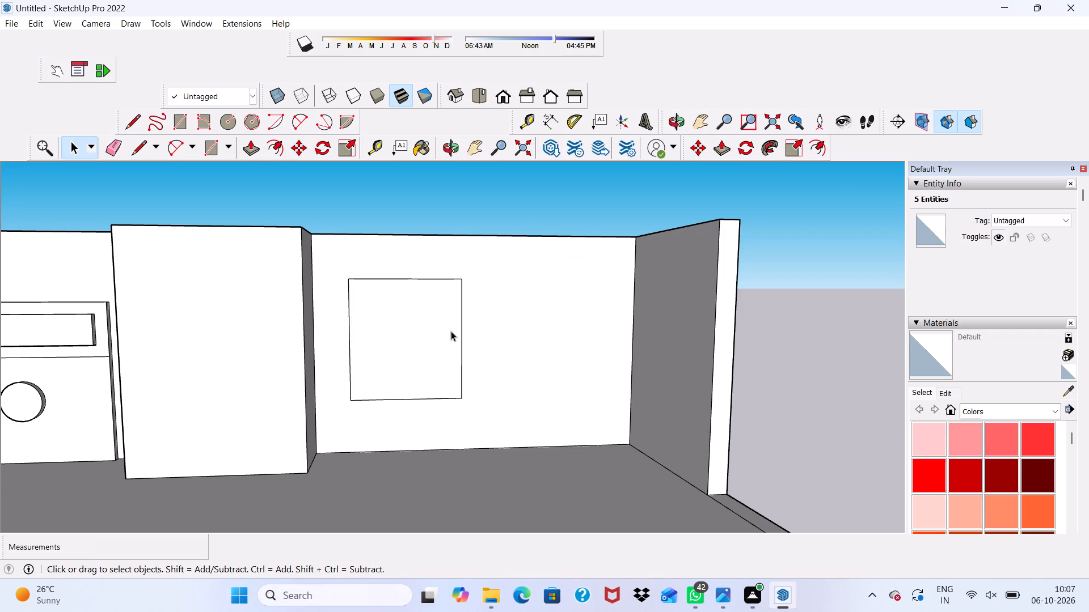
Offset the window rectangle's outline outward by about 6 1/16" to form the frame border.
scroll(428, 350, up, 2)
click(275, 143)
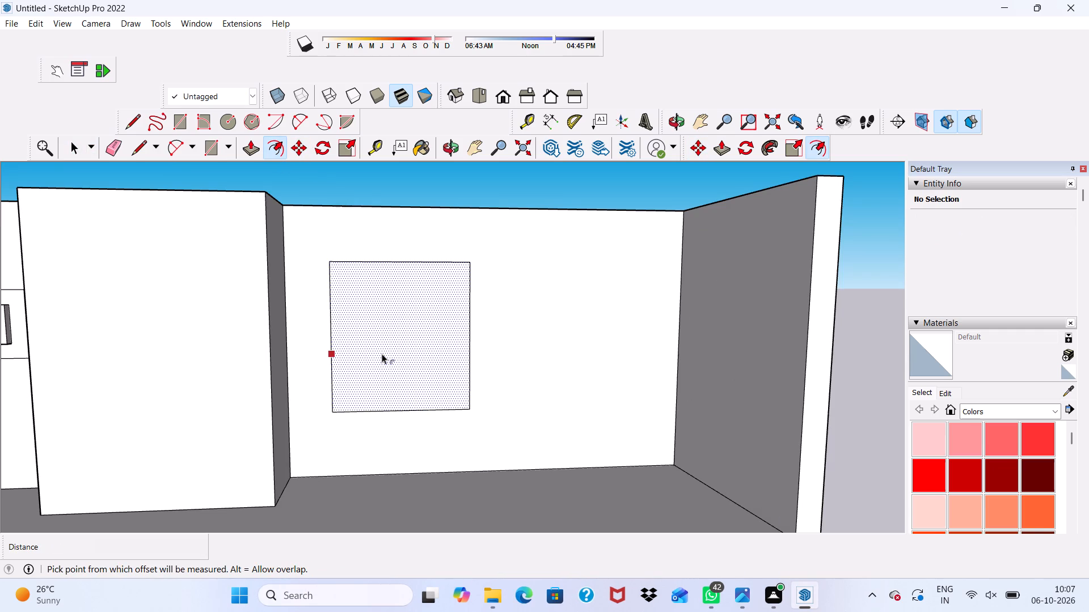
click(381, 353)
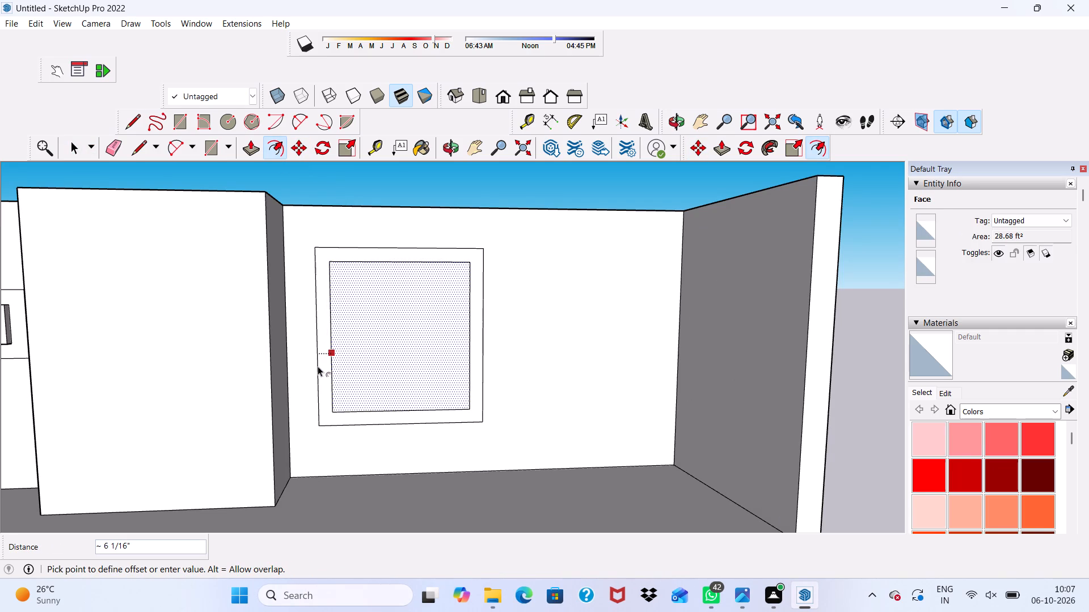
click(318, 366)
scroll(320, 352, down, 3)
scroll(386, 321, down, 6)
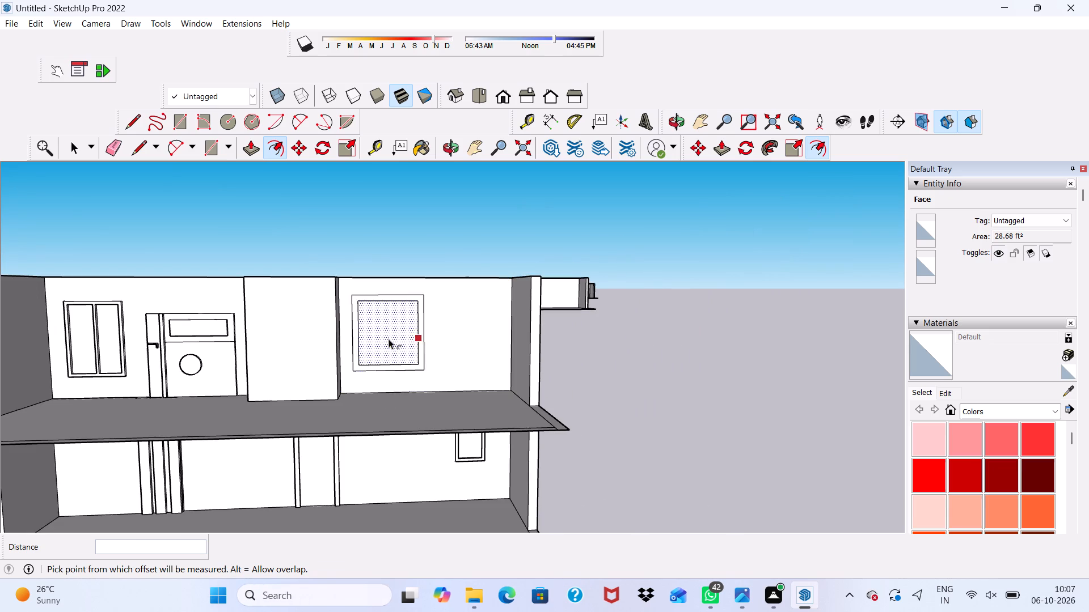
scroll(385, 336, up, 3)
key(space)
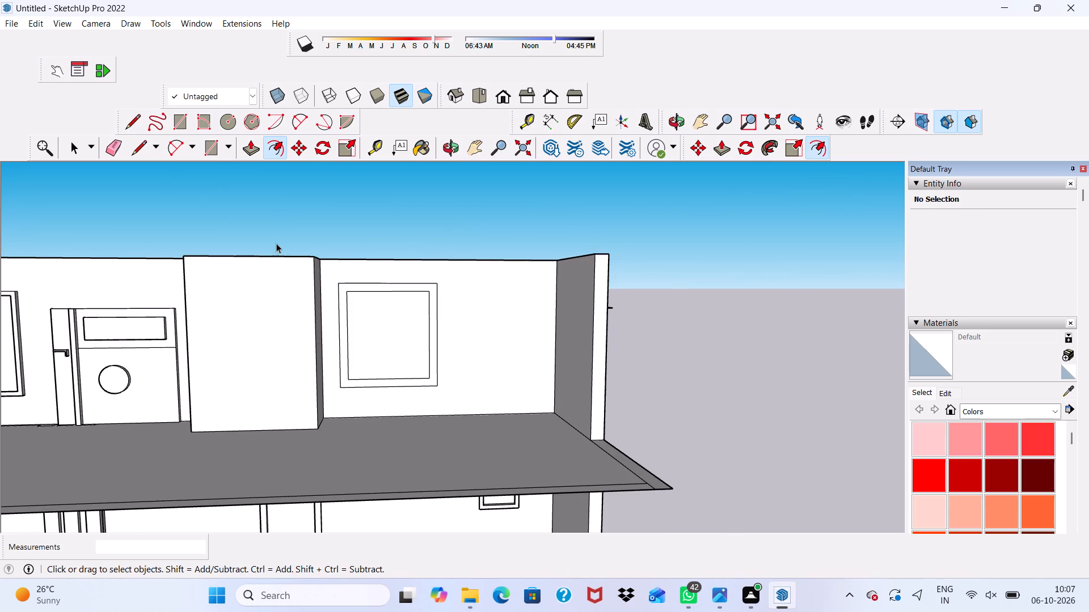
Draw a central mullion strip about 3 3/16" wide and 5' 6 13/16" high between the window's inner bottom and top edges.
click(174, 129)
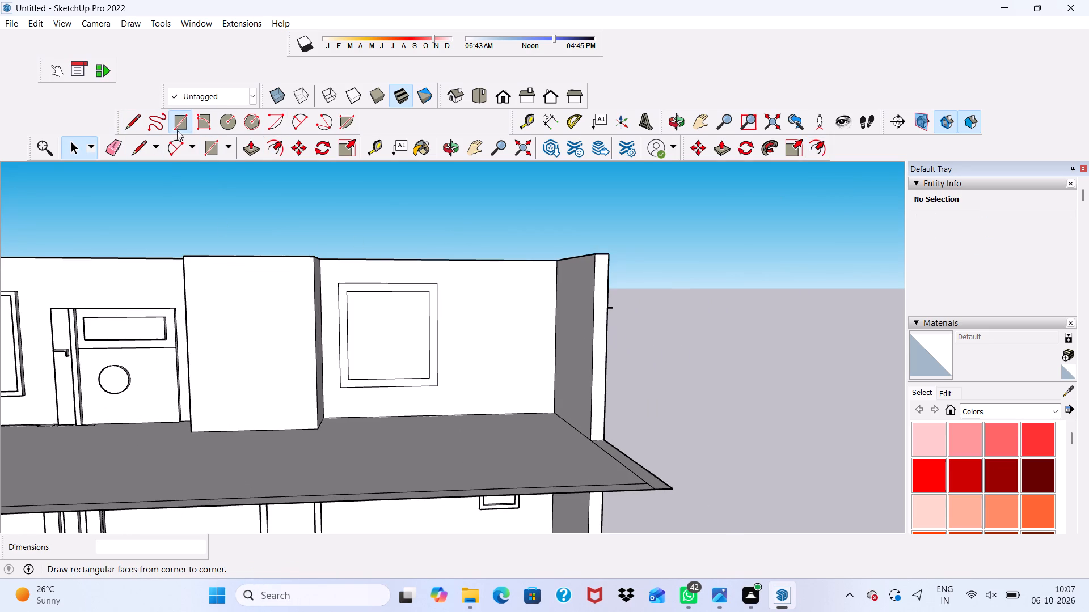
scroll(330, 437, up, 3)
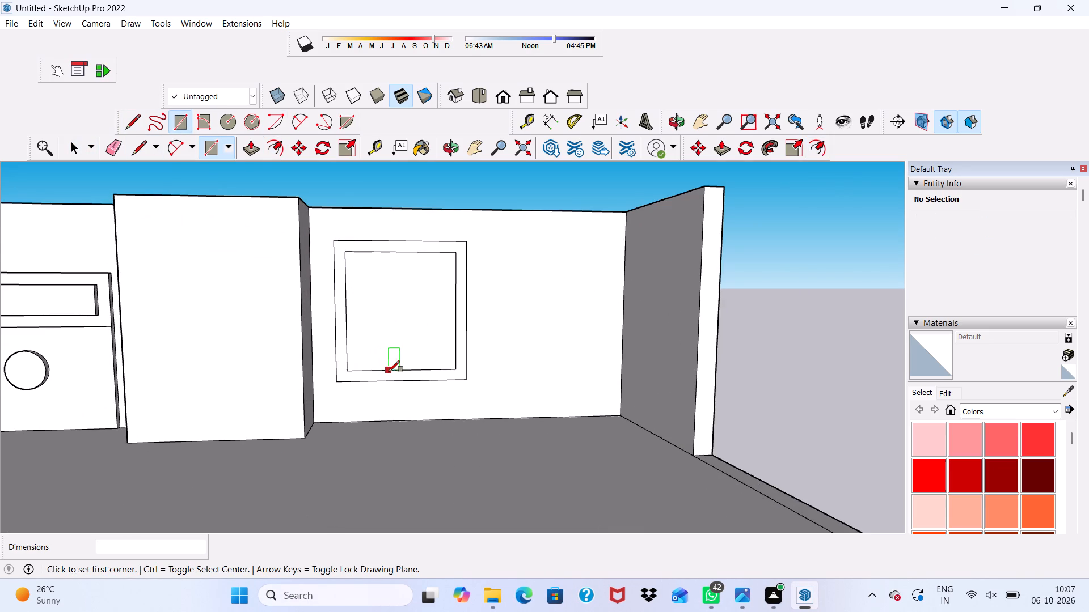
click(399, 372)
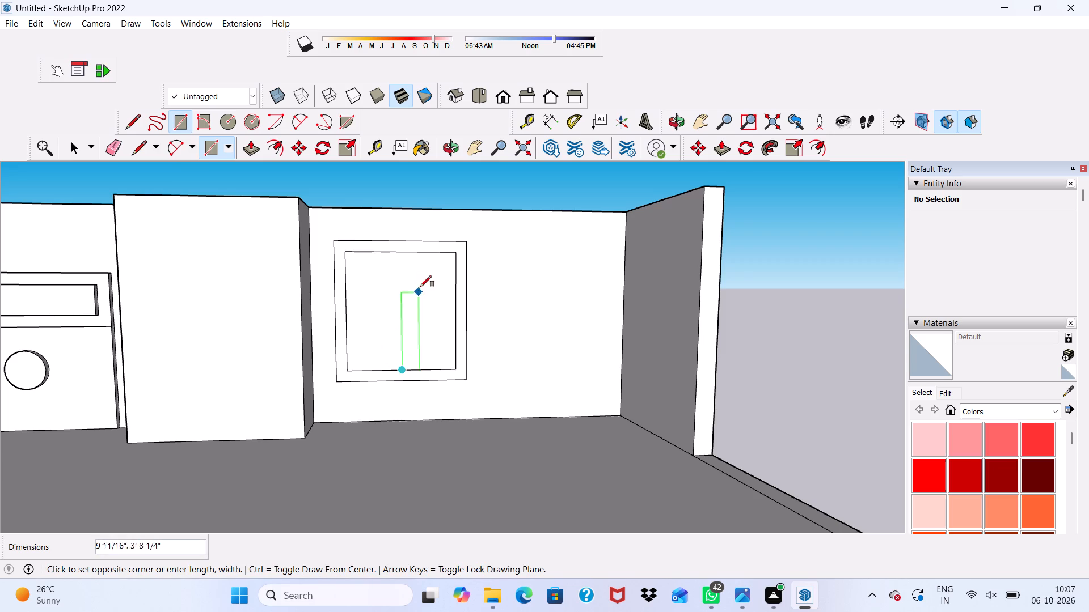
scroll(406, 257, up, 2)
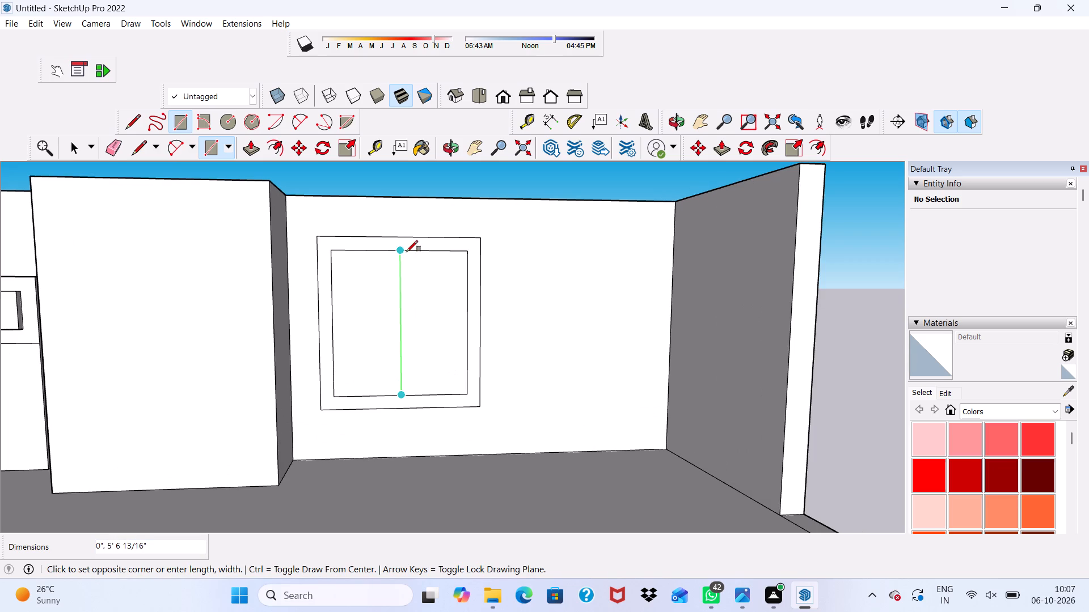
scroll(415, 261, up, 5)
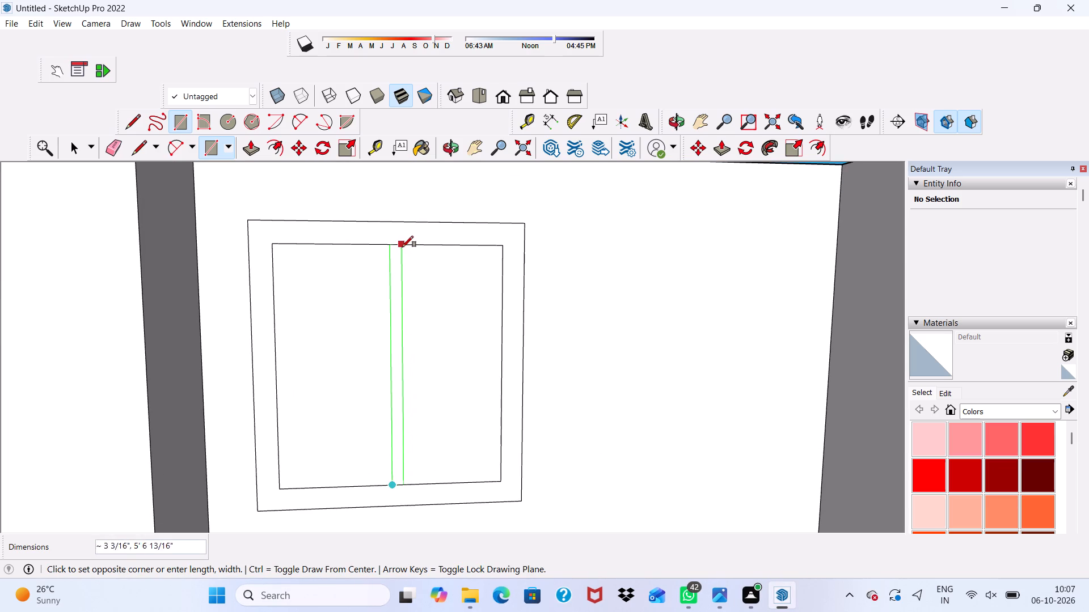
click(403, 247)
scroll(403, 247, up, 1)
scroll(403, 247, down, 3)
key(space)
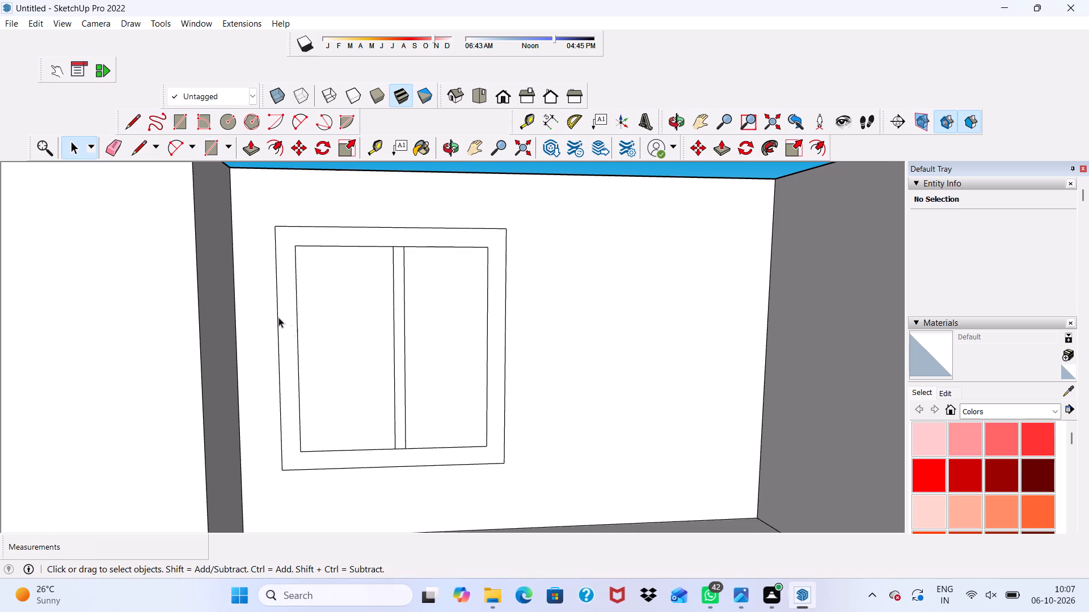
Erase the short edges at the mullion's top and bottom to merge it with the window frame.
click(116, 139)
scroll(443, 273, up, 4)
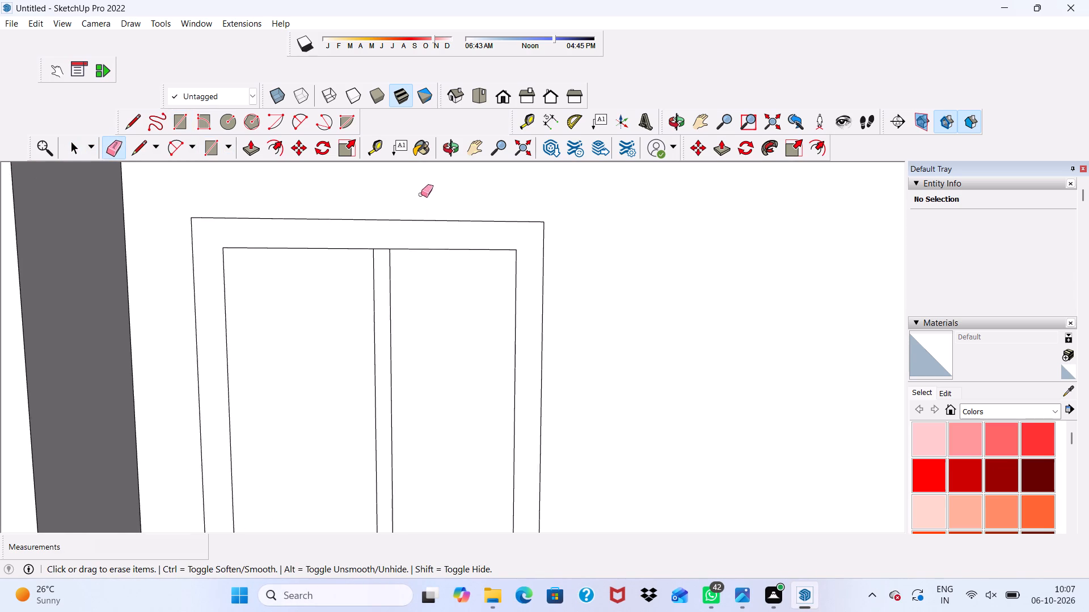
scroll(421, 194, up, 4)
drag(381, 250, 373, 262)
scroll(395, 220, down, 8)
scroll(413, 197, up, 3)
scroll(413, 201, down, 2)
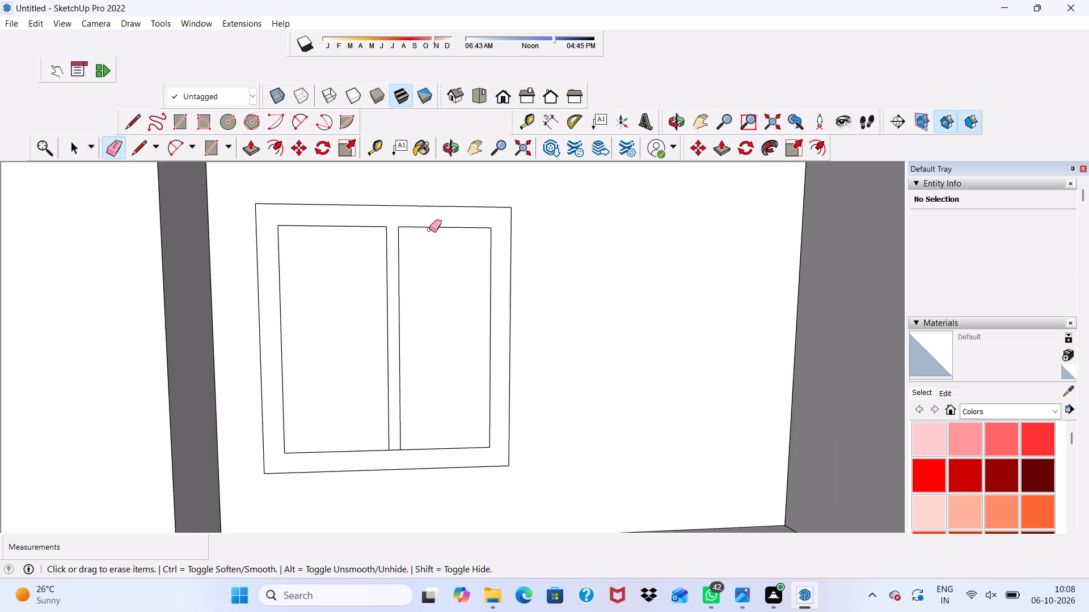
scroll(429, 229, down, 1)
scroll(429, 240, up, 1)
scroll(428, 260, down, 2)
scroll(427, 410, up, 7)
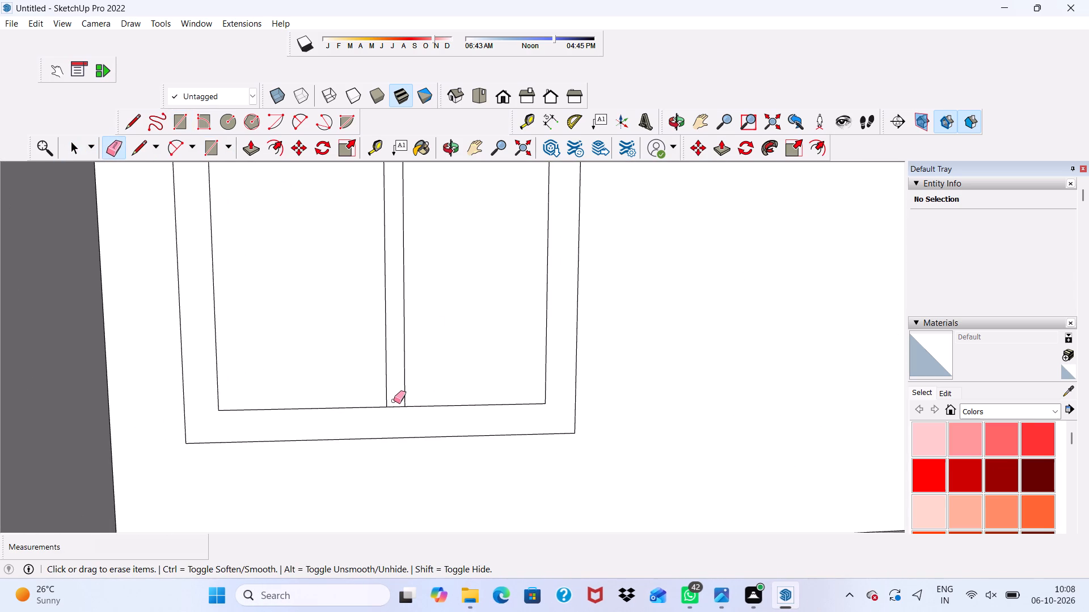
drag(394, 401, 393, 412)
scroll(412, 396, down, 2)
key(space)
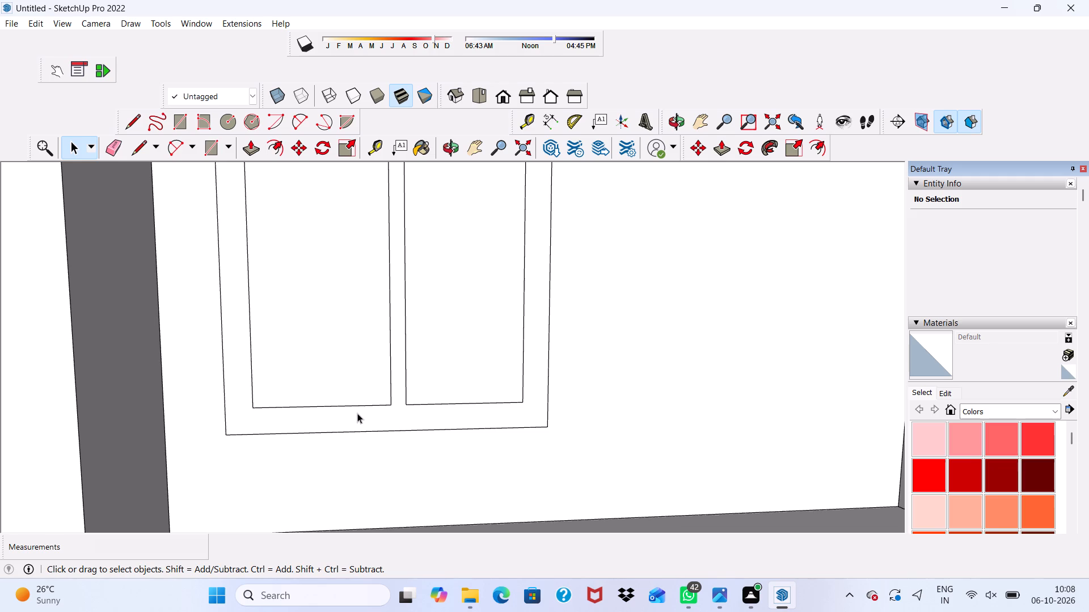
Extrude the merged window frame and mullion 3" out from the wall.
click(357, 413)
click(247, 148)
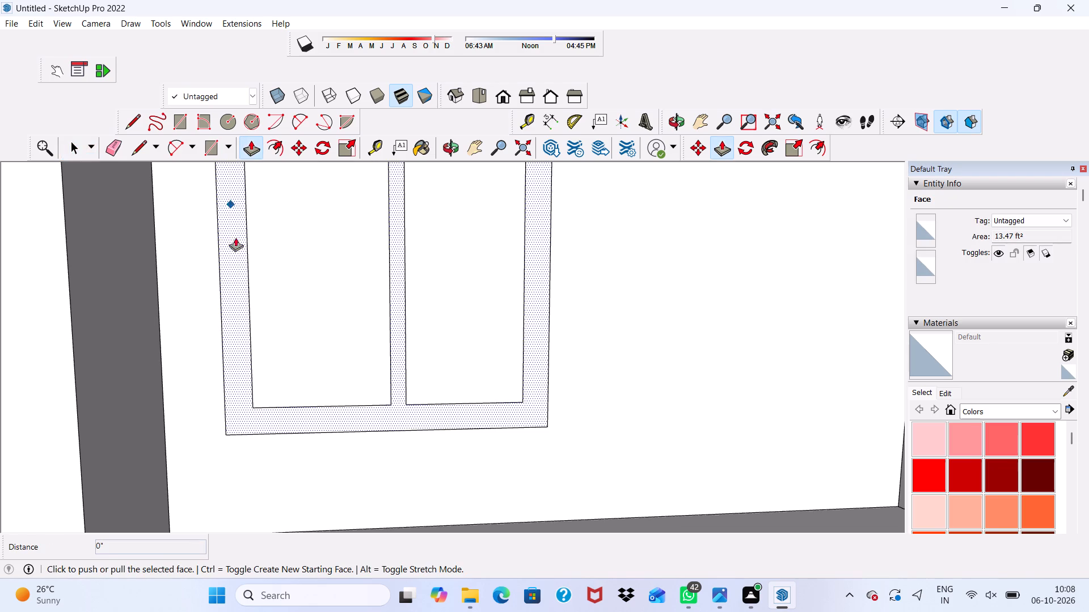
click(248, 416)
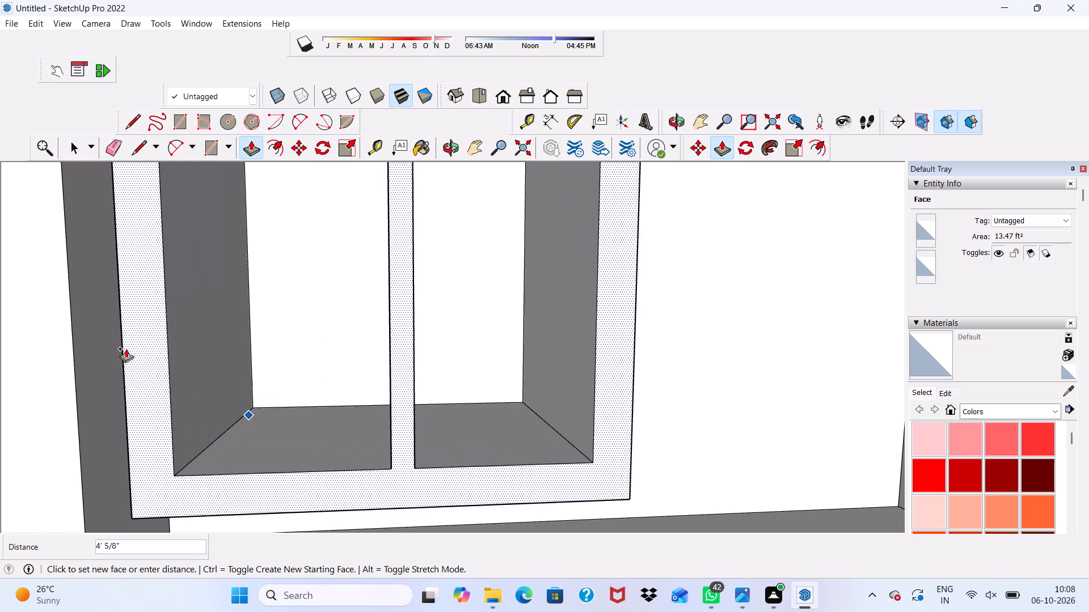
scroll(132, 343, down, 4)
text(3")
key(Return)
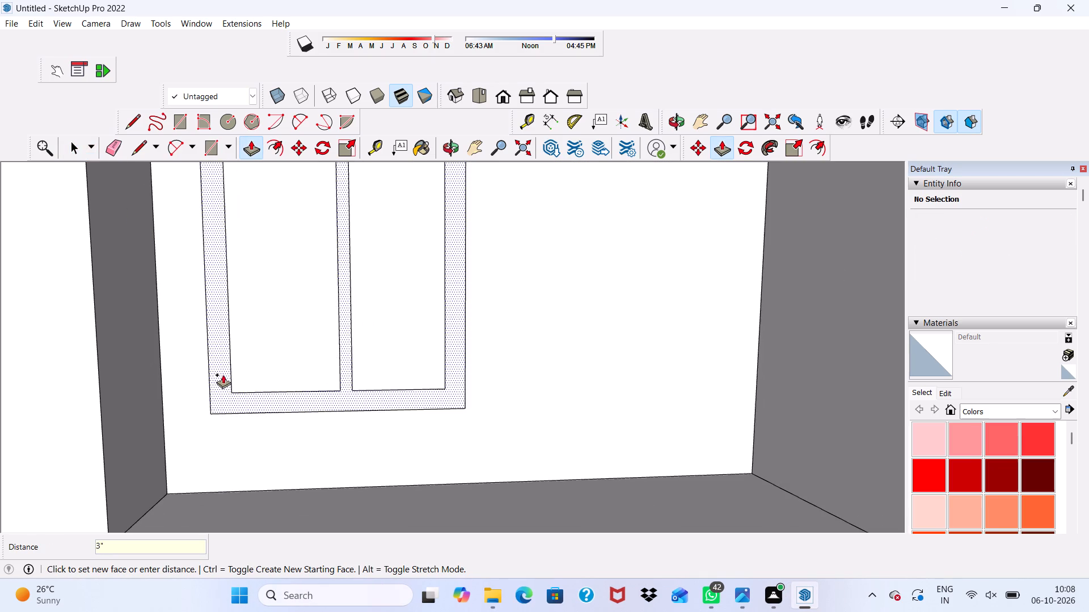
click(226, 393)
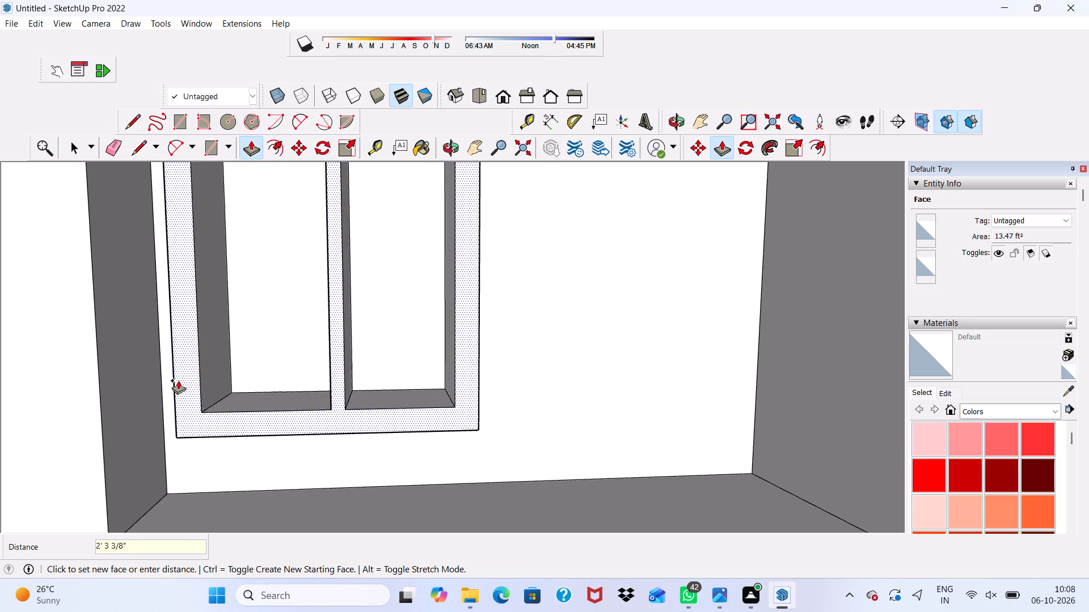
text(3")
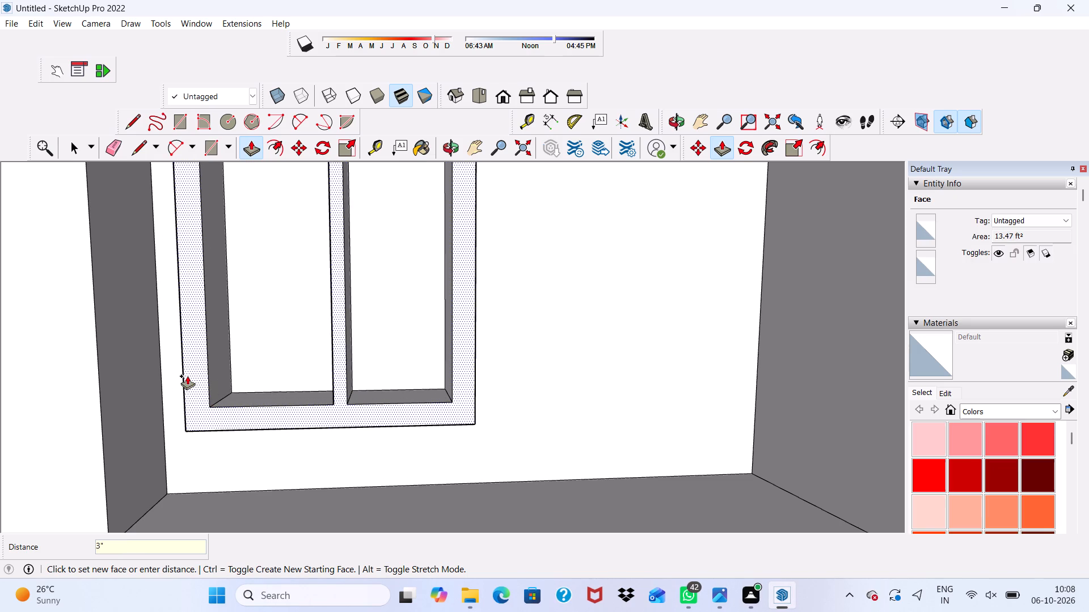
key(Return)
scroll(159, 318, down, 6)
scroll(142, 378, up, 1)
scroll(146, 389, down, 1)
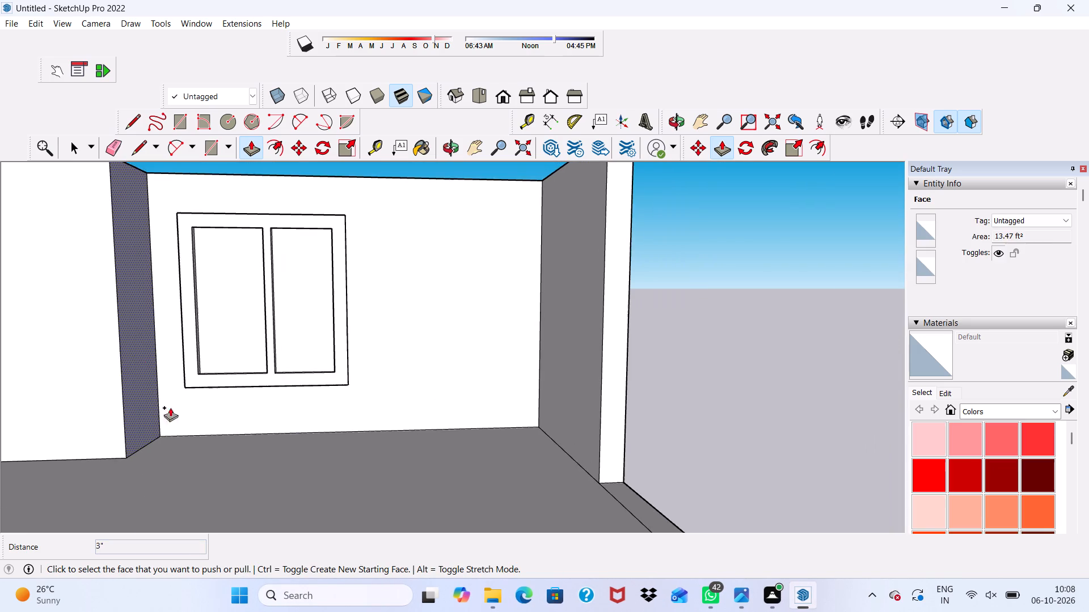
scroll(226, 401, down, 1)
middle_drag(227, 402, 115, 440)
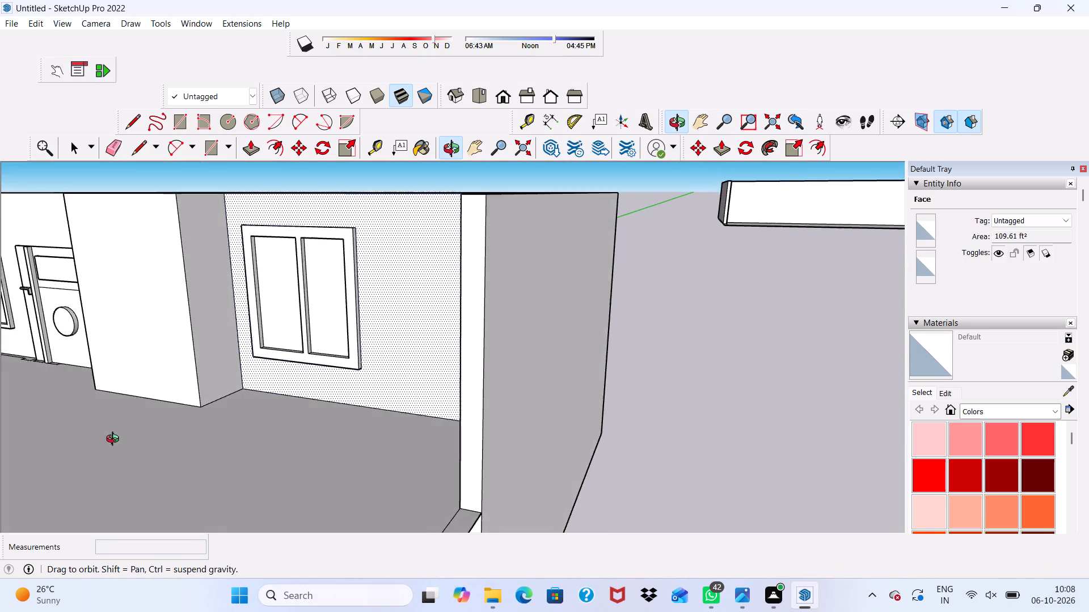
middle_drag(115, 440, 186, 423)
key(space)
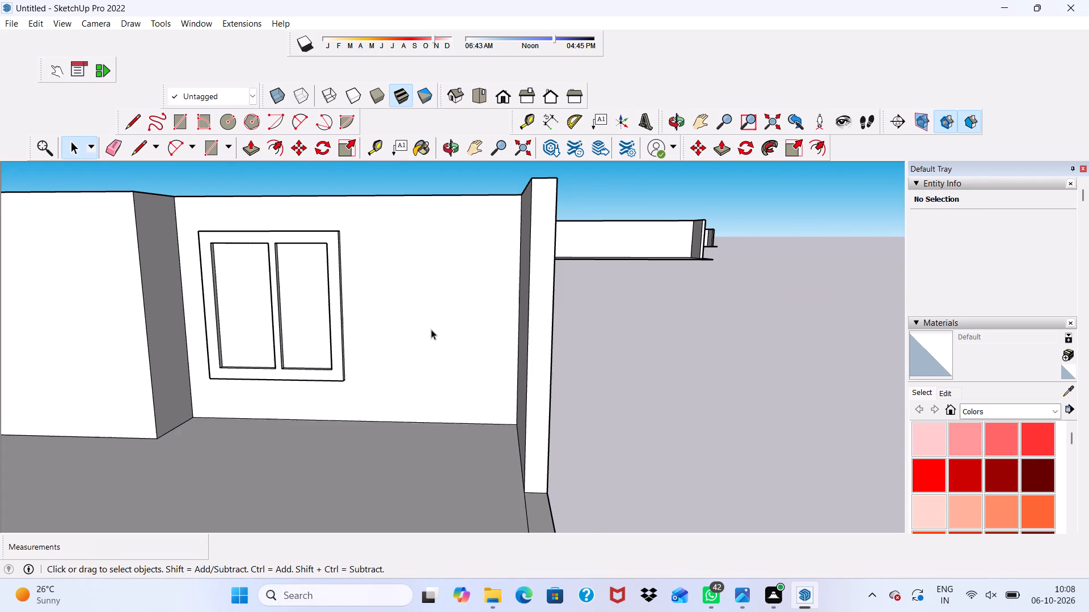
Draw a 5' wide by 7' high door rectangle on the wall between the window and the end wall, starting from the floor edge.
scroll(431, 329, up, 6)
scroll(459, 228, down, 1)
scroll(459, 228, up, 1)
scroll(458, 234, down, 3)
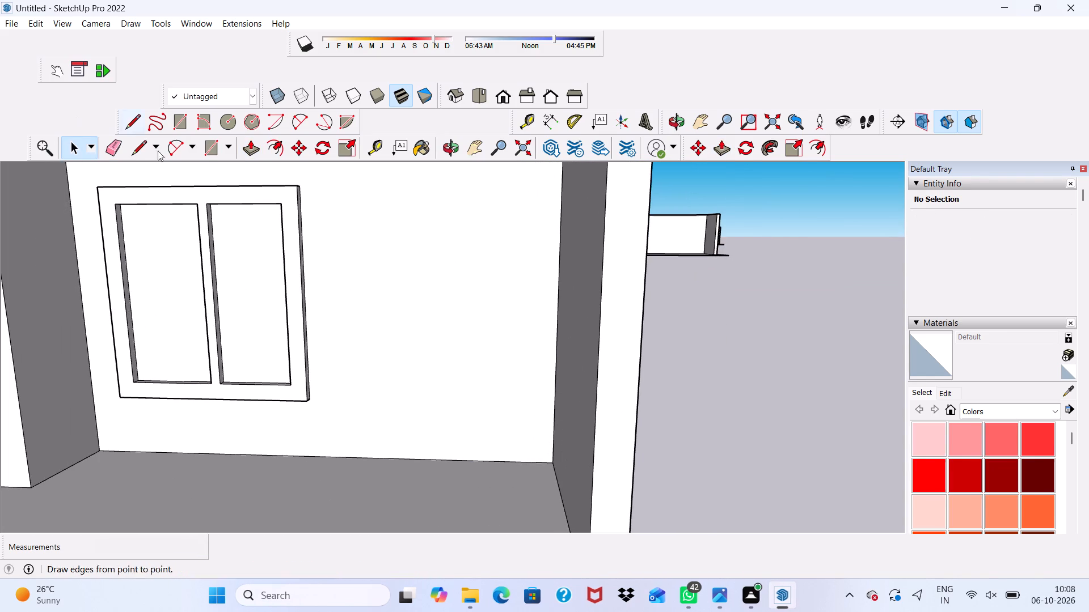
click(180, 121)
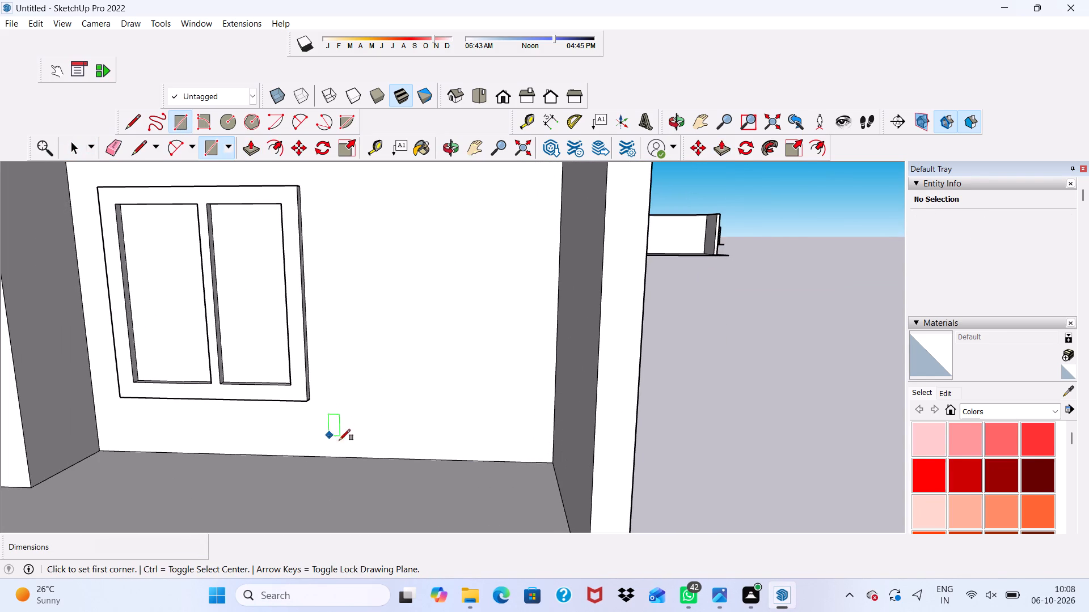
click(365, 454)
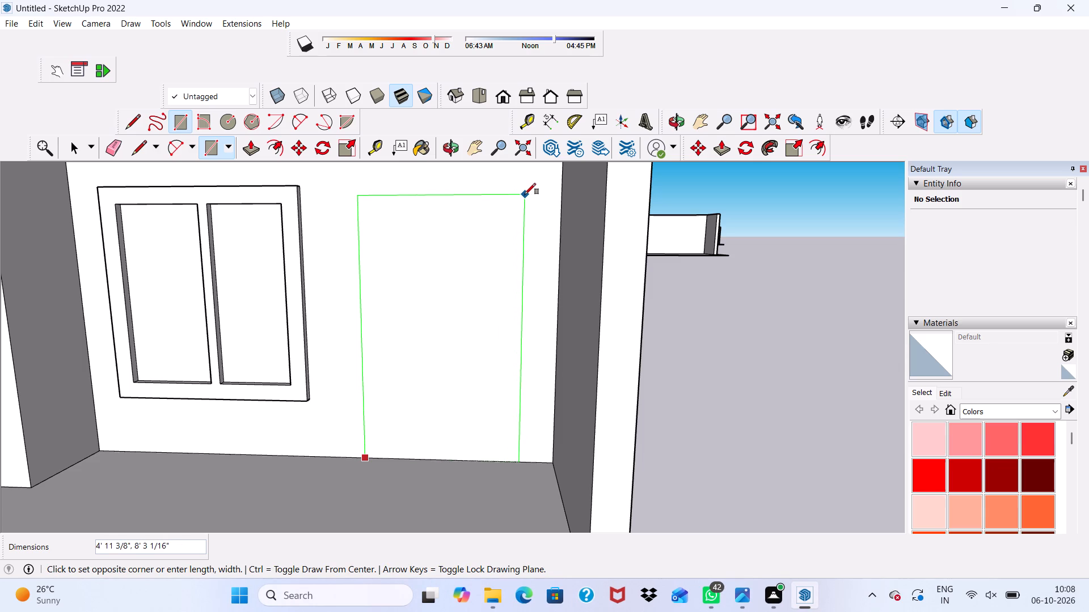
text(5',7')
key(Return)
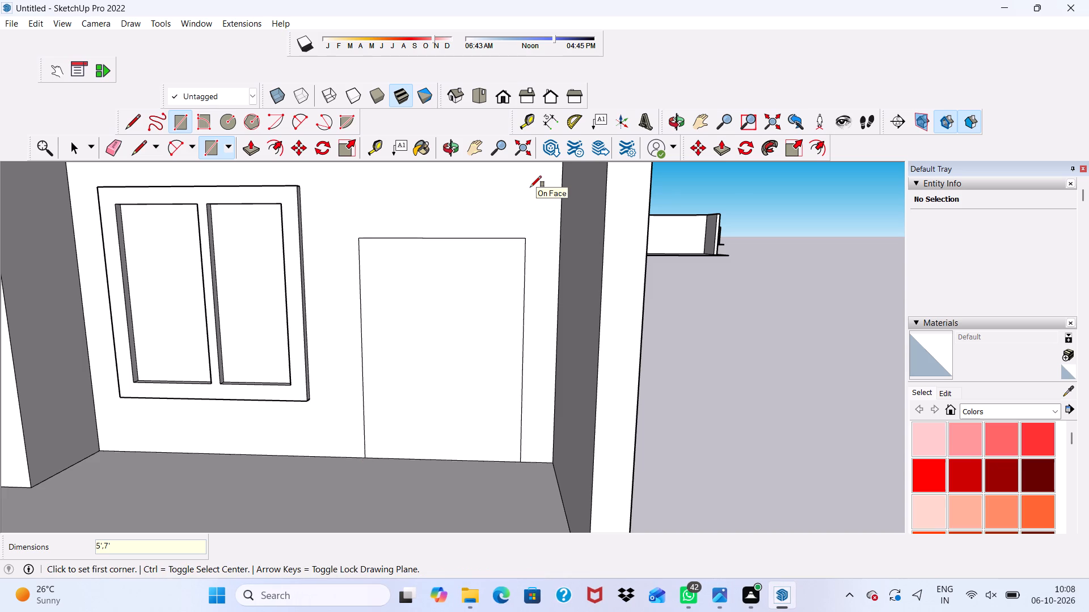
scroll(420, 280, down, 7)
key(space)
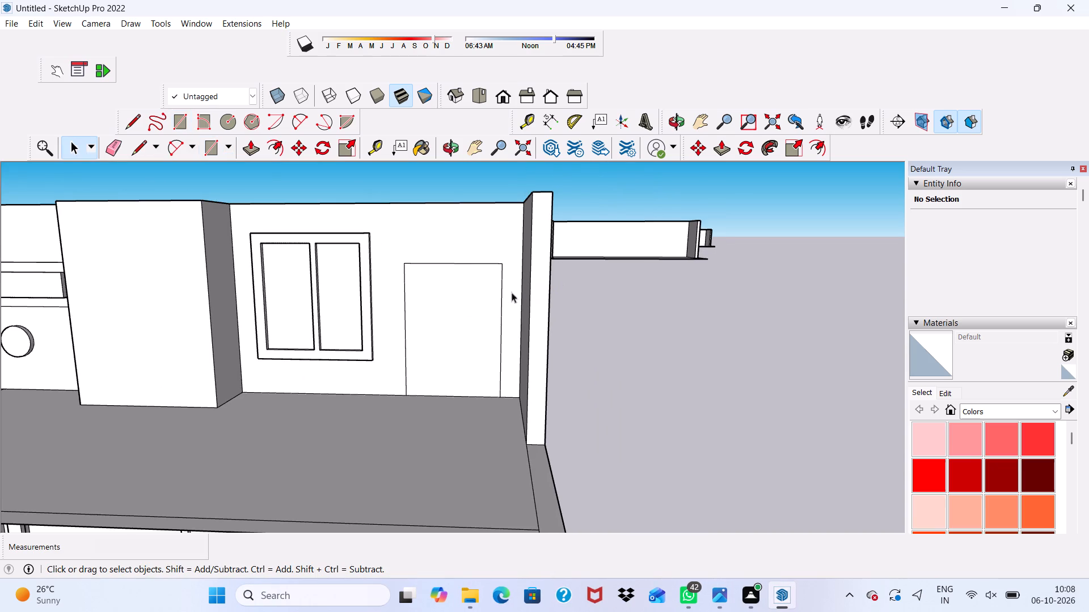
Offset the door rectangle's outline inward by about 6 3/8" to form the door frame.
scroll(469, 261, up, 4)
scroll(451, 256, down, 2)
middle_drag(447, 257, 479, 345)
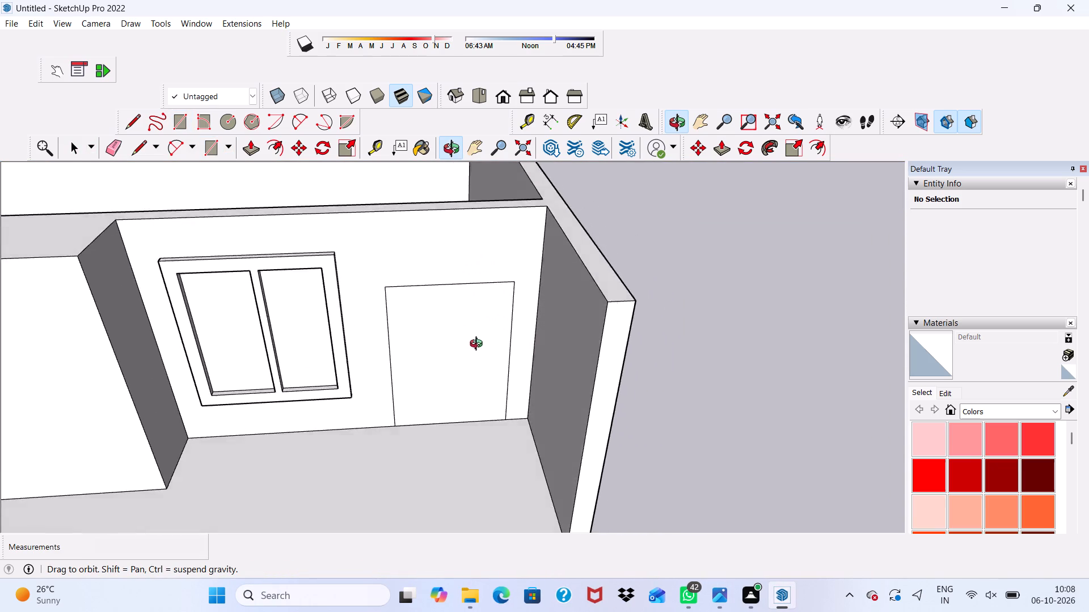
middle_drag(479, 345, 466, 264)
middle_click(464, 262)
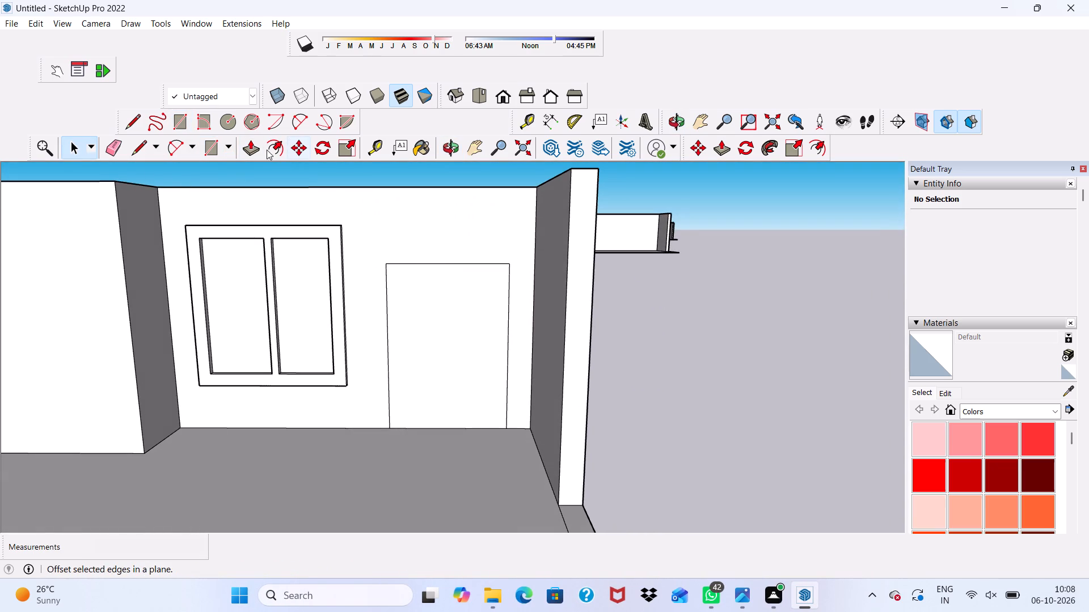
click(277, 146)
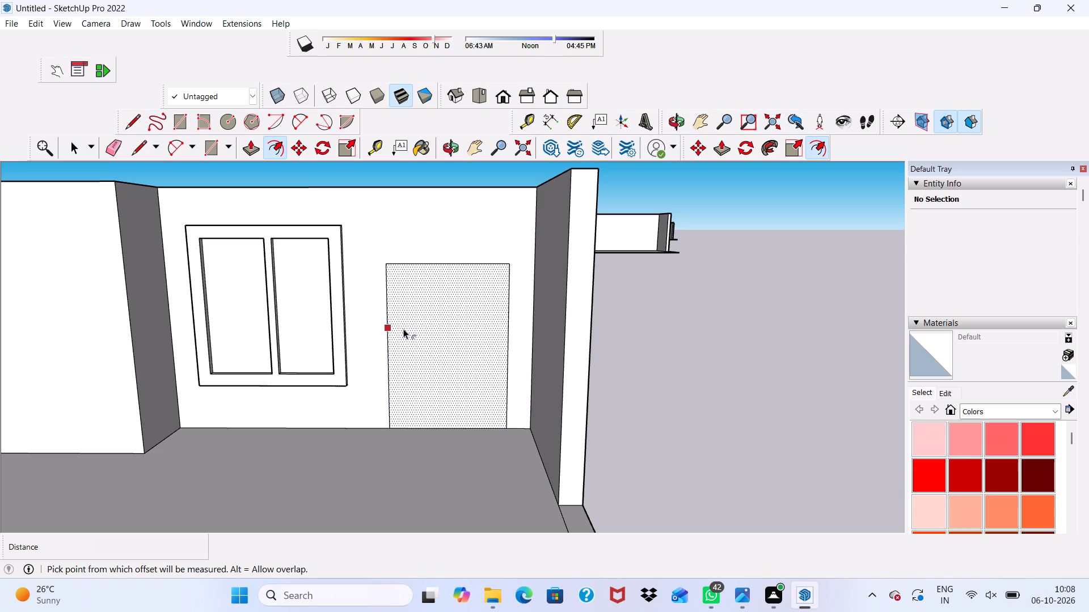
click(403, 329)
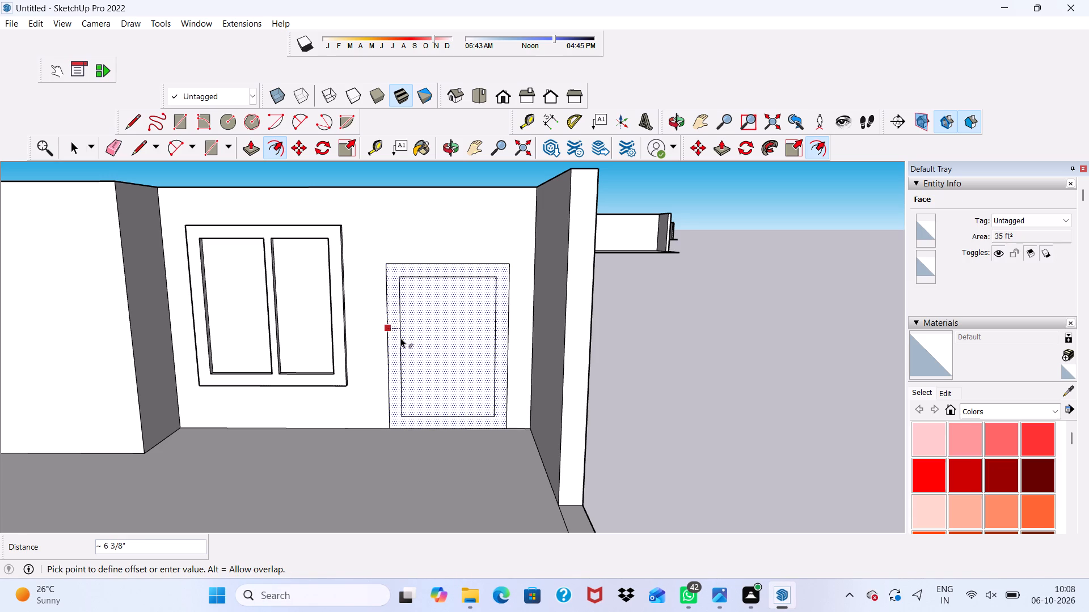
click(400, 338)
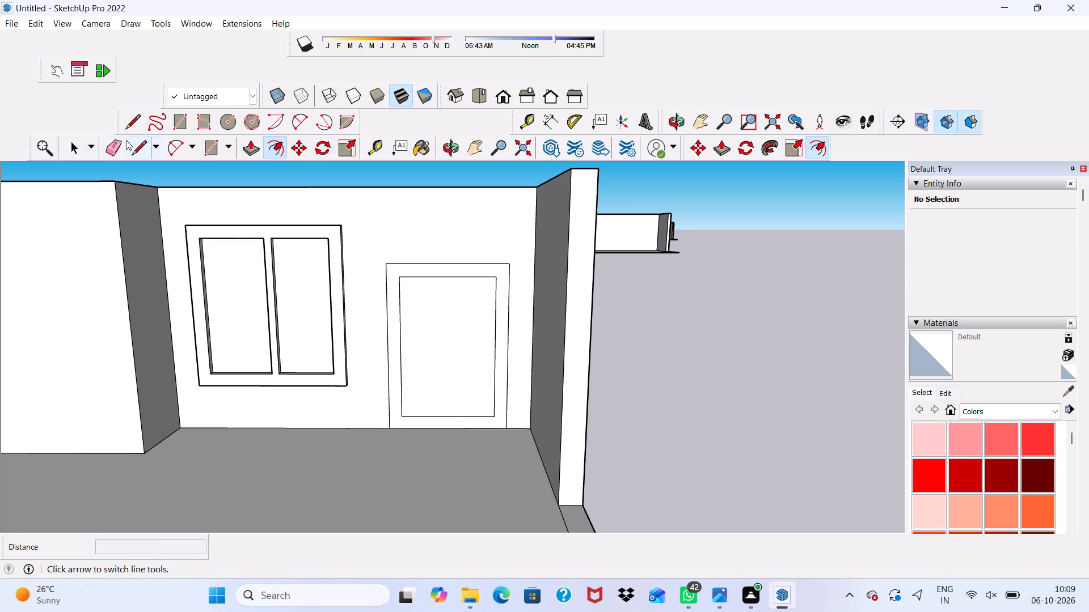
Erase the bottom edge of the inner door outline.
click(114, 147)
drag(437, 408, 441, 415)
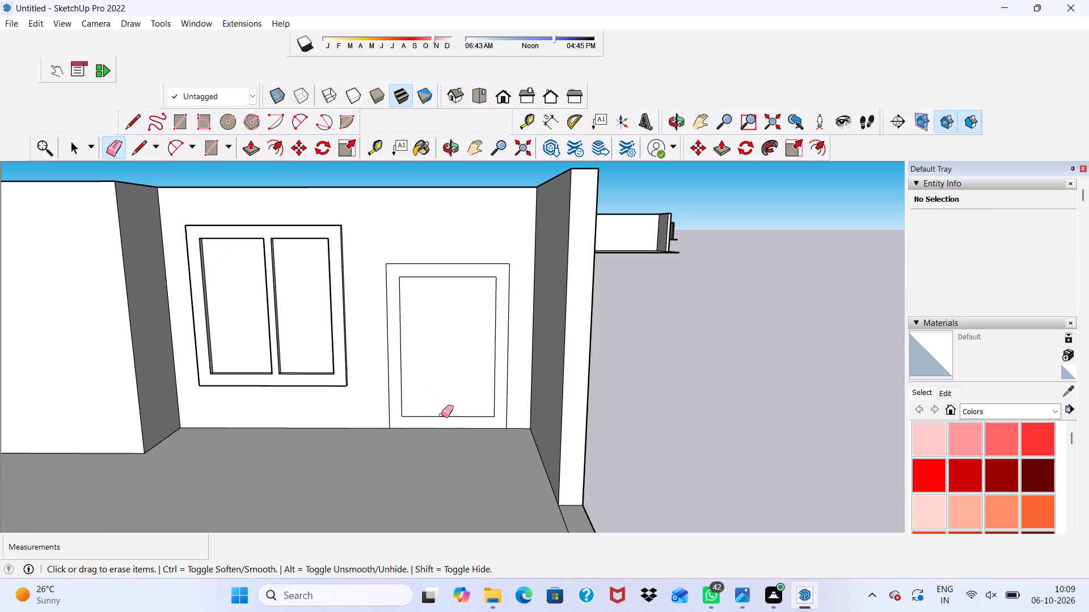
drag(441, 415, 443, 421)
scroll(152, 185, up, 1)
Extend both inner side edges of the door frame about 6 3/8" down to the floor edge with the Line tool.
click(136, 152)
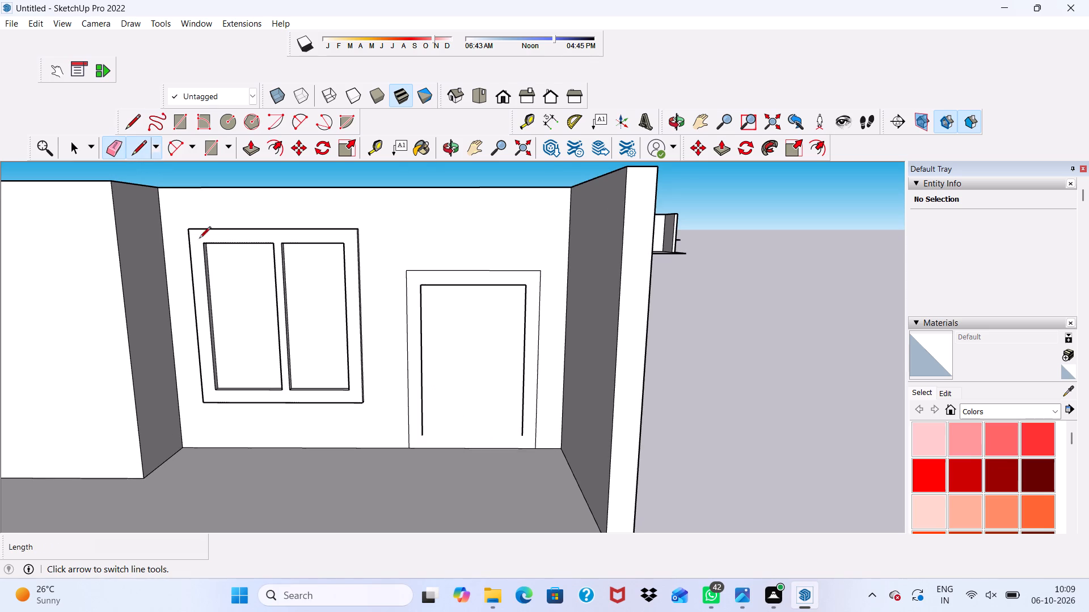
scroll(503, 537, up, 14)
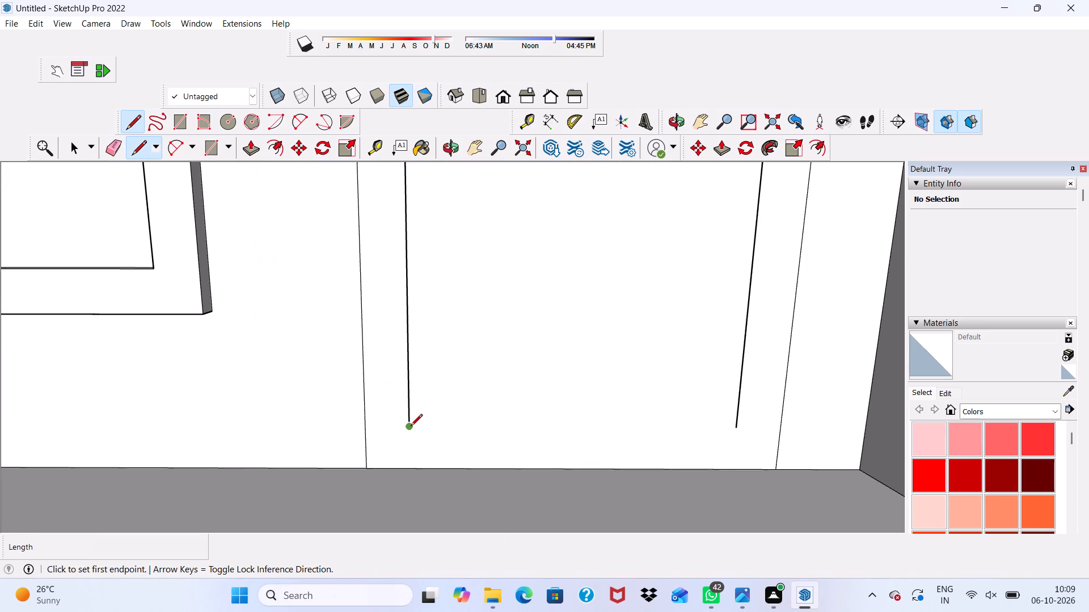
click(408, 427)
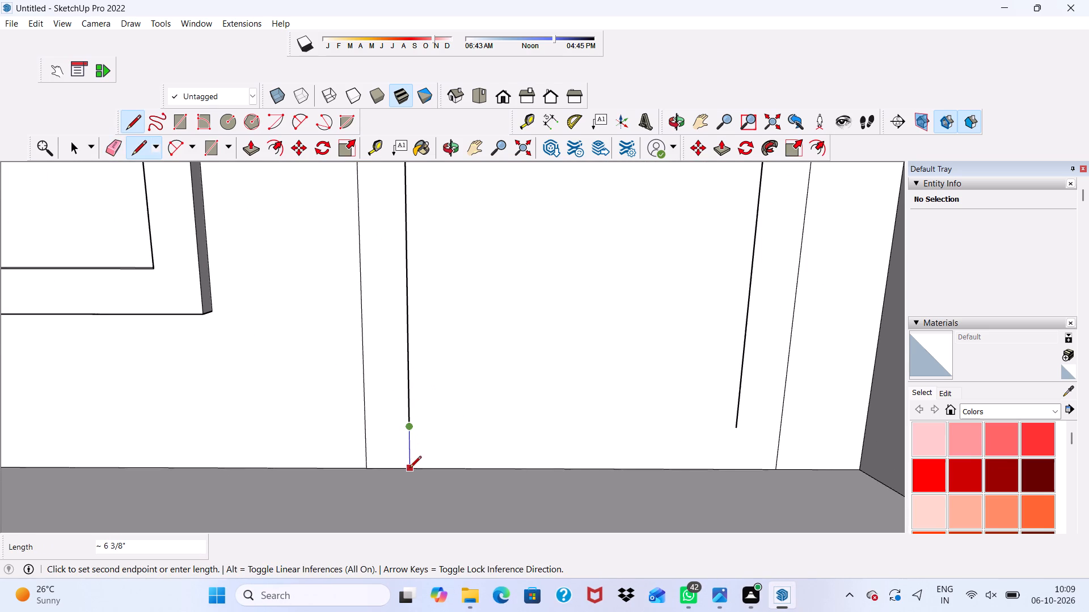
click(412, 470)
scroll(485, 454, up, 1)
scroll(520, 462, down, 3)
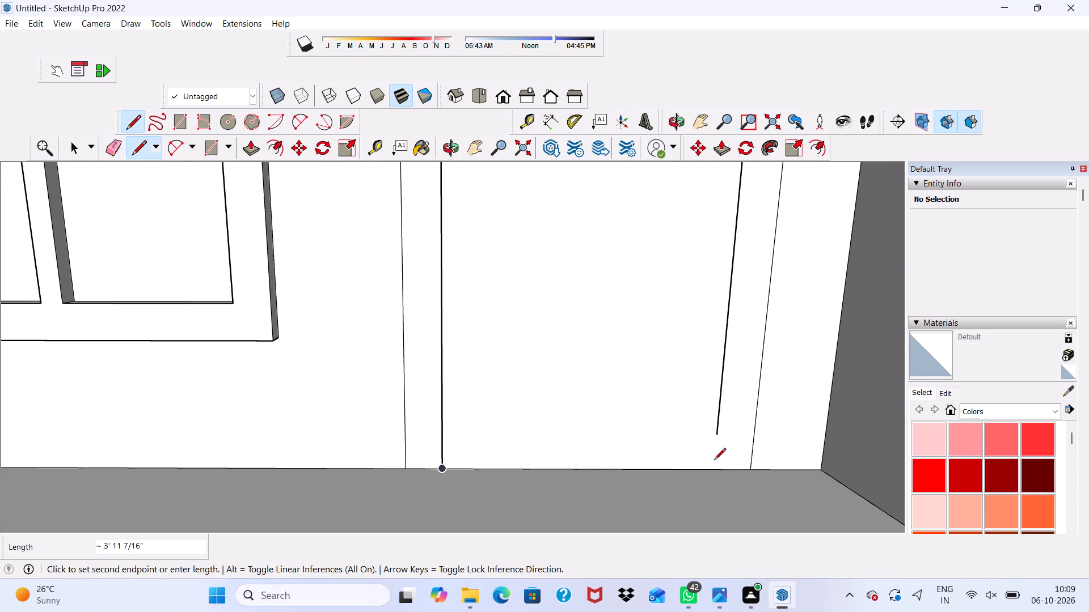
click(715, 470)
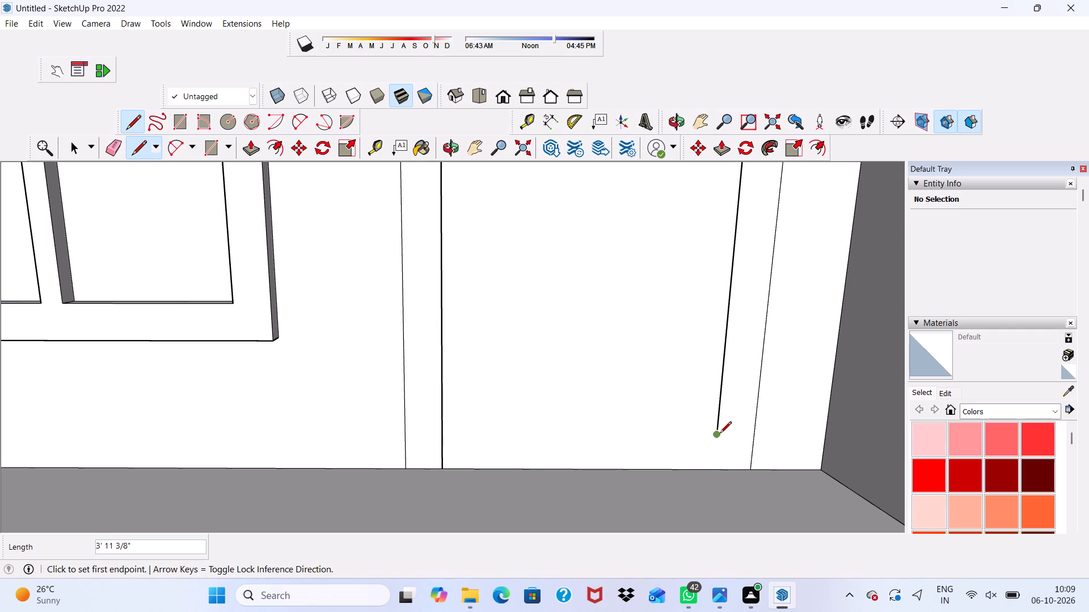
click(717, 437)
click(719, 473)
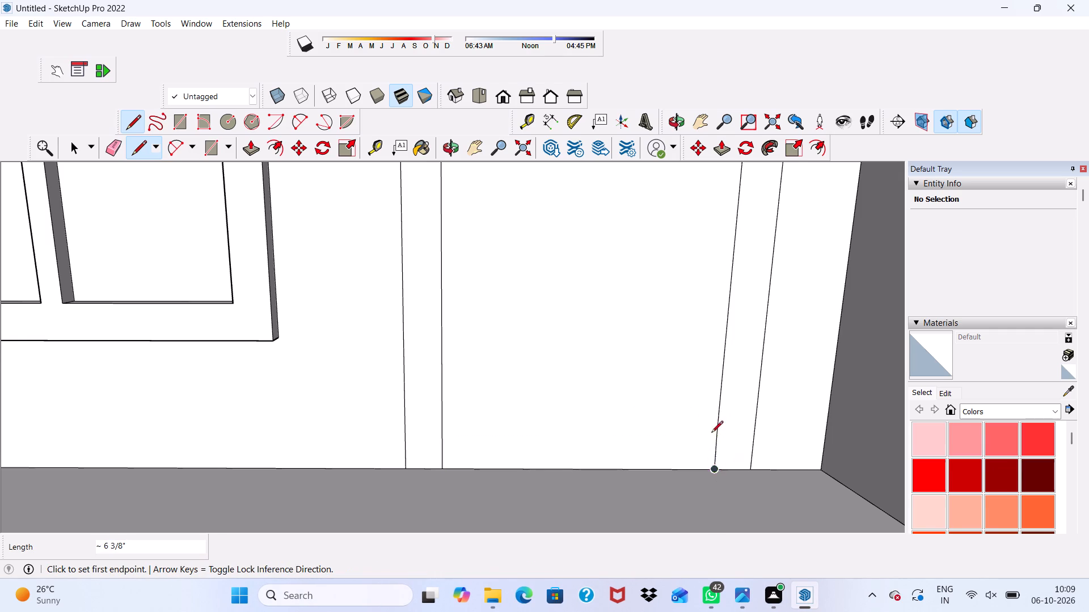
scroll(628, 418, down, 2)
scroll(626, 423, up, 1)
scroll(630, 426, down, 12)
drag(670, 416, 666, 422)
key(space)
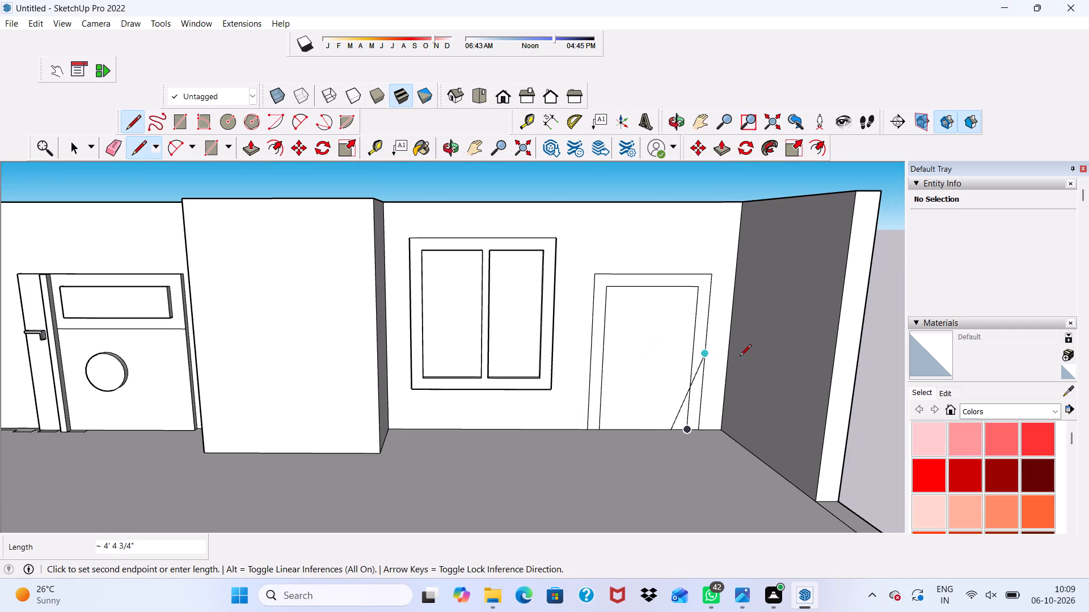
key(space)
Extrude the door frame face 3" out from the wall, matching the window frame's depth.
scroll(679, 285, up, 9)
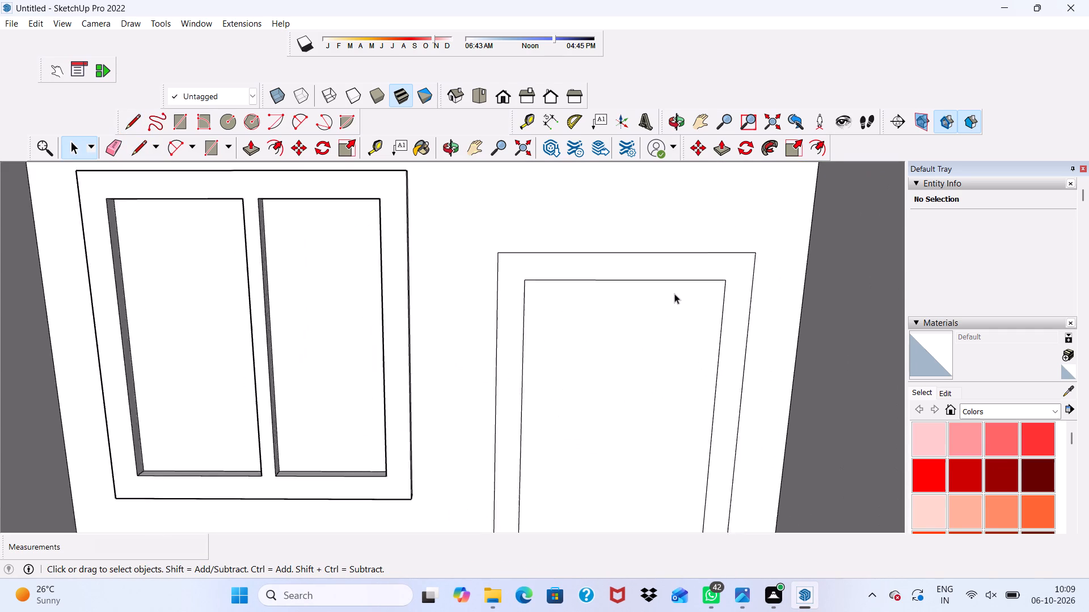
click(661, 260)
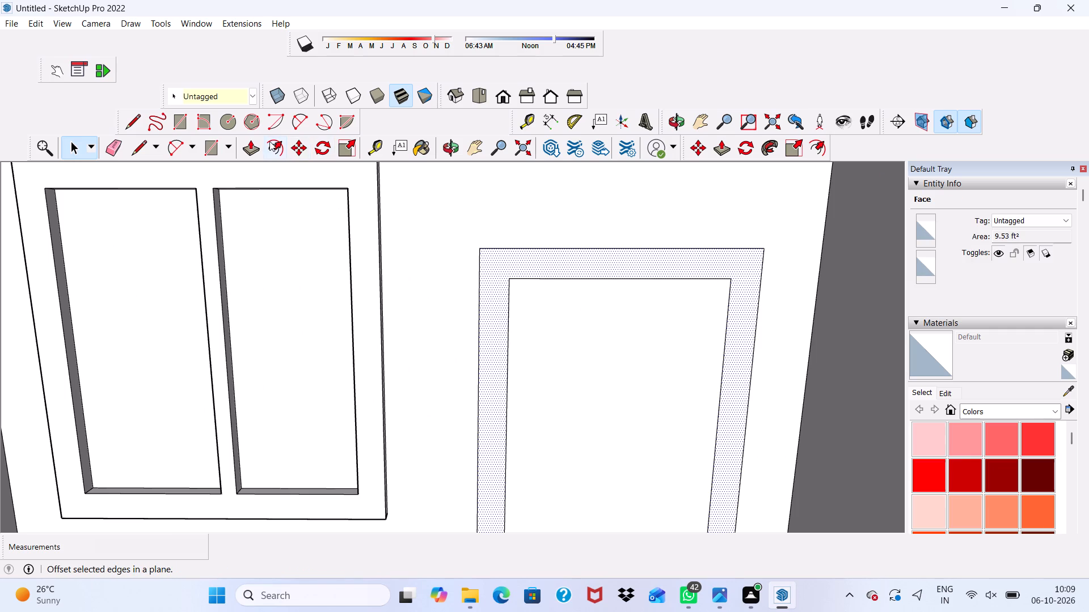
click(258, 141)
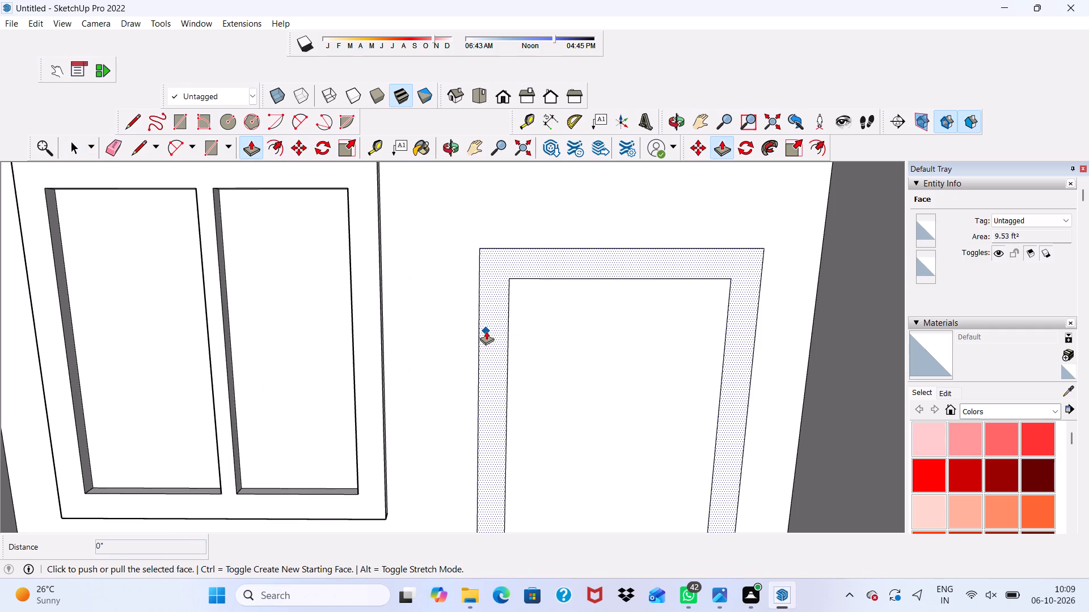
click(487, 331)
scroll(450, 298, down, 3)
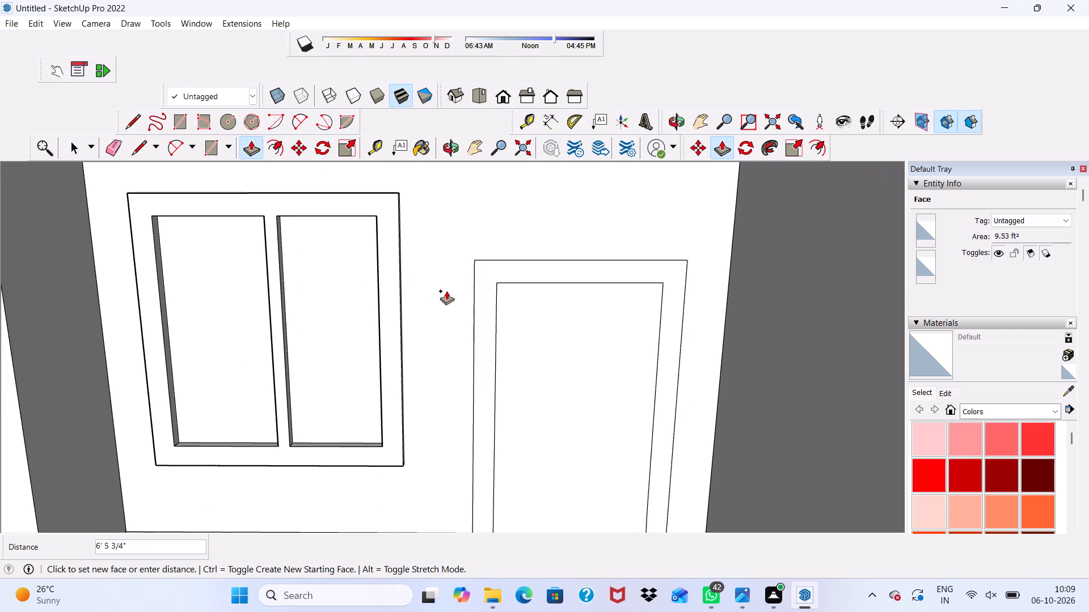
click(398, 279)
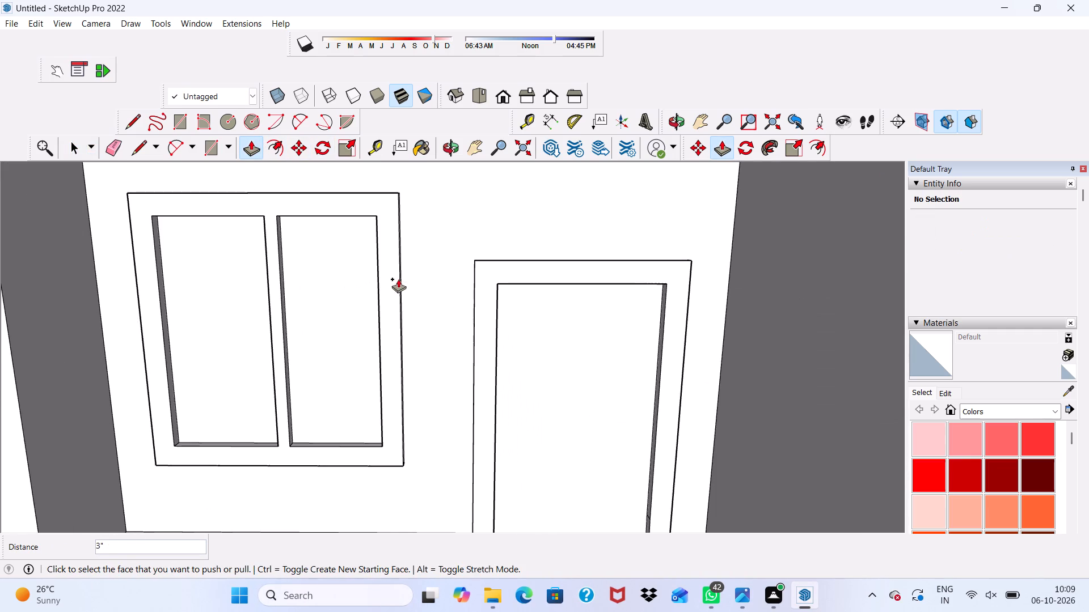
Examine the door frame and its inner panel from several angles, alongside the adjacent window and the storey below.
scroll(398, 279, down, 5)
middle_drag(470, 296, 480, 275)
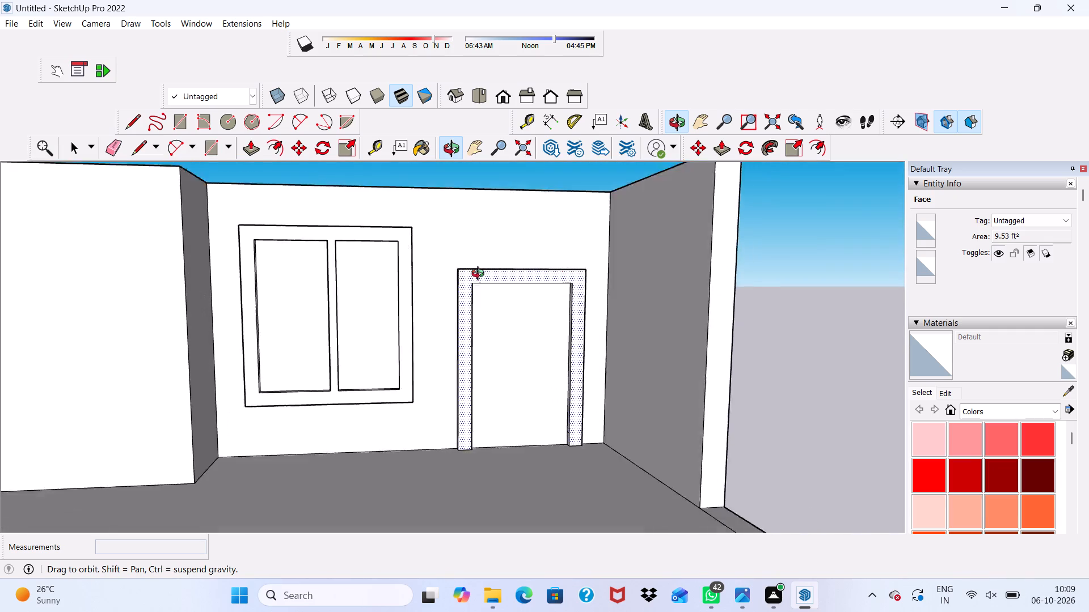
middle_drag(480, 275, 451, 303)
middle_click(451, 303)
key(space)
scroll(516, 314, up, 2)
click(526, 329)
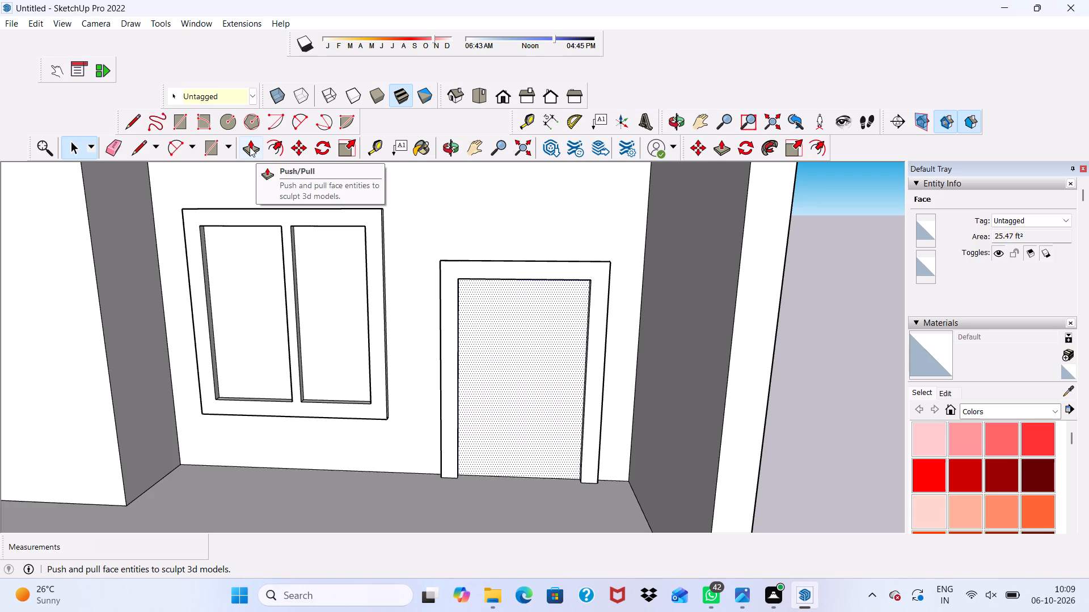
key(space)
scroll(255, 158, down, 7)
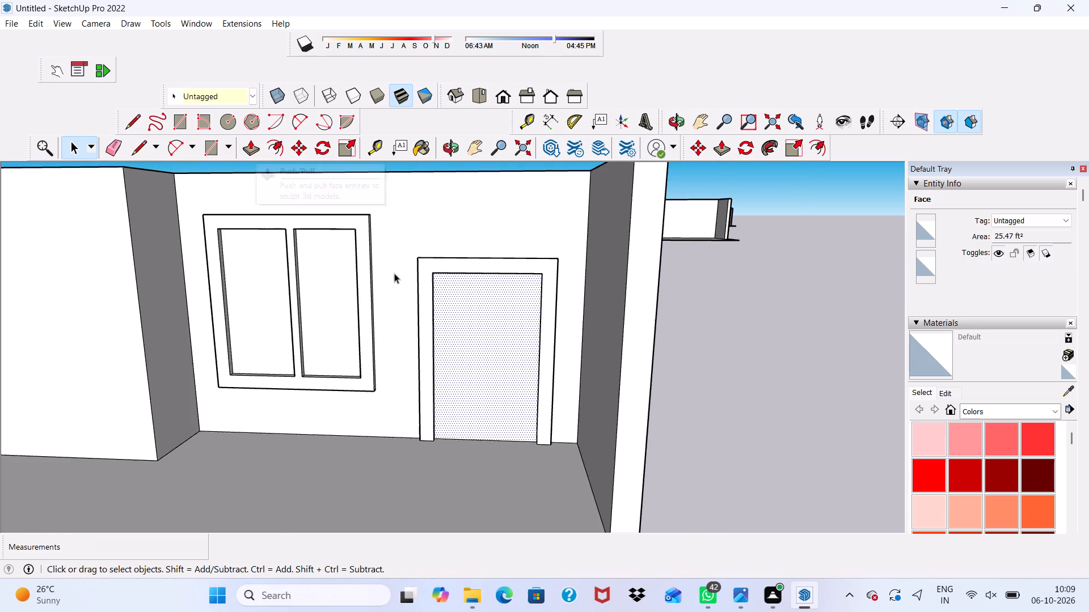
scroll(397, 275, down, 4)
click(623, 283)
scroll(445, 311, up, 4)
middle_drag(478, 322, 513, 274)
scroll(524, 292, up, 4)
scroll(524, 297, down, 1)
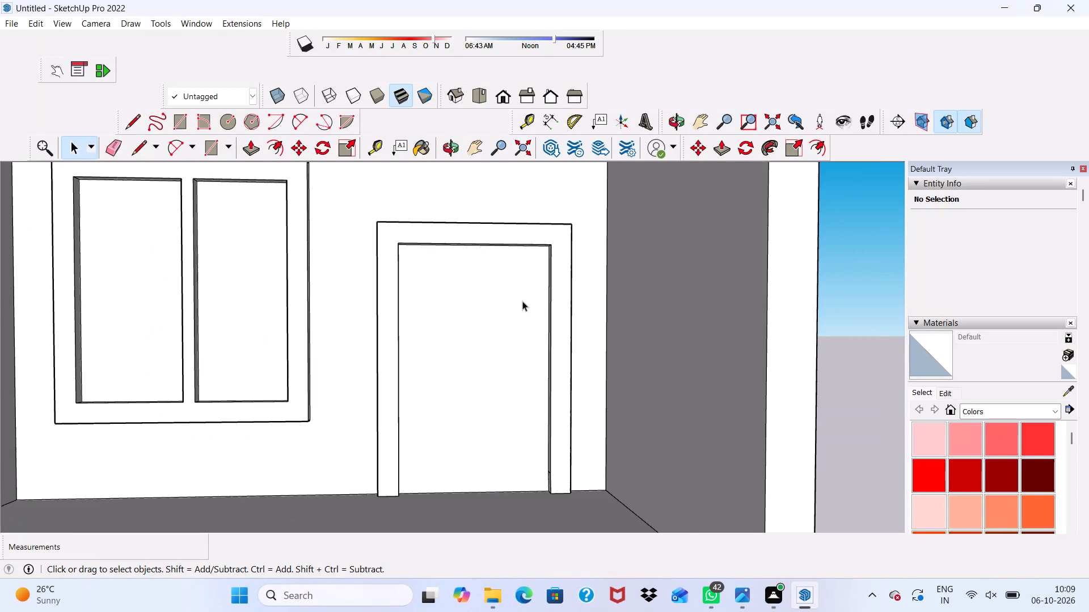
scroll(525, 312, down, 2)
scroll(564, 336, down, 1)
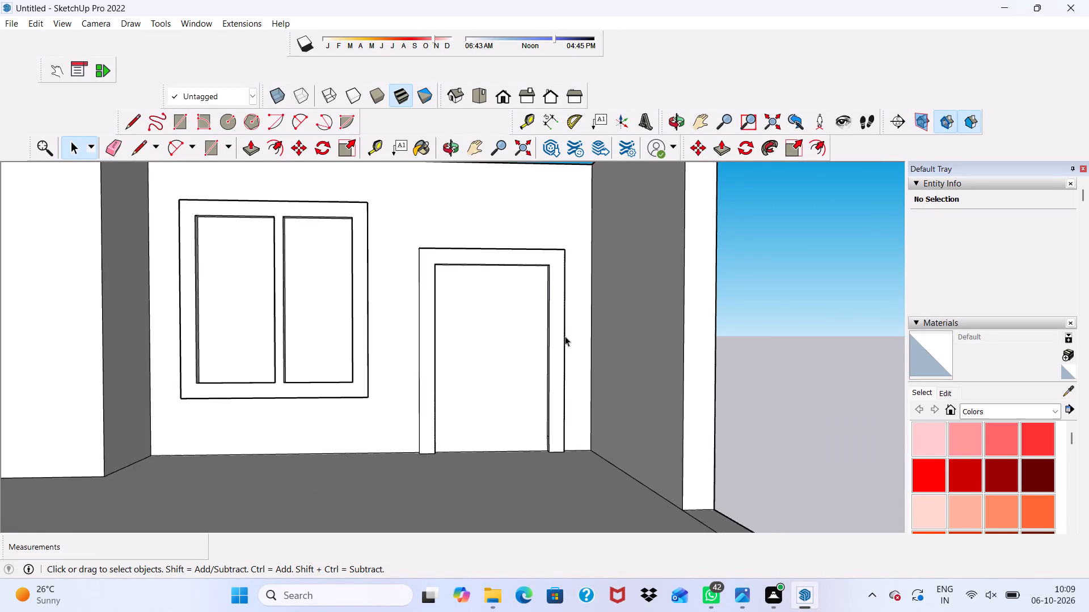
scroll(565, 336, down, 1)
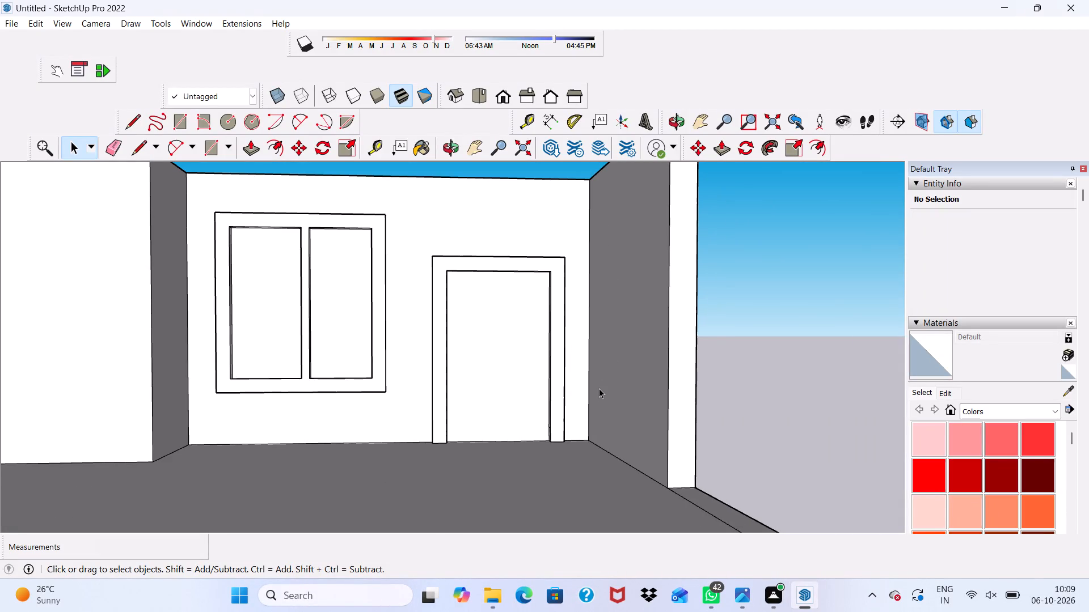
scroll(607, 407, up, 3)
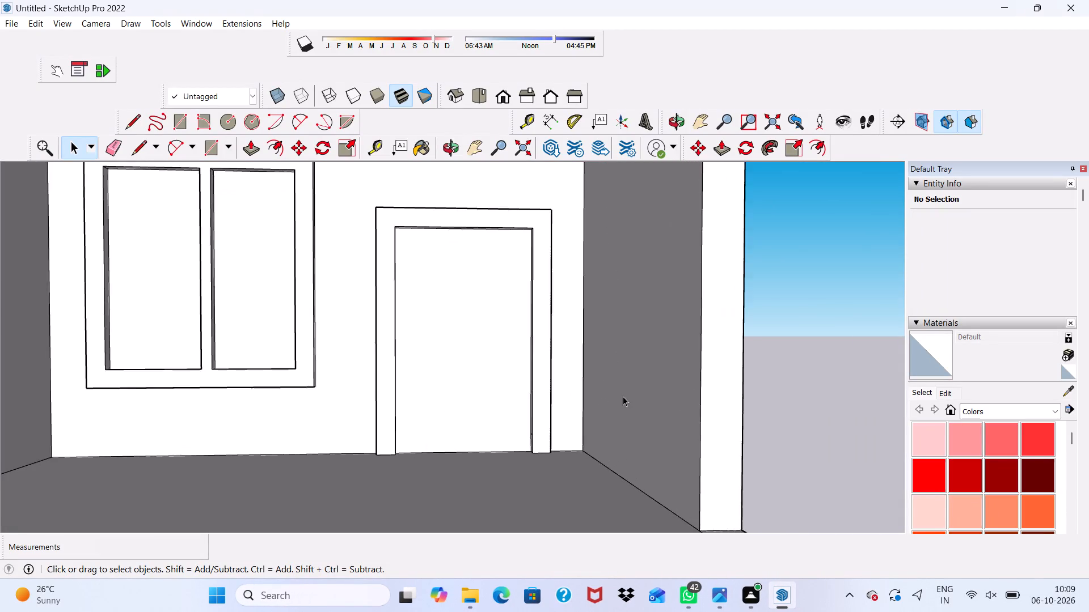
scroll(639, 400, up, 3)
middle_drag(489, 354, 456, 327)
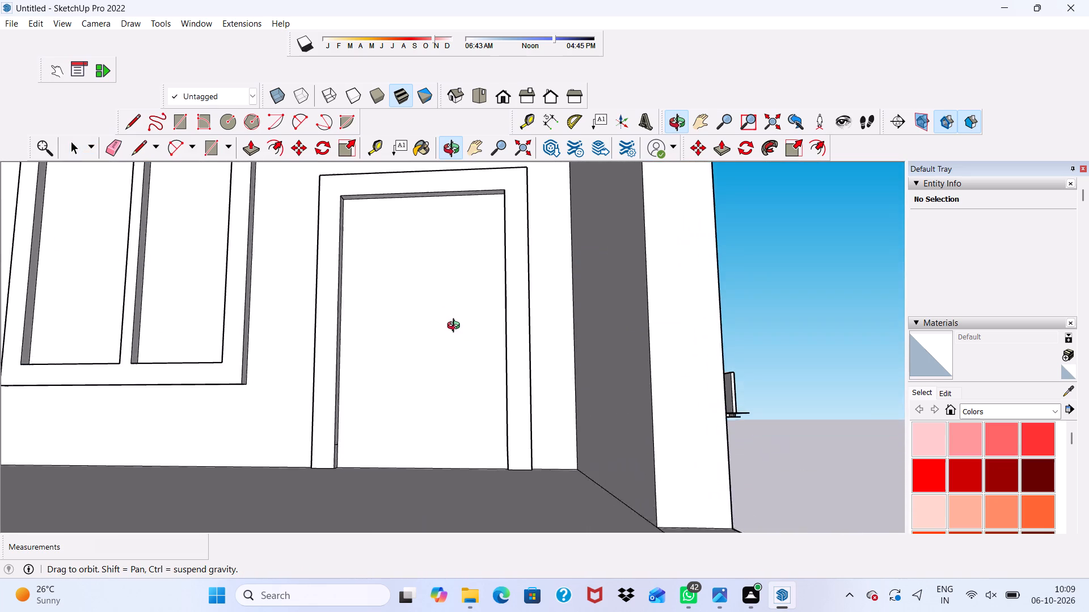
middle_drag(456, 327, 459, 329)
scroll(440, 294, up, 8)
scroll(409, 279, down, 8)
scroll(361, 339, up, 1)
scroll(356, 343, down, 2)
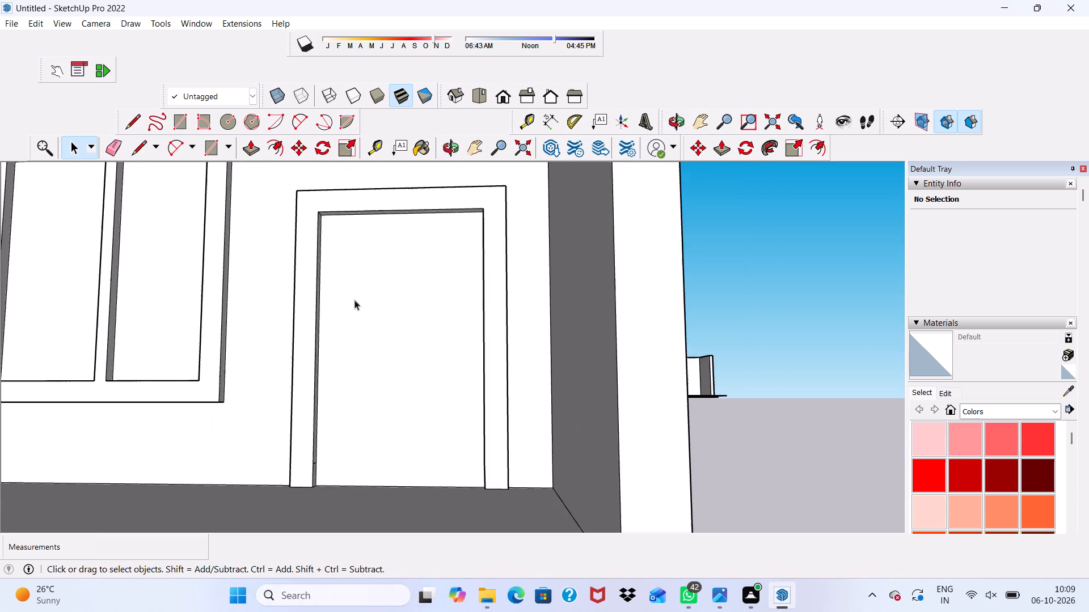
scroll(354, 300, down, 3)
scroll(408, 303, up, 4)
scroll(393, 291, down, 3)
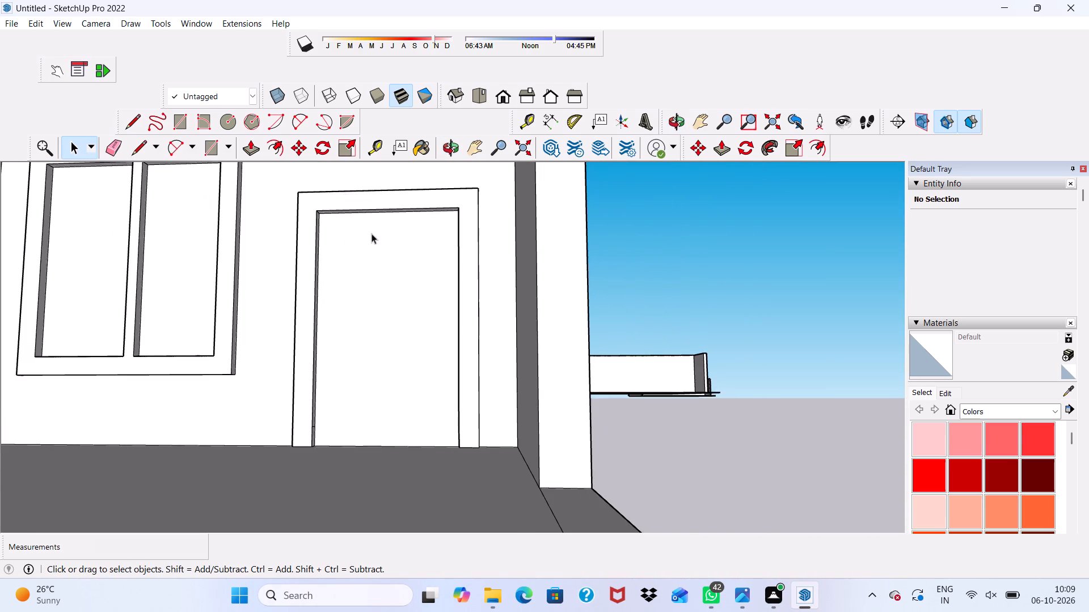
scroll(370, 233, up, 3)
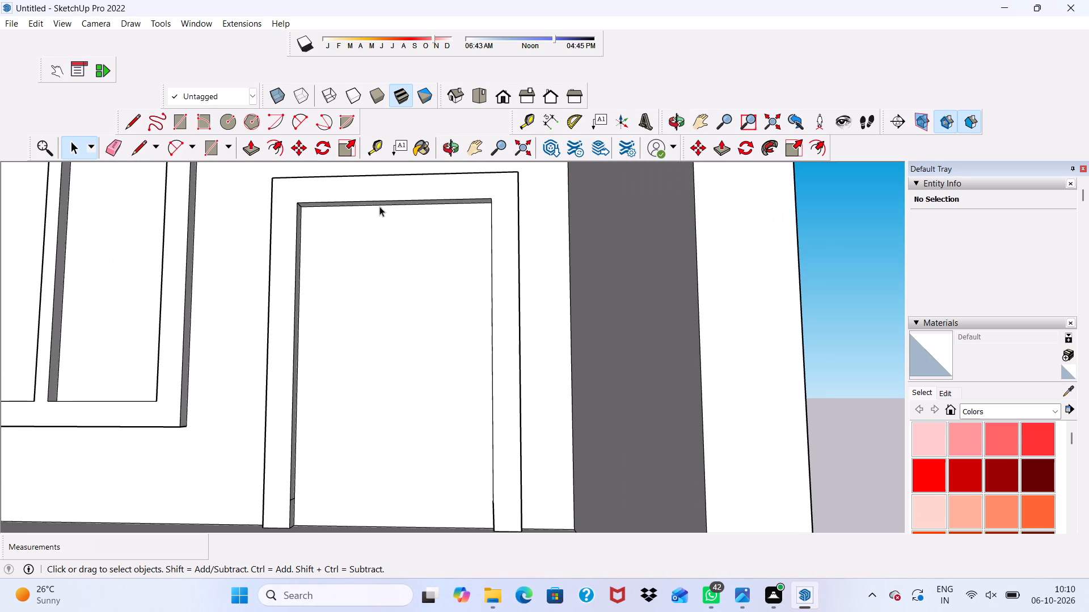
scroll(404, 240, down, 3)
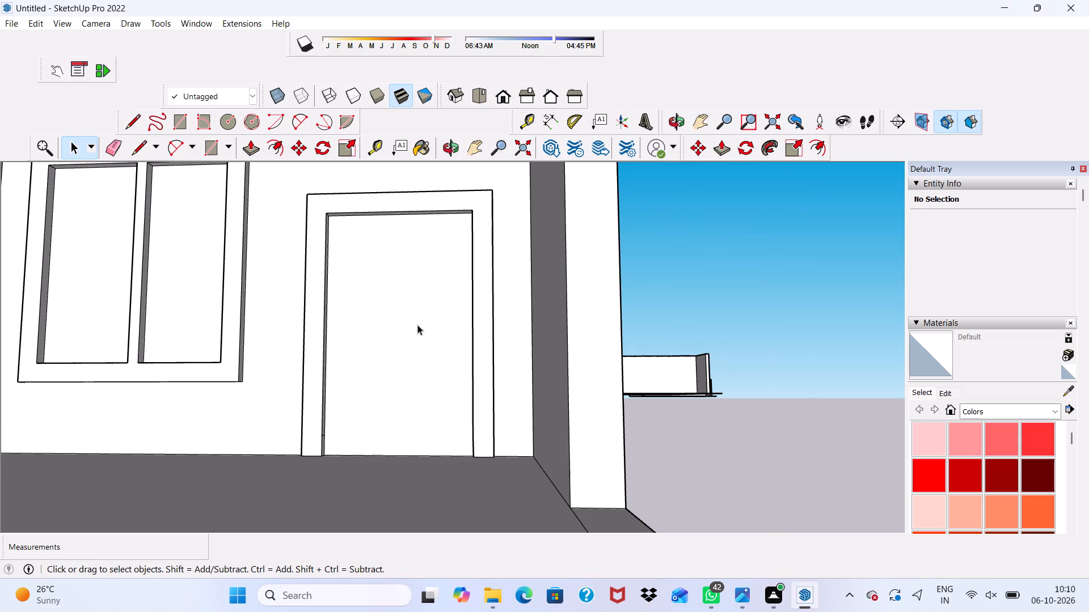
scroll(425, 336, up, 3)
scroll(422, 326, down, 7)
scroll(426, 286, up, 1)
scroll(426, 286, down, 3)
scroll(448, 290, up, 1)
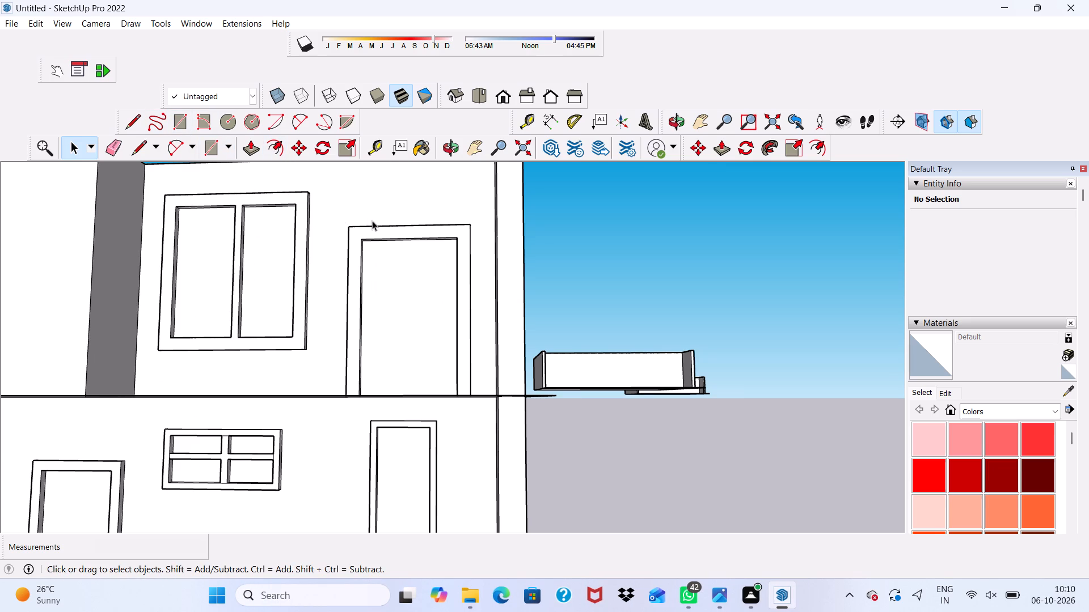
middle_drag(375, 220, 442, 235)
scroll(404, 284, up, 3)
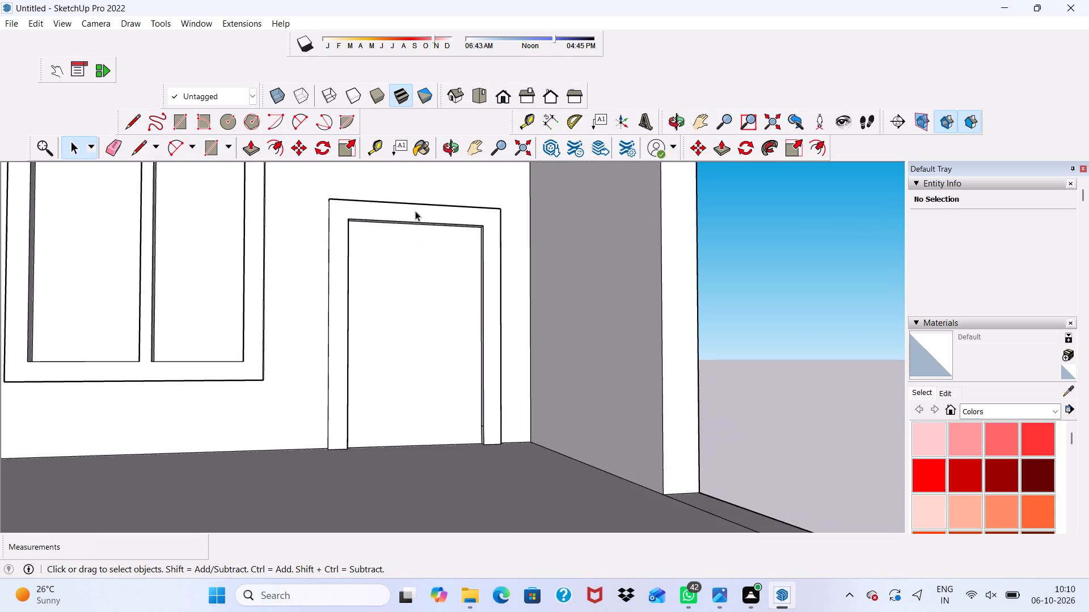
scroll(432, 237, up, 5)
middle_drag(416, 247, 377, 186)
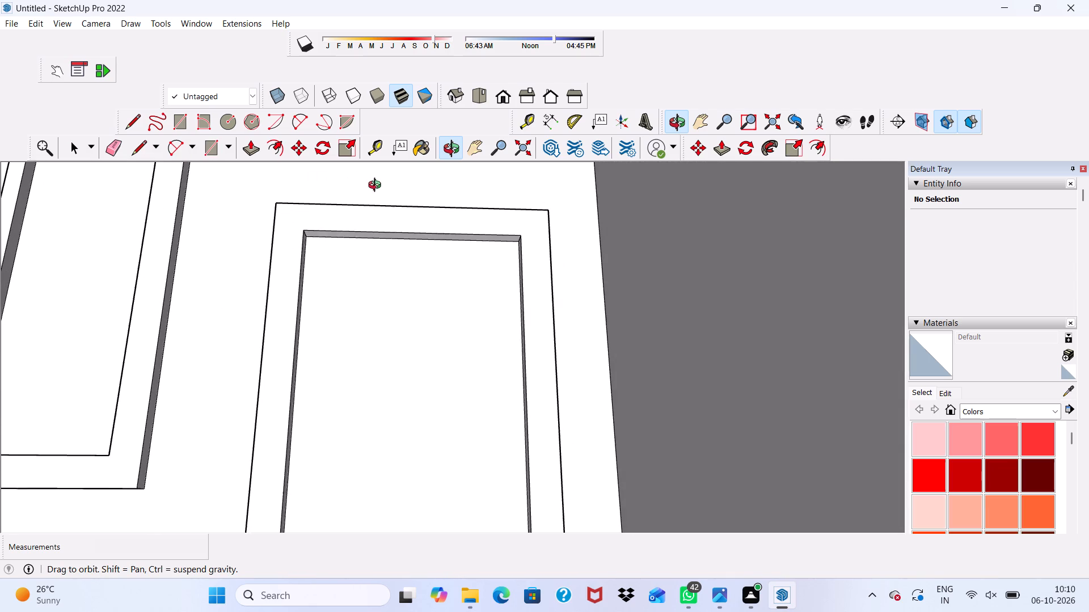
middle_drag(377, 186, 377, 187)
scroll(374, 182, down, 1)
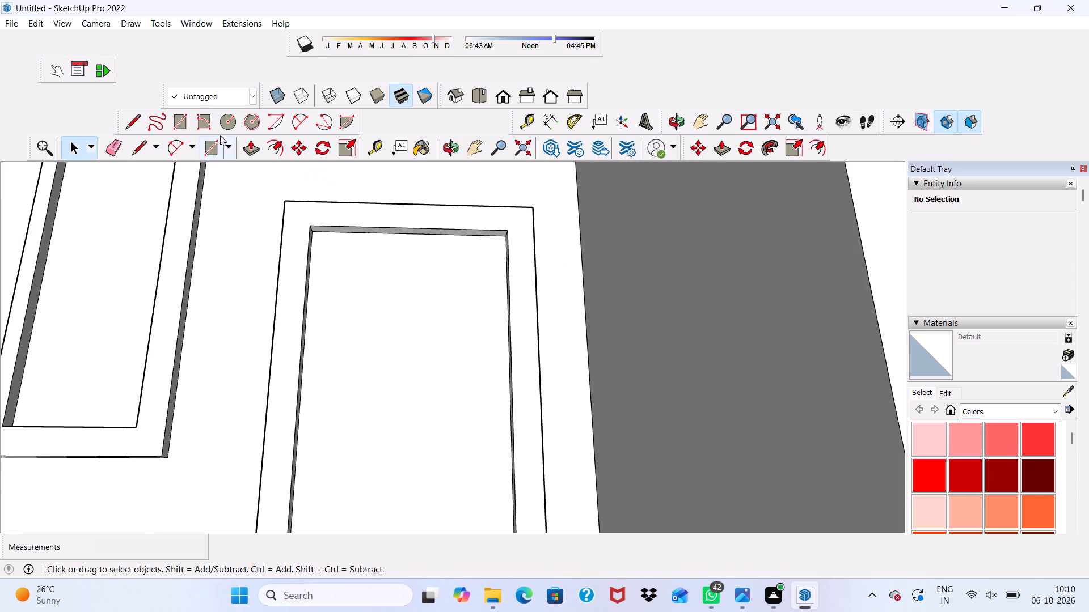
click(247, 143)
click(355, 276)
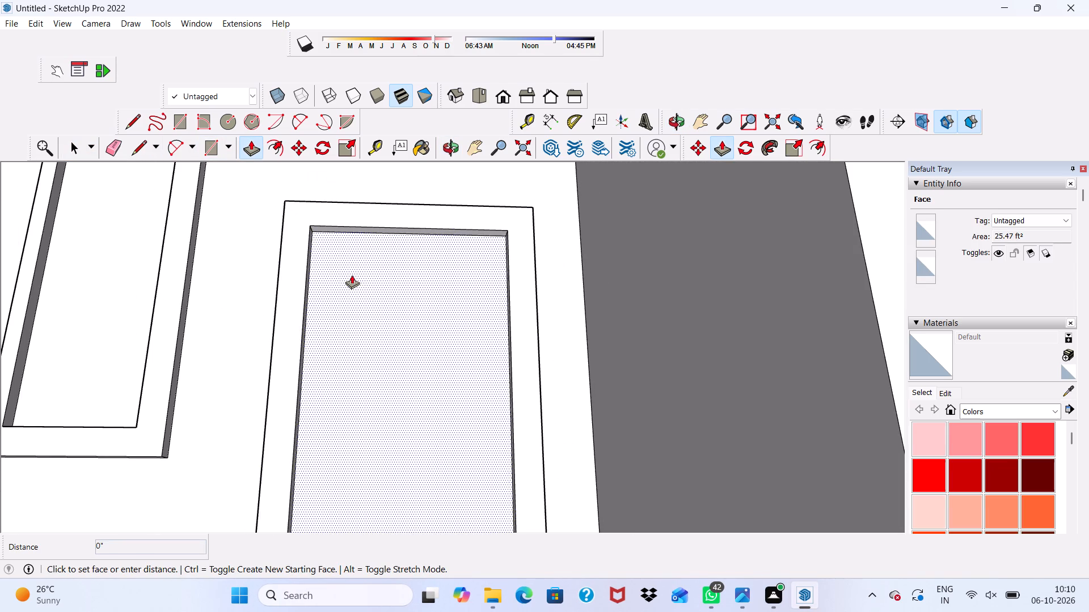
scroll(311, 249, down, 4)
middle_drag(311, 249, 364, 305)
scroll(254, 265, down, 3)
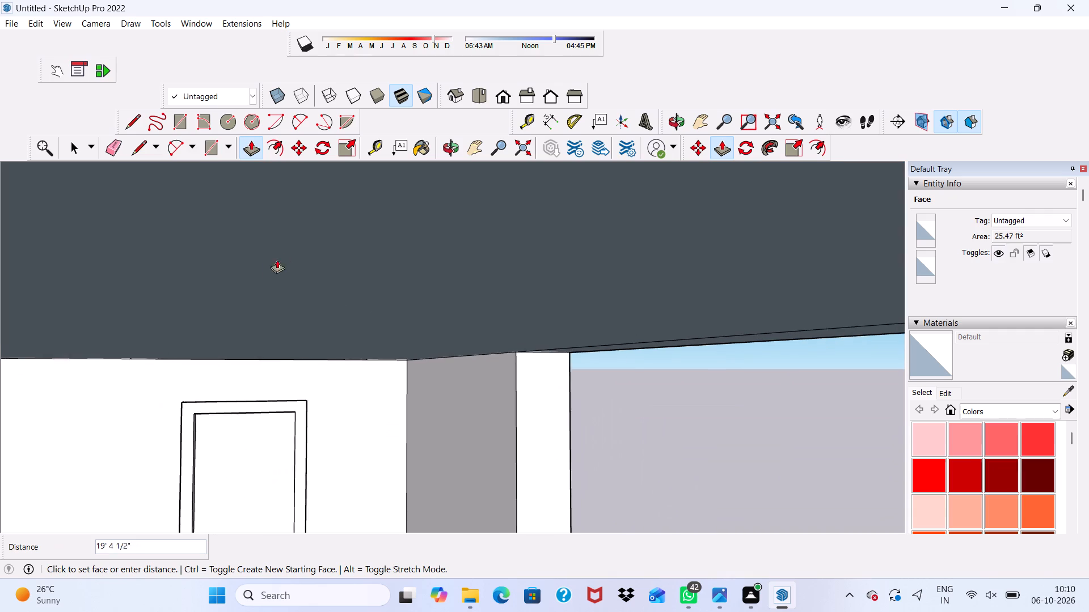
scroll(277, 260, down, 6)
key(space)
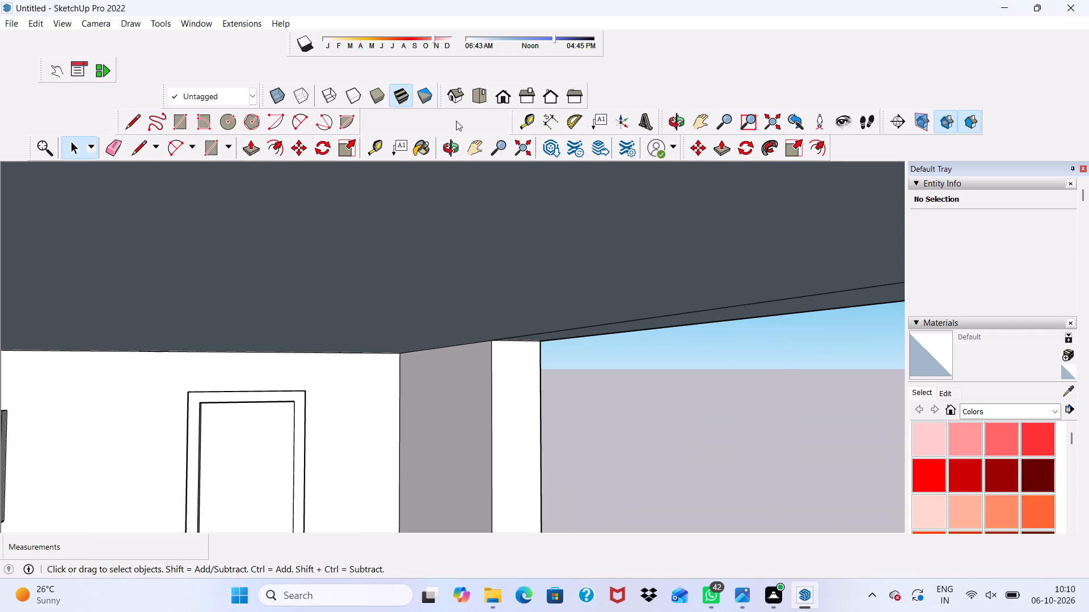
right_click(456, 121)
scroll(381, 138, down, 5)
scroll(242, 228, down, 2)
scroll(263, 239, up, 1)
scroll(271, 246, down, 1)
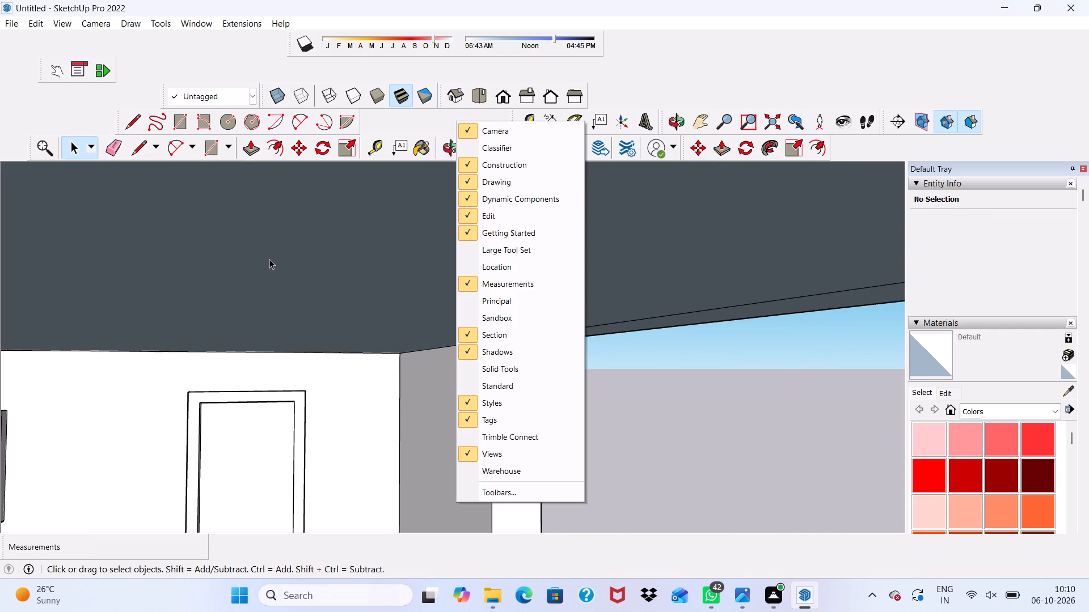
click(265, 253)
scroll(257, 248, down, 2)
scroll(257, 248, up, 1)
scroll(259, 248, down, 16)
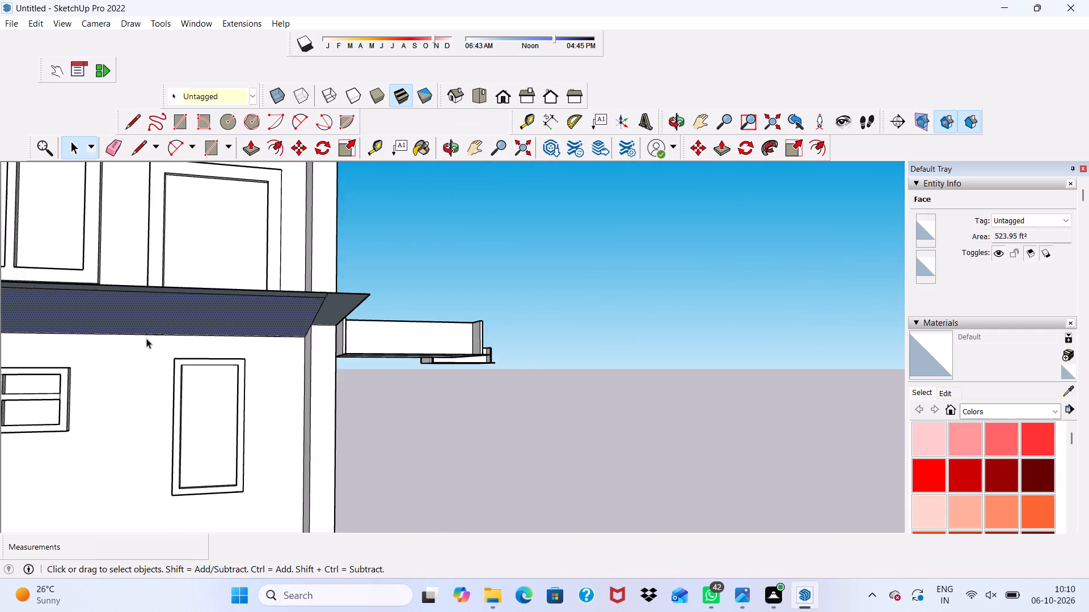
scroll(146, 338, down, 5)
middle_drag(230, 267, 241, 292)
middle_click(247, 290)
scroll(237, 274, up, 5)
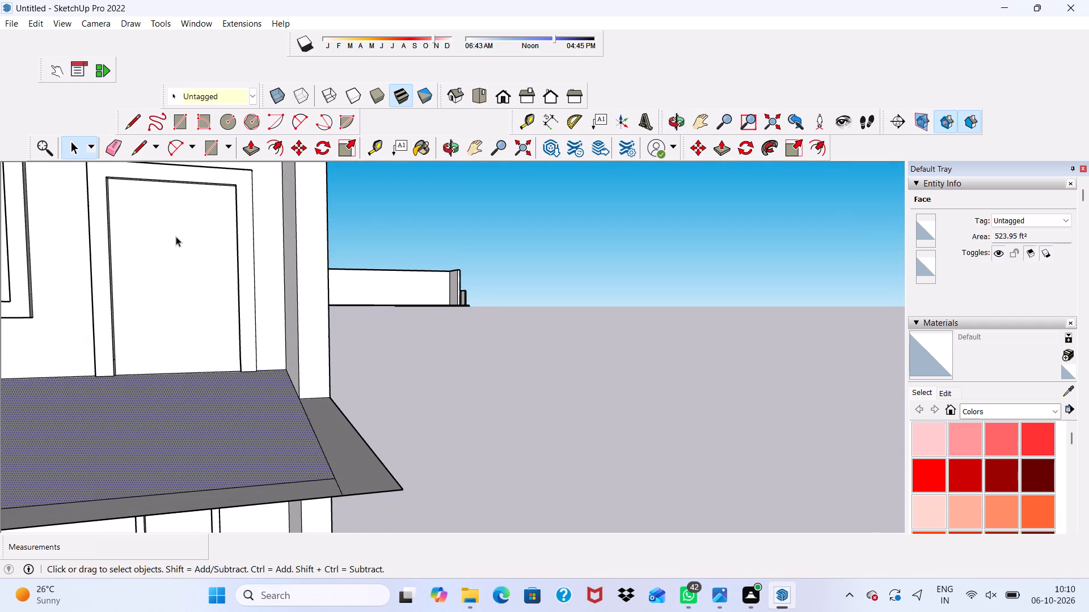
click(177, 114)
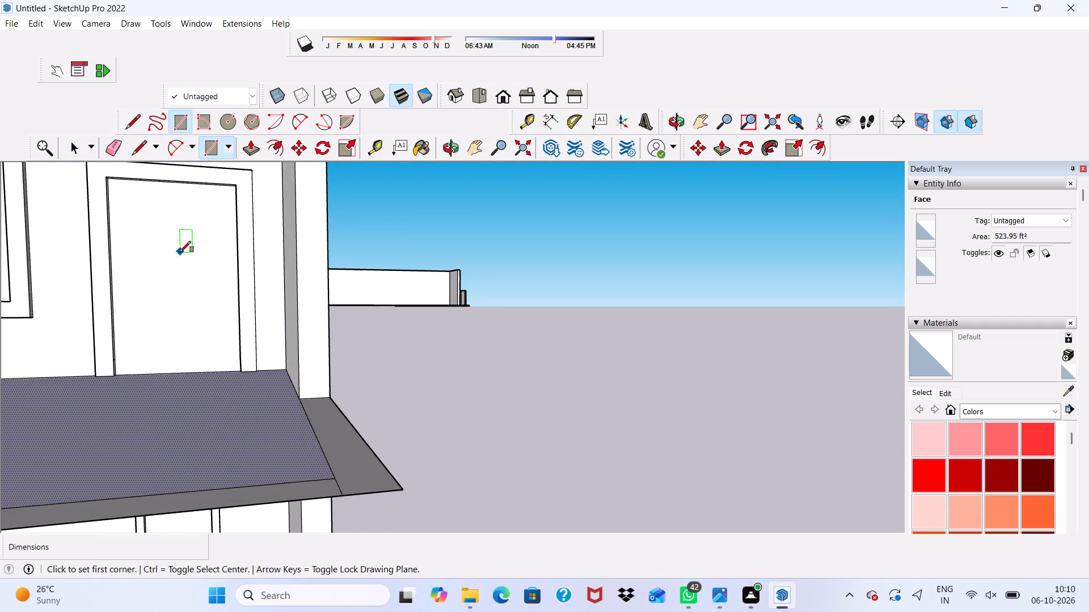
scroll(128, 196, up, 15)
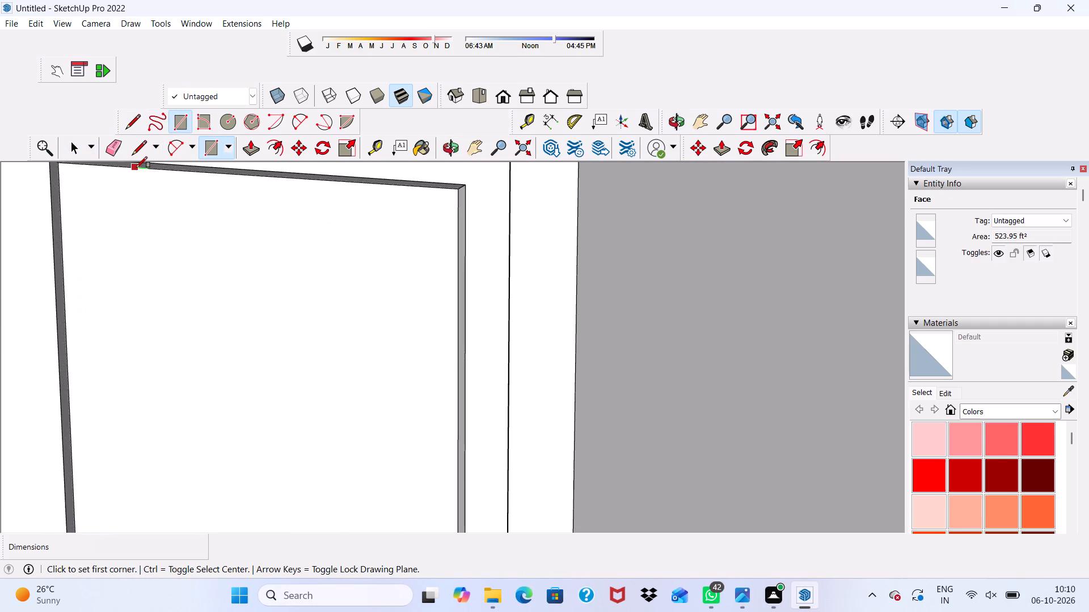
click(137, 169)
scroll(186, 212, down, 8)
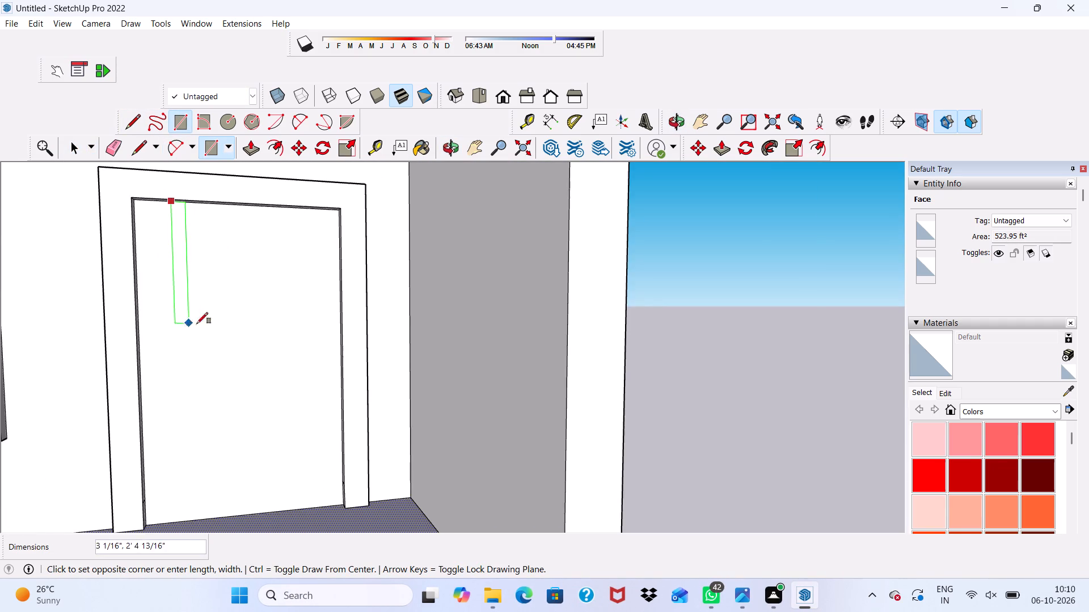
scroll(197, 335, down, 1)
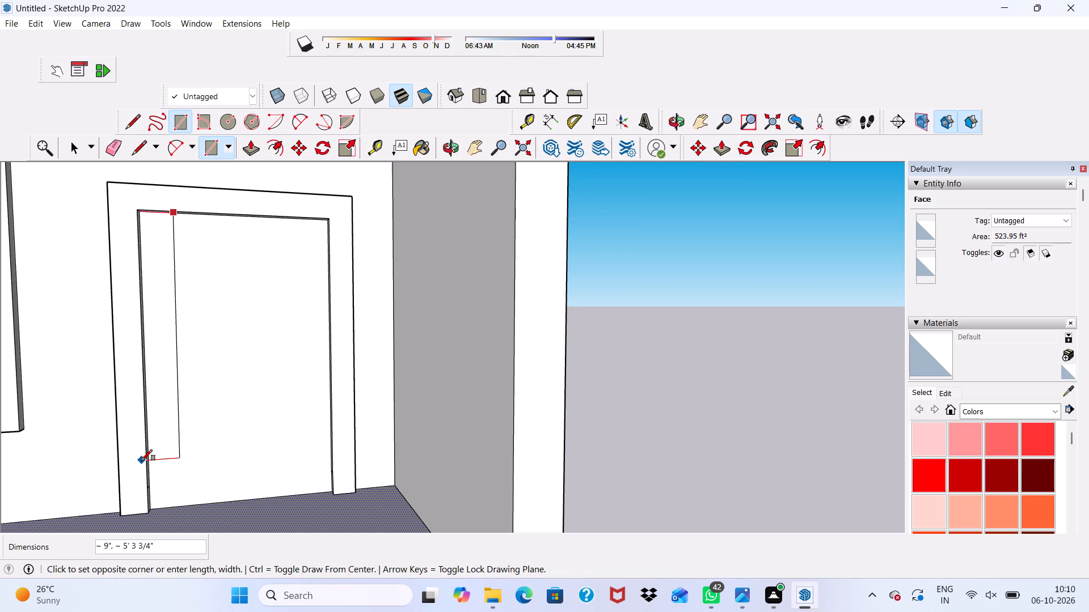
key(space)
Extrude the upper-storey door frame face a further 3" outward with Push/Pull.
scroll(95, 414, up, 3)
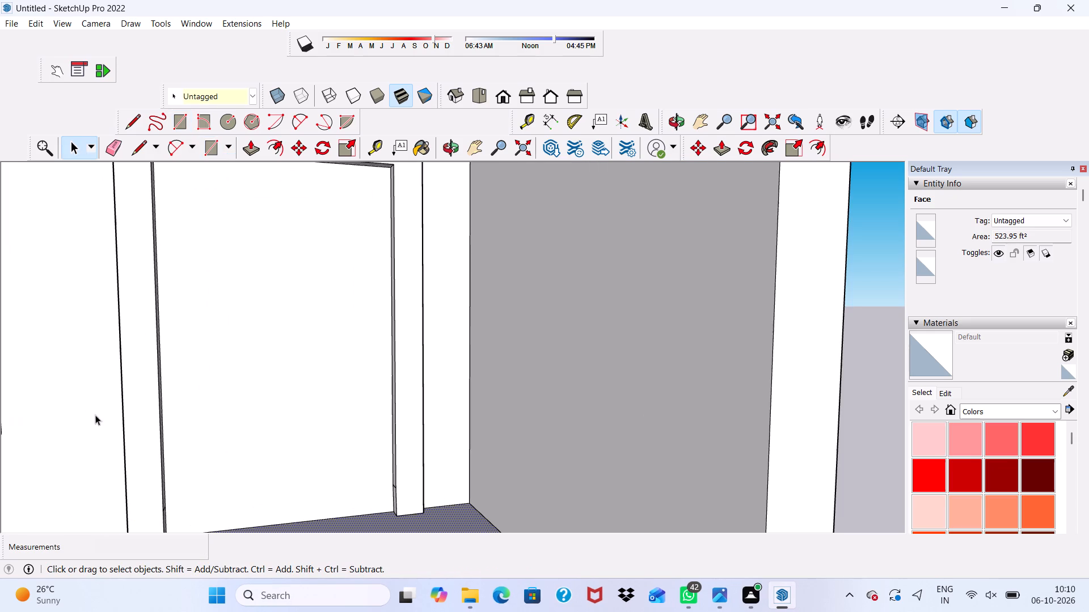
click(147, 393)
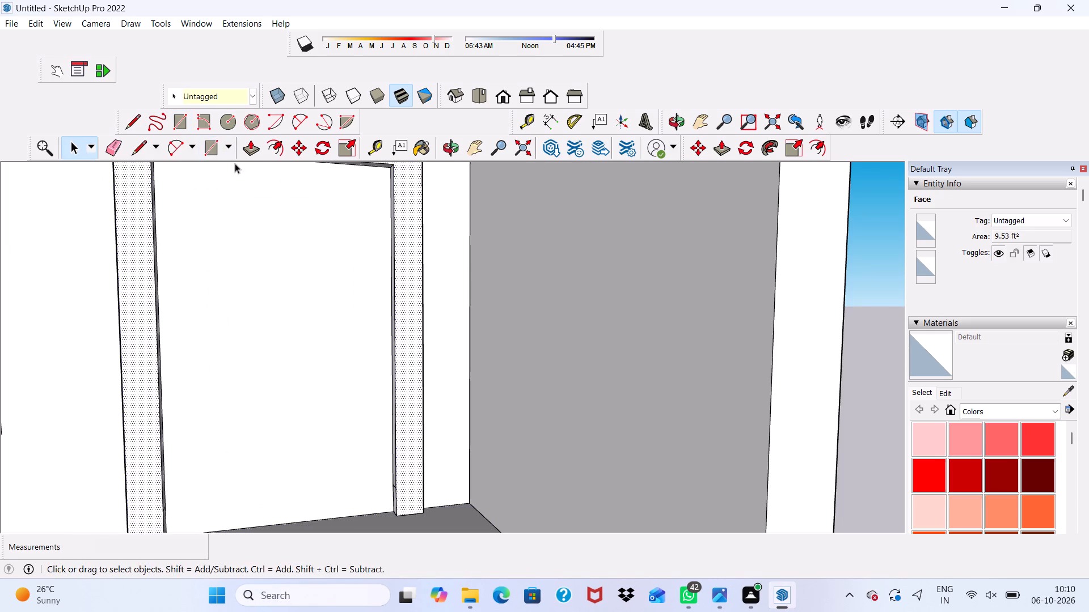
click(248, 147)
click(143, 275)
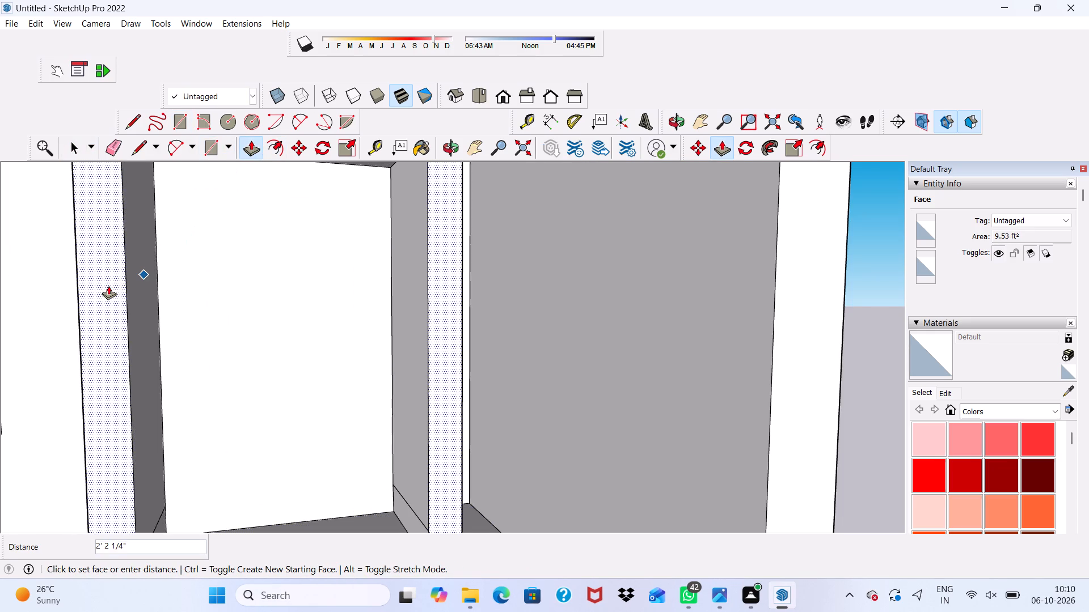
key(3)
key(shift+quotedbl)
key(Return)
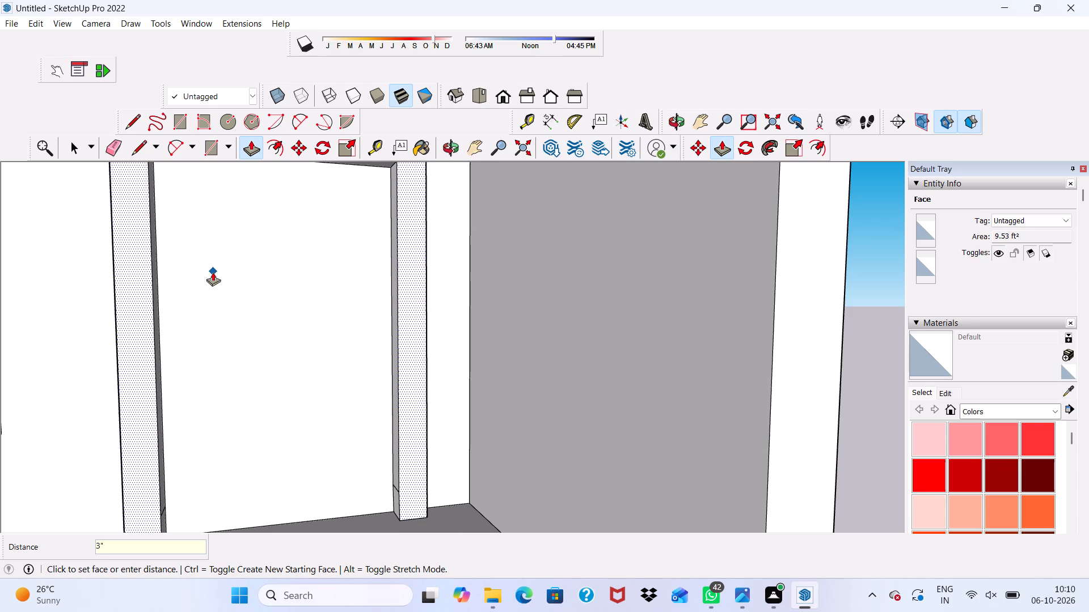
key(space)
Extrude the door's inner panel face 3" outward with Push/Pull.
click(309, 249)
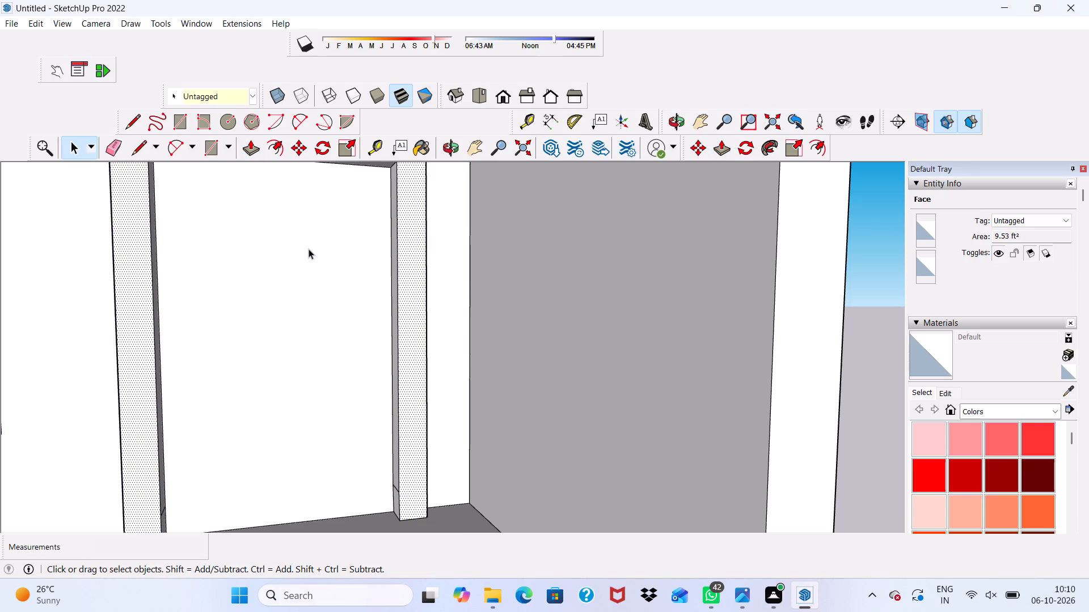
click(252, 150)
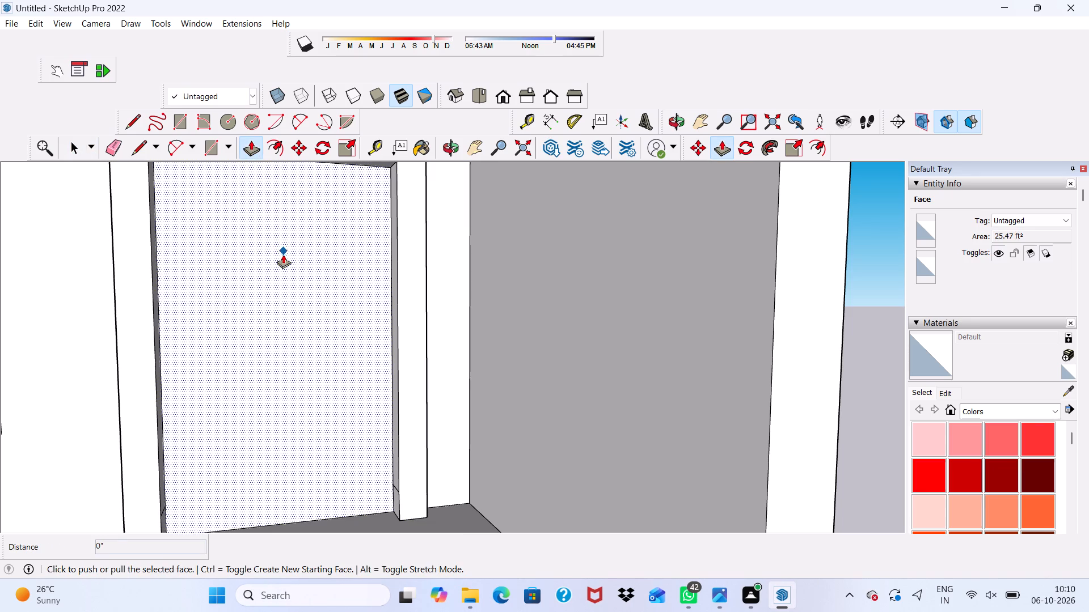
click(283, 254)
text(3")
key(Return)
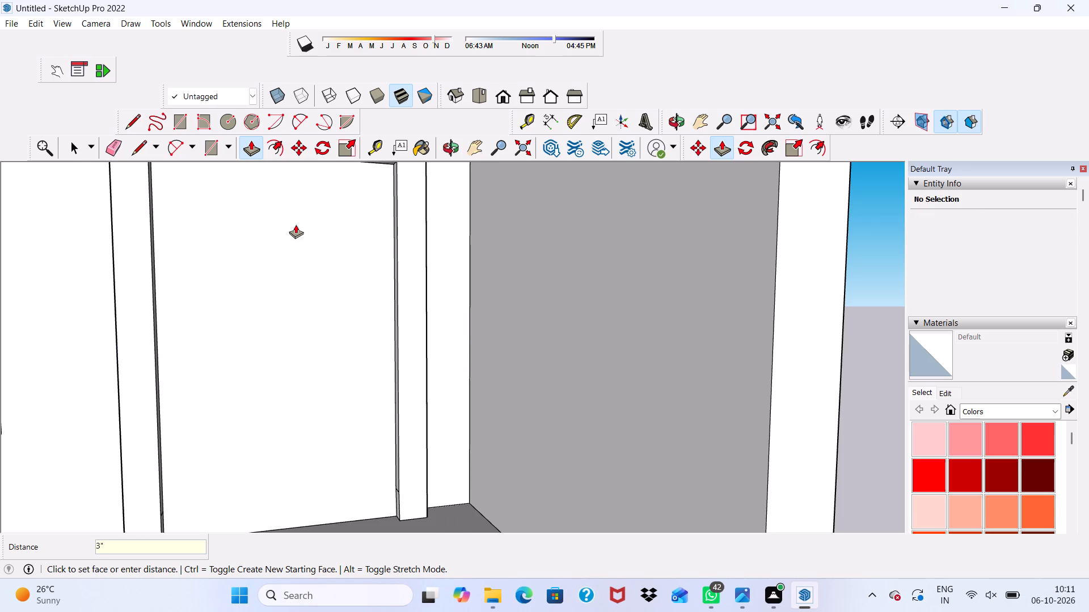
Draw a vertical strip rectangle about 2 5/16" by 6' 5 5/8" on the door panel, from the frame's inner top edge to the floor.
click(179, 121)
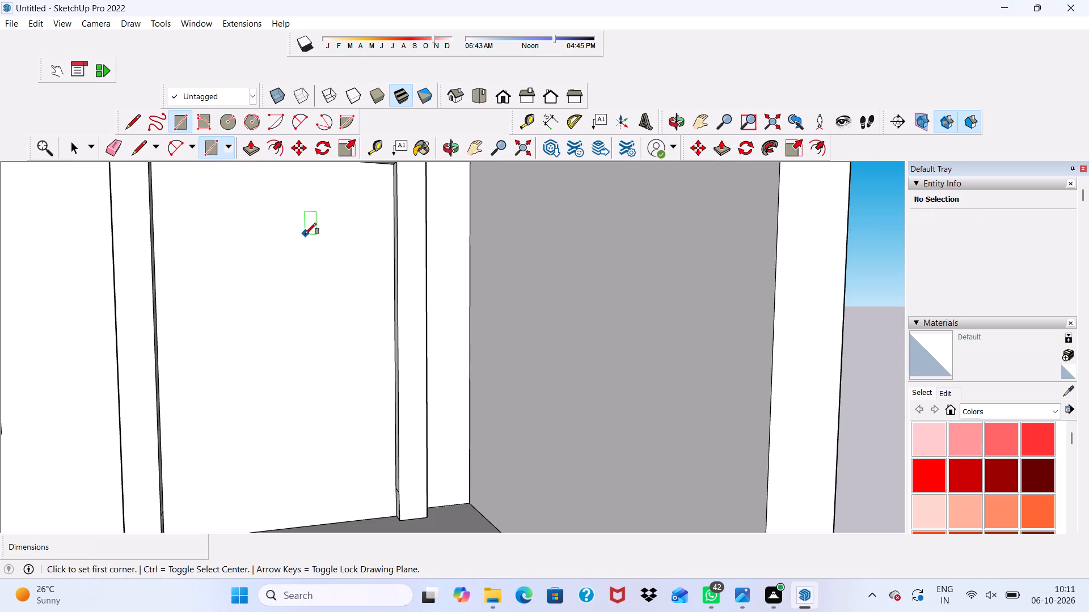
scroll(303, 237, down, 9)
middle_drag(260, 274, 223, 240)
scroll(262, 233, up, 7)
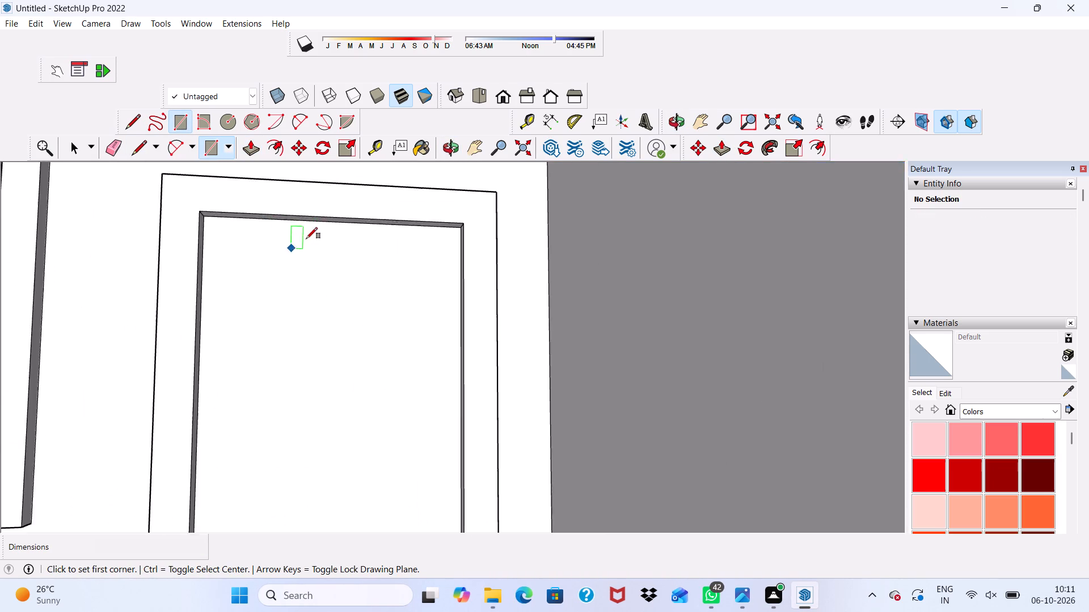
scroll(306, 239, up, 10)
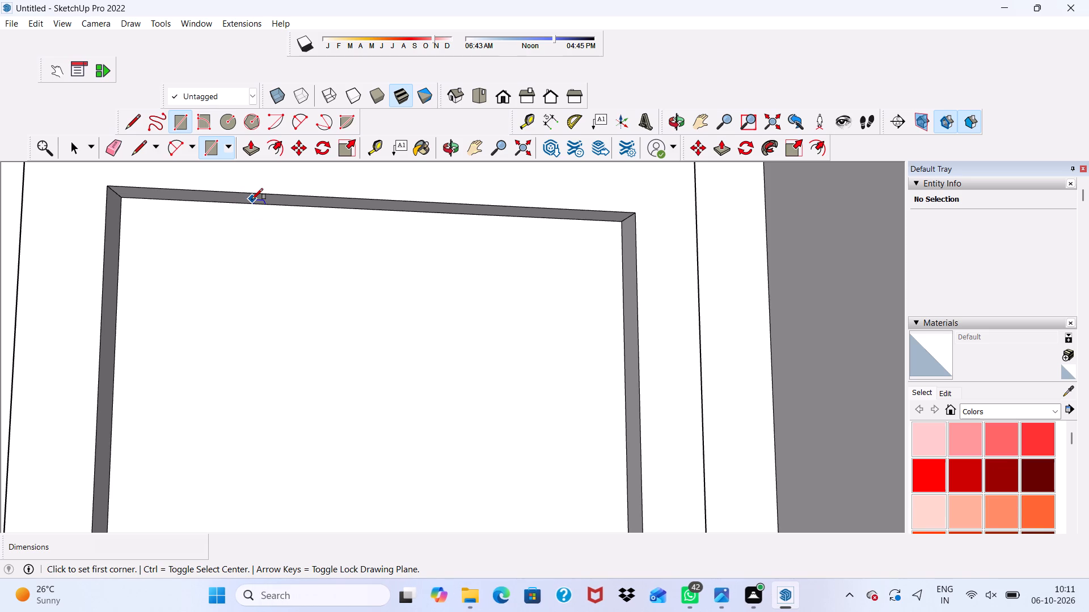
click(252, 205)
scroll(280, 222, down, 16)
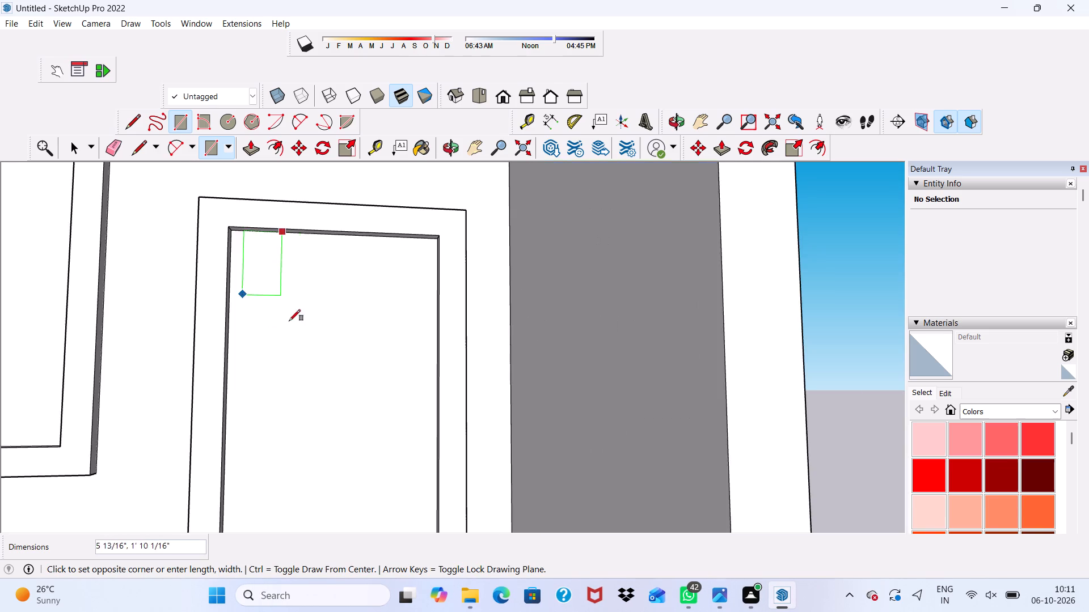
scroll(289, 321, down, 5)
scroll(295, 400, up, 3)
middle_drag(285, 410, 285, 420)
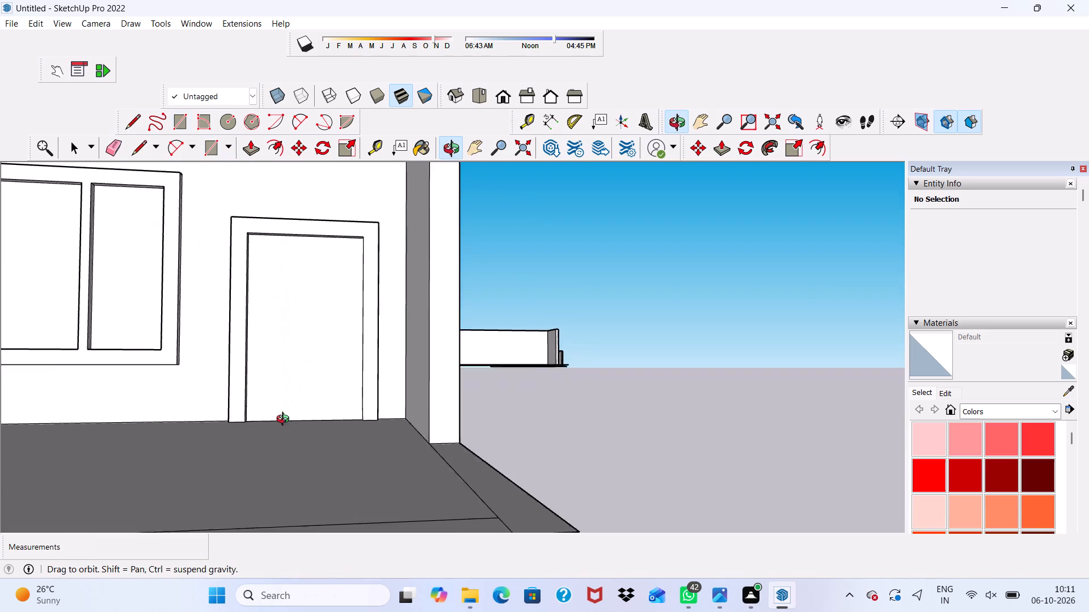
middle_drag(285, 420, 282, 439)
scroll(286, 412, up, 8)
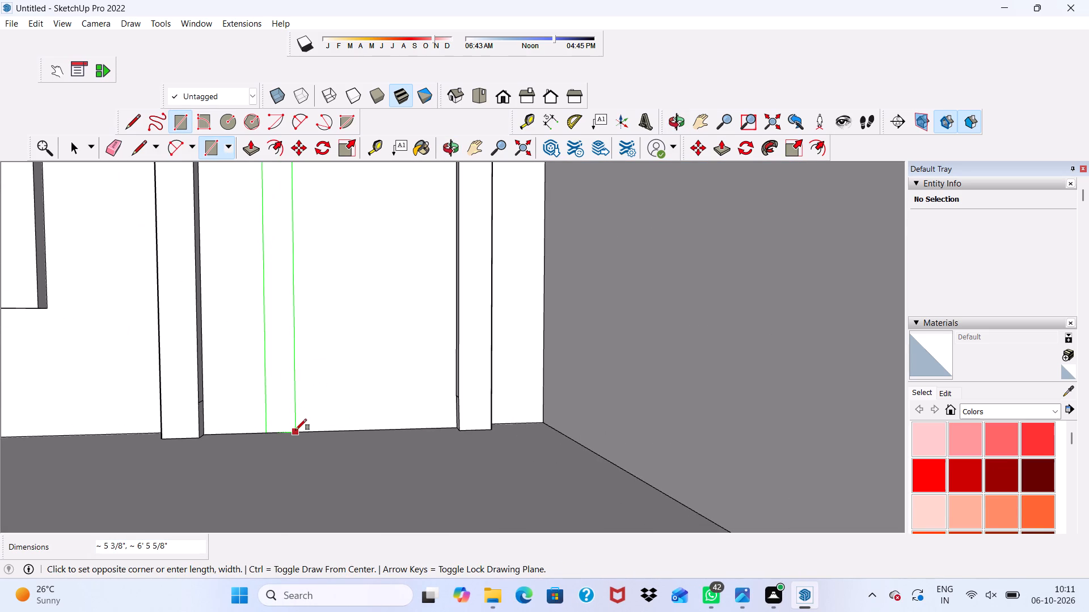
click(279, 430)
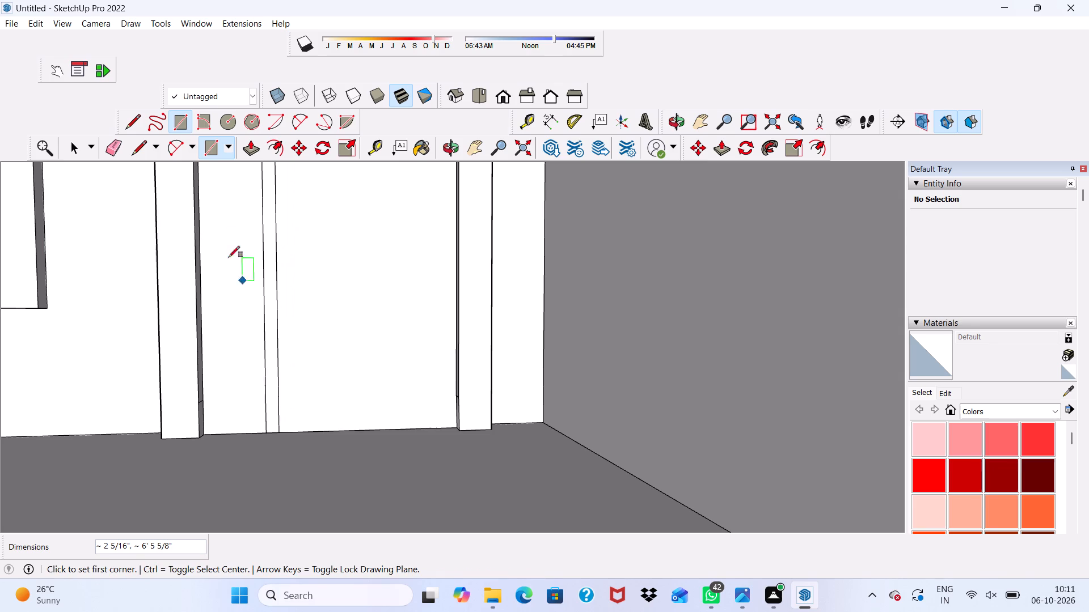
Extrude the vertical strip 3" outward, flush with the door frame's front face.
click(242, 148)
scroll(284, 261, up, 5)
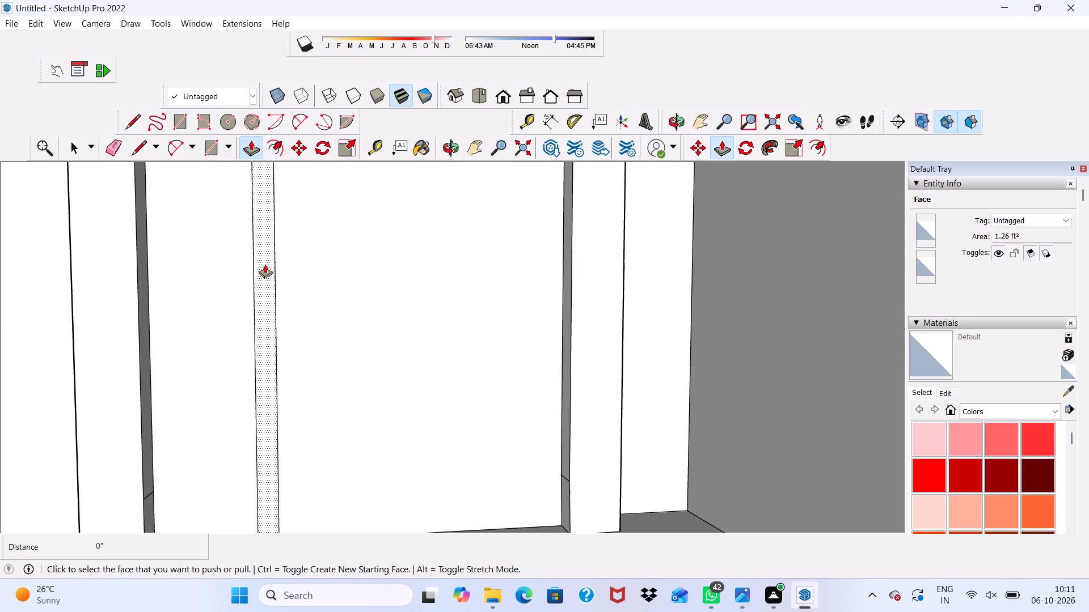
click(265, 264)
scroll(252, 282, down, 2)
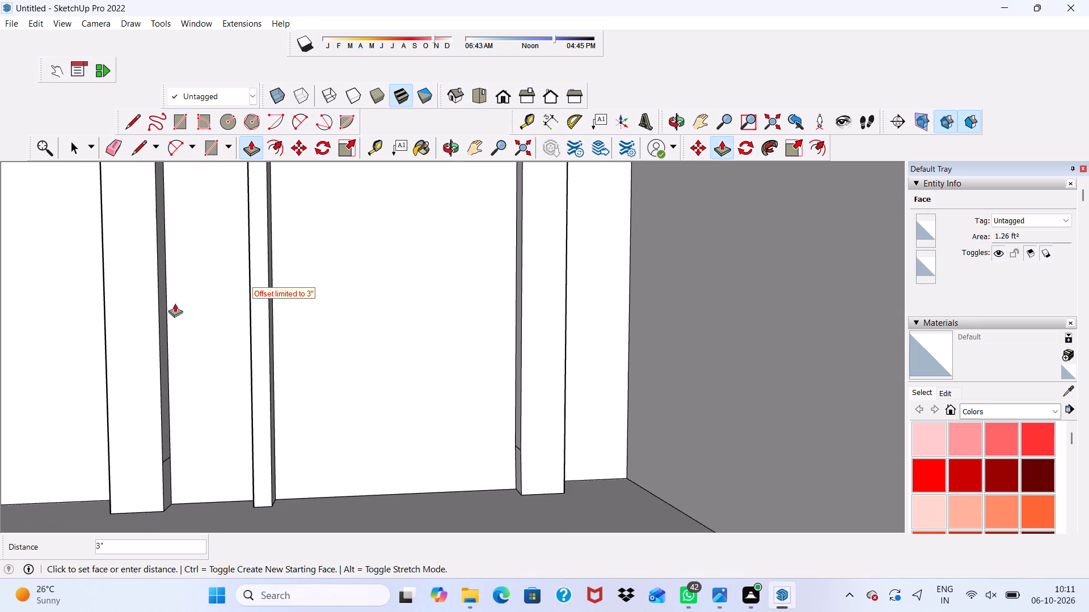
click(135, 291)
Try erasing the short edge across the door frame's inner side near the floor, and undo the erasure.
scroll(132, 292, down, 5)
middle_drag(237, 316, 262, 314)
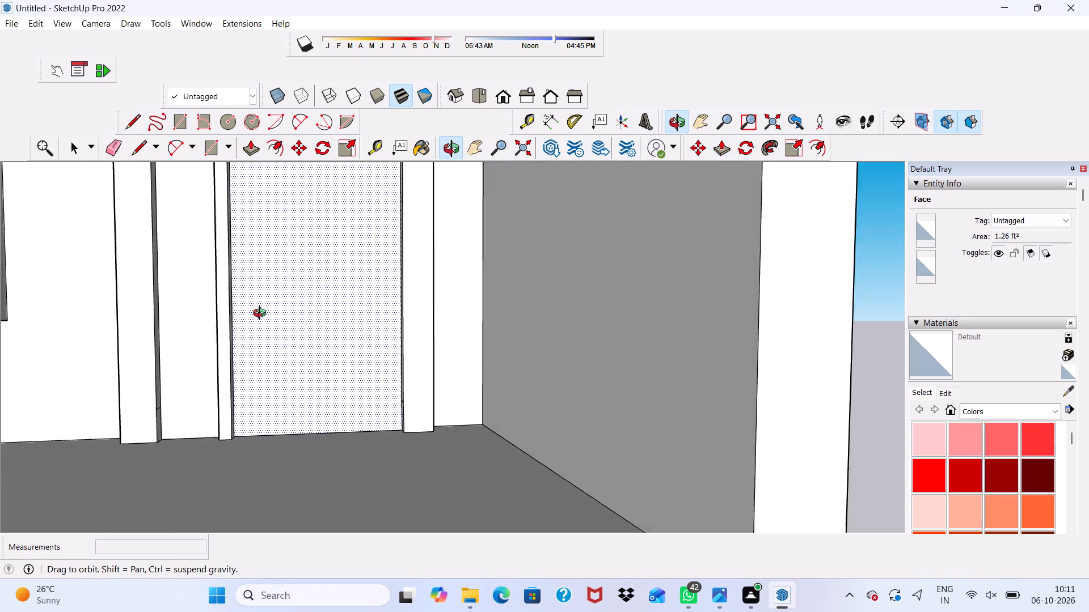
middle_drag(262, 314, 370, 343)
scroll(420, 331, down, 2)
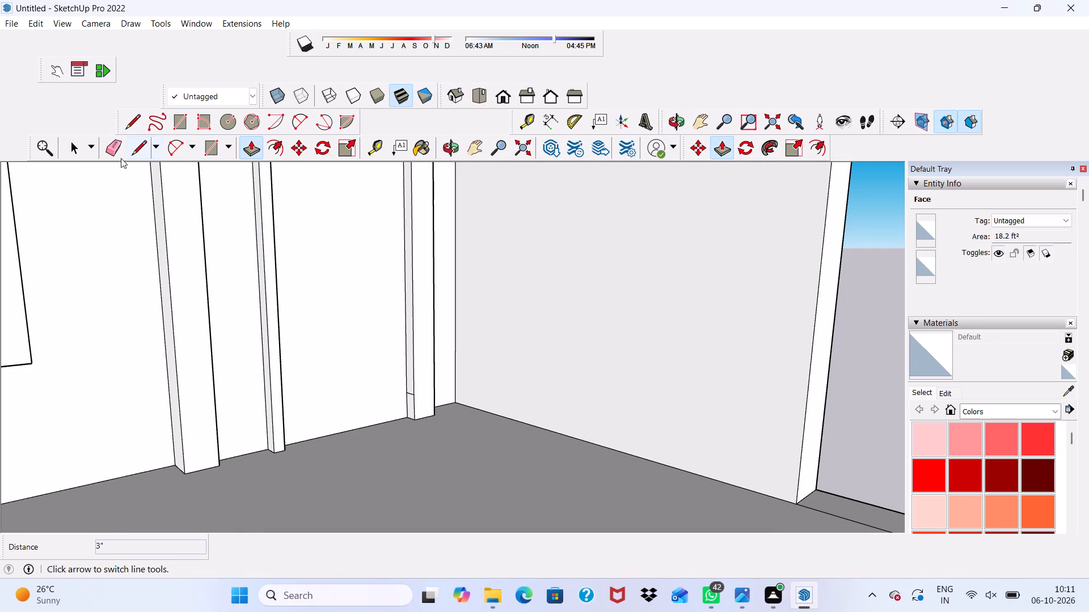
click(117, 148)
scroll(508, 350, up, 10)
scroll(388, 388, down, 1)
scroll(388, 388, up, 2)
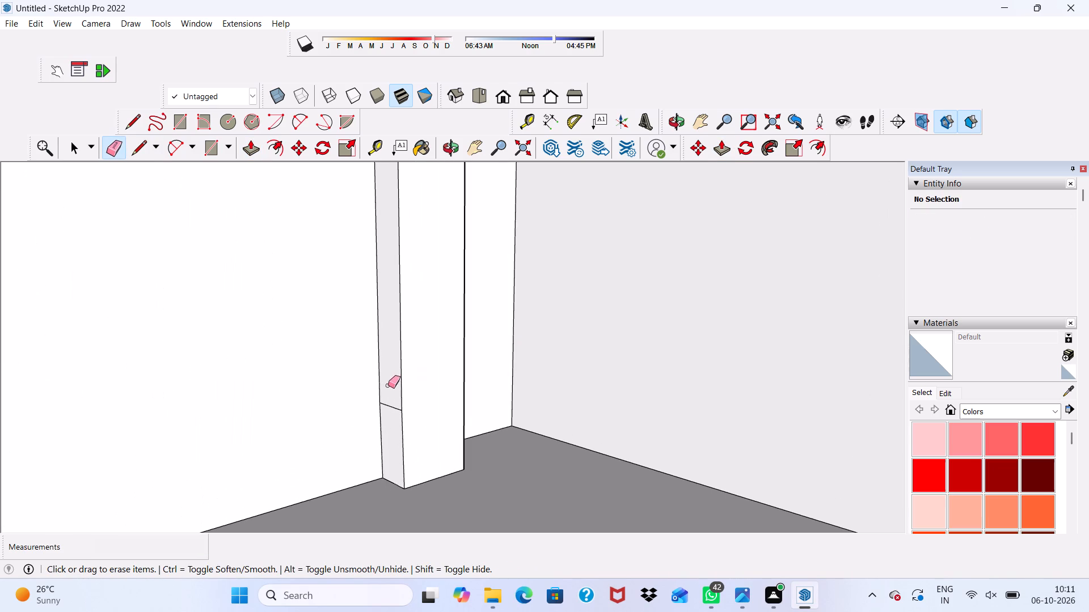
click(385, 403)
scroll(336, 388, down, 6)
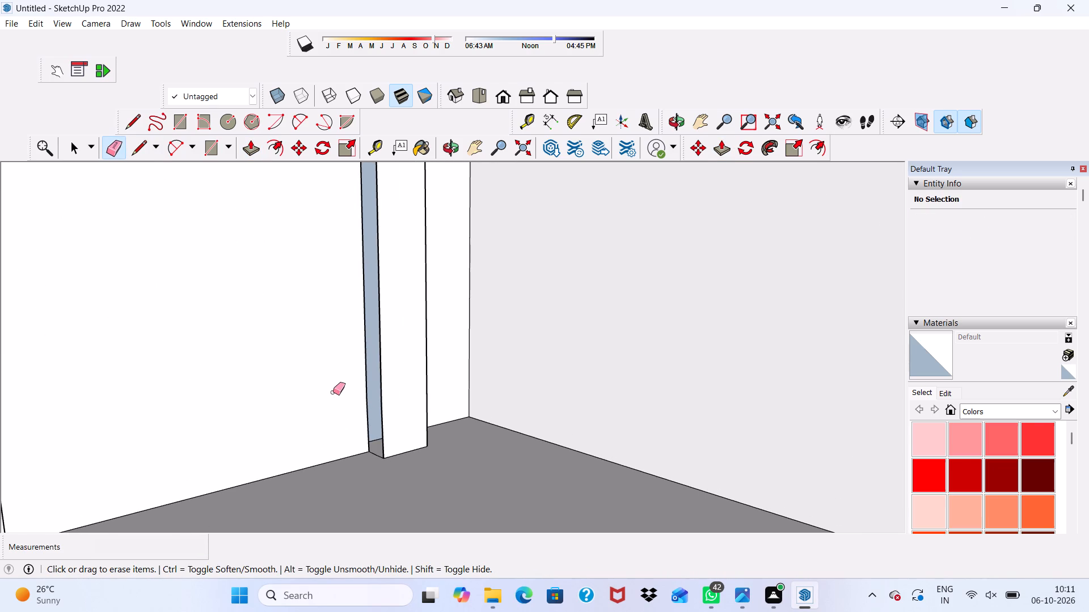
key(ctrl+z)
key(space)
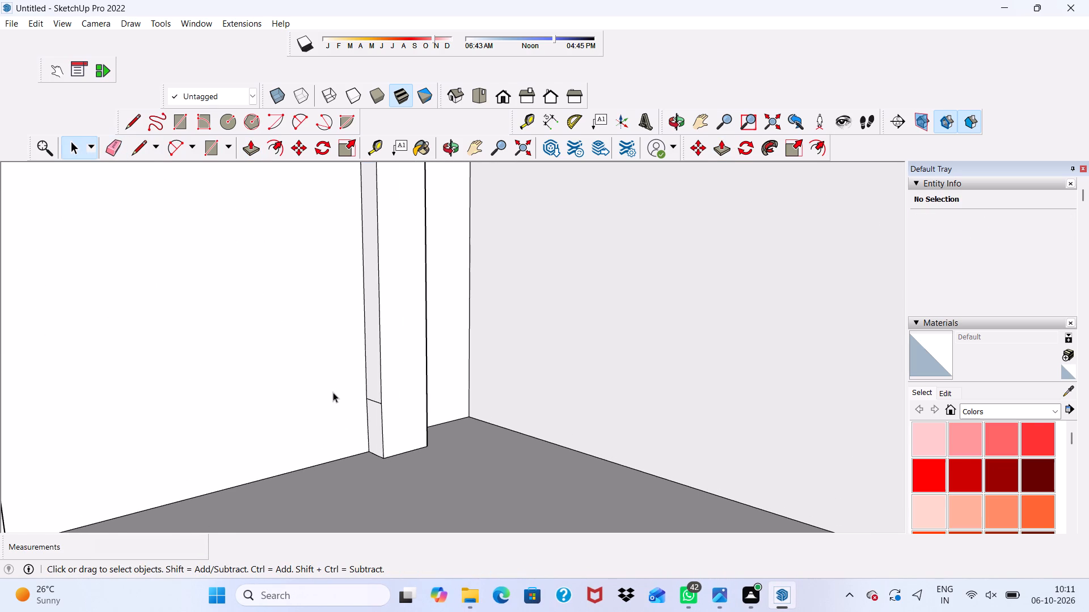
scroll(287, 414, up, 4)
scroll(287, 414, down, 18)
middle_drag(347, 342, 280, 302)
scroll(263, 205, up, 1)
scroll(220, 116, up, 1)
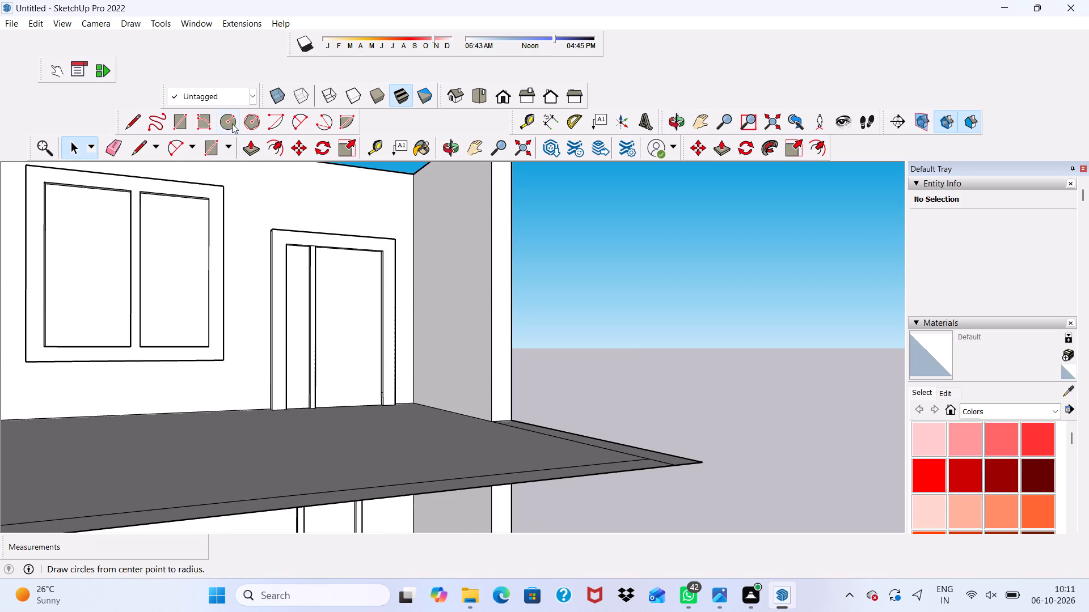
Draw a circle with a radius of about 6 1/8" on the upper-storey door's wide panel.
click(230, 118)
scroll(410, 292, up, 6)
scroll(333, 305, up, 2)
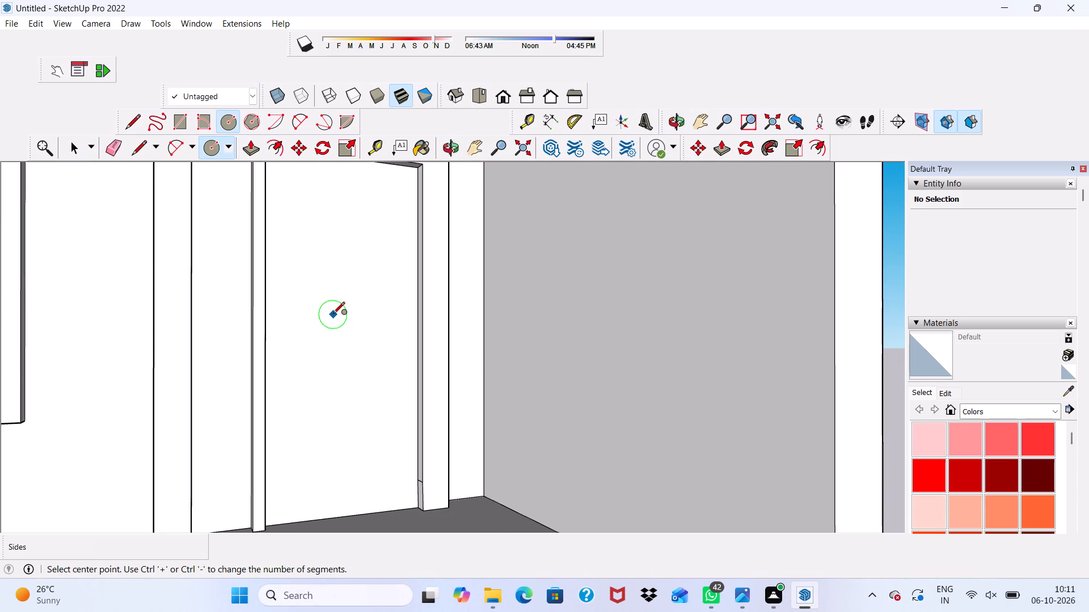
click(333, 314)
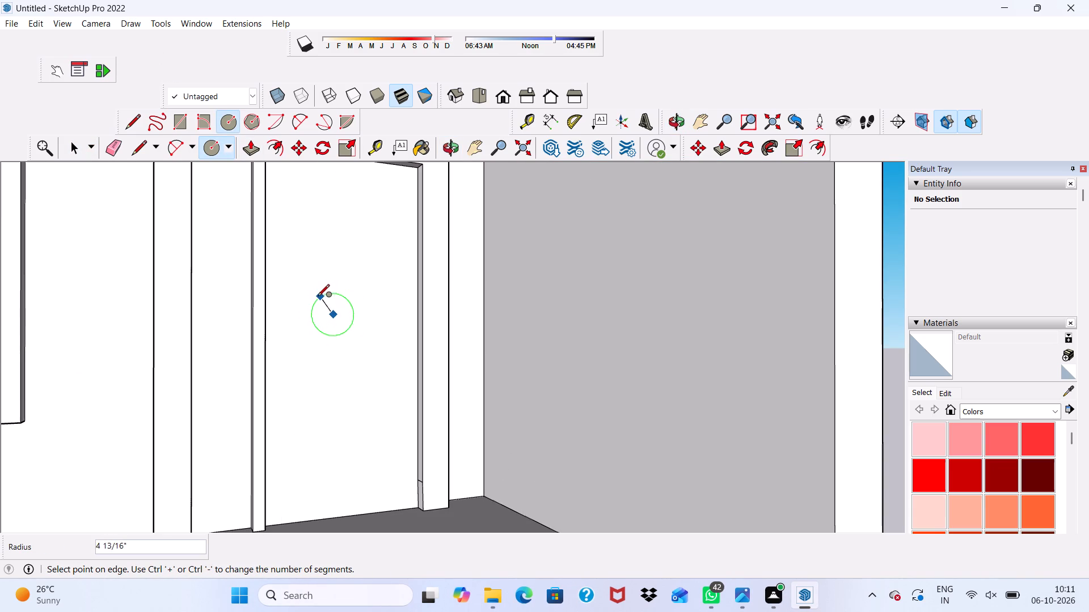
click(316, 291)
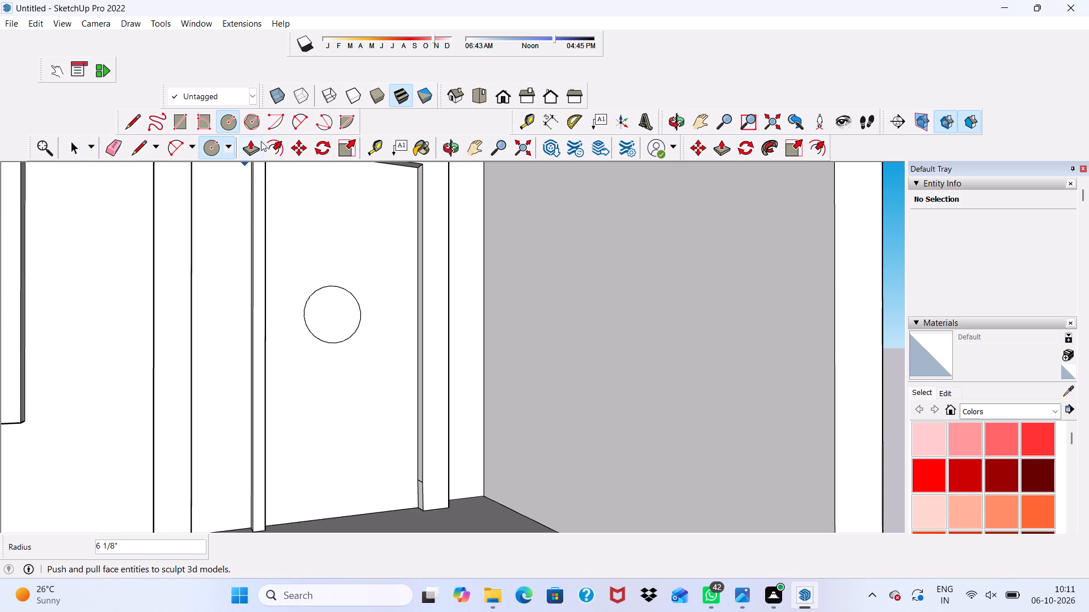
Extrude the circle on the door panel 3" outward, flush with the vertical strip's front face.
click(252, 147)
scroll(331, 296, up, 2)
click(331, 299)
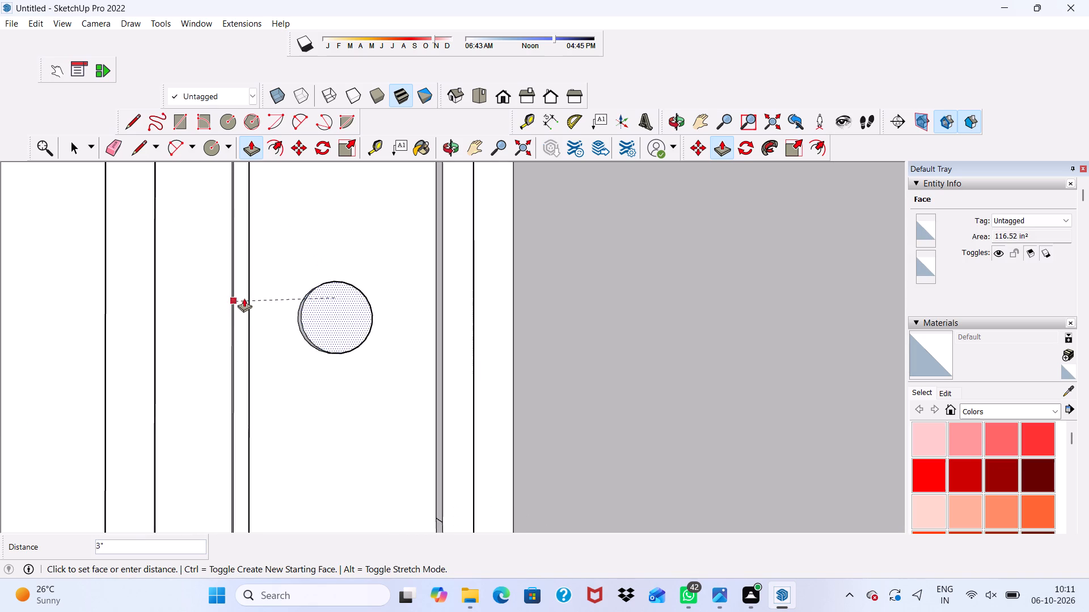
scroll(250, 295, up, 2)
click(250, 295)
scroll(250, 294, down, 2)
scroll(303, 296, up, 1)
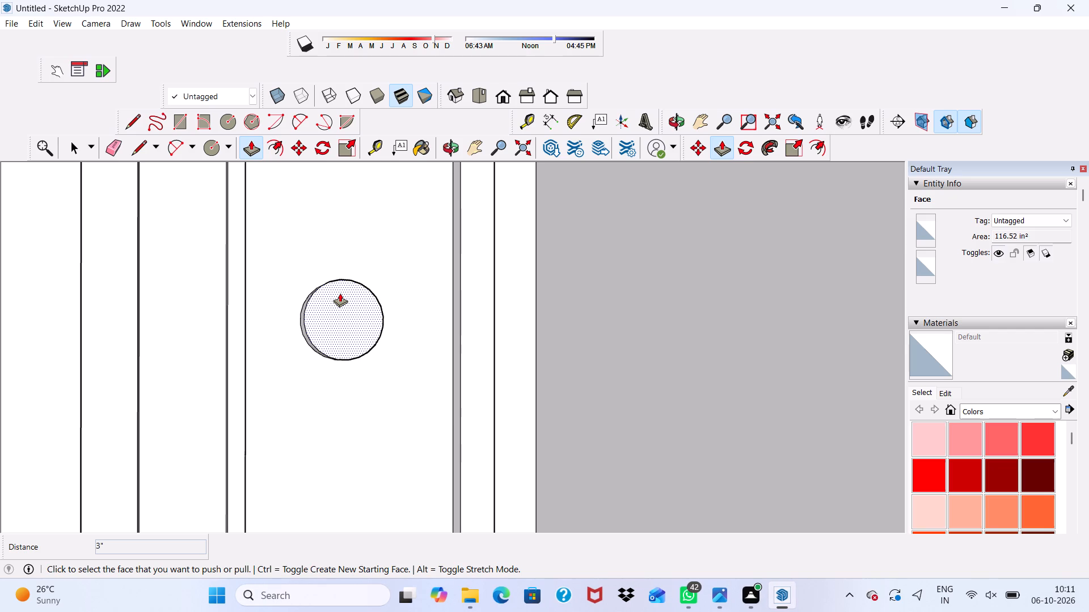
scroll(810, 611, down, 1)
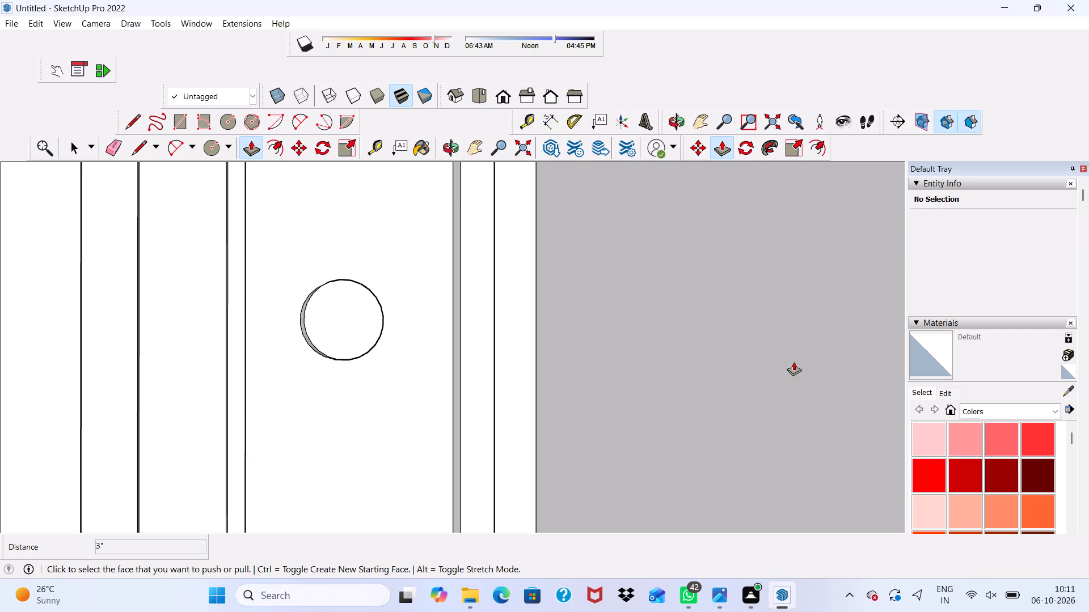
scroll(720, 528, down, 3)
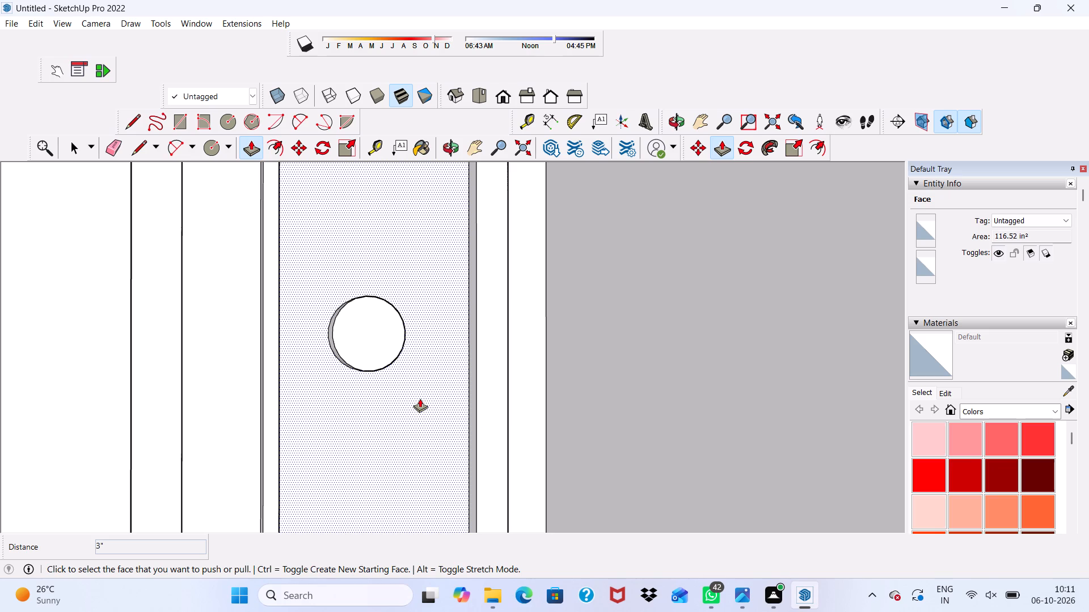
scroll(311, 250, down, 5)
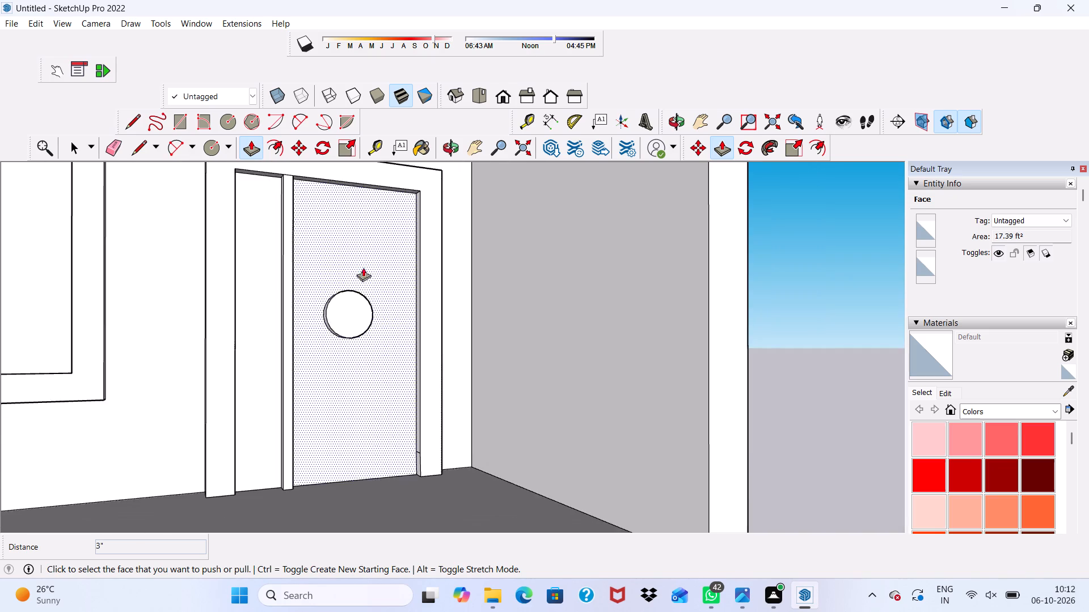
scroll(396, 265, down, 7)
key(space)
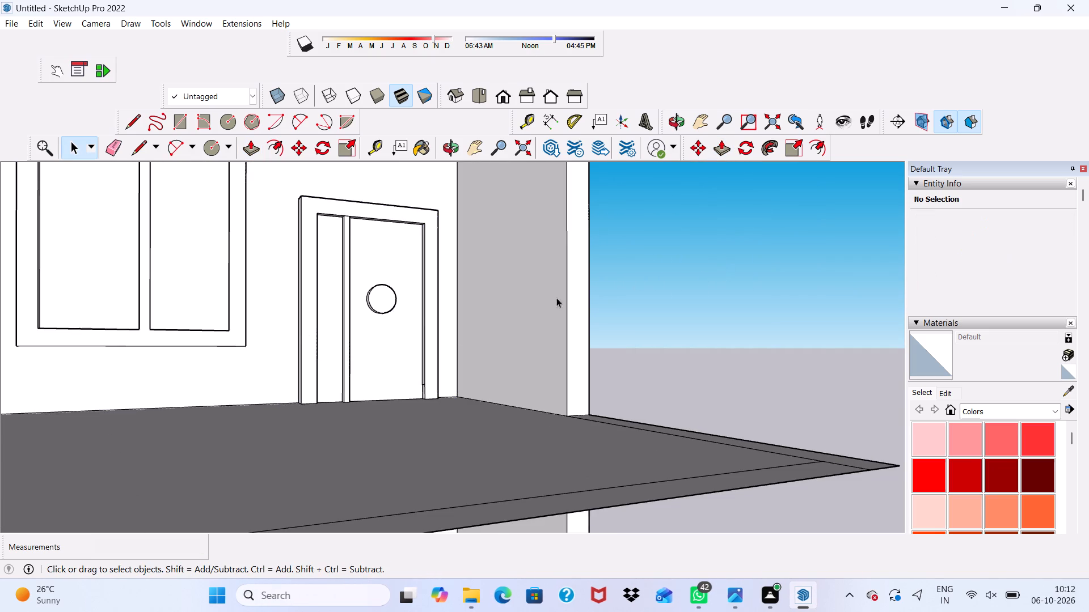
Examine the upper storey's doors, windows, projecting block and side walls.
scroll(320, 300, down, 3)
scroll(343, 317, up, 1)
scroll(348, 318, down, 2)
middle_drag(382, 316, 229, 352)
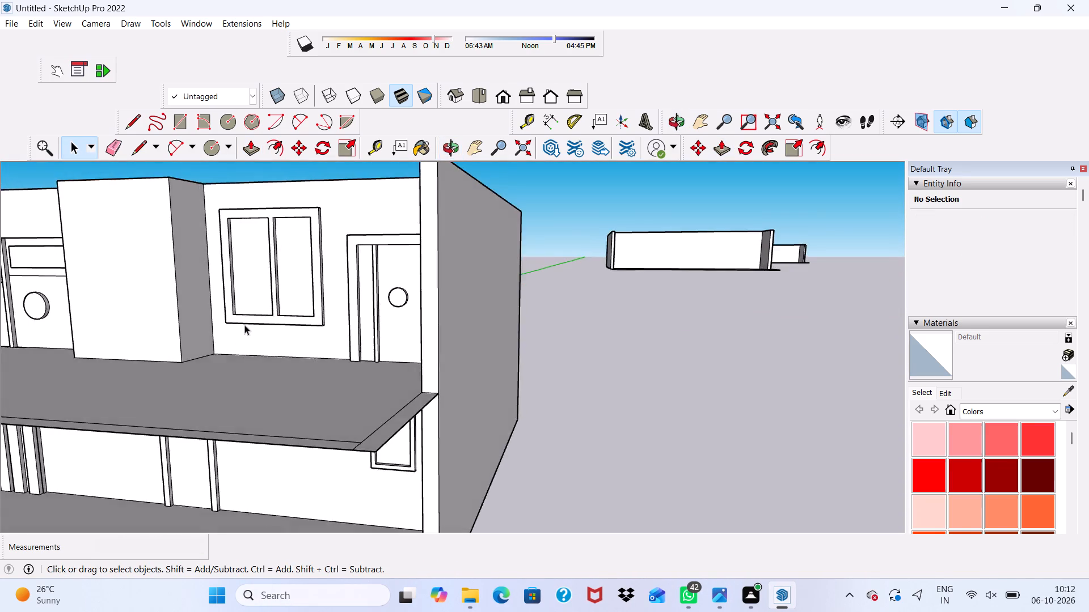
scroll(244, 325, down, 3)
scroll(274, 347, up, 1)
scroll(289, 351, down, 12)
scroll(209, 313, up, 6)
scroll(134, 305, up, 5)
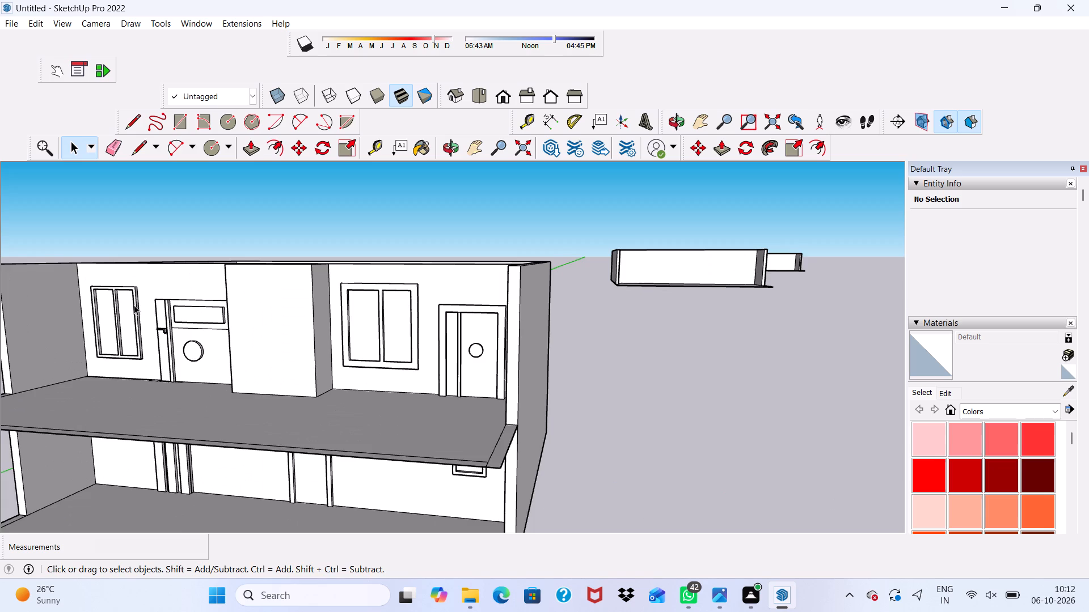
middle_drag(136, 320, 143, 337)
scroll(161, 331, down, 2)
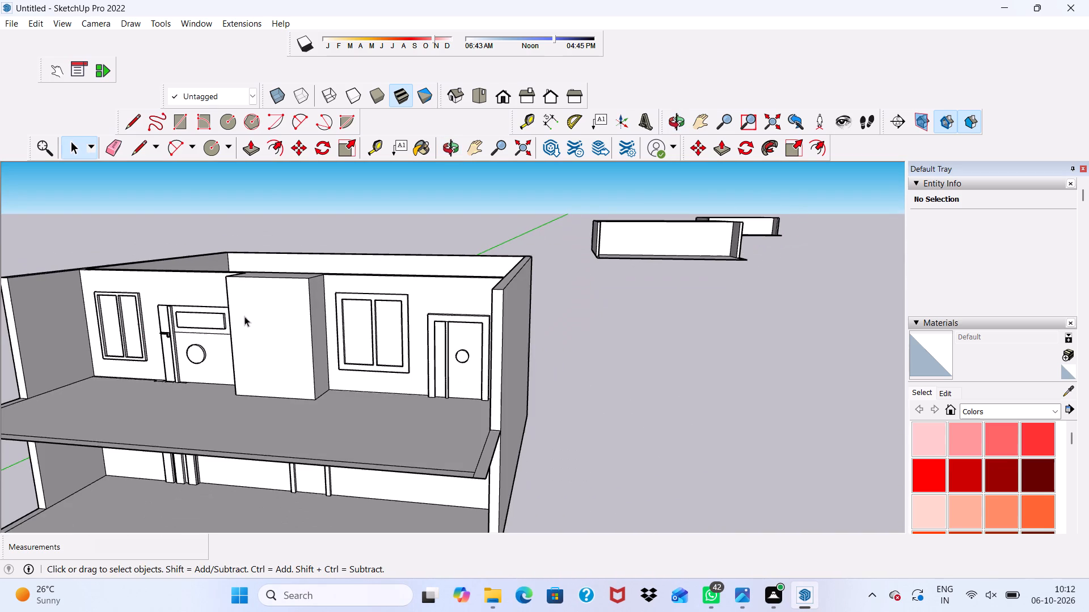
scroll(244, 316, down, 3)
scroll(248, 278, up, 5)
scroll(289, 204, up, 1)
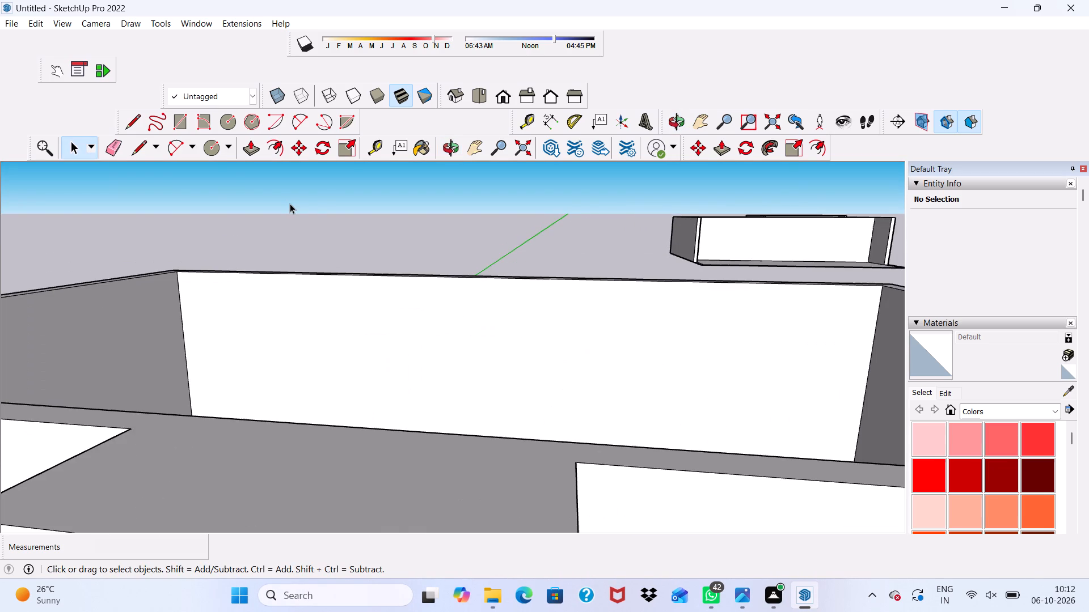
scroll(290, 203, down, 2)
scroll(134, 244, down, 3)
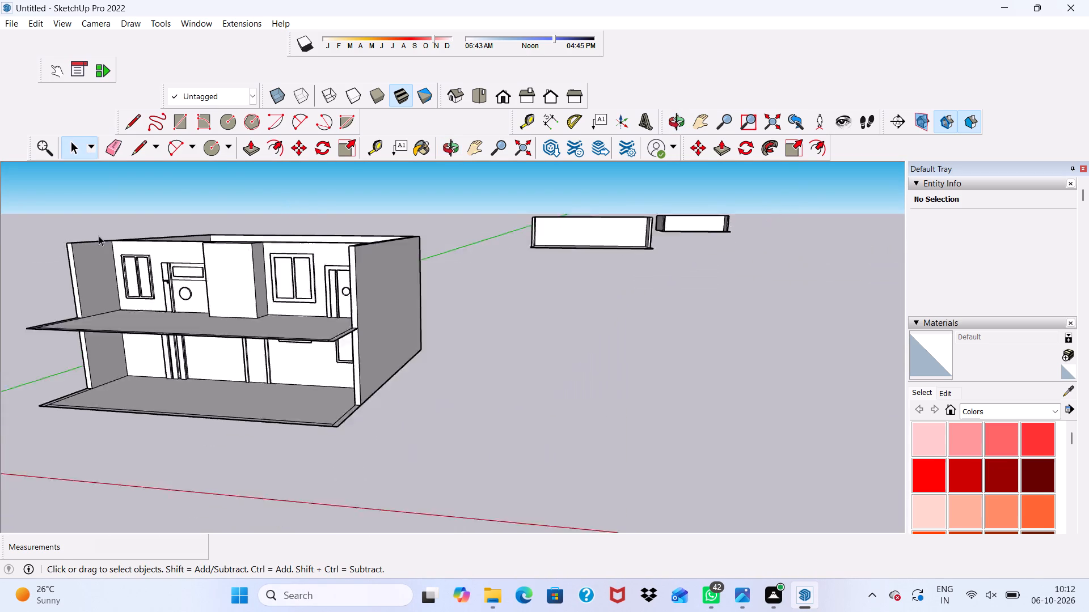
scroll(99, 236, down, 3)
scroll(140, 247, up, 5)
scroll(140, 248, down, 2)
middle_drag(140, 248, 238, 266)
scroll(233, 338, up, 5)
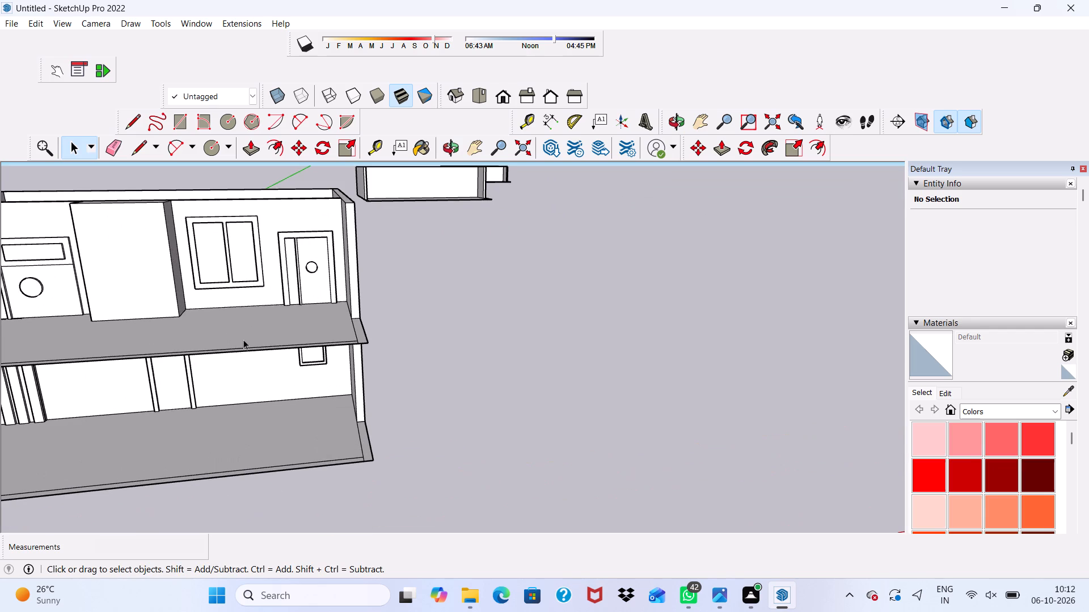
Push the end face of the upper-storey side wall beside the new door back about 7' 13/16" toward the door wall.
click(356, 270)
scroll(356, 270, up, 5)
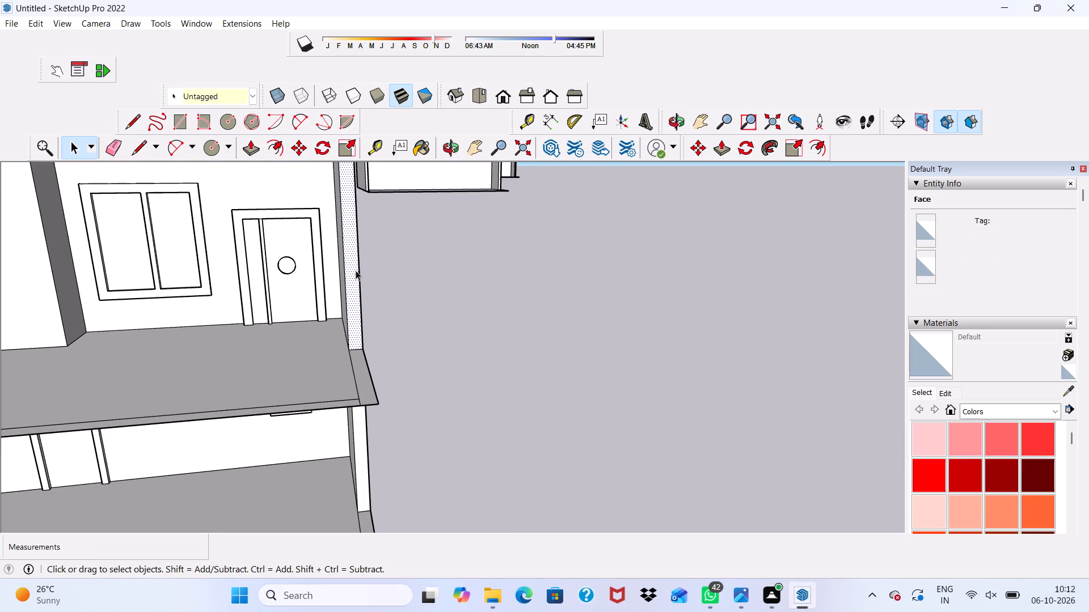
drag(248, 148, 252, 153)
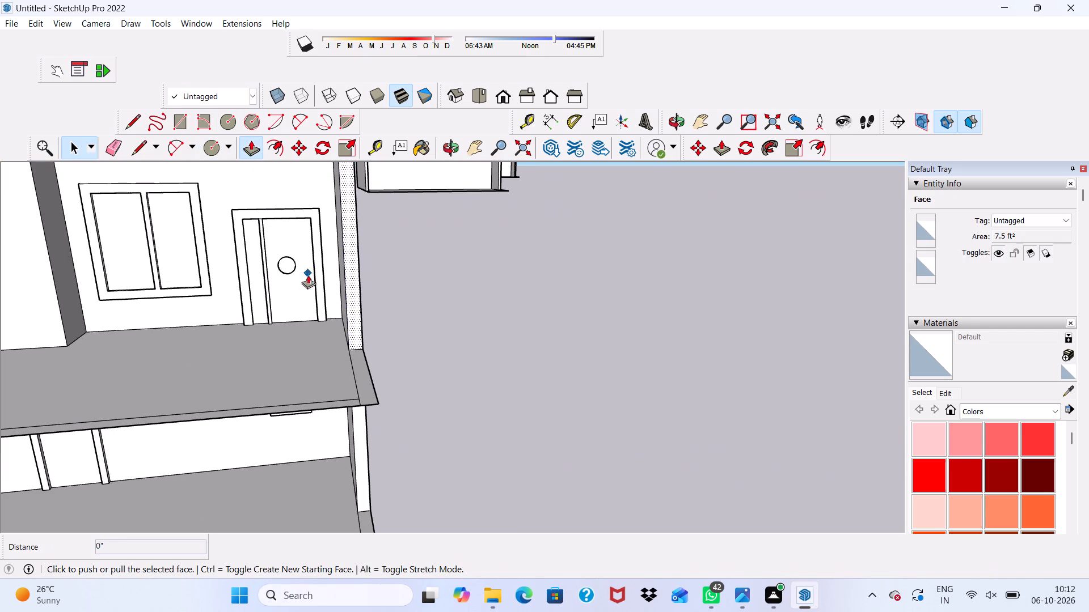
drag(351, 297, 354, 270)
scroll(315, 259, down, 5)
middle_drag(320, 278, 251, 317)
scroll(400, 193, up, 4)
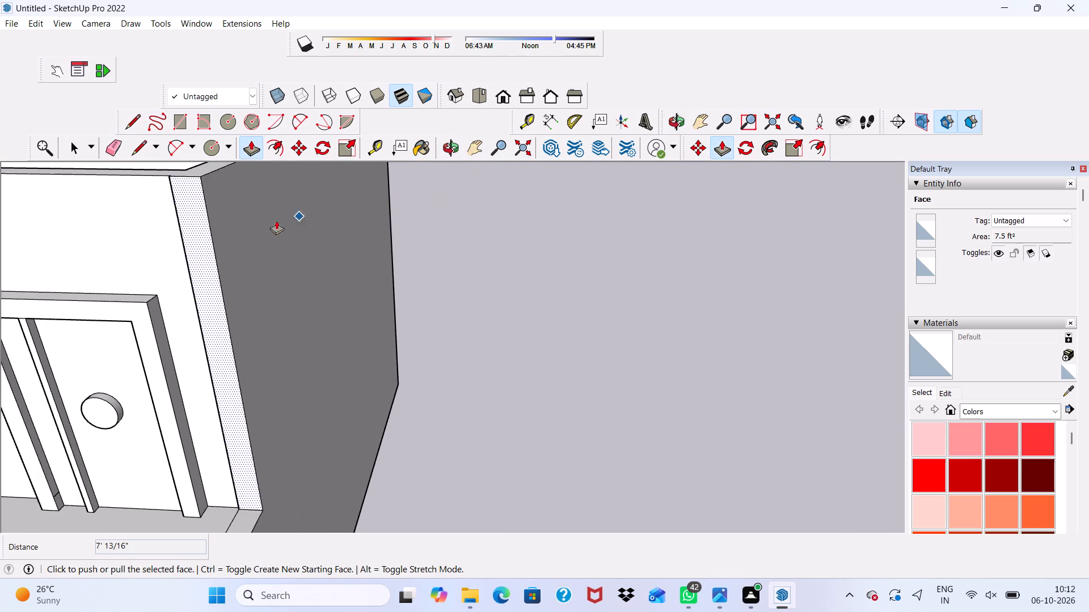
middle_drag(250, 228, 411, 236)
scroll(261, 256, up, 2)
scroll(229, 258, down, 1)
scroll(263, 263, up, 2)
scroll(284, 266, down, 3)
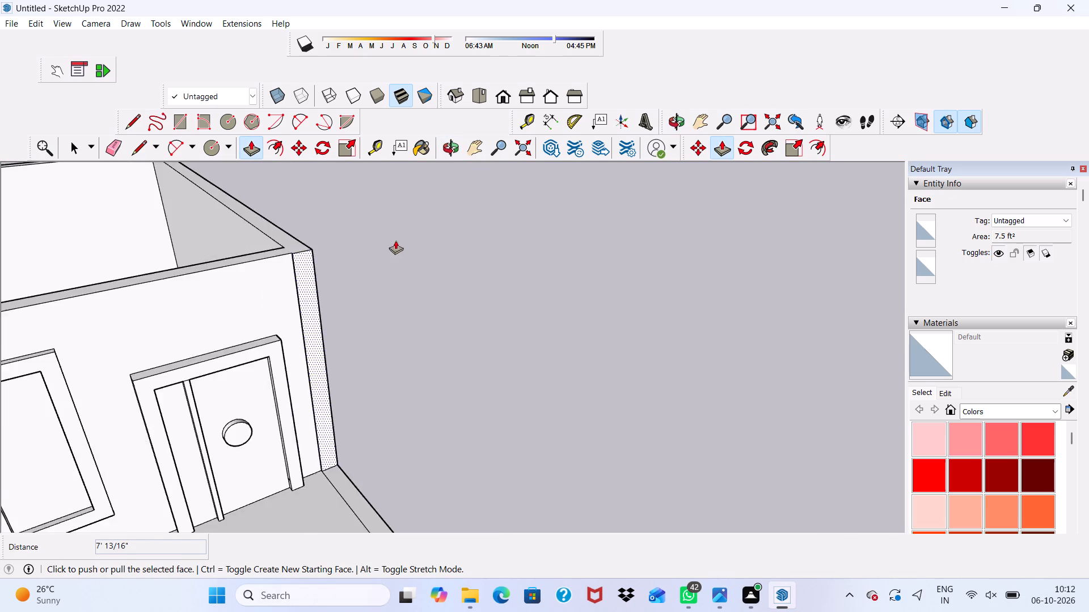
scroll(395, 240, down, 3)
scroll(336, 257, up, 10)
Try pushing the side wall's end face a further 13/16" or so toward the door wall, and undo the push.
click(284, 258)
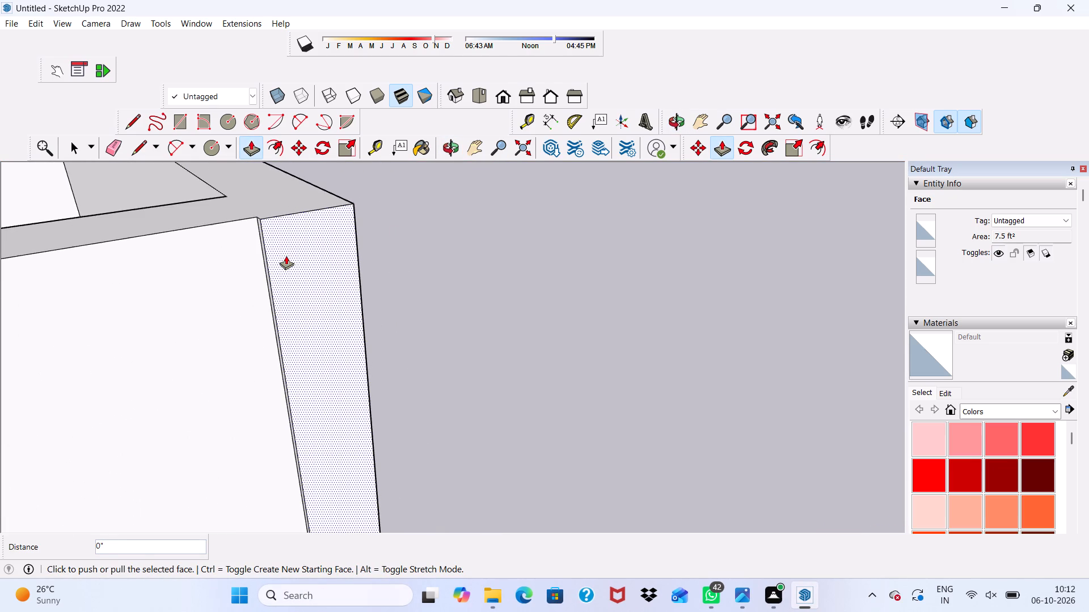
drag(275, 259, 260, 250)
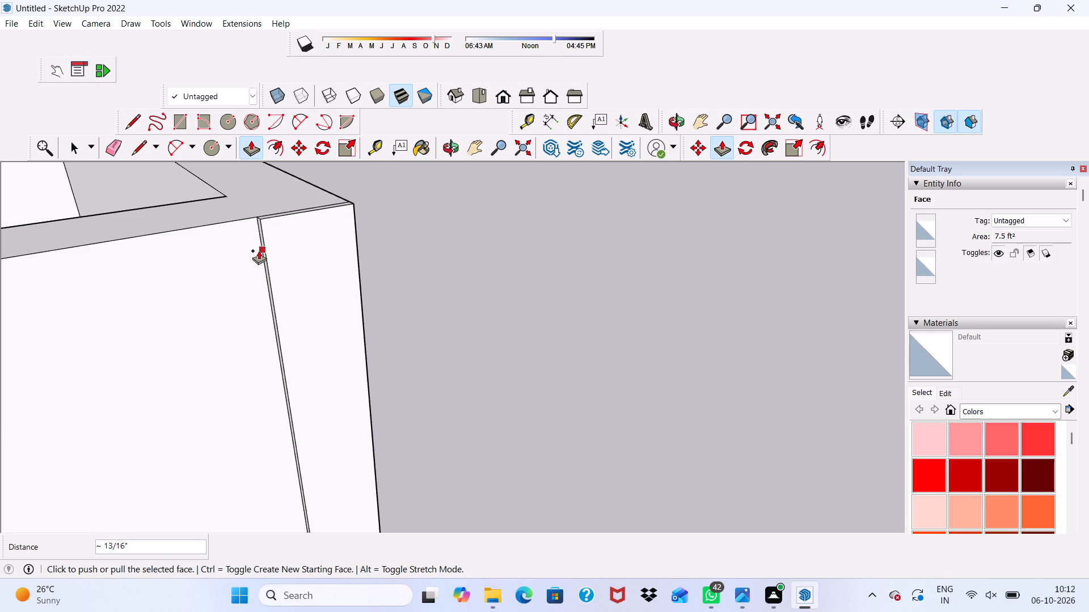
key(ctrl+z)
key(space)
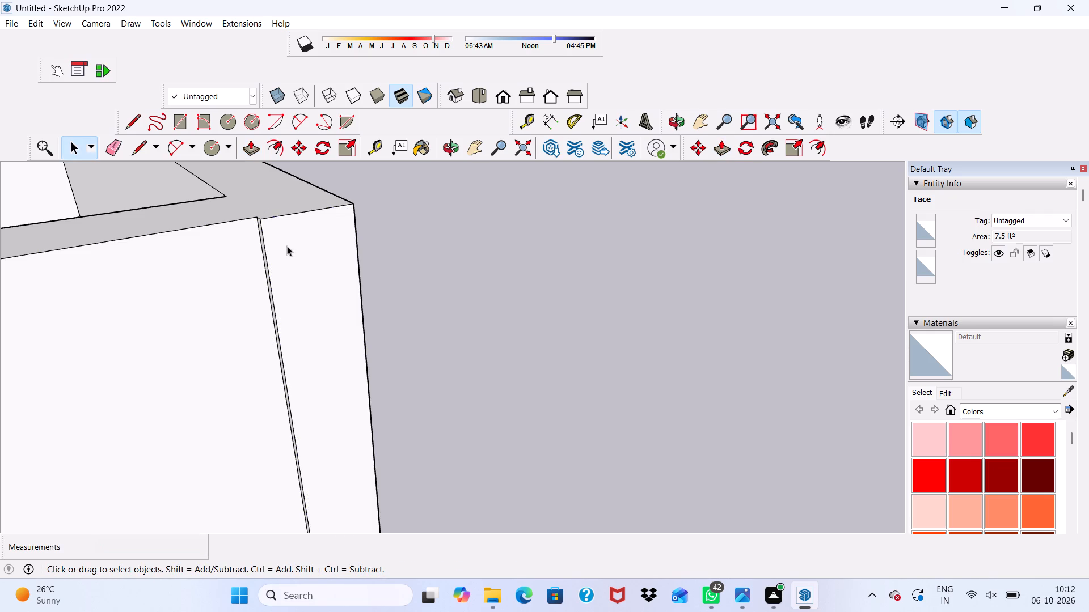
Push the side wall's end face behind the door wall, and pull it out about 2 3/4" flush with the door wall's front face.
click(287, 245)
click(249, 144)
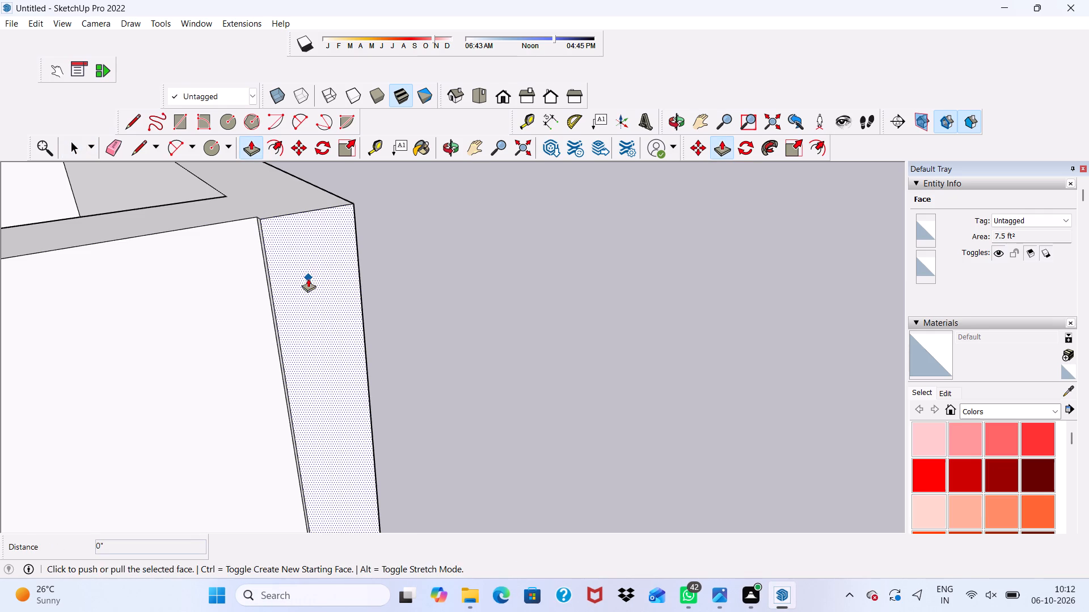
drag(308, 278, 302, 256)
click(255, 146)
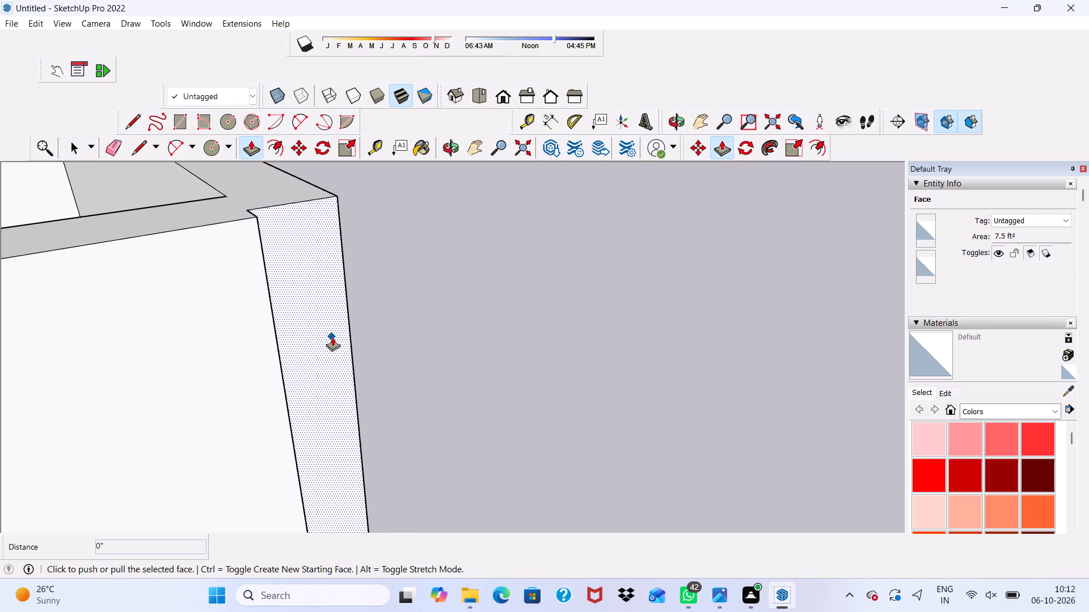
click(314, 307)
click(261, 318)
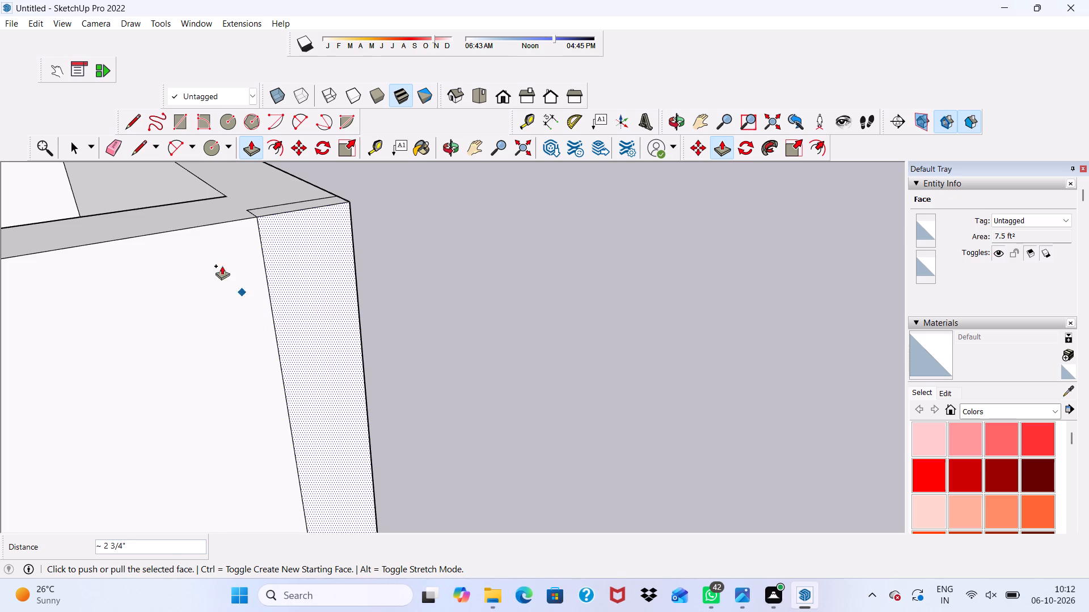
Erase the vertical seam between the side wall's end and the door wall, and the leftover edges on top of the corner.
click(116, 141)
drag(259, 280, 299, 271)
scroll(248, 201, up, 5)
scroll(250, 201, down, 1)
scroll(265, 228, up, 6)
click(251, 219)
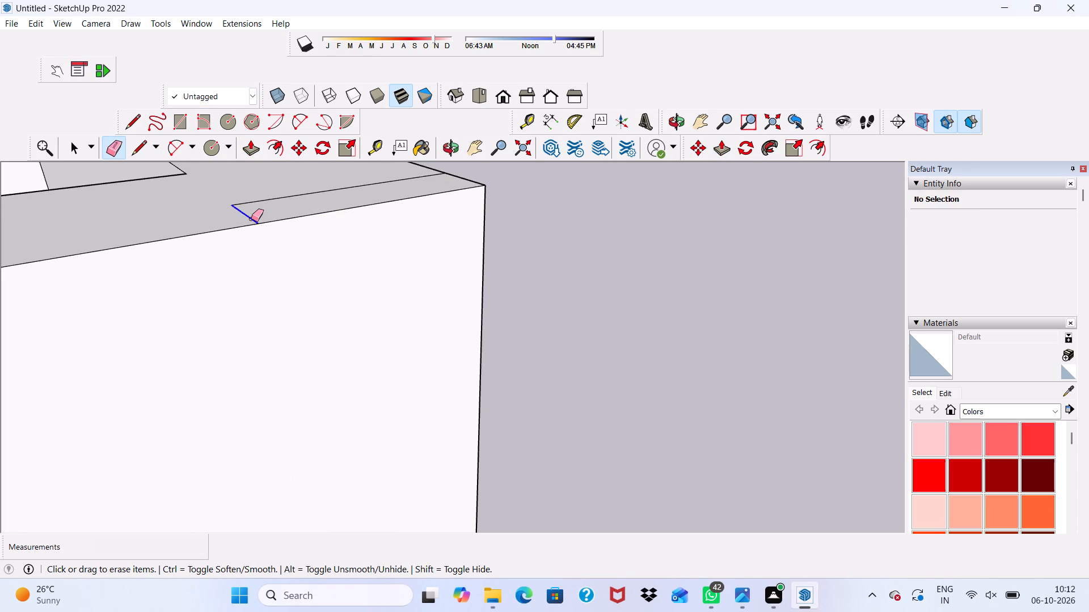
click(265, 197)
click(265, 199)
scroll(243, 226, down, 4)
scroll(229, 246, up, 1)
scroll(229, 247, down, 2)
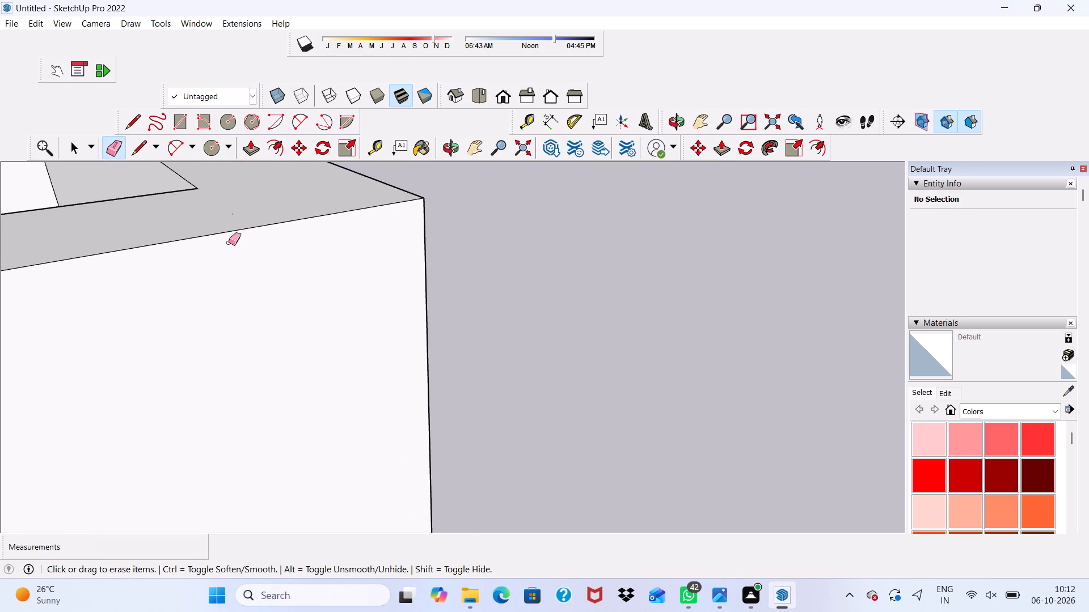
scroll(229, 243, down, 7)
scroll(385, 212, up, 1)
scroll(384, 219, down, 11)
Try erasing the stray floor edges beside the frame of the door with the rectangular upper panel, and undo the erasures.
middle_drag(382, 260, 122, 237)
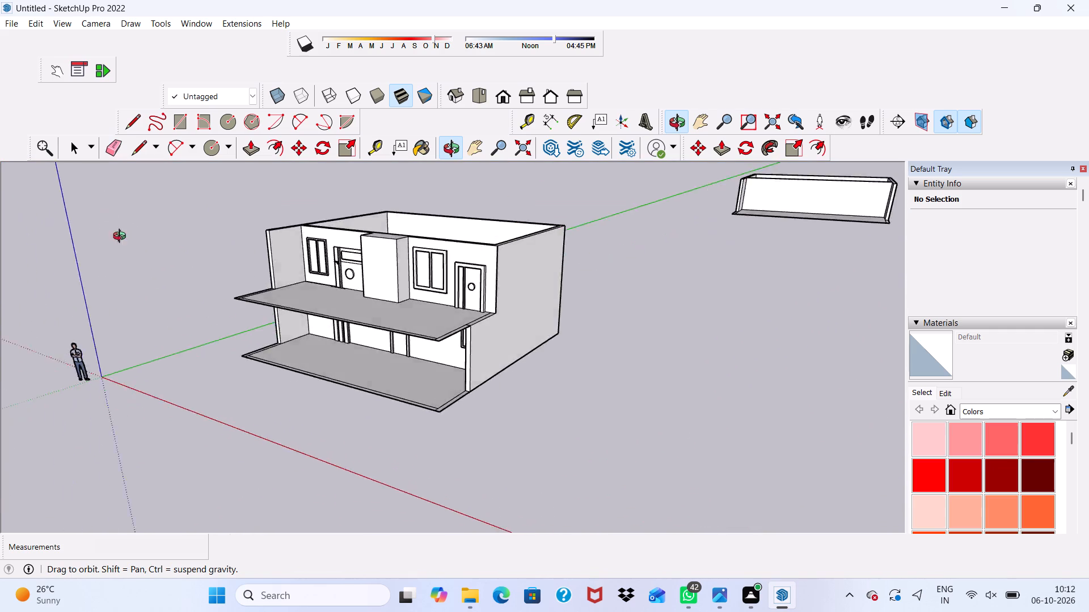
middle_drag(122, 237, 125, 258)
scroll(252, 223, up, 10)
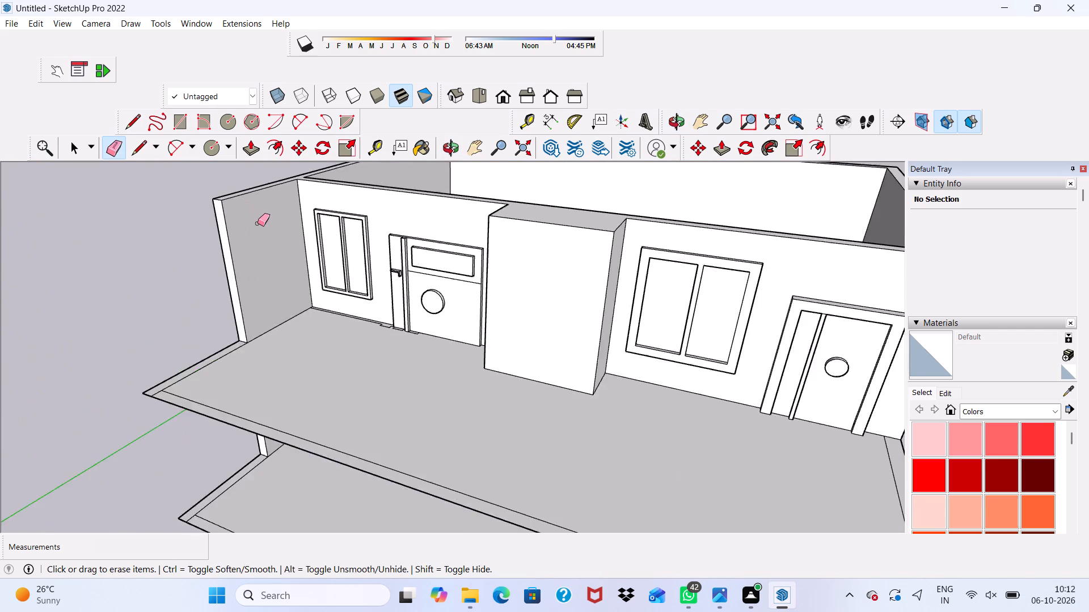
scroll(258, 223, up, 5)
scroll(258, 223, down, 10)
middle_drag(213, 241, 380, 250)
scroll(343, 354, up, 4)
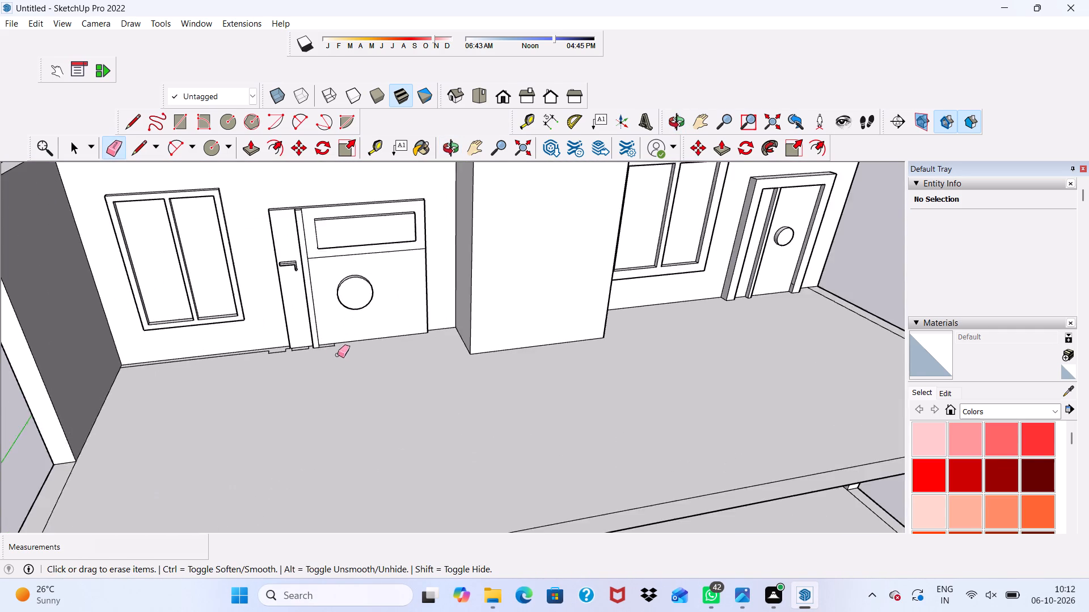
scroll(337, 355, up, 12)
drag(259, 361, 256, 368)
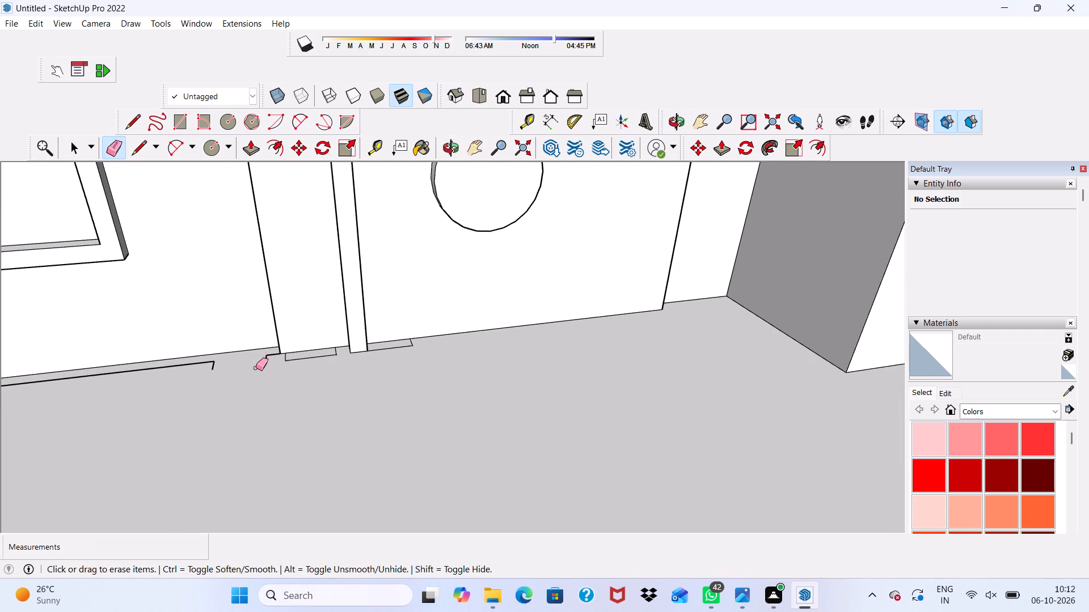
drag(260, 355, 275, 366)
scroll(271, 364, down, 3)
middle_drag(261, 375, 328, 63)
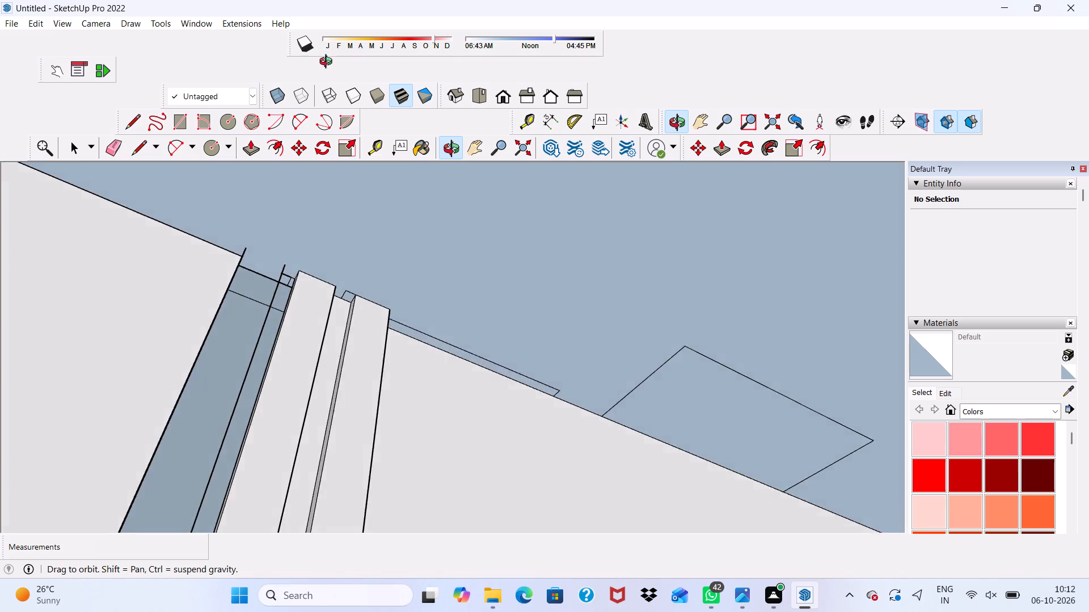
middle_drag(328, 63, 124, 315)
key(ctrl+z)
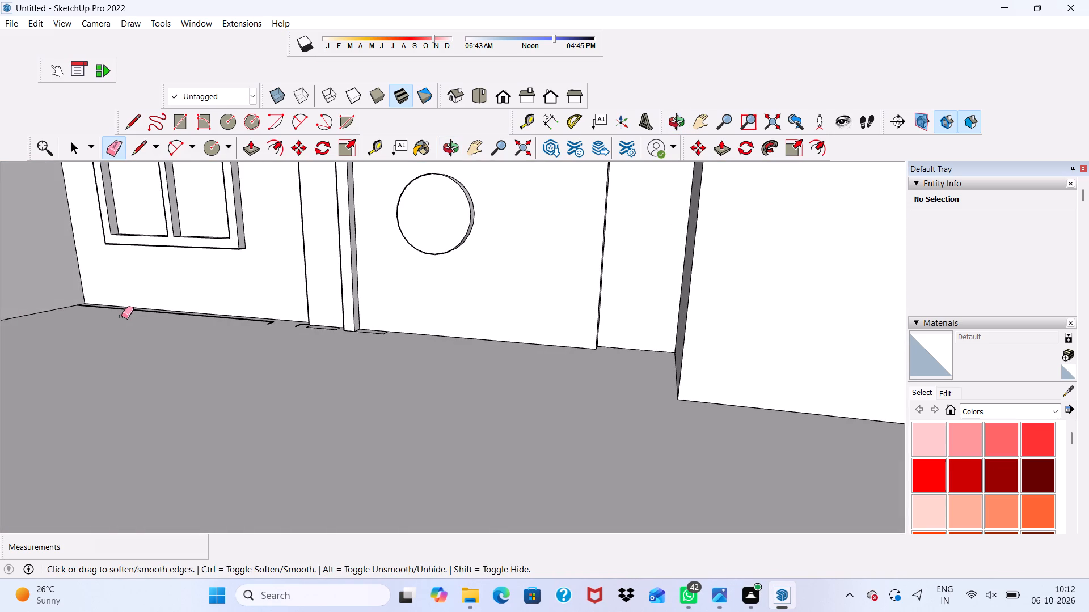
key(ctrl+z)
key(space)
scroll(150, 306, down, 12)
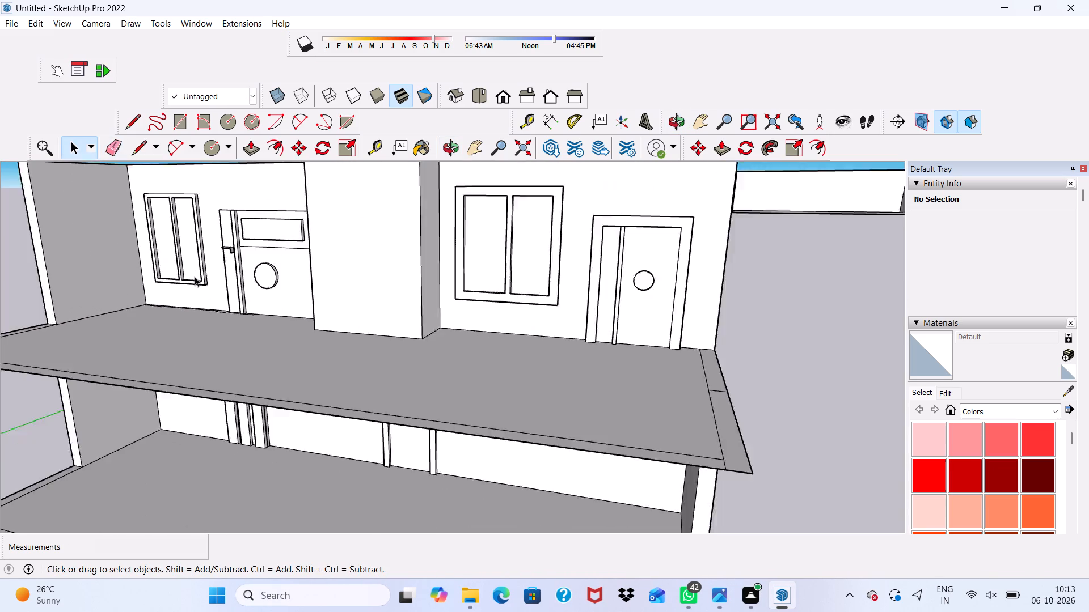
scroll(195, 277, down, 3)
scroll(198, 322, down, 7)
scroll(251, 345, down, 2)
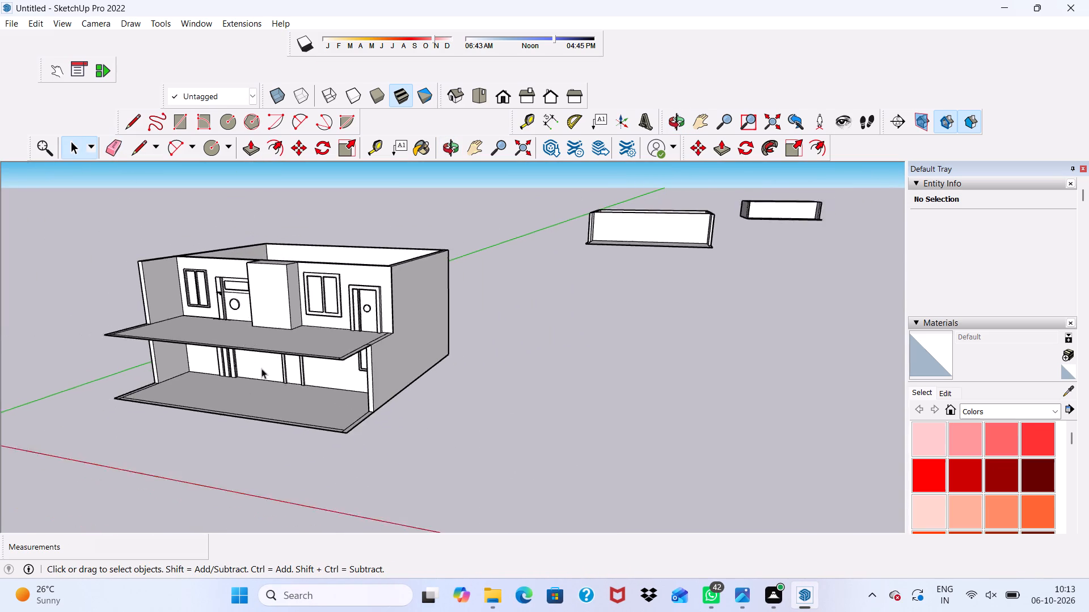
Examine the two-storey block's front walls, doors, windows, side walls and slabs from several angles.
scroll(261, 368, down, 2)
scroll(293, 317, up, 1)
scroll(293, 317, down, 3)
middle_drag(285, 317, 428, 309)
scroll(302, 334, up, 6)
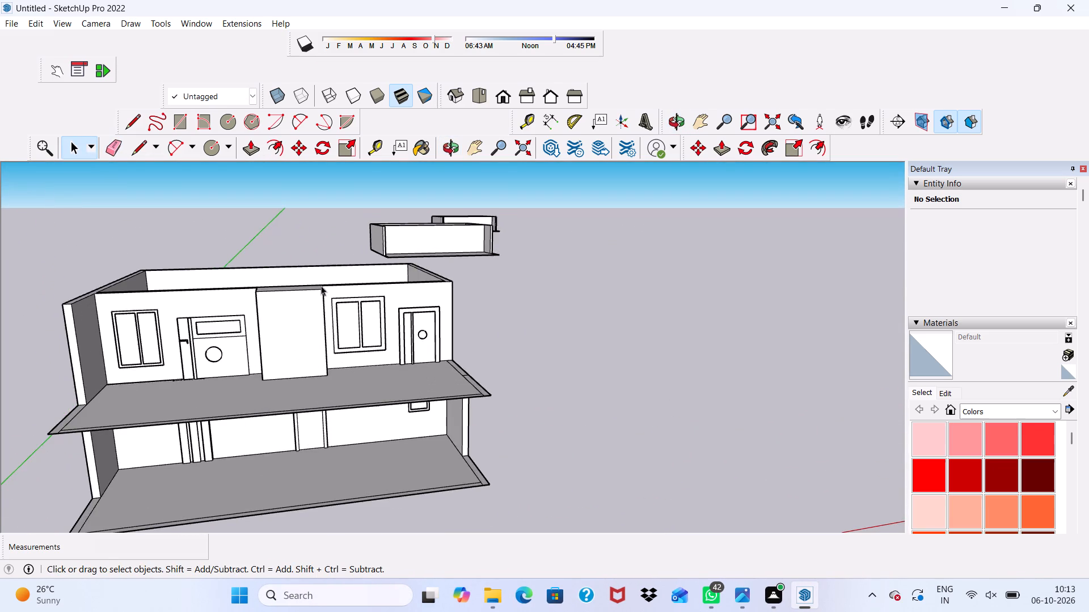
scroll(321, 286, down, 5)
middle_drag(345, 331, 237, 311)
scroll(272, 271, up, 6)
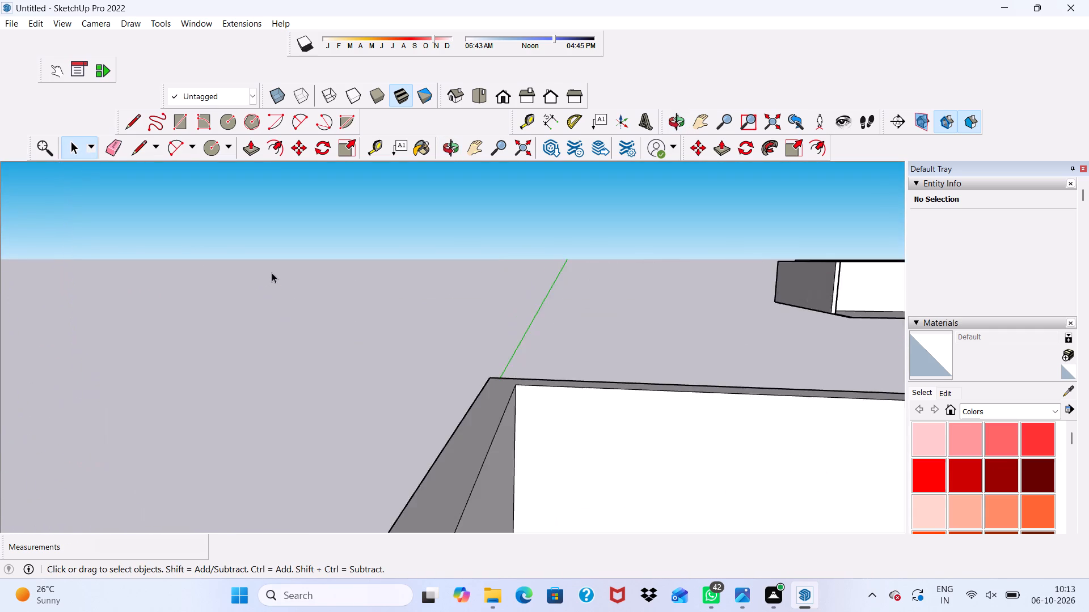
scroll(271, 273, down, 9)
scroll(298, 306, up, 1)
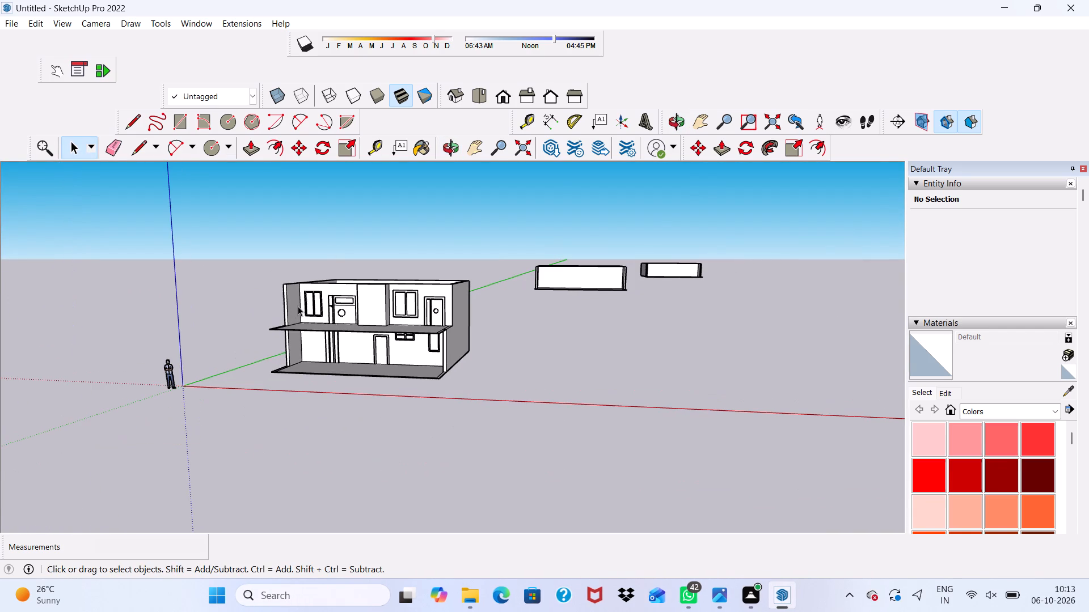
scroll(298, 306, up, 3)
scroll(311, 299, down, 4)
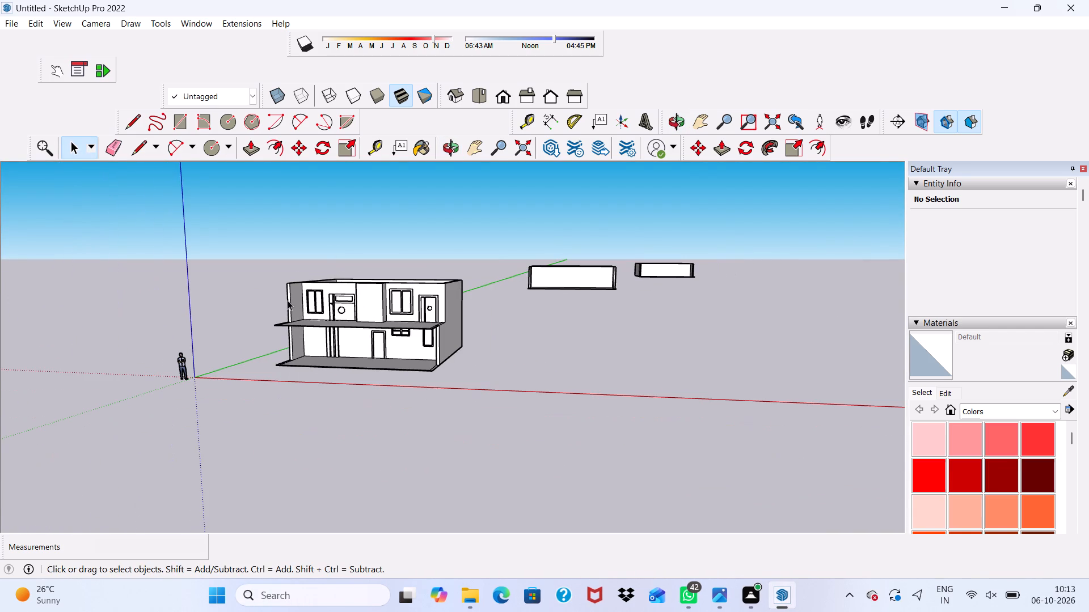
middle_drag(288, 301, 374, 329)
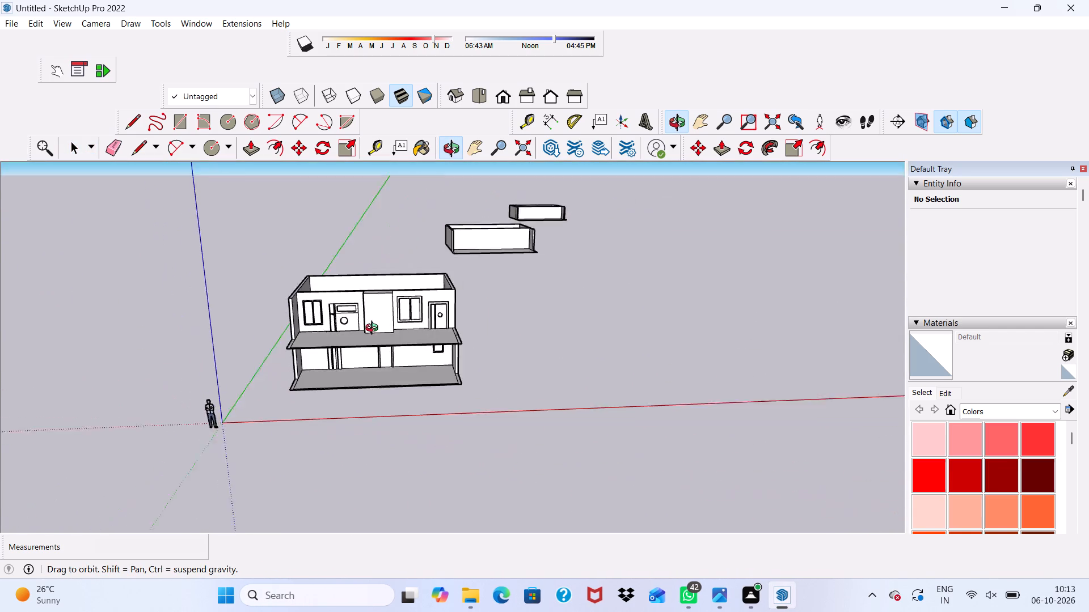
middle_drag(374, 329, 378, 328)
scroll(353, 340, up, 10)
scroll(244, 398, up, 2)
scroll(214, 406, down, 2)
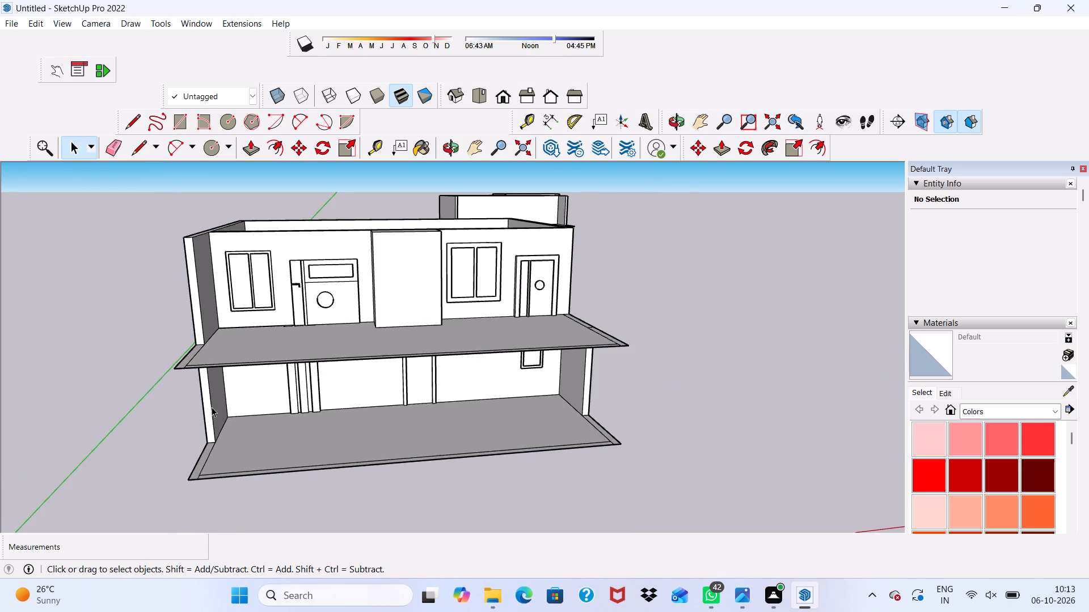
scroll(212, 407, down, 6)
middle_drag(236, 384, 171, 400)
middle_drag(188, 392, 195, 381)
scroll(204, 359, up, 6)
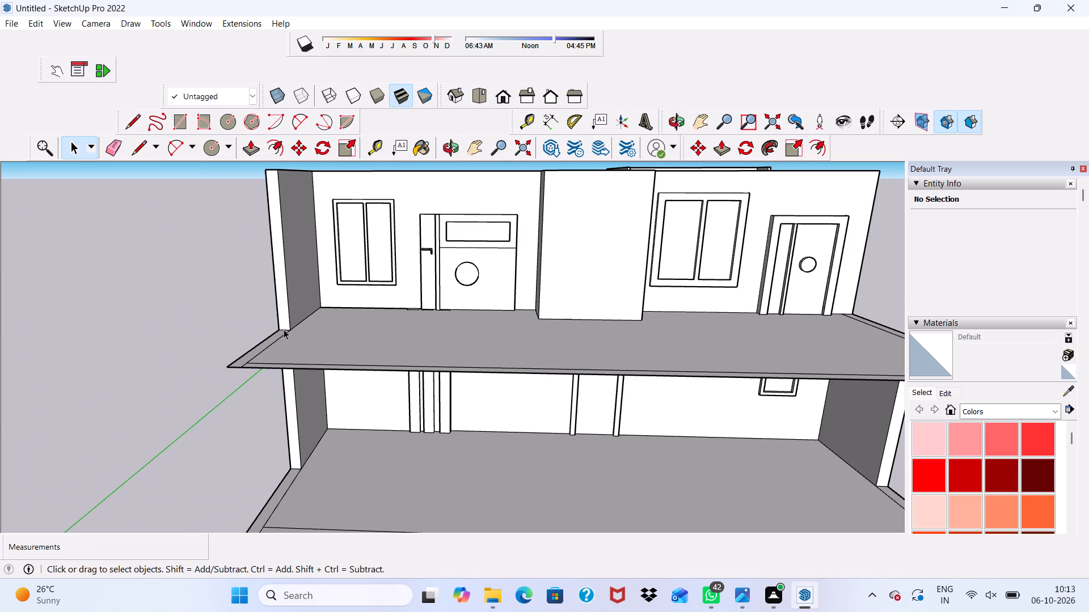
scroll(277, 331, down, 1)
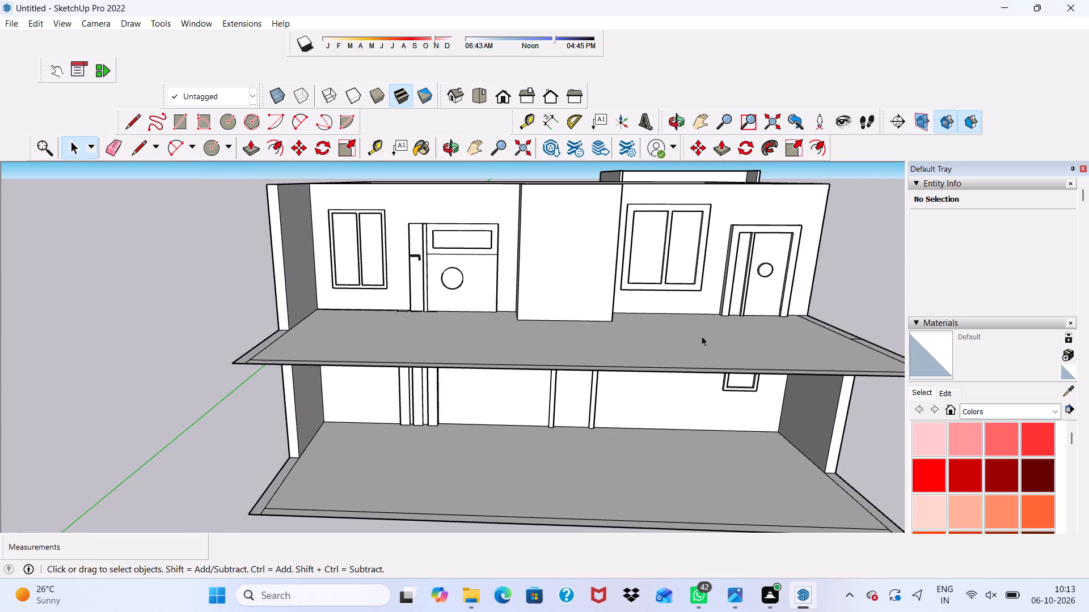
scroll(780, 332, down, 3)
scroll(482, 307, down, 8)
middle_drag(476, 295, 453, 372)
scroll(467, 323, up, 4)
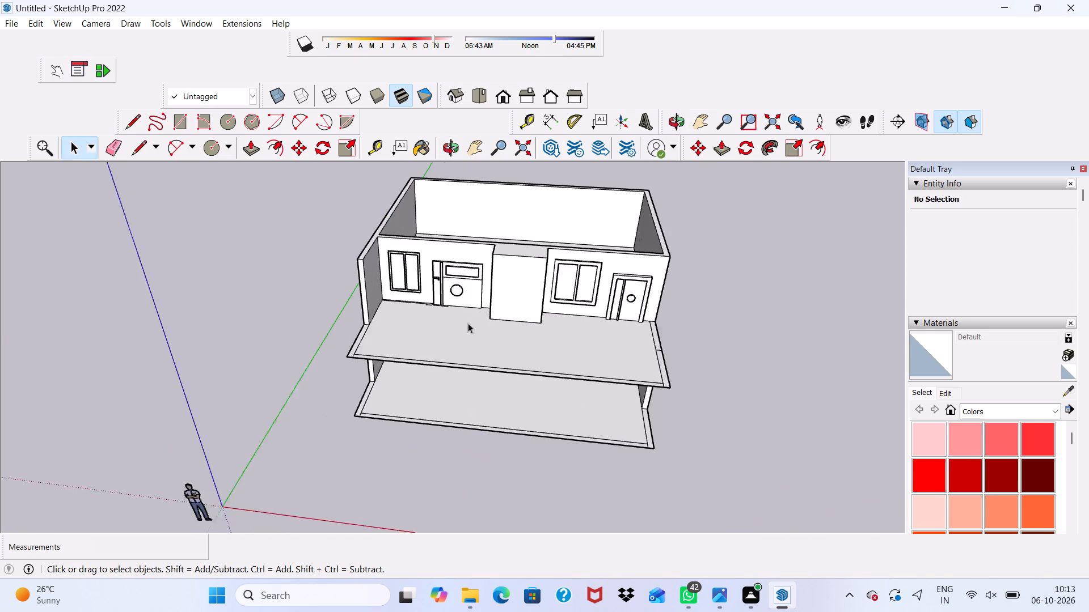
scroll(468, 323, up, 2)
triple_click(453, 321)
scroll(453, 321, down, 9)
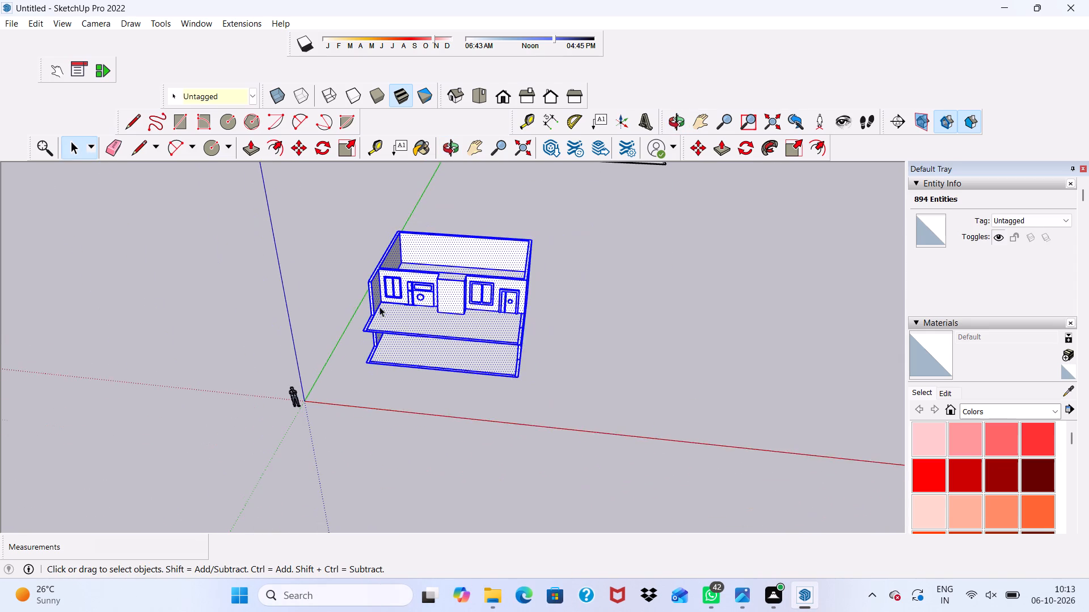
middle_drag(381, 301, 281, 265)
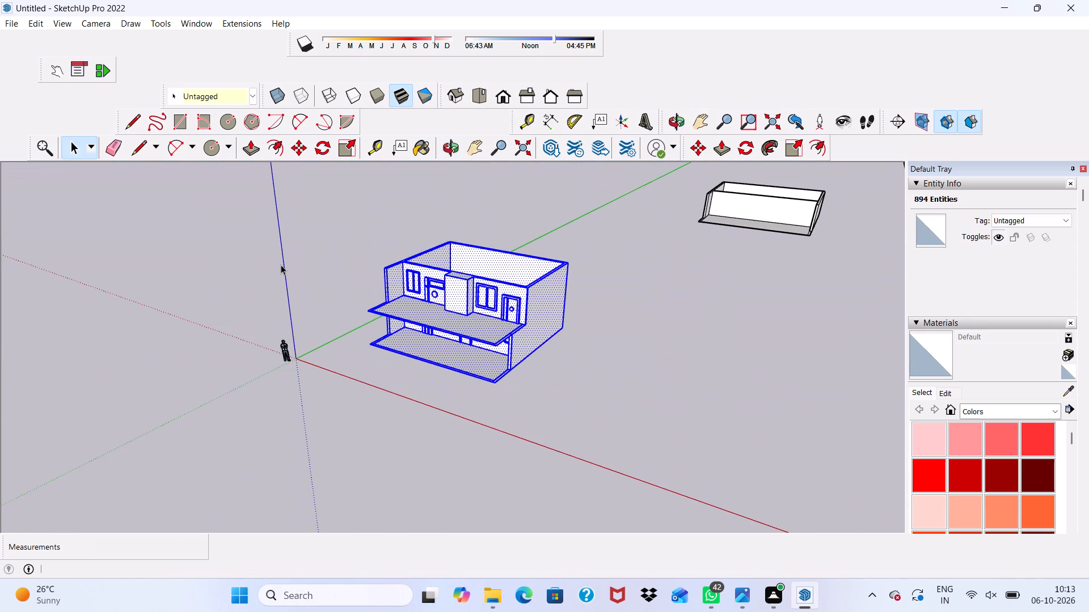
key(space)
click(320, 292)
Select the whole nearer detached storey behind the two-storey block and move it about 41' 7" forward, away from the farther storey.
middle_drag(326, 300, 474, 269)
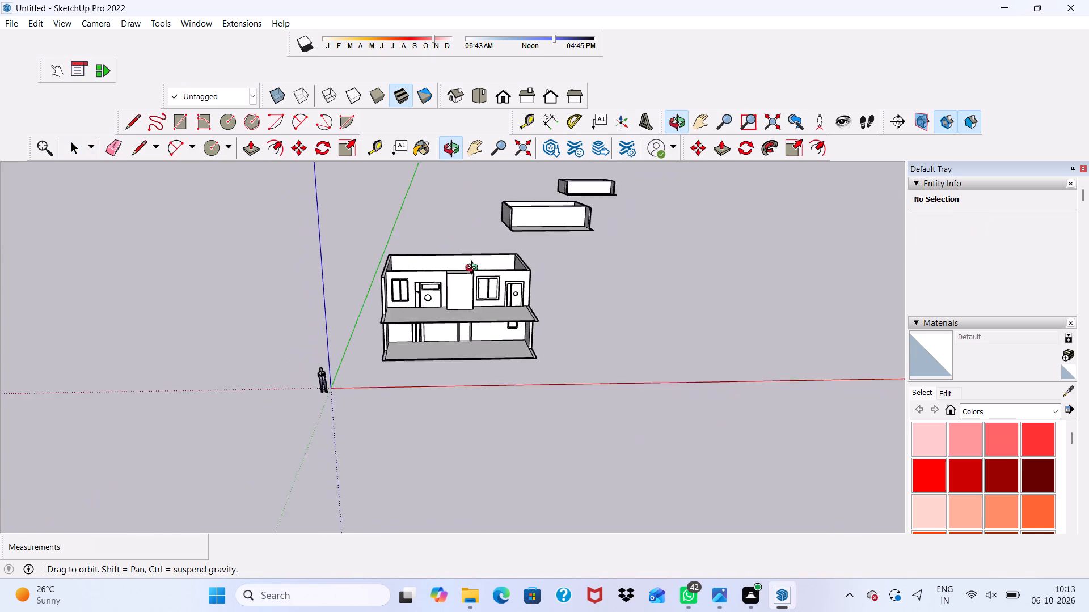
middle_drag(474, 269, 481, 211)
scroll(548, 245, up, 6)
scroll(450, 322, down, 4)
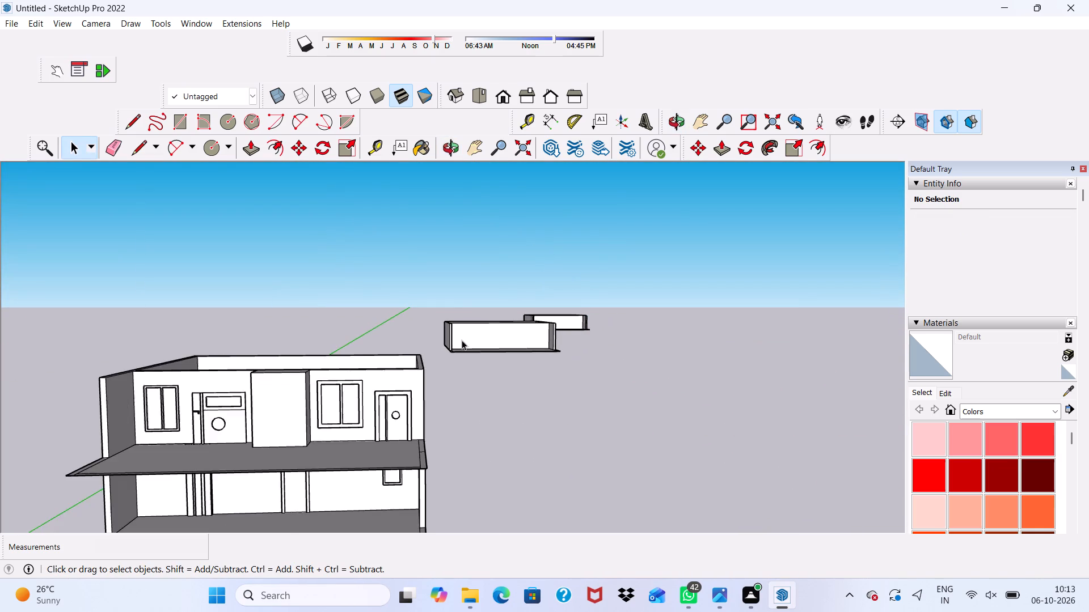
scroll(458, 346, up, 3)
scroll(451, 325, down, 9)
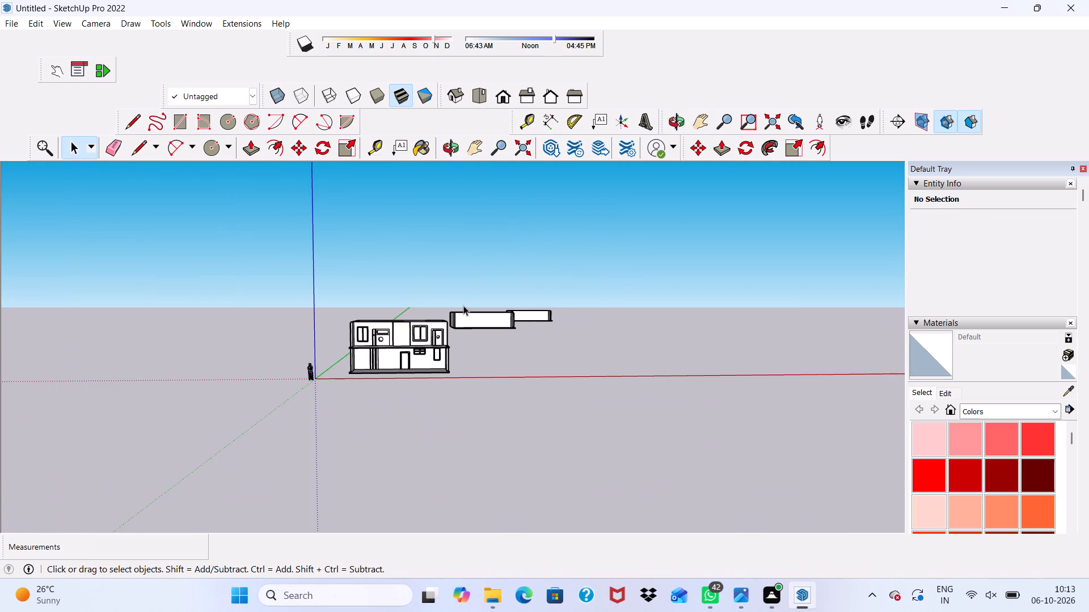
scroll(464, 313, up, 6)
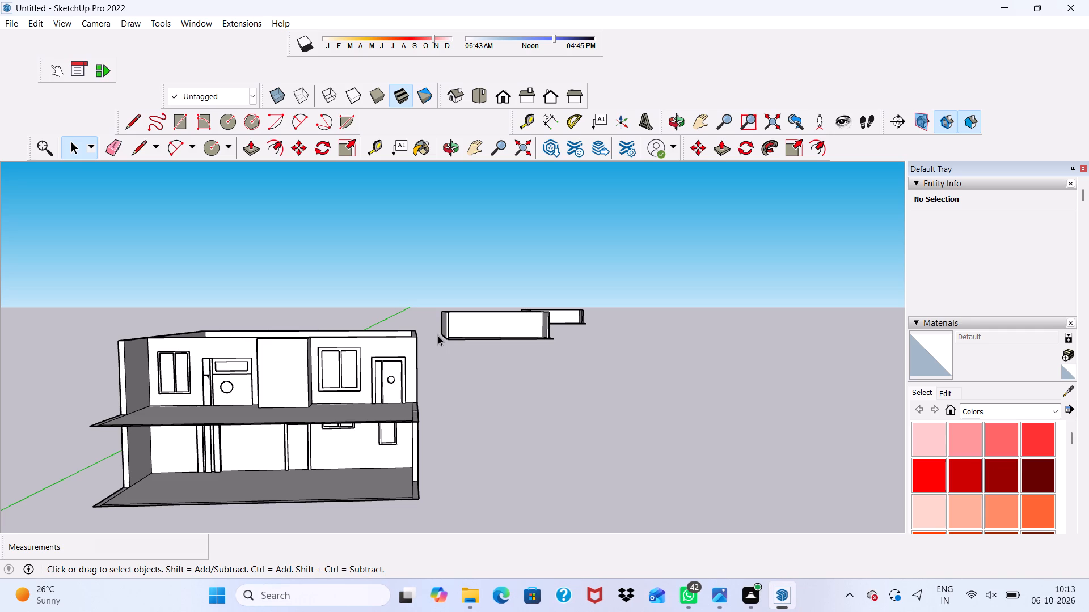
scroll(512, 329, down, 6)
scroll(485, 335, up, 4)
click(485, 334)
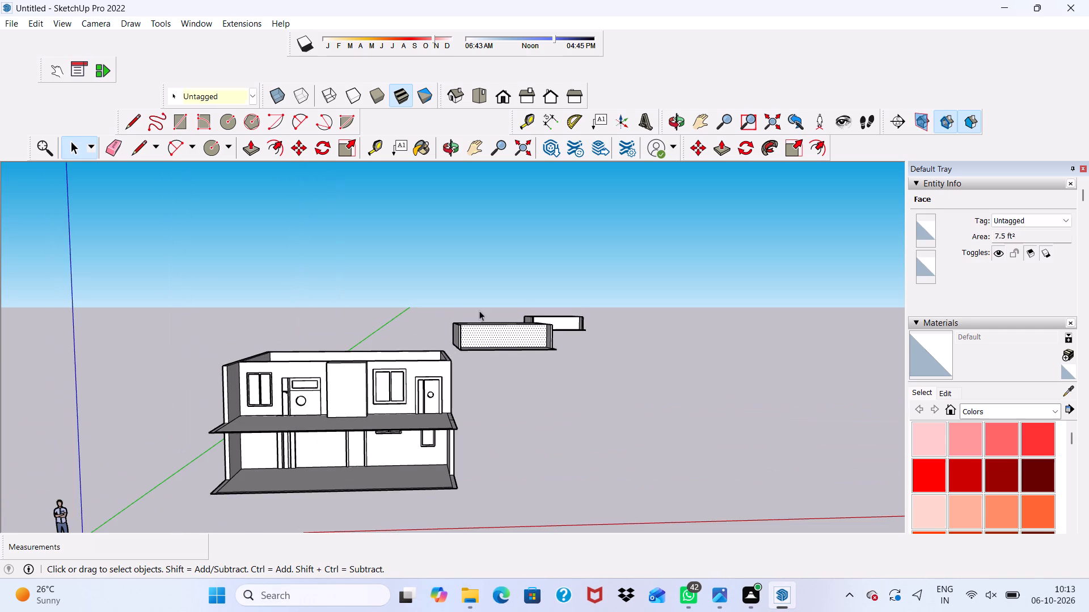
scroll(479, 311, up, 4)
double_click(522, 335)
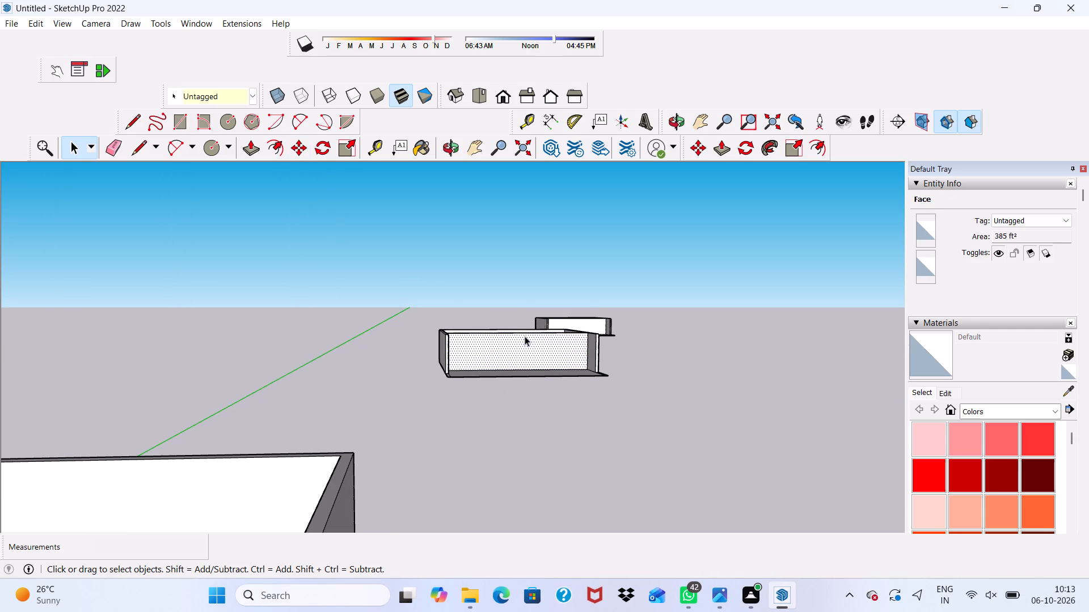
double_click(528, 338)
triple_click(526, 351)
click(526, 351)
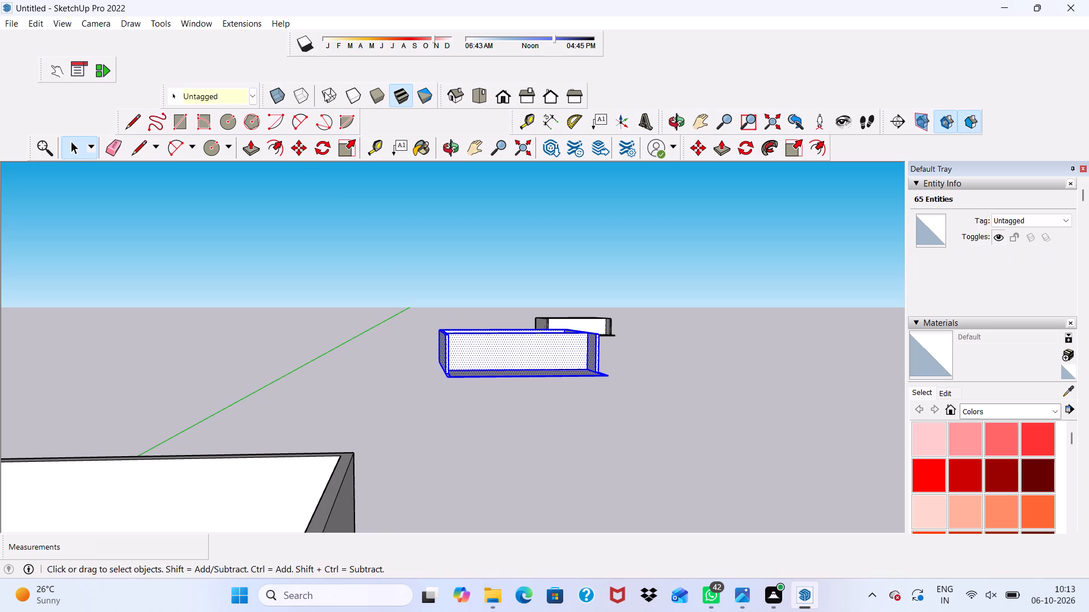
click(296, 145)
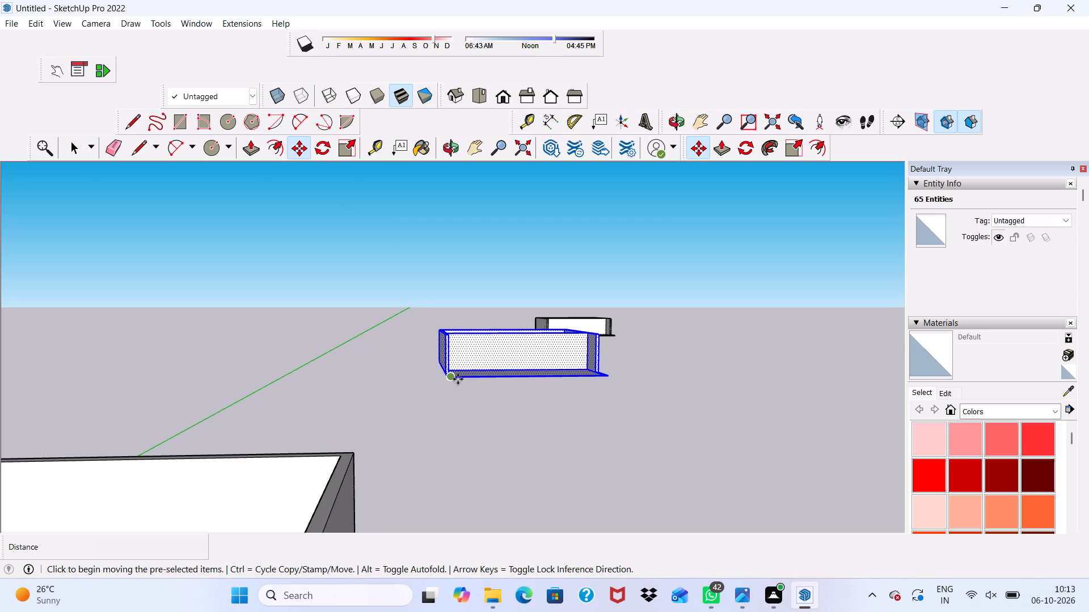
drag(453, 375, 549, 508)
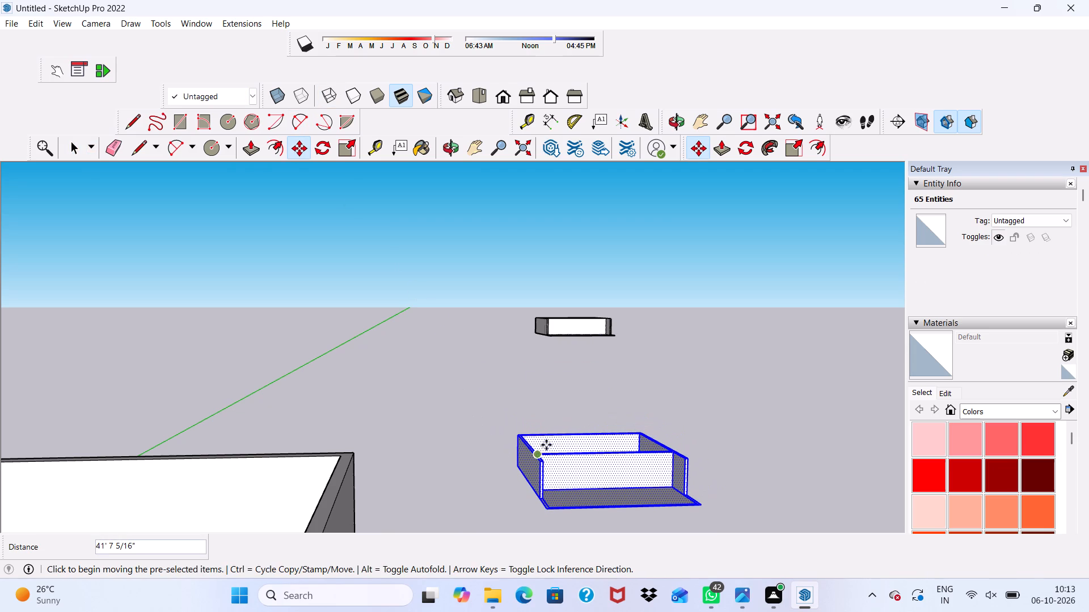
key(space)
click(626, 348)
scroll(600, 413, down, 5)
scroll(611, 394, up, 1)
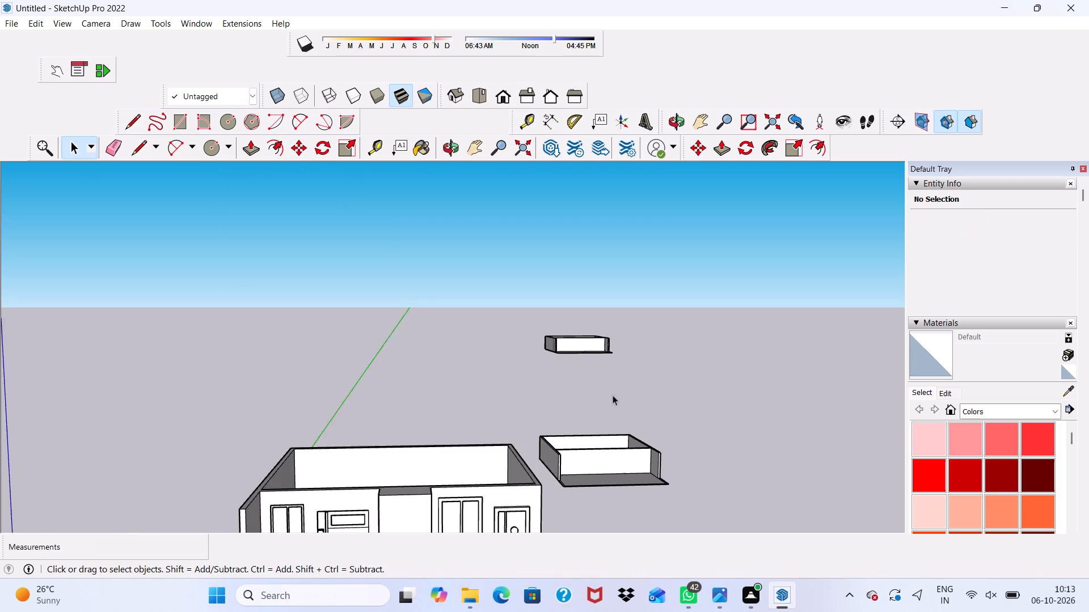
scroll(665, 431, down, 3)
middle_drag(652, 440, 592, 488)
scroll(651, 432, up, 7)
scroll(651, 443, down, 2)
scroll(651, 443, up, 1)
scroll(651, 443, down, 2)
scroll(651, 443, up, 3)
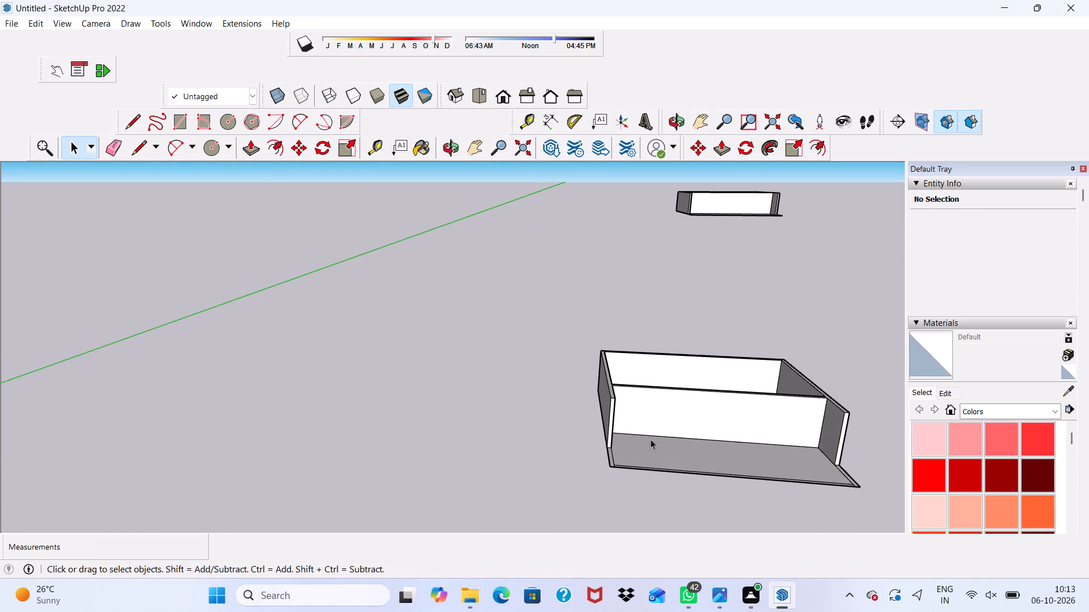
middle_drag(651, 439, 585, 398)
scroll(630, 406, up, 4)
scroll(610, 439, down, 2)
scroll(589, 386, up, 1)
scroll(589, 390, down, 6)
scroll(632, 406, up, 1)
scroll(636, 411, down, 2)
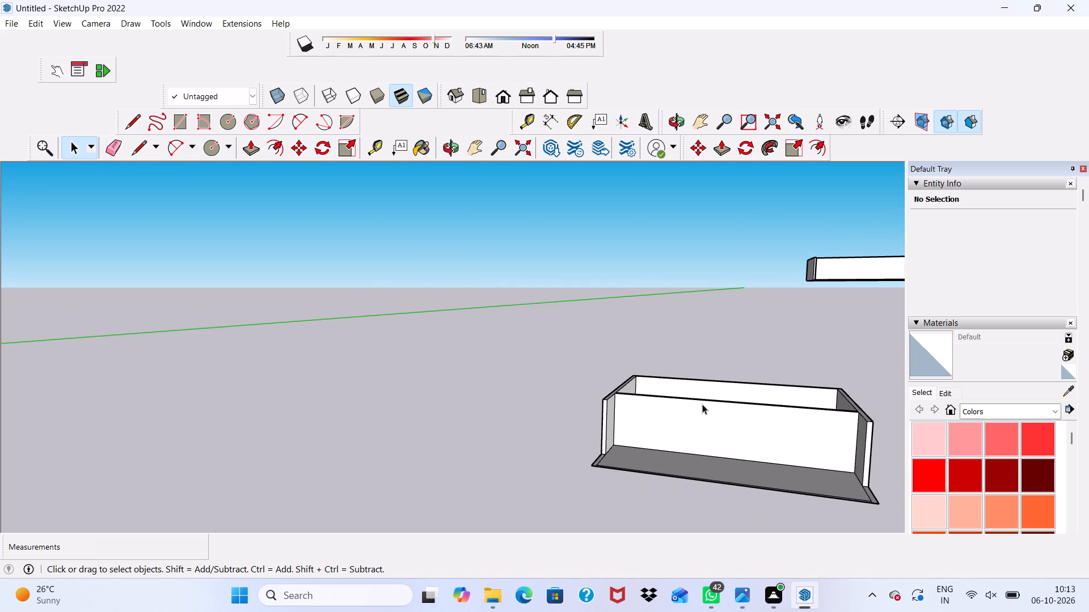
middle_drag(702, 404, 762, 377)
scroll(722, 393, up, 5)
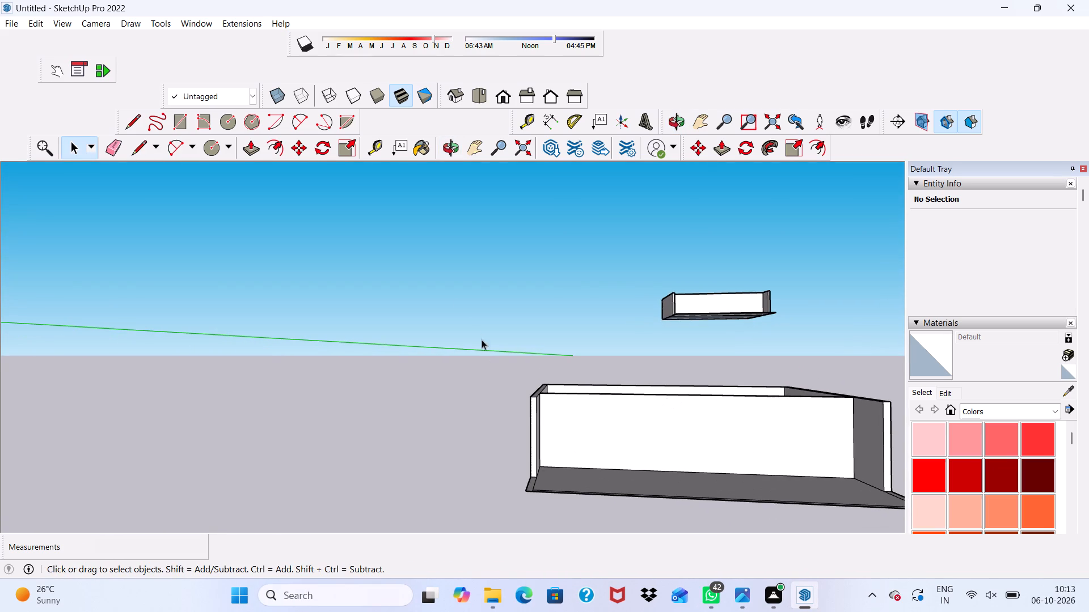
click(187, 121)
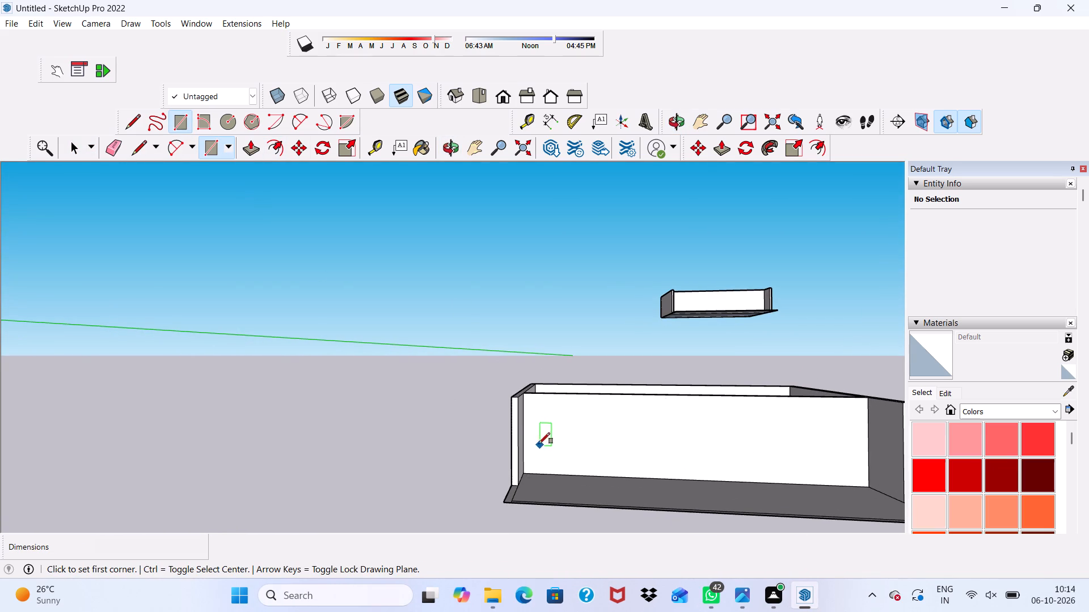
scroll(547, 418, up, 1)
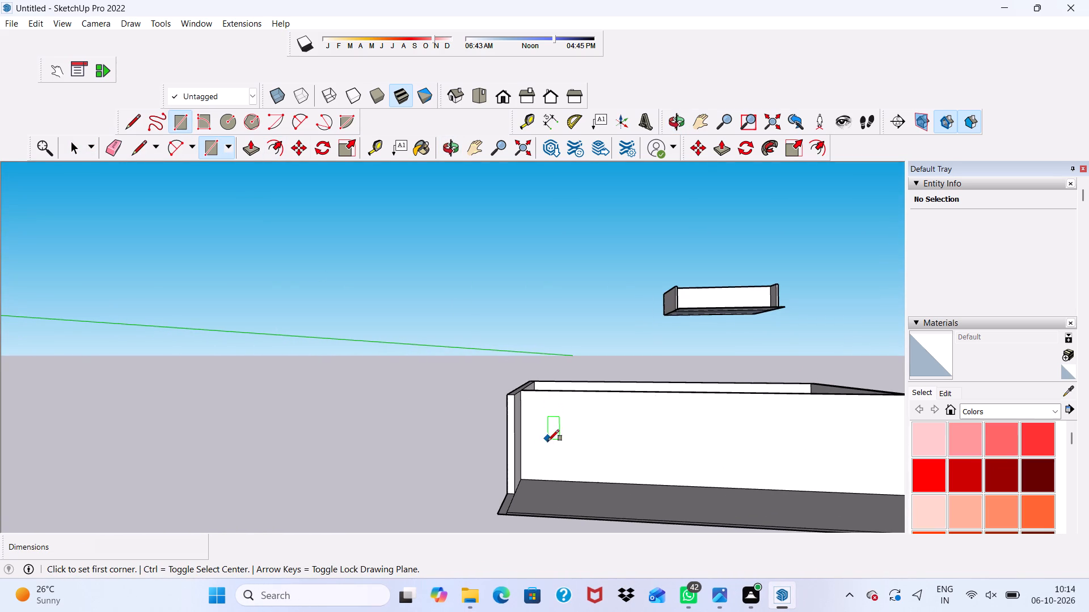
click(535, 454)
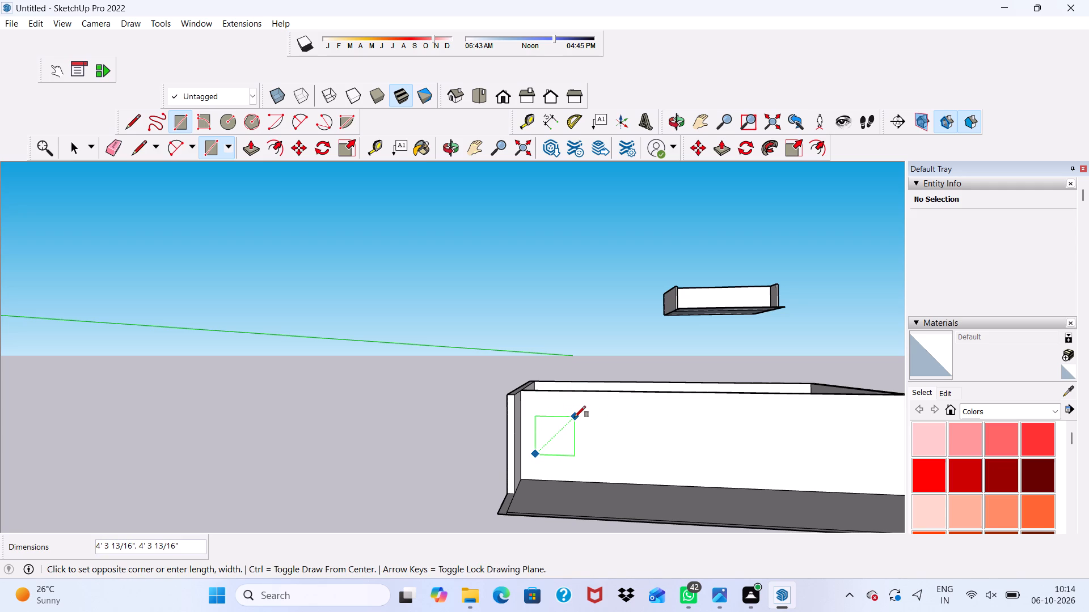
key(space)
Select the whole nearer detached storey and move it about 155' 3", close alongside the two-storey block.
scroll(565, 400, down, 6)
scroll(600, 324, up, 1)
scroll(604, 341, down, 4)
middle_drag(627, 360, 657, 435)
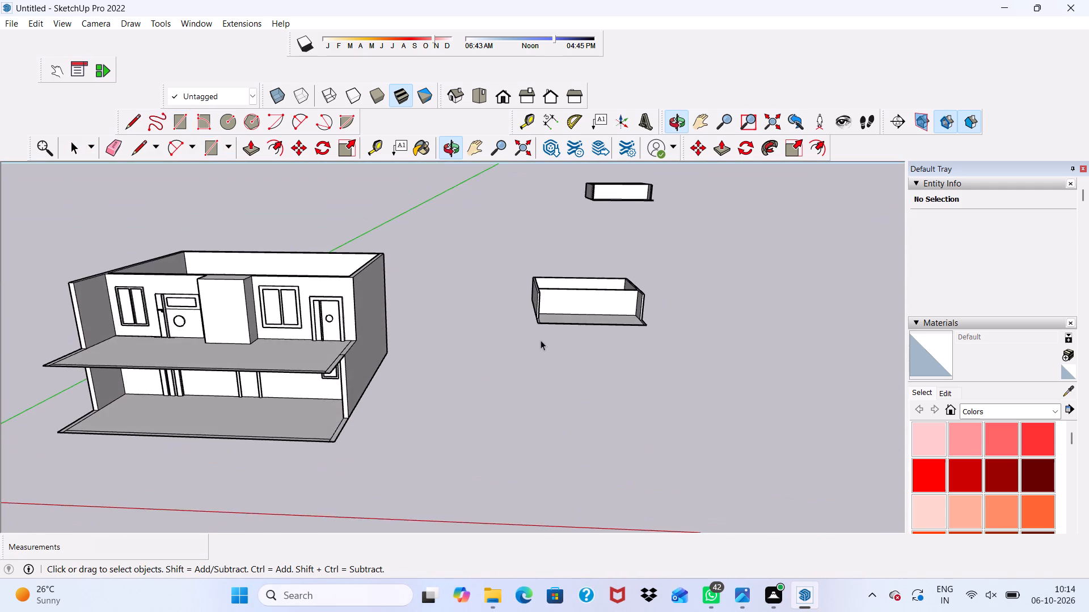
scroll(531, 336, up, 5)
double_click(543, 320)
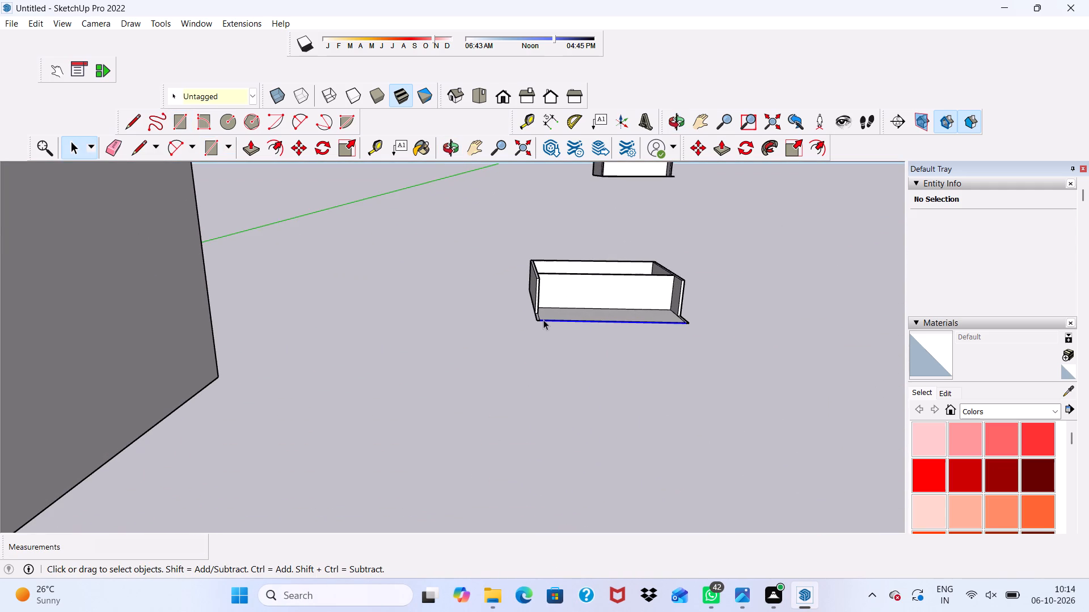
triple_click(538, 313)
click(535, 313)
click(552, 305)
scroll(550, 307, down, 4)
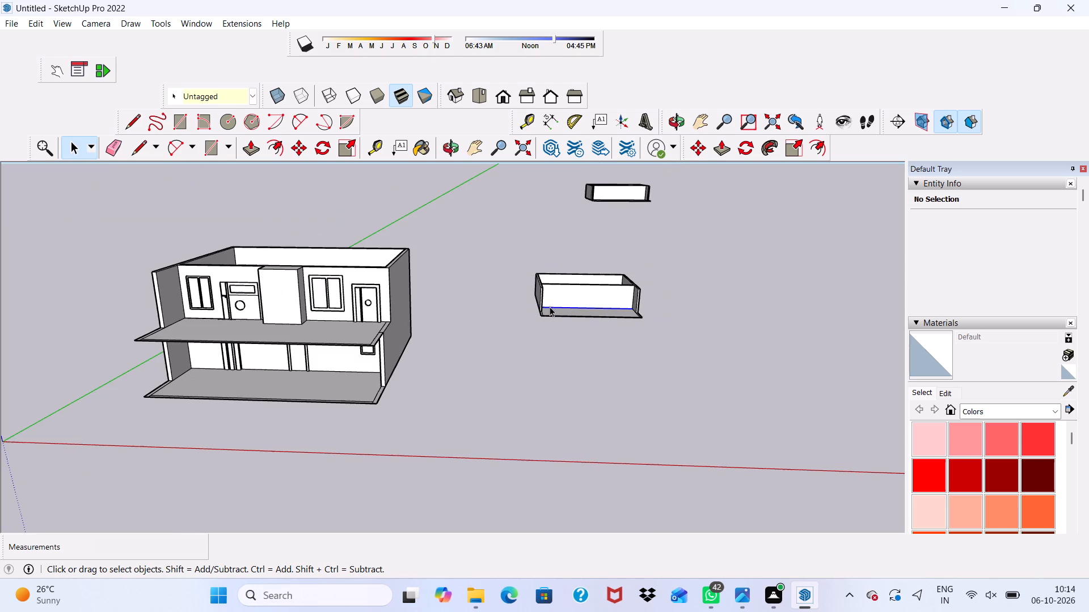
triple_click(549, 304)
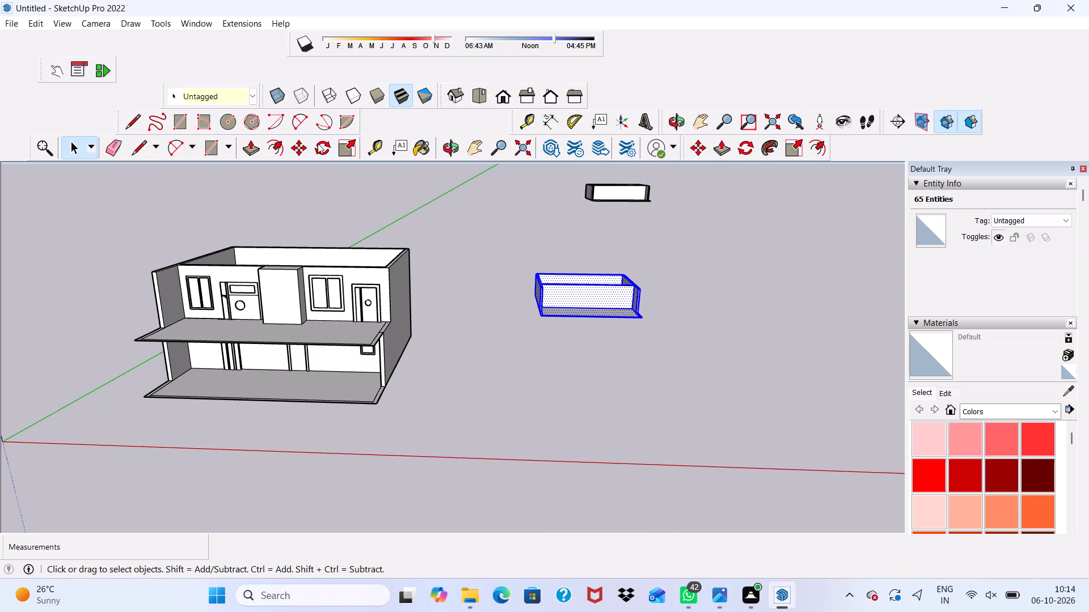
click(299, 139)
scroll(336, 205, down, 1)
scroll(358, 240, up, 4)
scroll(370, 257, down, 2)
middle_drag(575, 289, 220, 326)
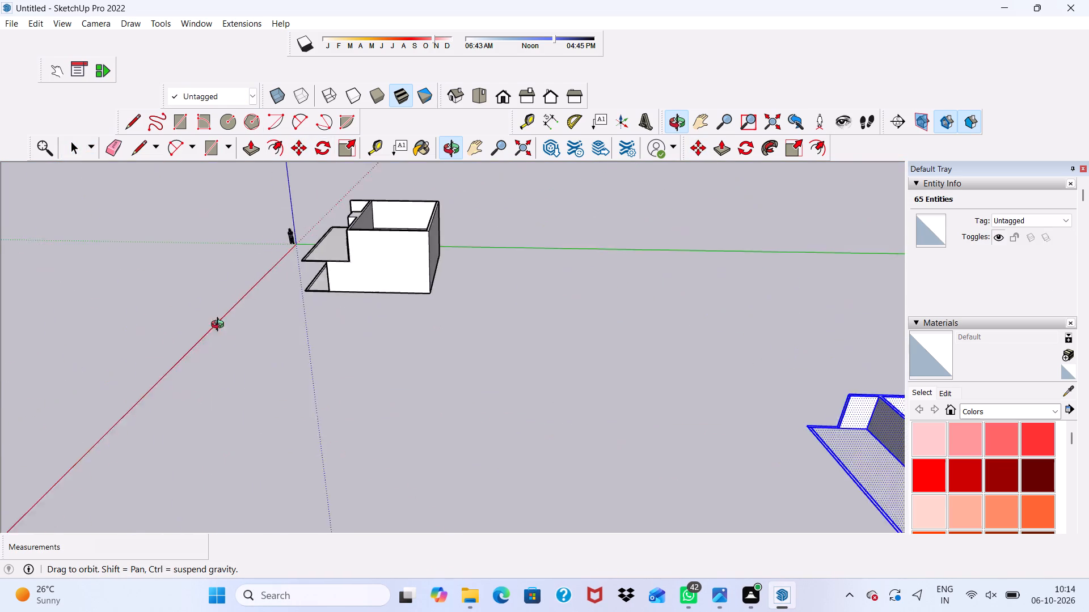
middle_drag(220, 326, 348, 327)
scroll(704, 280, up, 4)
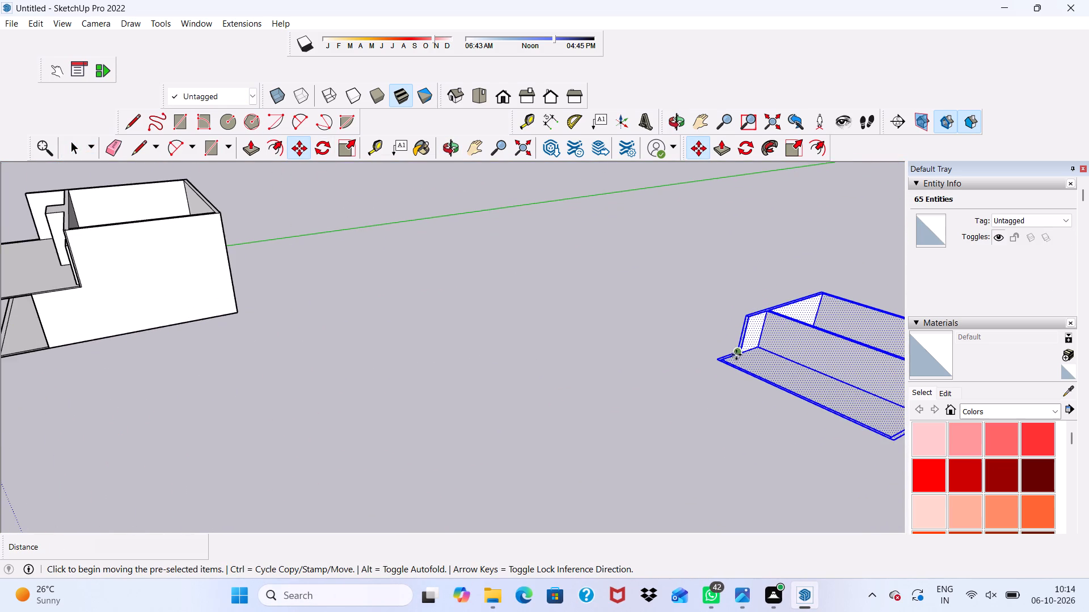
click(739, 352)
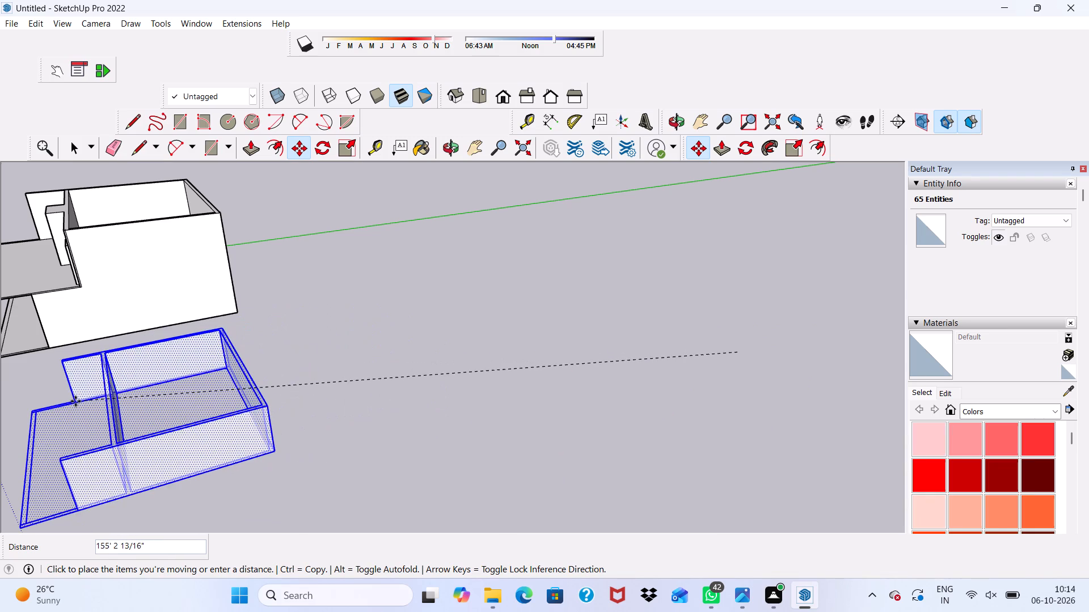
click(75, 401)
scroll(200, 379, down, 5)
middle_drag(238, 389, 78, 359)
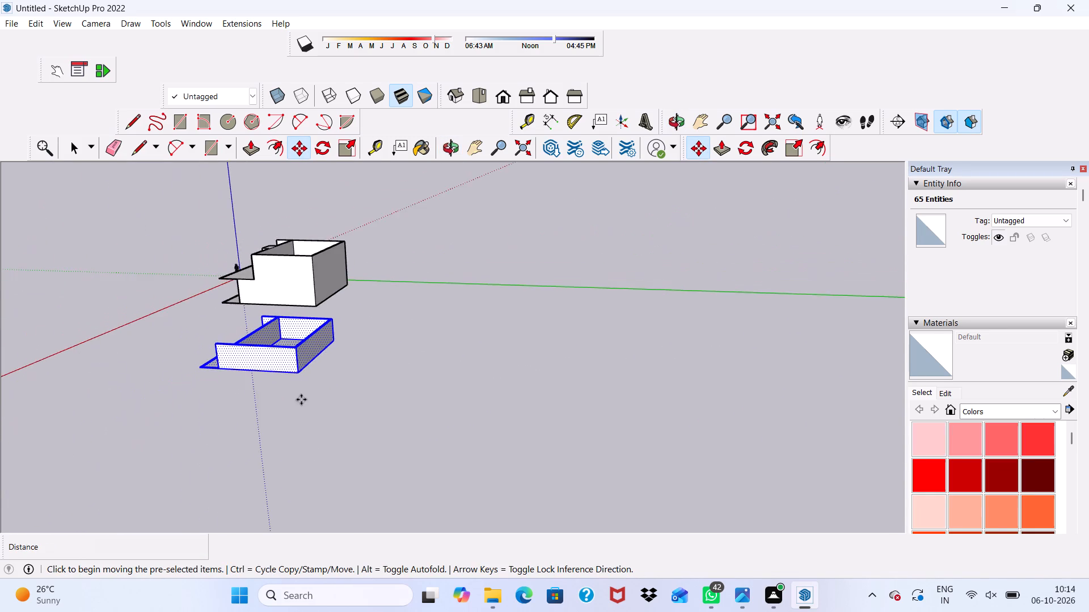
Move the selected detached storey by its bottom corner onto the matching top corner of the two-storey block, about 45' 5".
scroll(301, 399, up, 5)
scroll(260, 348, up, 9)
click(301, 384)
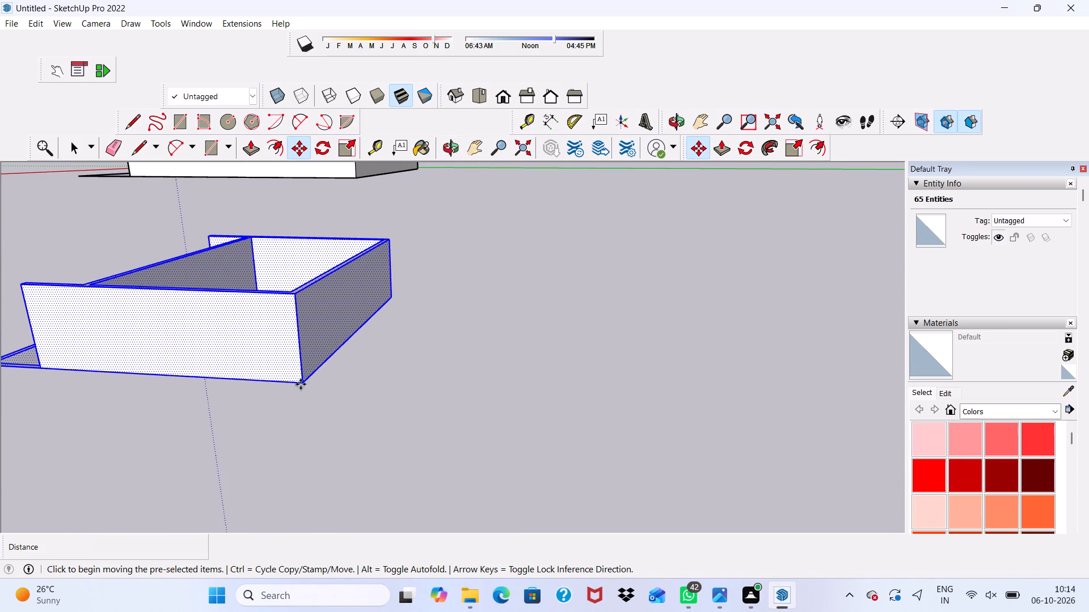
scroll(290, 354, down, 2)
scroll(290, 345, up, 1)
scroll(293, 338, down, 2)
scroll(358, 173, up, 2)
scroll(356, 181, down, 14)
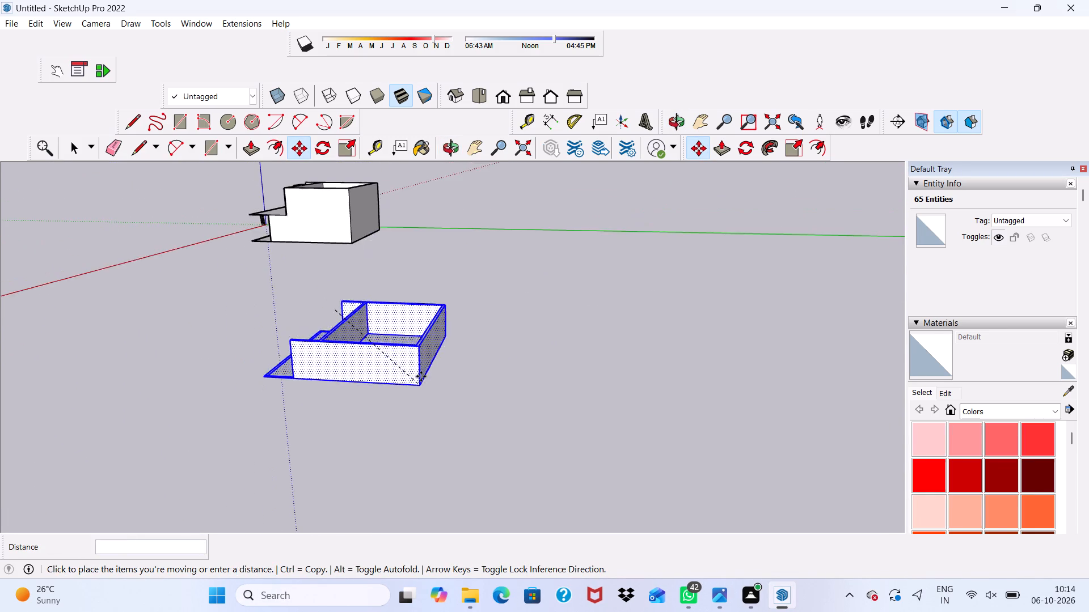
scroll(421, 376, down, 5)
scroll(389, 182, up, 11)
scroll(365, 241, down, 5)
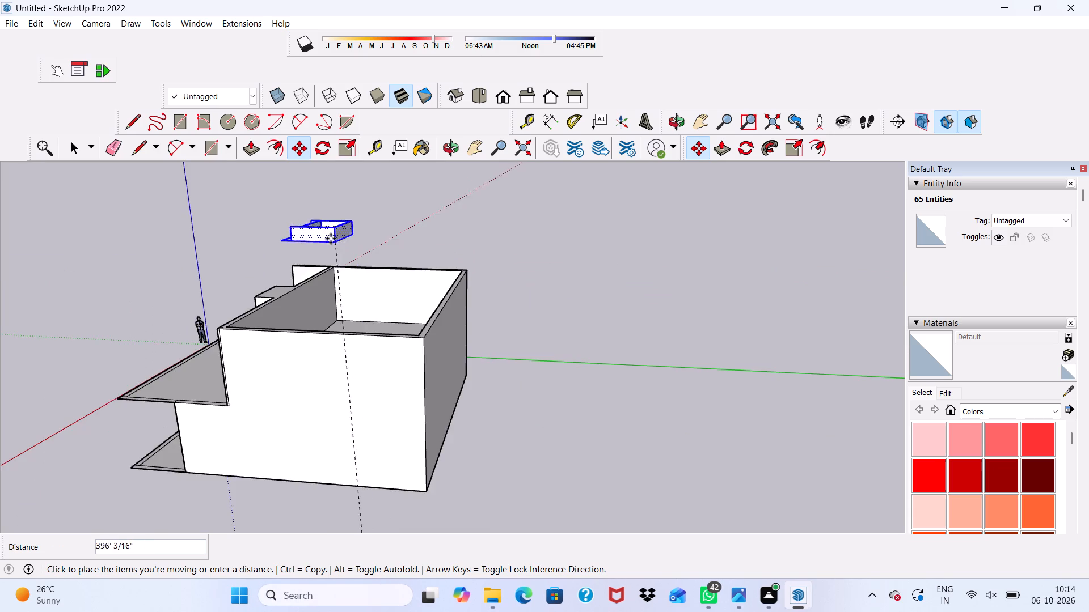
scroll(331, 239, down, 3)
scroll(365, 267, up, 9)
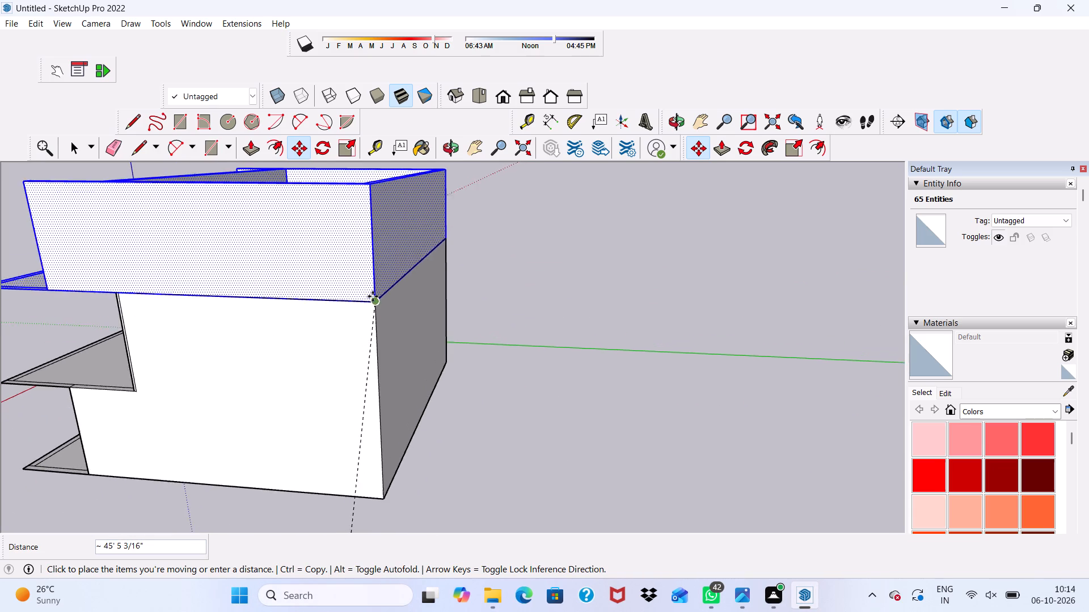
scroll(373, 296, up, 6)
click(370, 308)
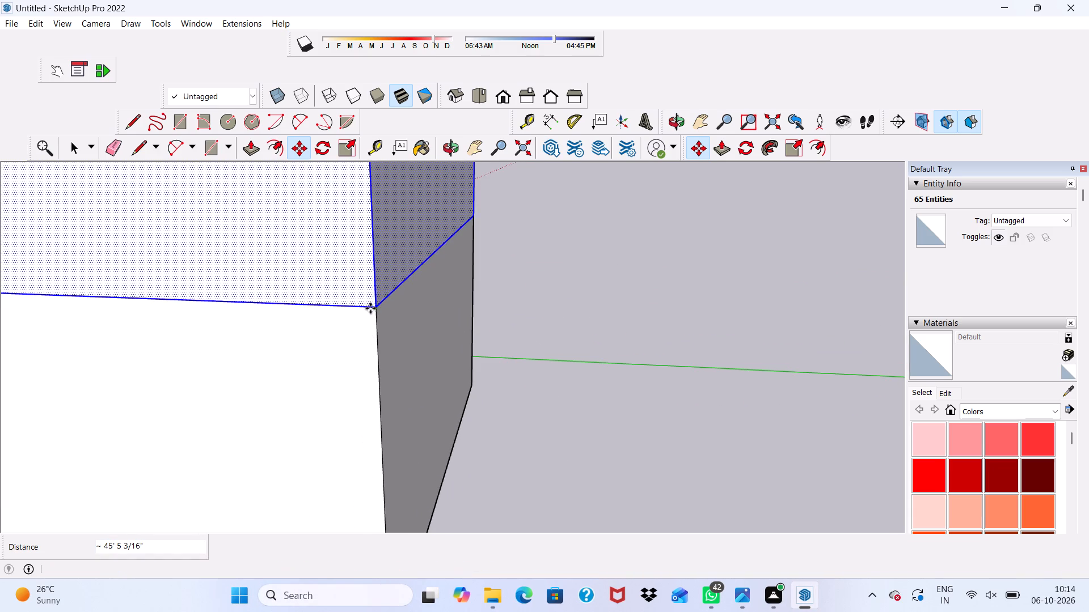
scroll(410, 280, down, 4)
scroll(500, 273, down, 3)
key(space)
click(497, 309)
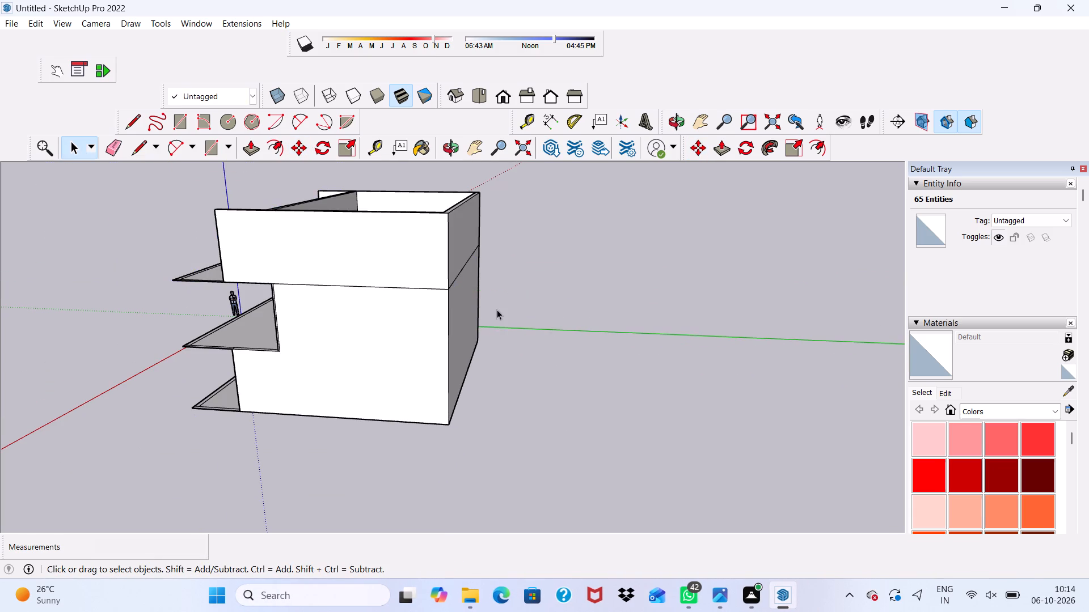
Erase the seam lines between the second and third storeys on both side walls and the rear wall.
scroll(345, 274, up, 5)
middle_drag(336, 270, 0, 273)
scroll(609, 286, up, 5)
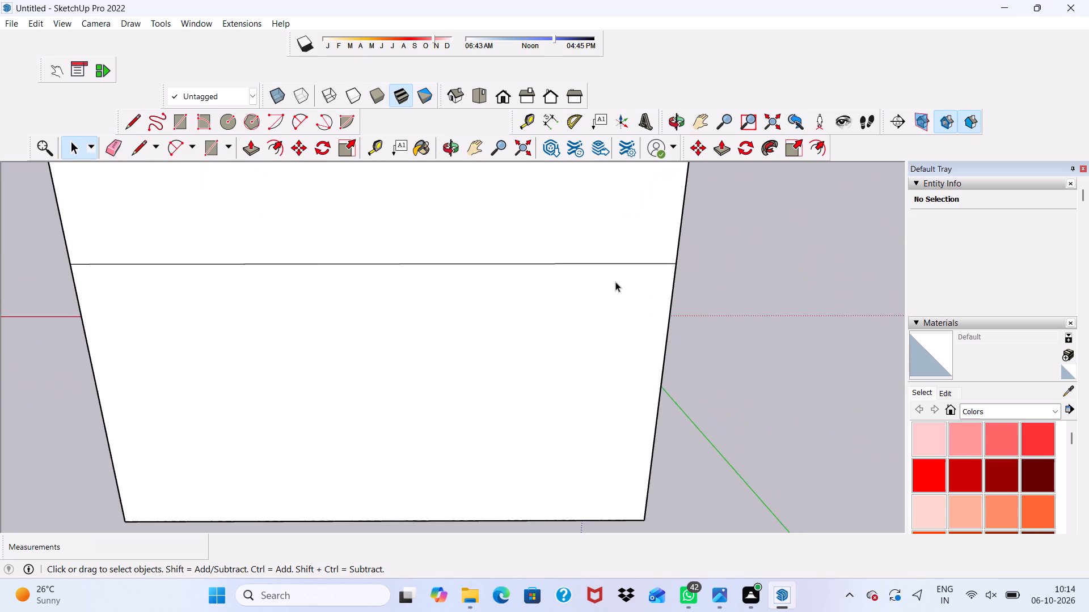
scroll(614, 281, down, 1)
middle_drag(611, 280, 351, 334)
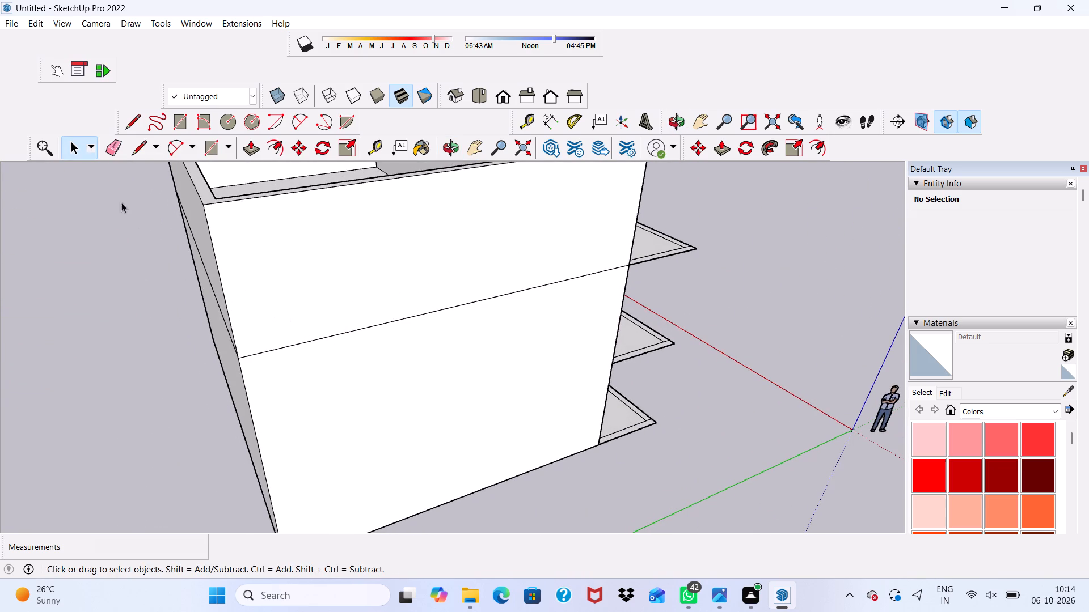
click(105, 144)
drag(316, 313, 331, 339)
scroll(179, 352, down, 2)
middle_drag(194, 363, 289, 363)
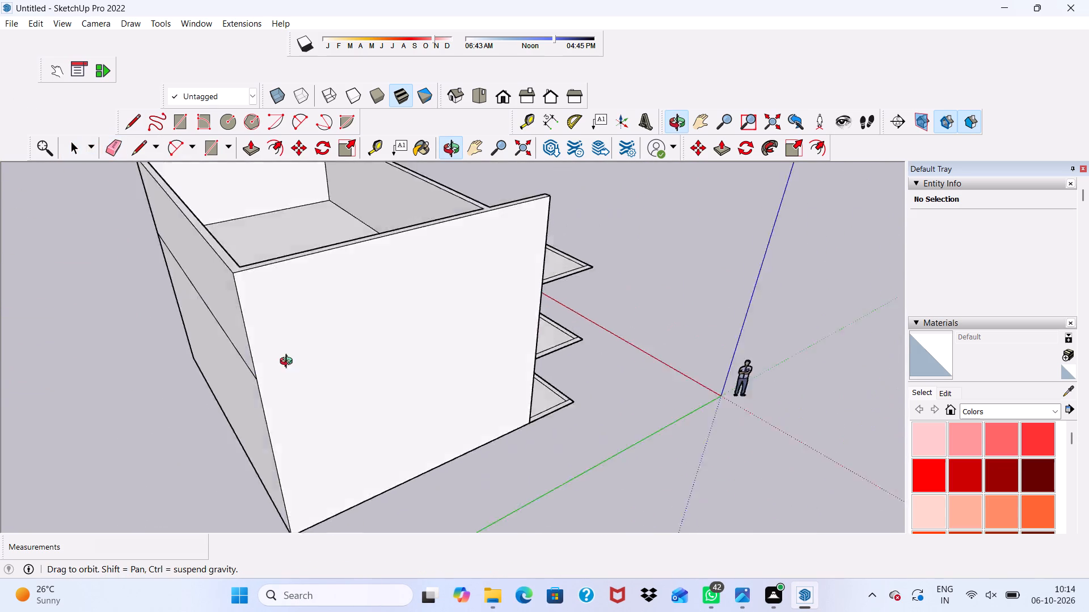
middle_drag(289, 363, 417, 334)
drag(413, 295, 421, 335)
scroll(282, 298, down, 1)
middle_drag(288, 299, 670, 267)
drag(657, 271, 656, 304)
scroll(425, 314, down, 3)
middle_drag(411, 319, 693, 326)
scroll(400, 287, up, 5)
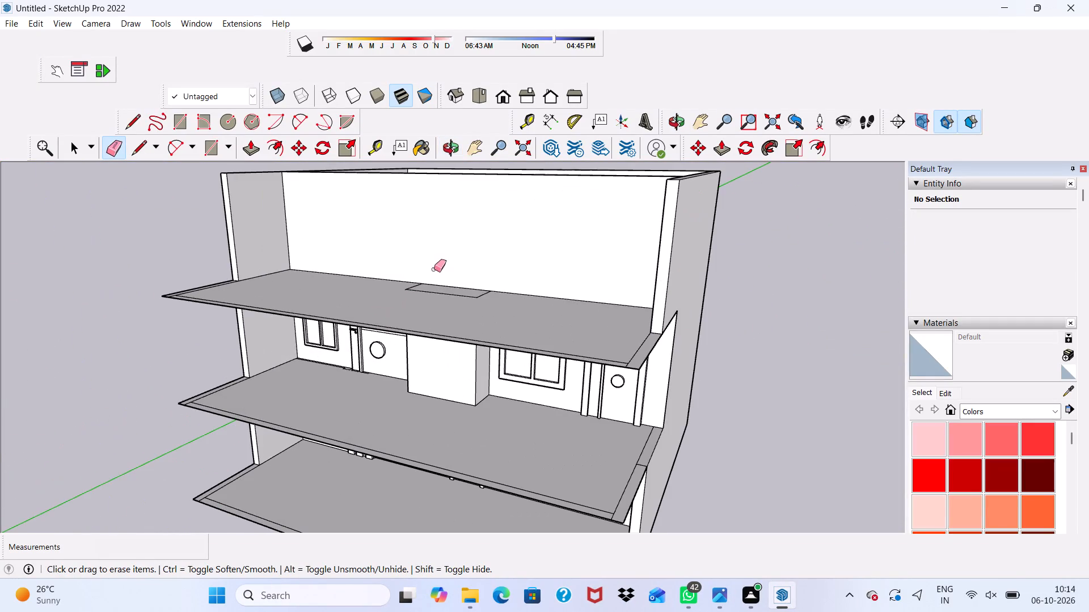
middle_drag(439, 302, 570, 260)
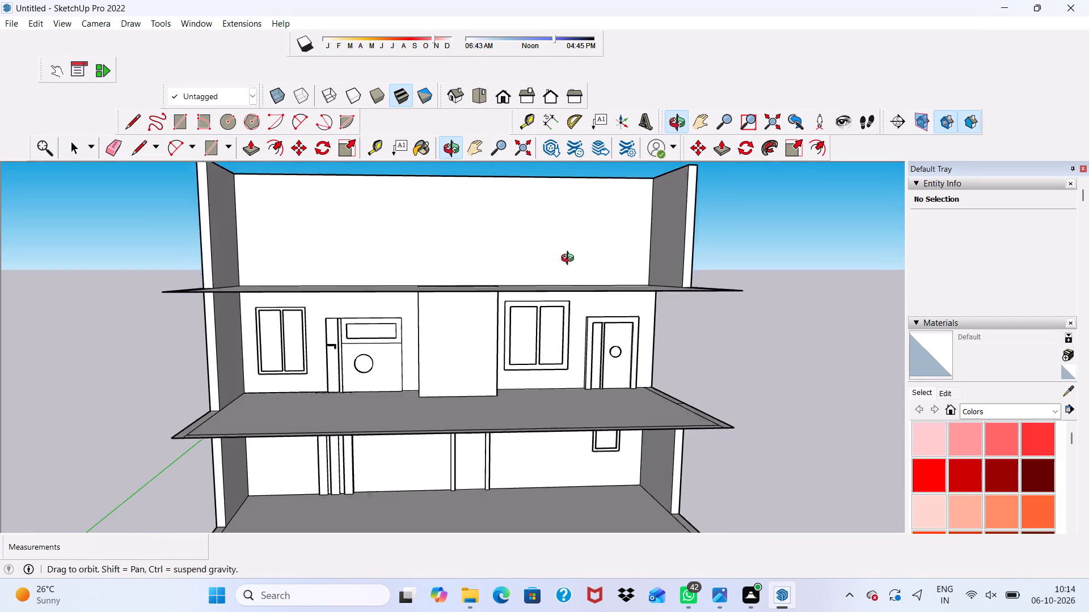
middle_drag(570, 260, 569, 269)
scroll(554, 271, down, 1)
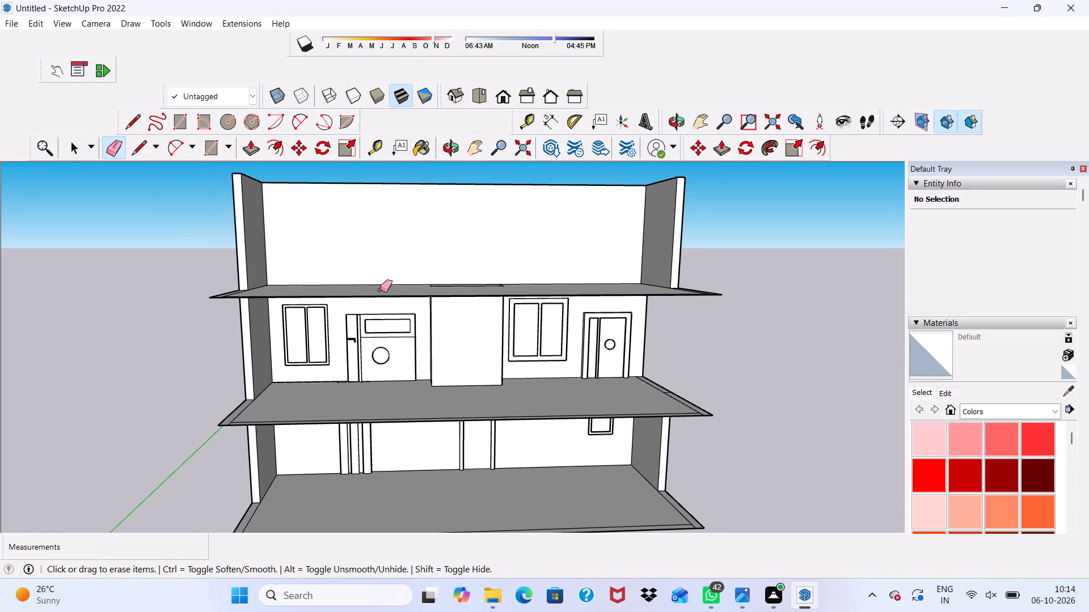
key(space)
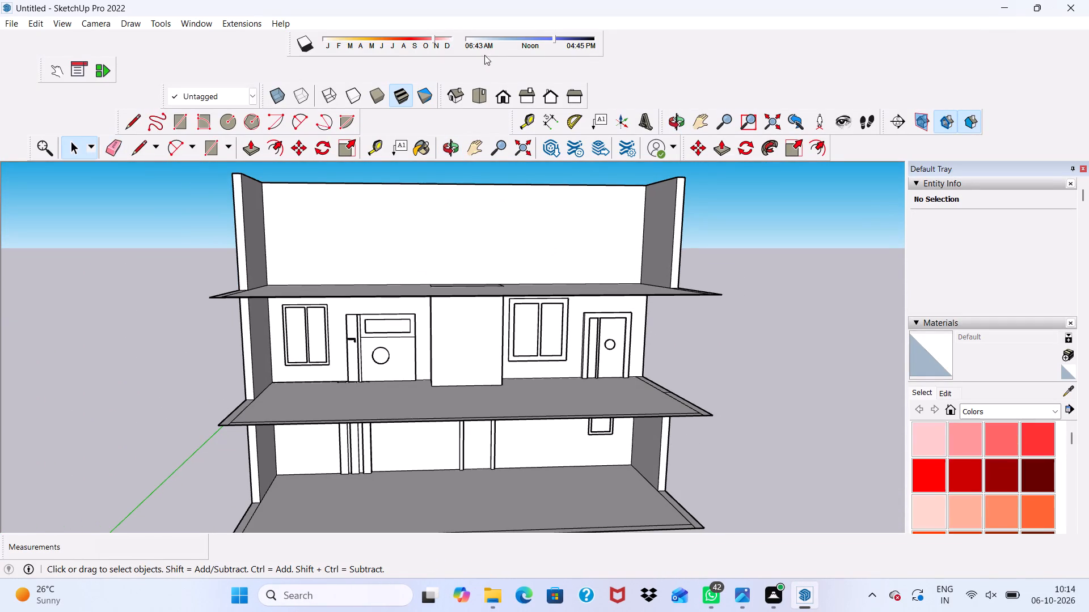
Push/Pull the small rectangle on the third storey's balcony floor up 10' to the top of the front wall.
click(245, 141)
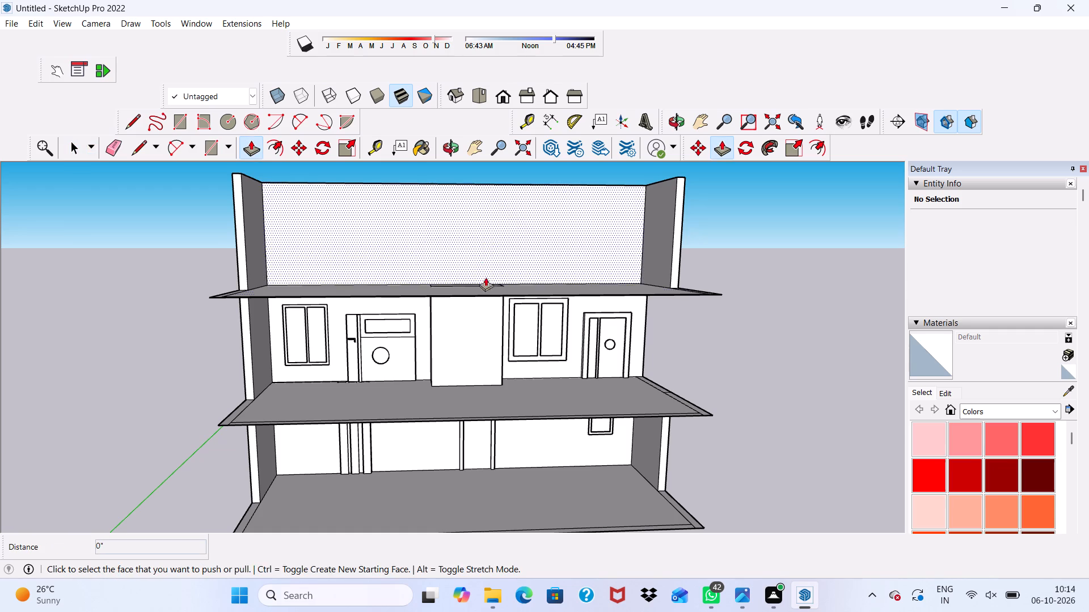
middle_drag(492, 294, 457, 361)
scroll(458, 359, down, 1)
scroll(466, 294, up, 5)
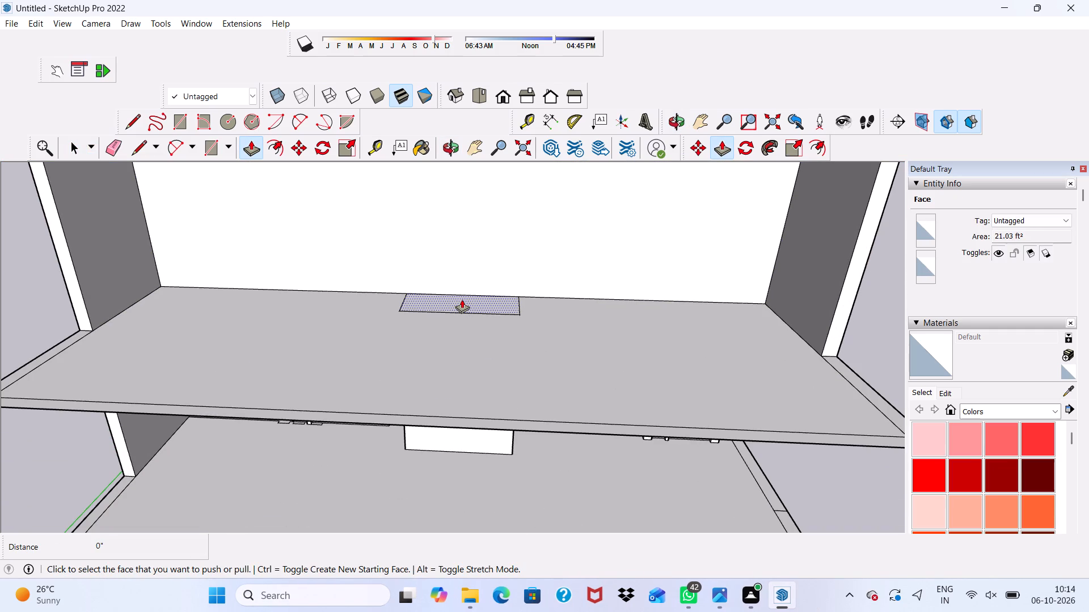
click(462, 299)
scroll(423, 294, down, 4)
scroll(475, 236, down, 1)
scroll(465, 179, up, 5)
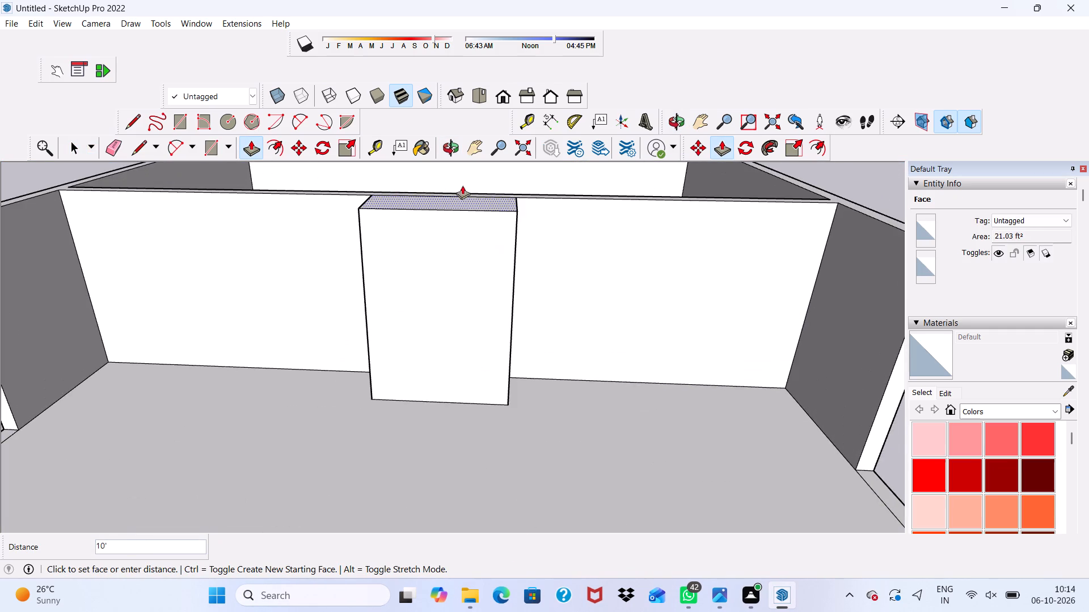
middle_drag(462, 197, 437, 297)
scroll(429, 258, up, 1)
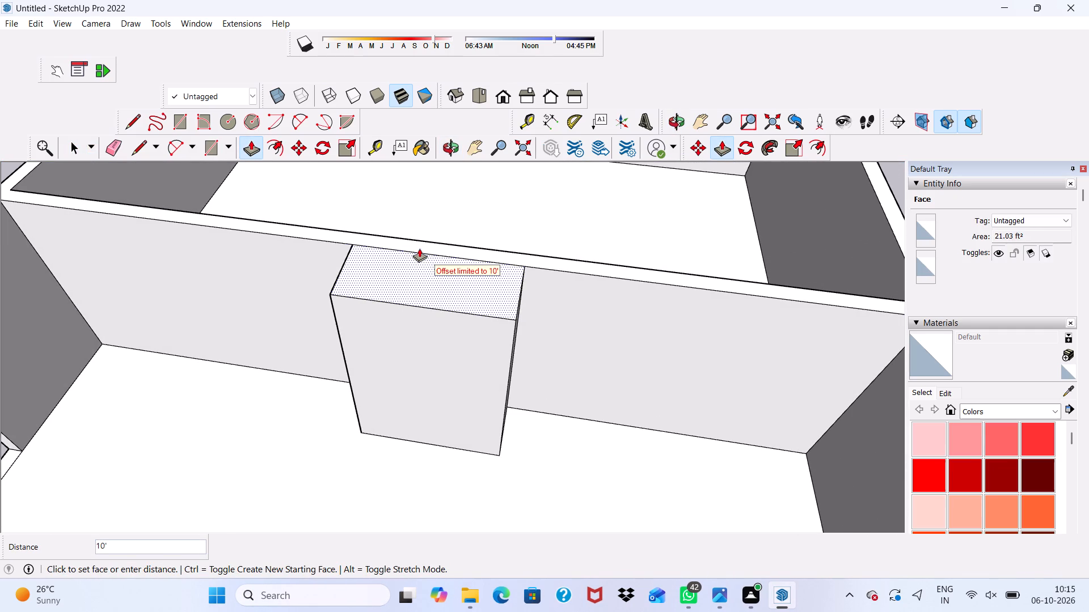
click(419, 248)
middle_drag(365, 283, 426, 193)
scroll(420, 276, down, 4)
click(432, 338)
key(space)
Examine the stacked block's front, comparing the blank third-storey wall with the second storey's windows, doors and projecting column.
scroll(432, 338, down, 3)
middle_drag(423, 338, 449, 223)
scroll(413, 236, up, 5)
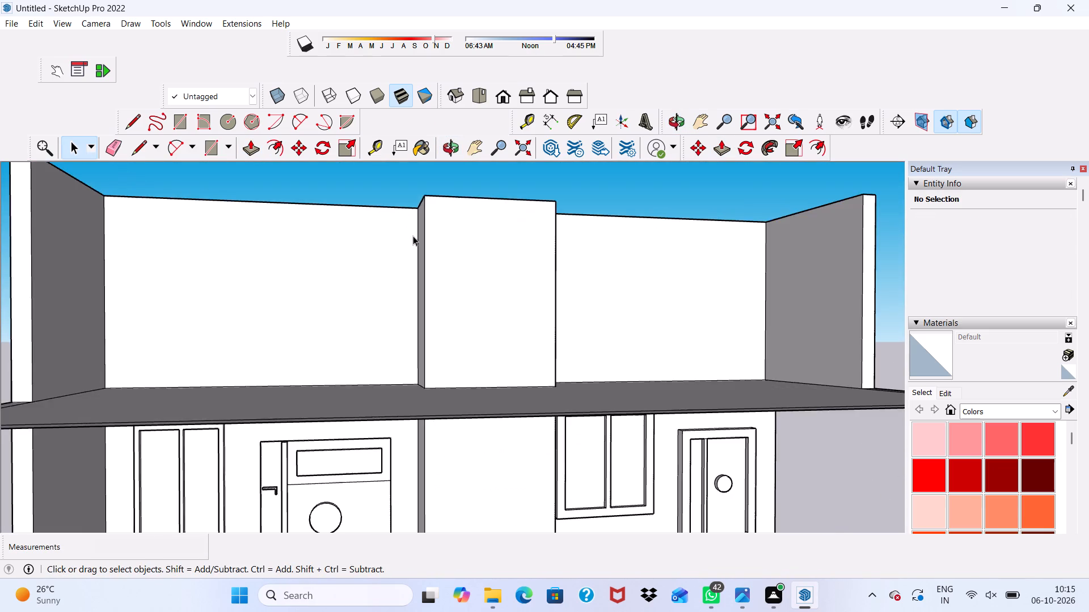
scroll(408, 236, down, 6)
middle_drag(288, 275, 241, 292)
scroll(259, 329, up, 2)
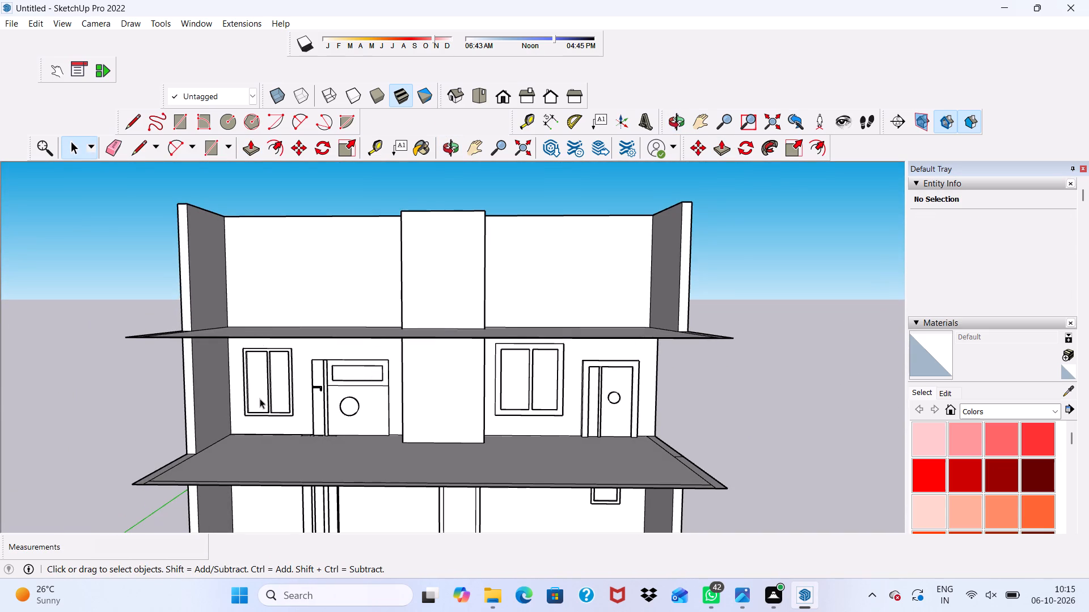
triple_click(257, 384)
click(257, 384)
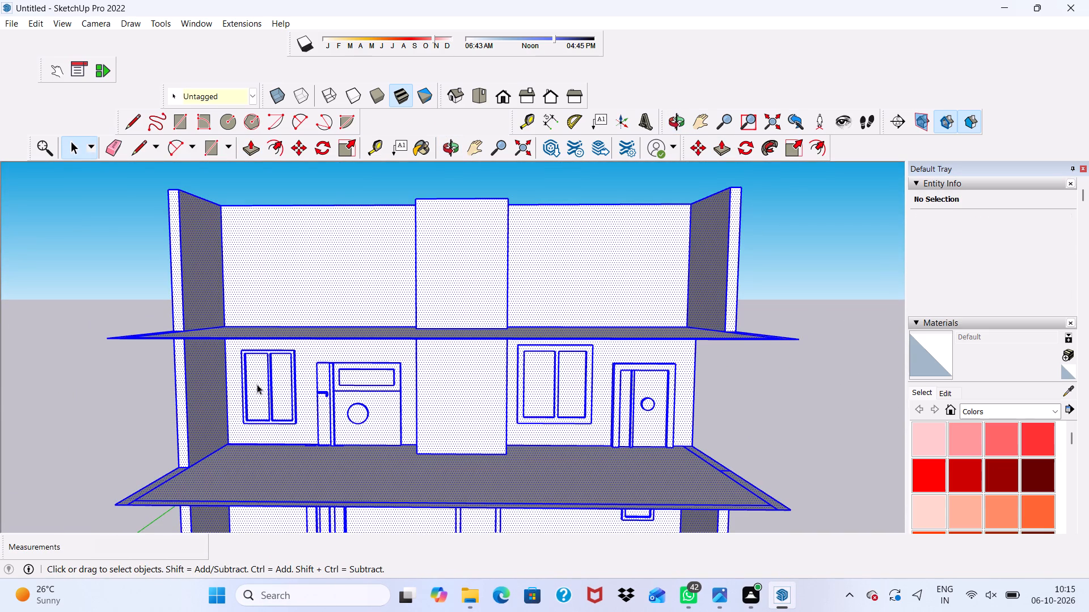
click(93, 335)
scroll(69, 293, up, 4)
scroll(267, 305, up, 1)
scroll(267, 305, down, 2)
scroll(104, 273, down, 4)
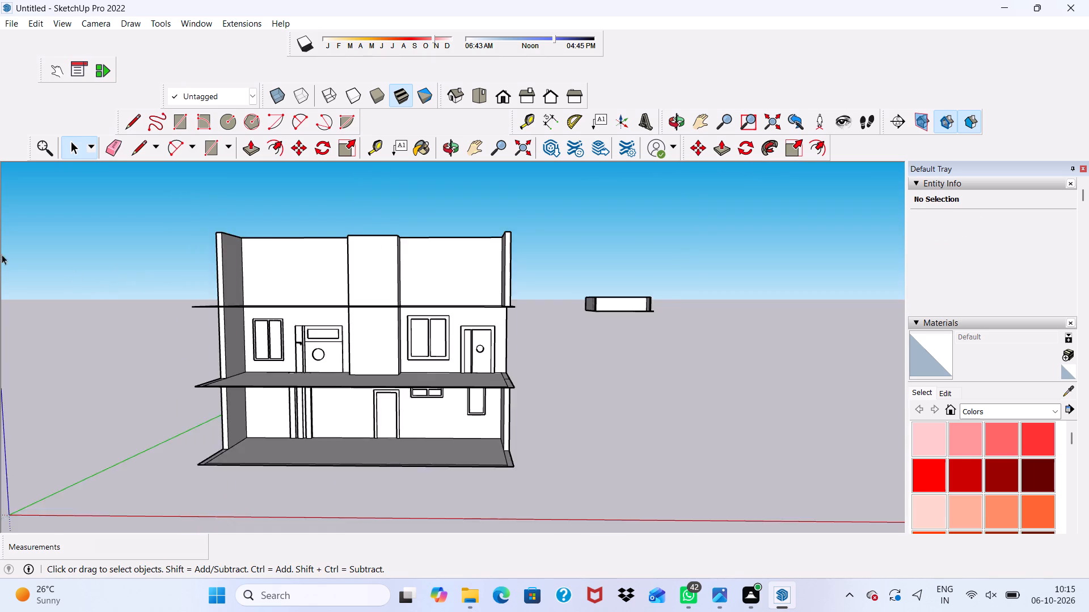
scroll(2, 254, down, 3)
scroll(232, 266, up, 5)
middle_drag(225, 296, 275, 274)
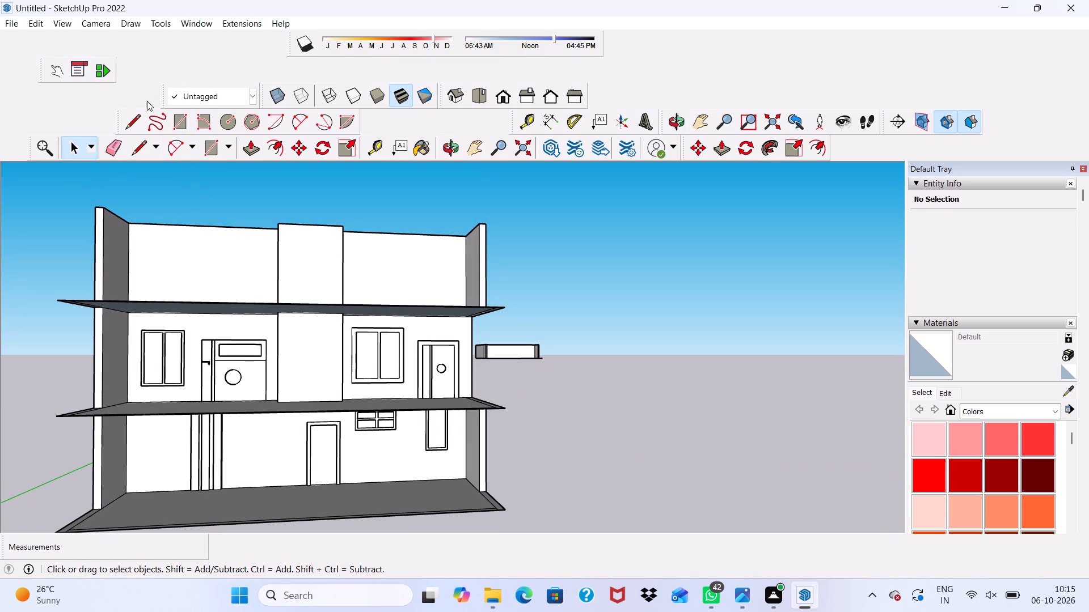
Draw a window rectangle about 4' 2" wide and 6' 2" high on the third storey's front wall, above the second storey's window beside the panelled door.
click(181, 118)
scroll(149, 269, up, 5)
middle_drag(149, 269, 175, 262)
middle_drag(146, 219, 132, 272)
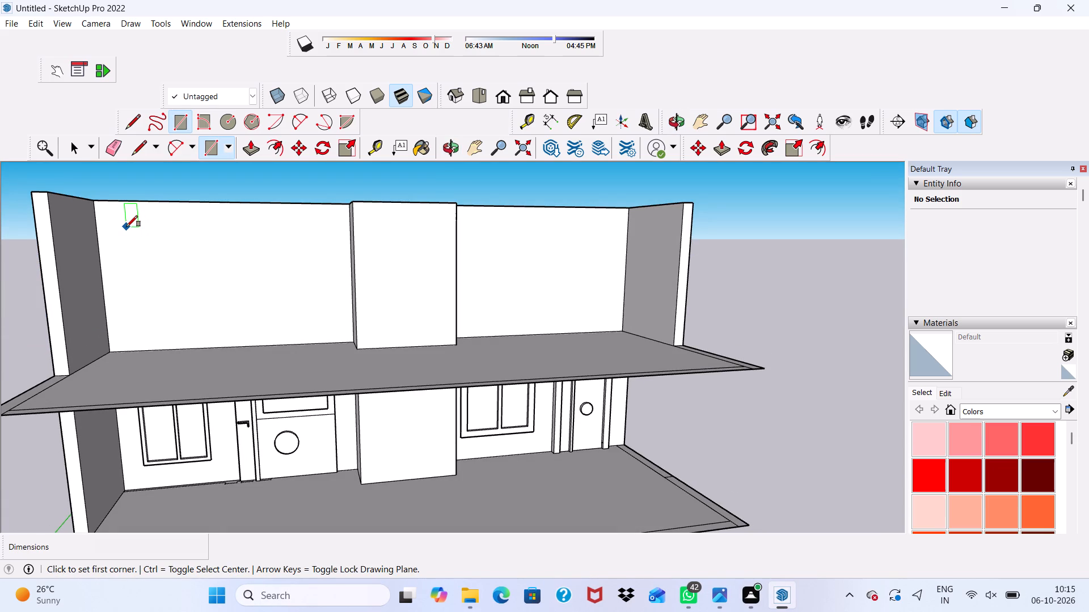
click(126, 227)
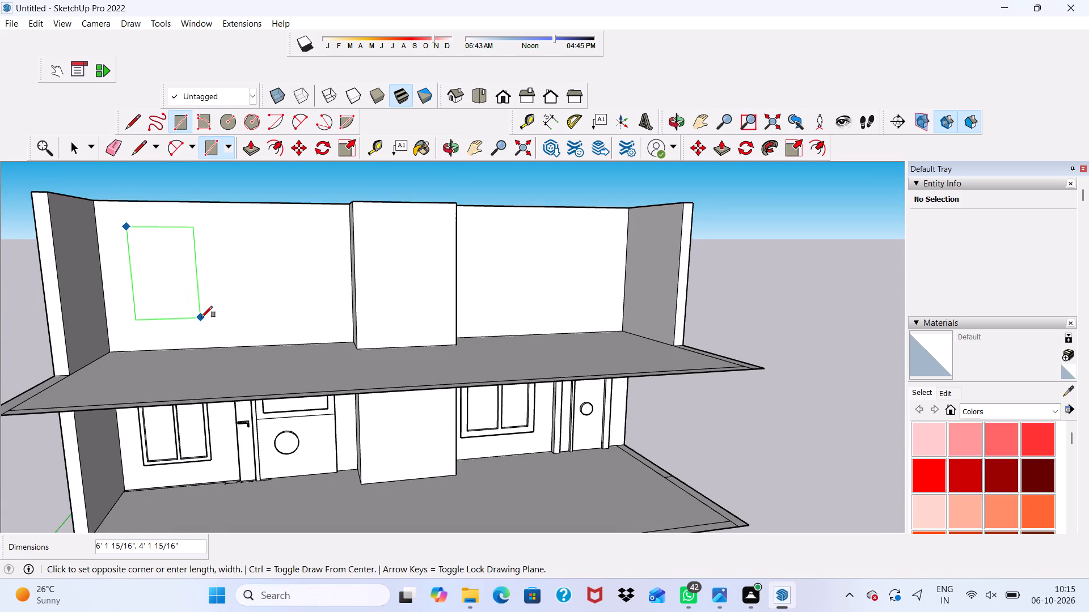
click(201, 317)
scroll(201, 317, down, 4)
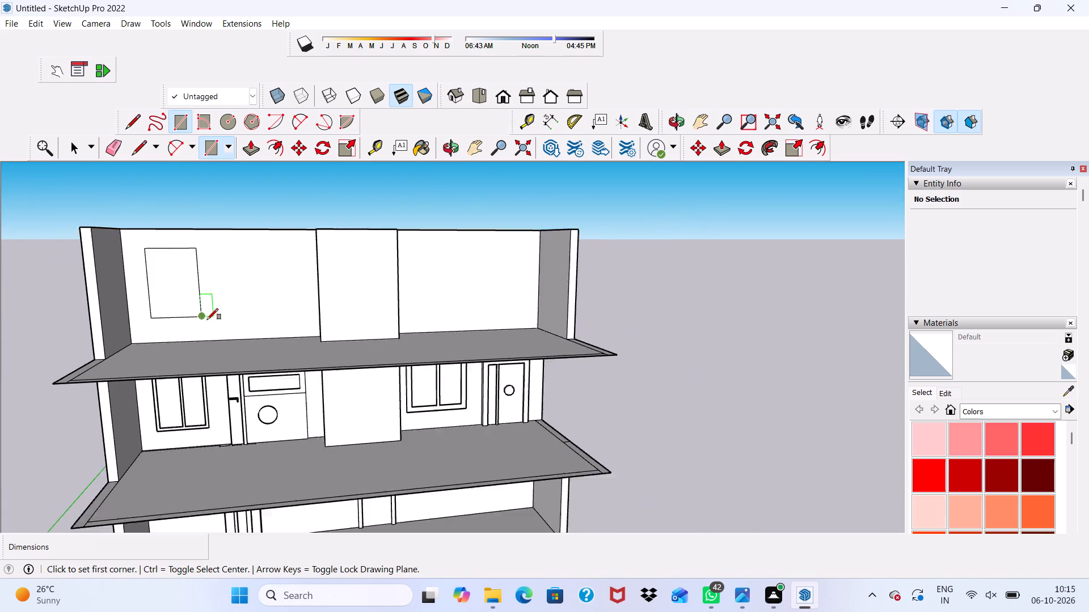
middle_drag(210, 320, 141, 267)
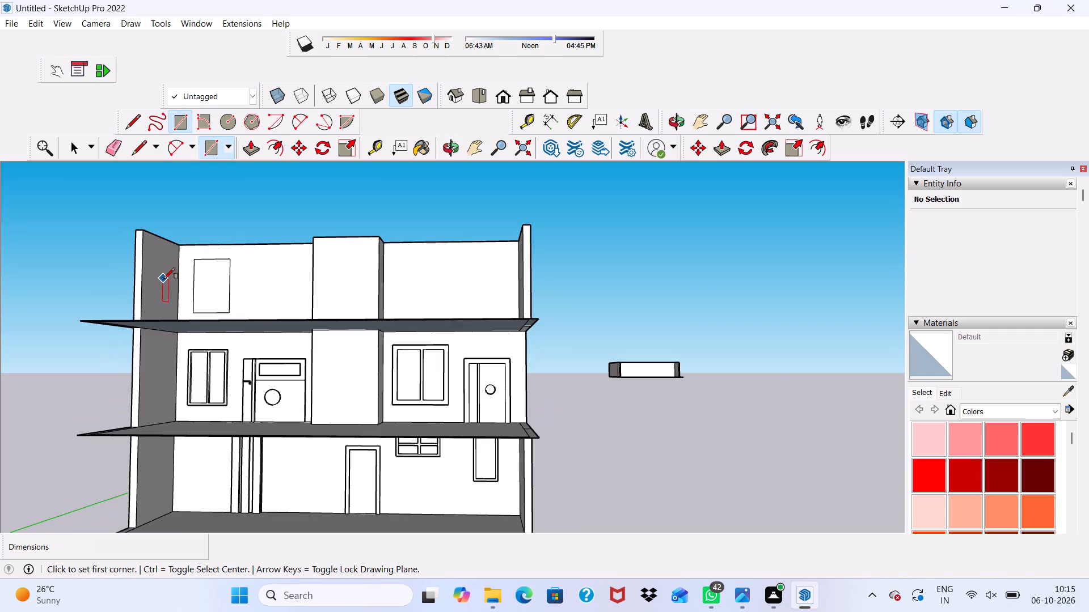
scroll(183, 280, up, 6)
key(space)
Offset the new third-storey window outline outward by about 4 7/16" to form its frame.
scroll(223, 261, down, 3)
middle_drag(222, 261, 272, 275)
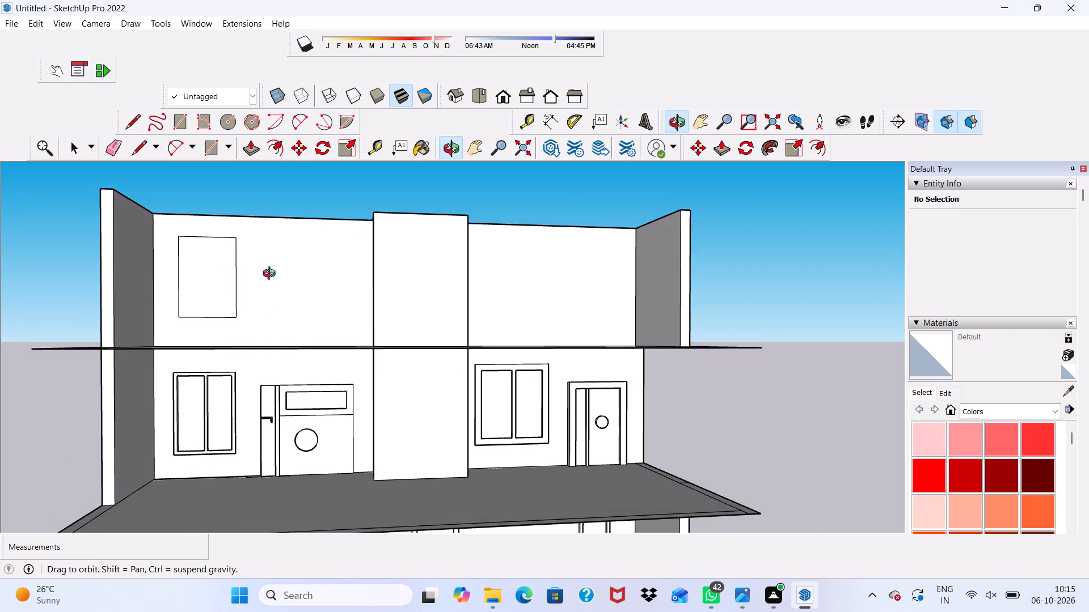
middle_drag(272, 275, 271, 280)
click(275, 147)
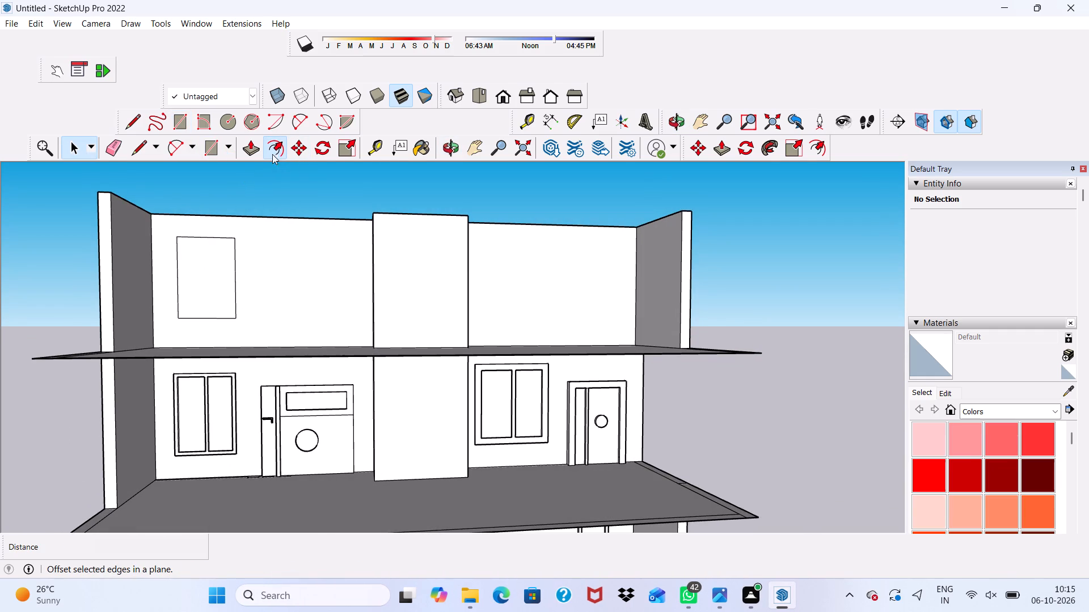
click(182, 280)
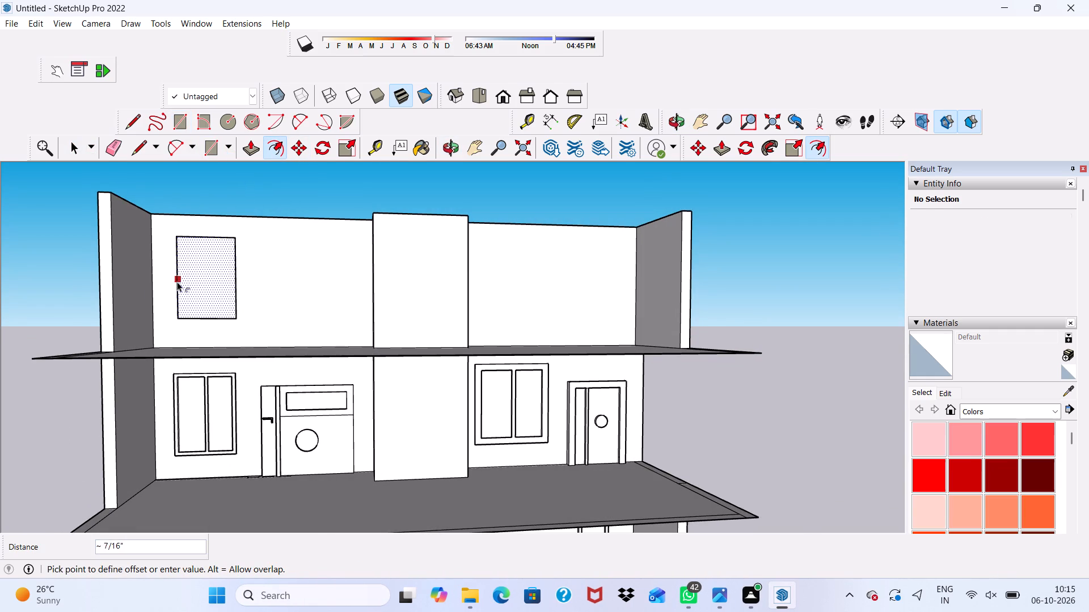
click(172, 283)
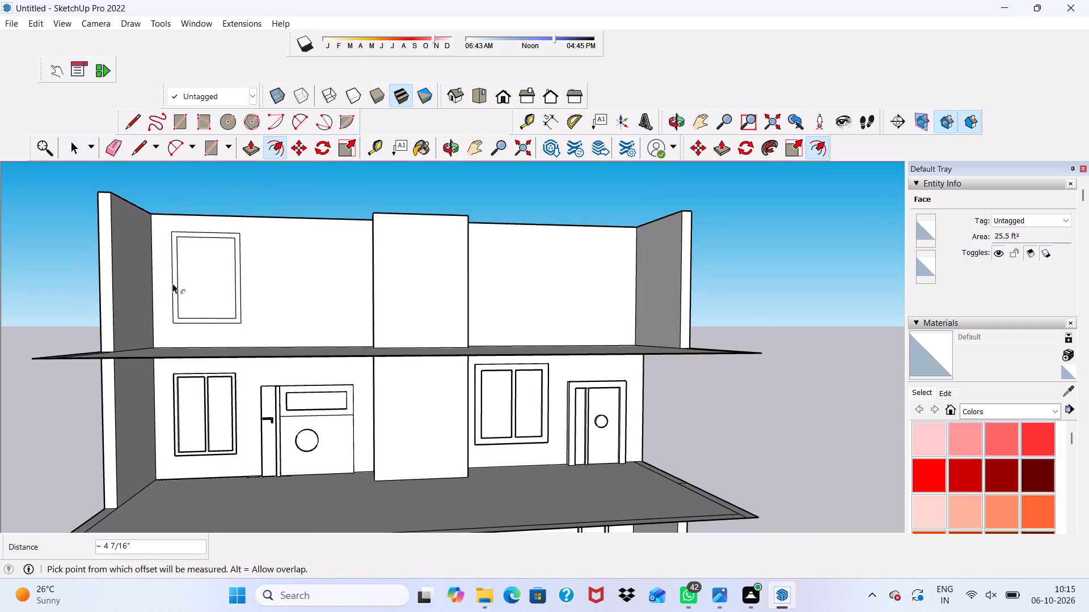
Draw a vertical mullion rectangle about 4 9/16" wide and 6' 1 7/16" high down the middle of the third-storey window.
click(181, 122)
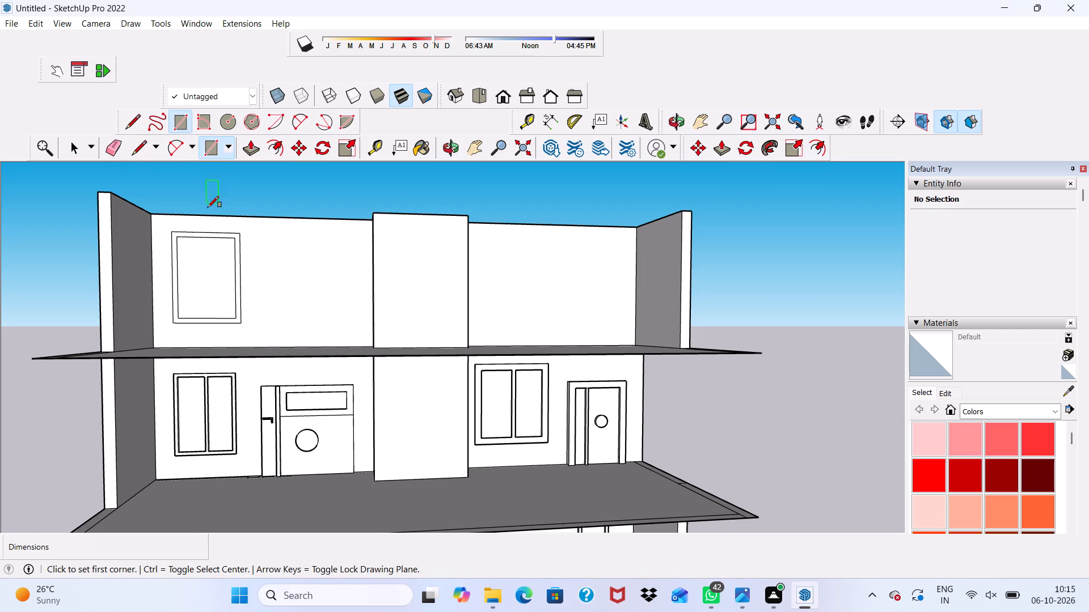
scroll(242, 232, up, 1)
scroll(244, 236, down, 3)
scroll(213, 233, up, 8)
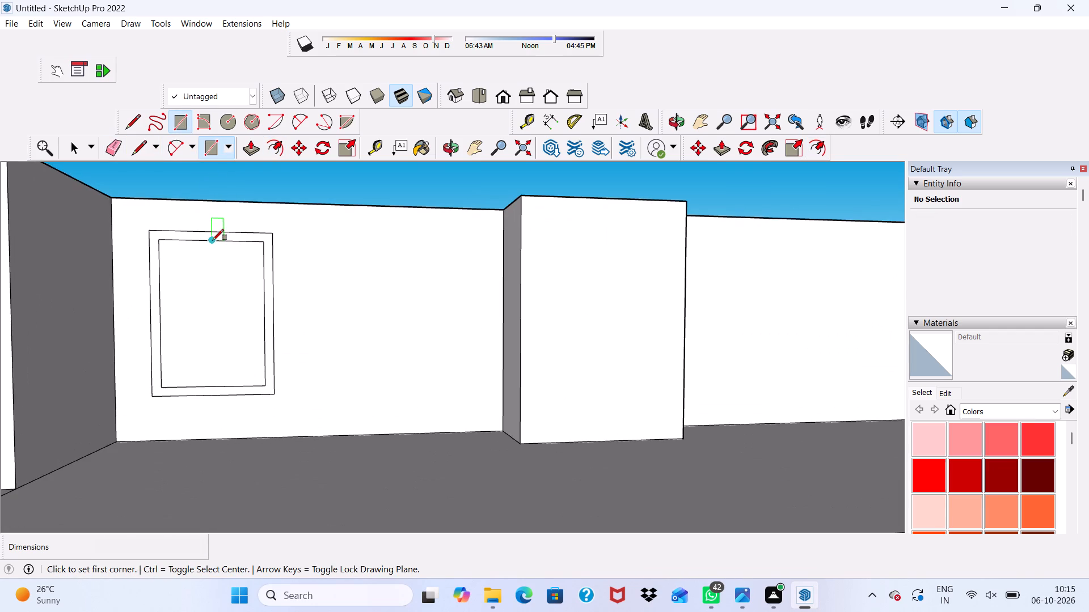
click(213, 240)
scroll(210, 262, down, 5)
scroll(205, 312, up, 5)
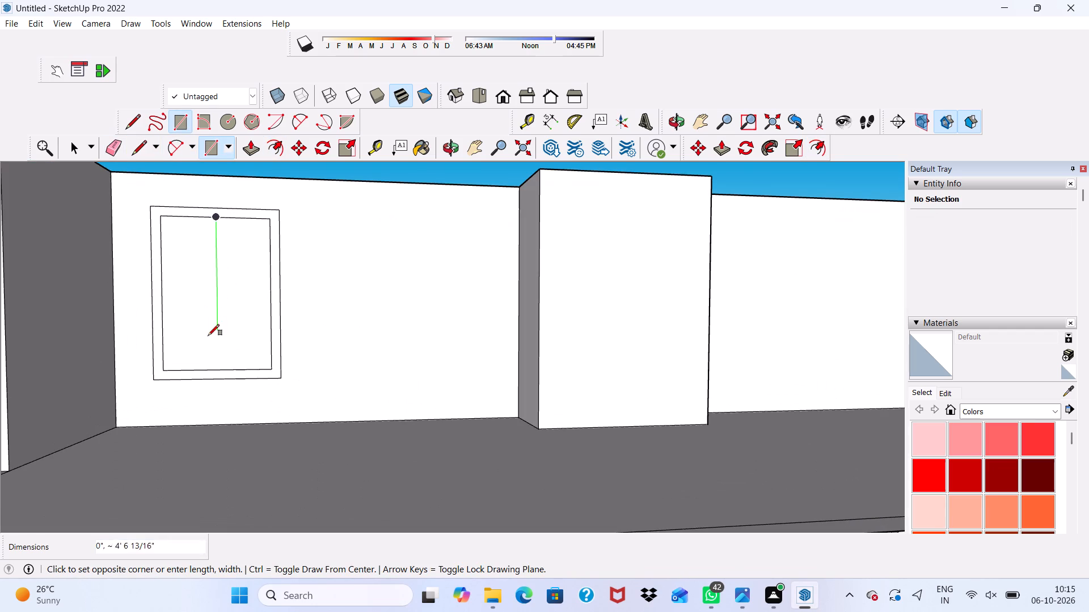
click(228, 368)
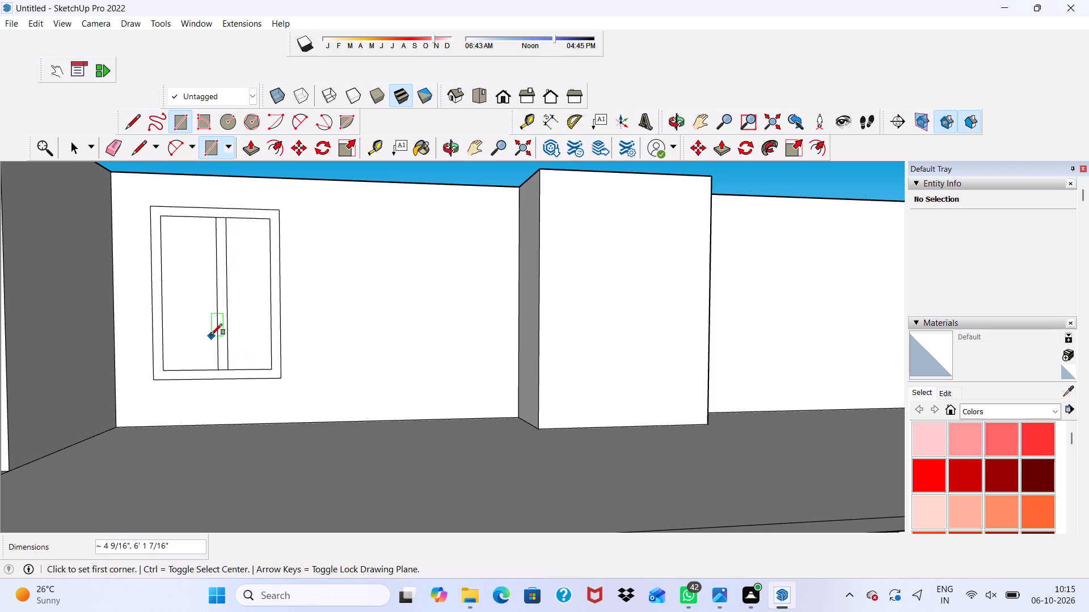
Erase the short edges at the mullion's top and bottom so it merges with the third-storey window's frame.
click(115, 148)
scroll(200, 221, up, 3)
click(227, 216)
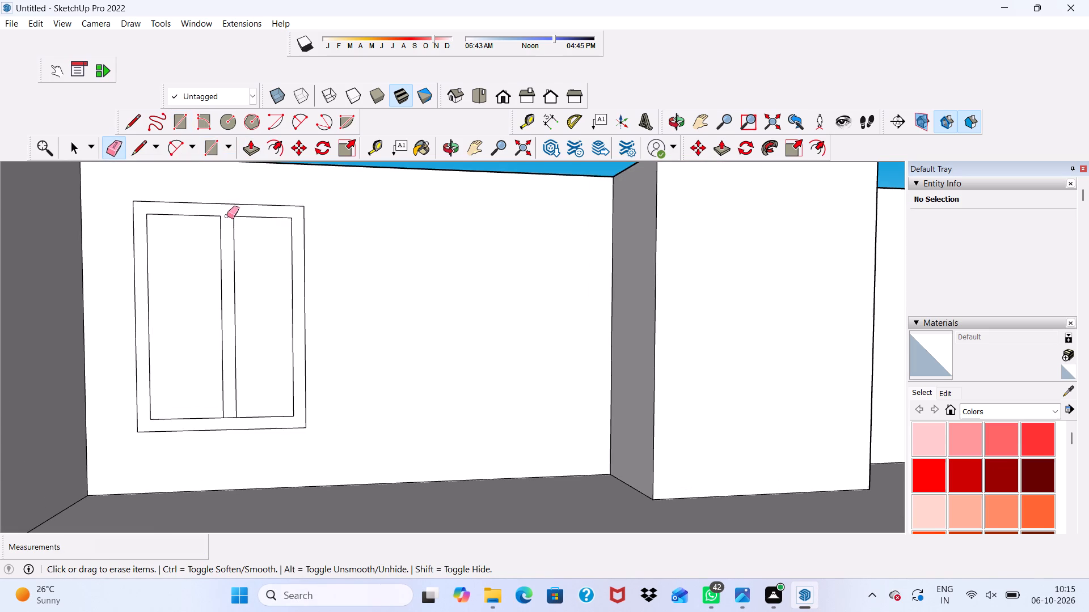
scroll(223, 239, down, 7)
scroll(231, 335, up, 9)
click(228, 345)
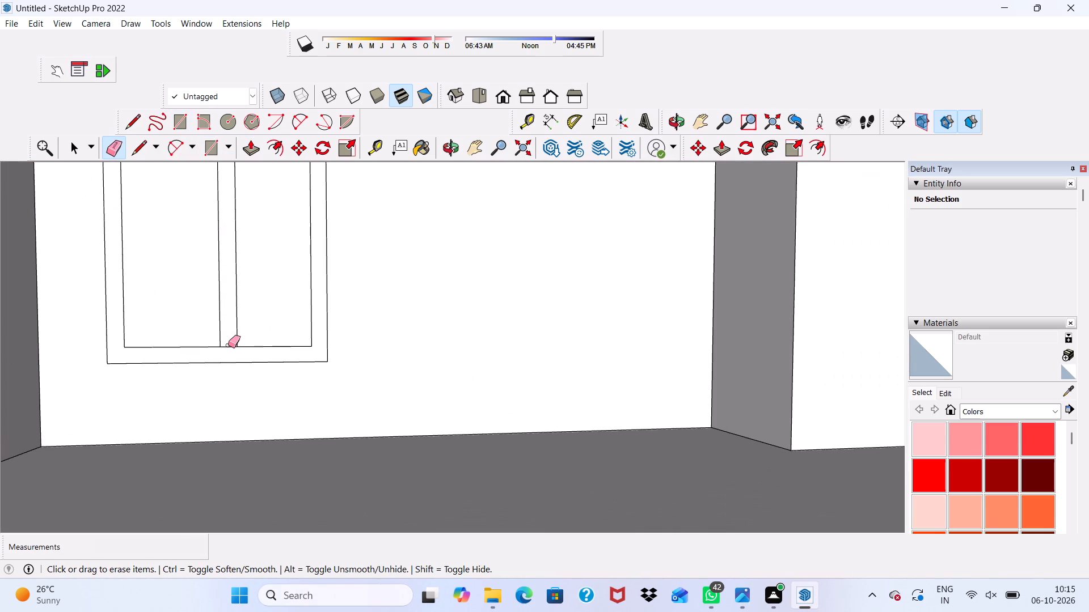
drag(230, 343, 230, 349)
scroll(238, 327, down, 2)
scroll(238, 327, up, 3)
scroll(238, 327, down, 1)
key(space)
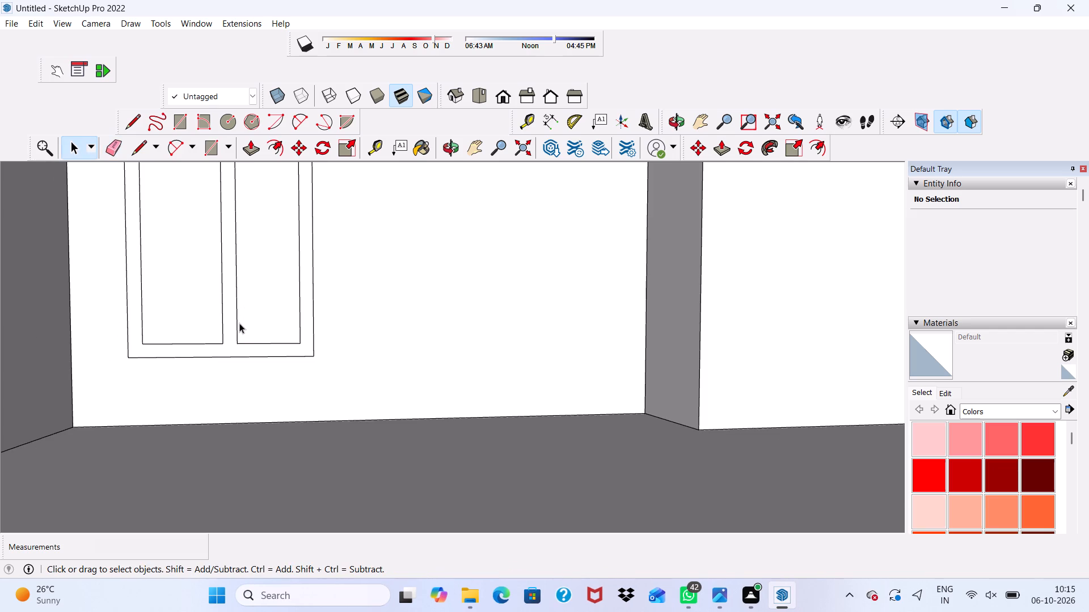
Push/Pull the third-storey window's frame and mullion face outward by 3".
click(244, 141)
scroll(167, 332, down, 2)
scroll(145, 337, up, 4)
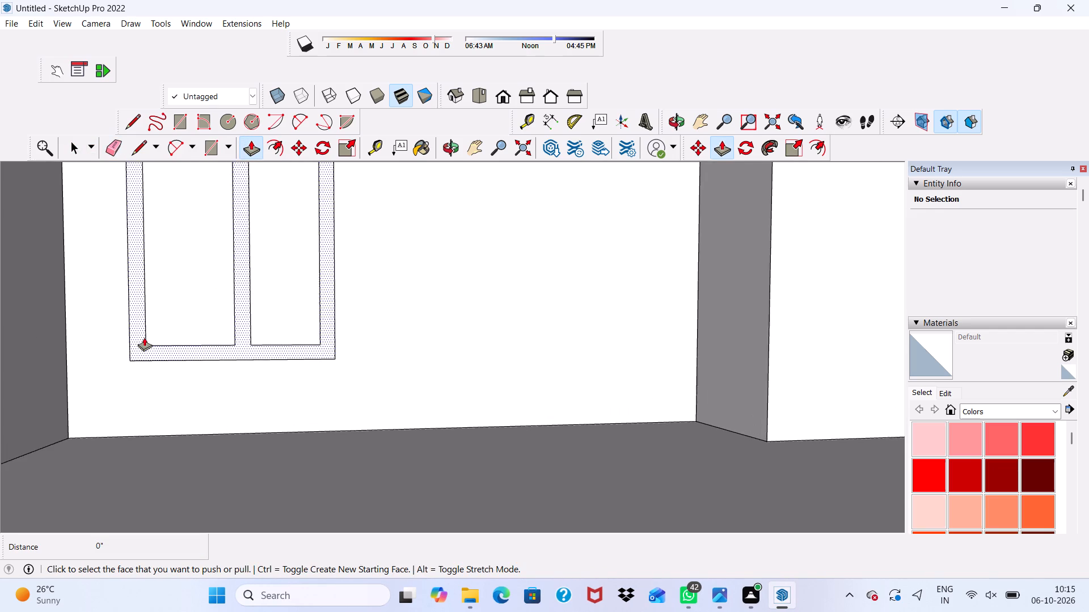
click(143, 346)
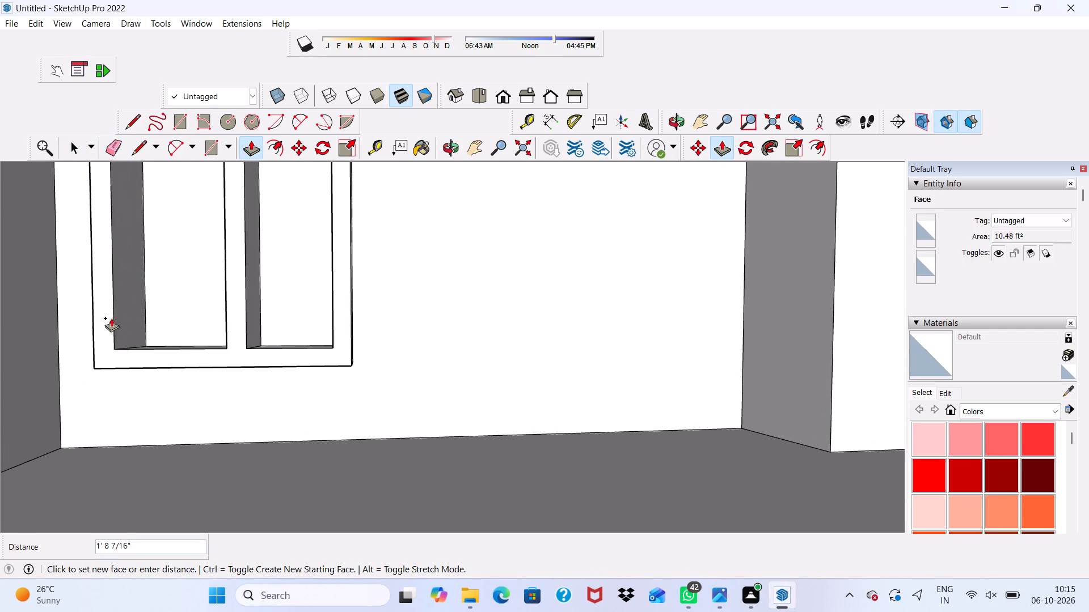
key(3)
key(shift+quotedbl)
key(Return)
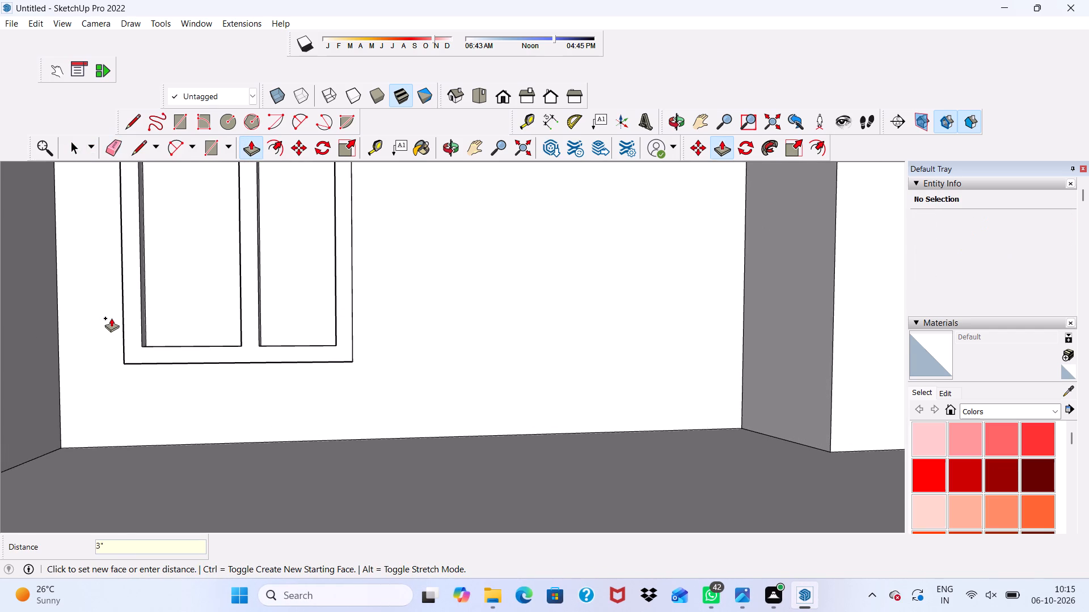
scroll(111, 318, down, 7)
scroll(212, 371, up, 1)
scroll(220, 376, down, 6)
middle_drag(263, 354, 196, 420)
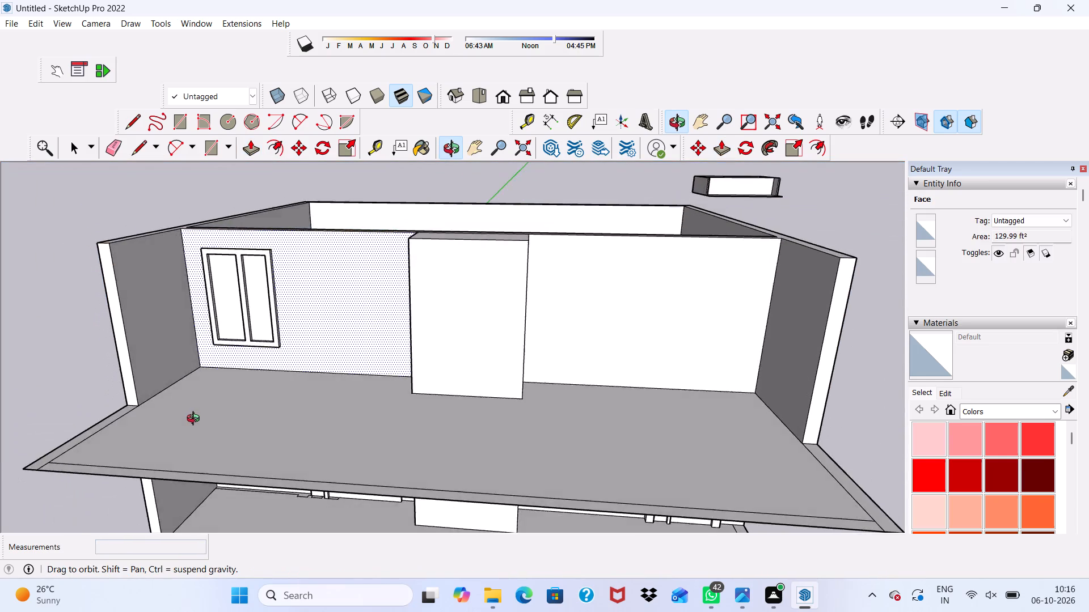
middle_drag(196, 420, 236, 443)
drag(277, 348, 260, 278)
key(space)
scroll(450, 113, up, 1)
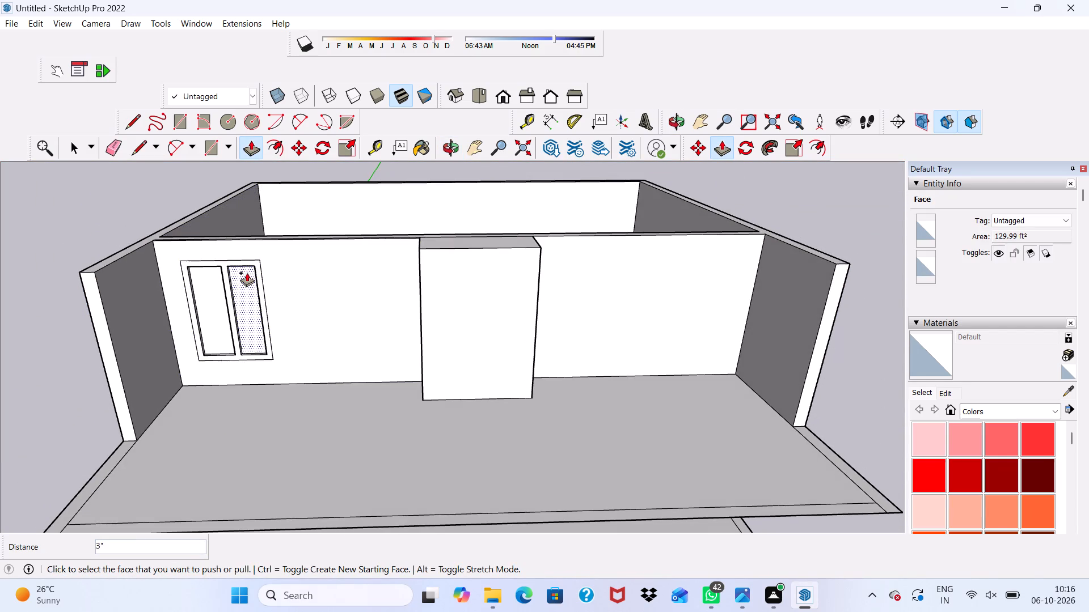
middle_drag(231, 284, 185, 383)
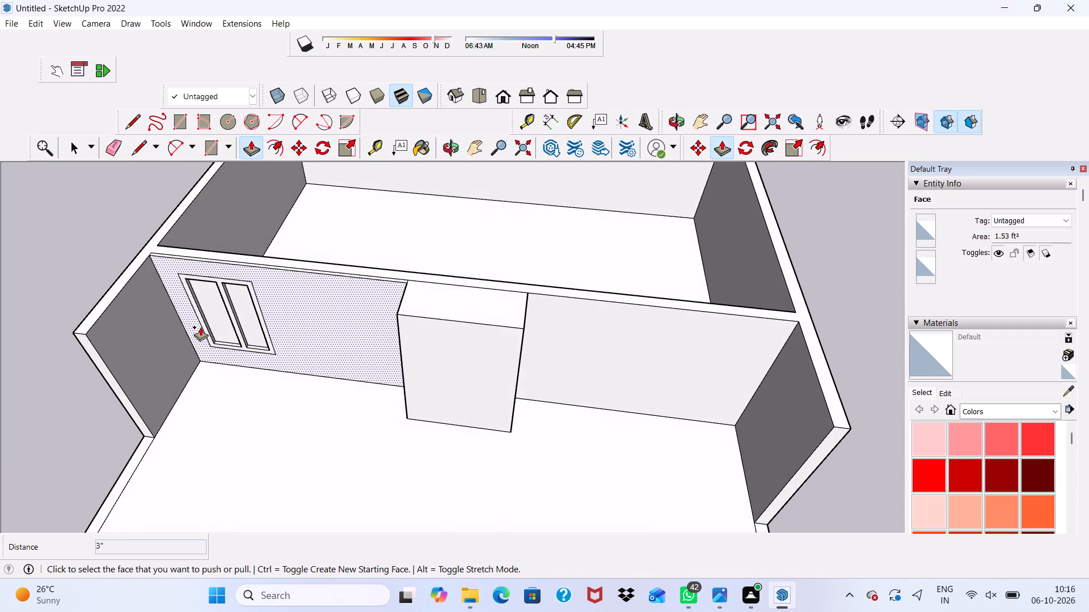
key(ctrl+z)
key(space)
Draw a 7' by 7' door rectangle rising from the floor on the third storey's front wall, between the window and the projecting column.
scroll(136, 228, down, 3)
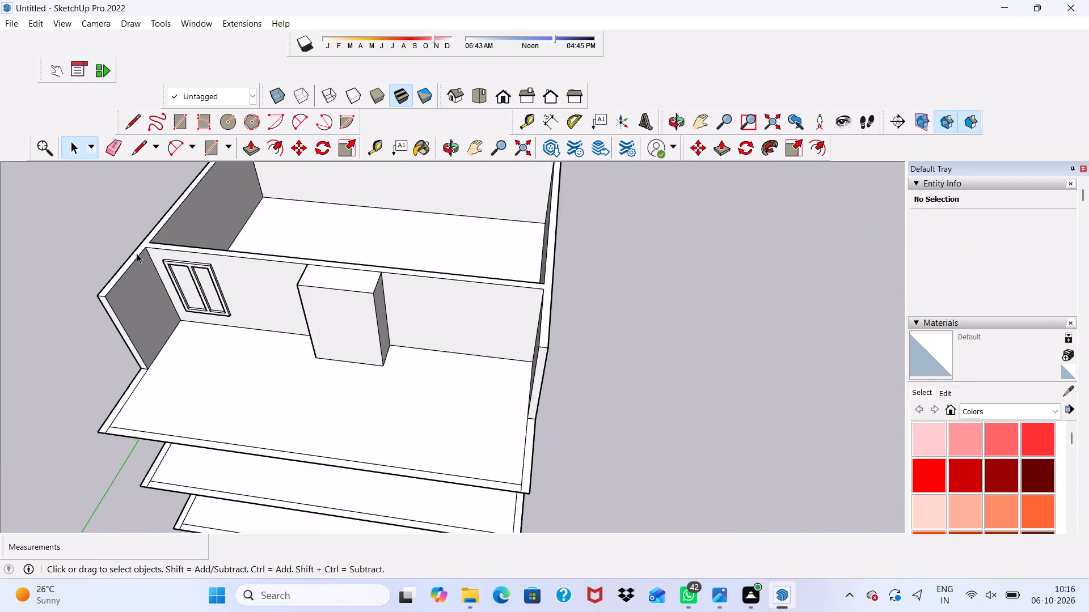
scroll(137, 253, down, 1)
middle_drag(140, 271, 243, 215)
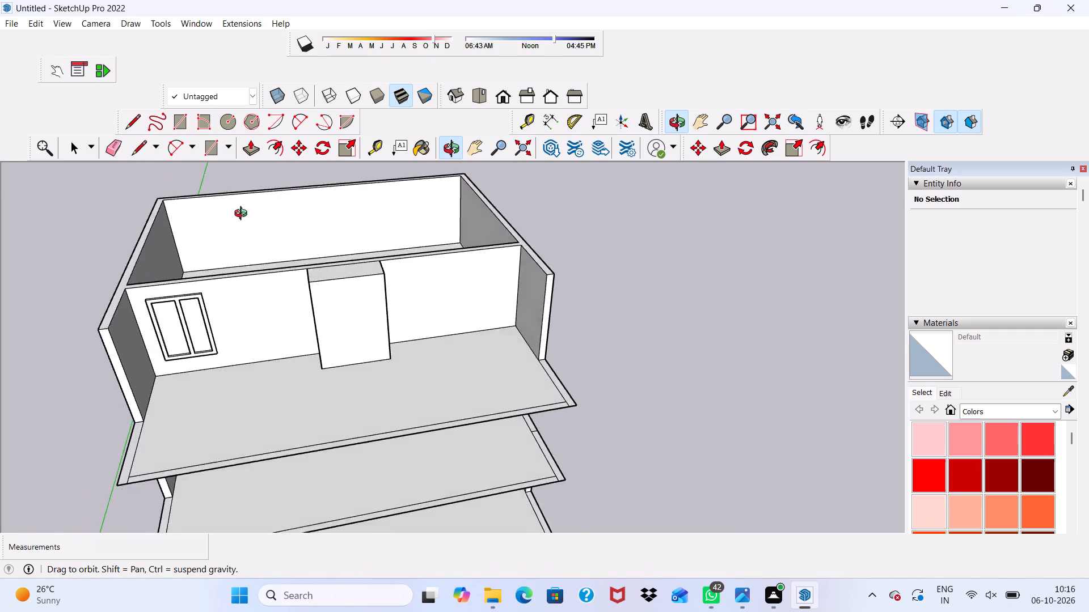
middle_drag(243, 215, 226, 126)
middle_click(225, 127)
scroll(233, 164, up, 4)
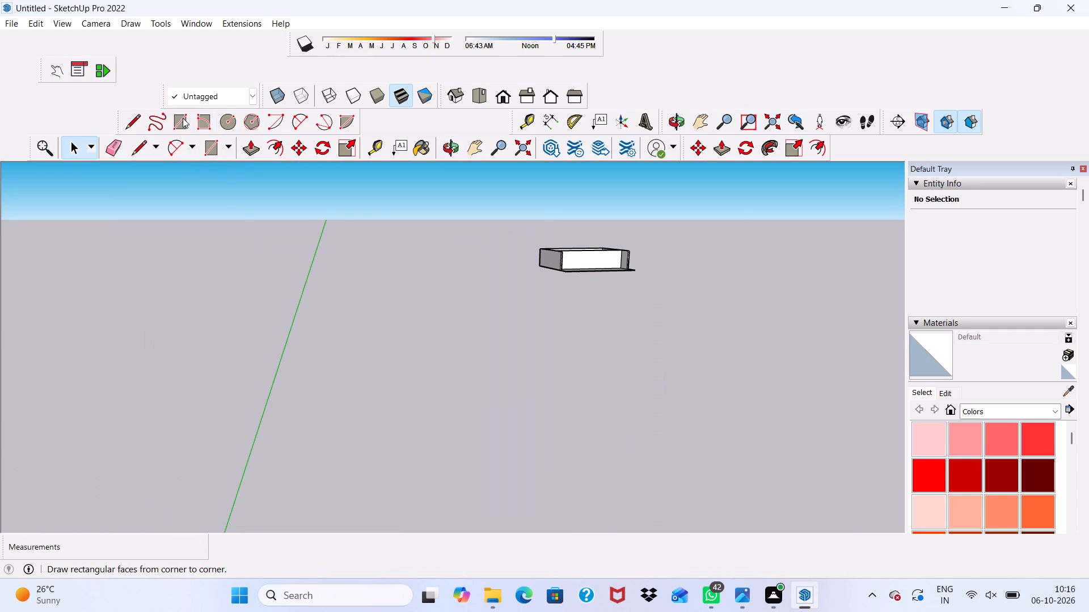
click(183, 117)
scroll(256, 322, down, 10)
scroll(311, 512, up, 6)
scroll(311, 517, down, 1)
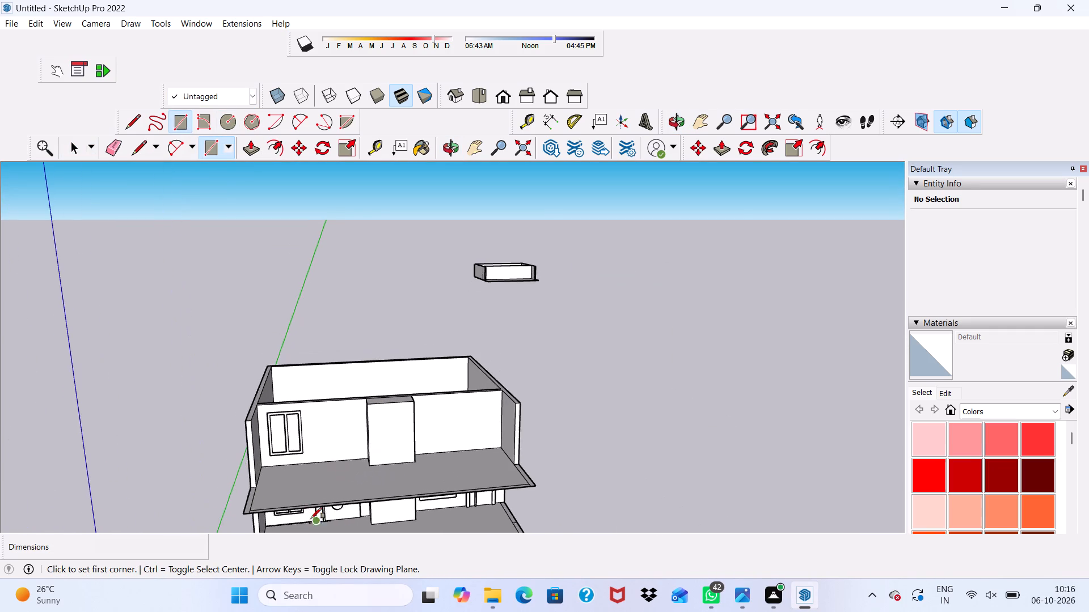
scroll(331, 457, up, 9)
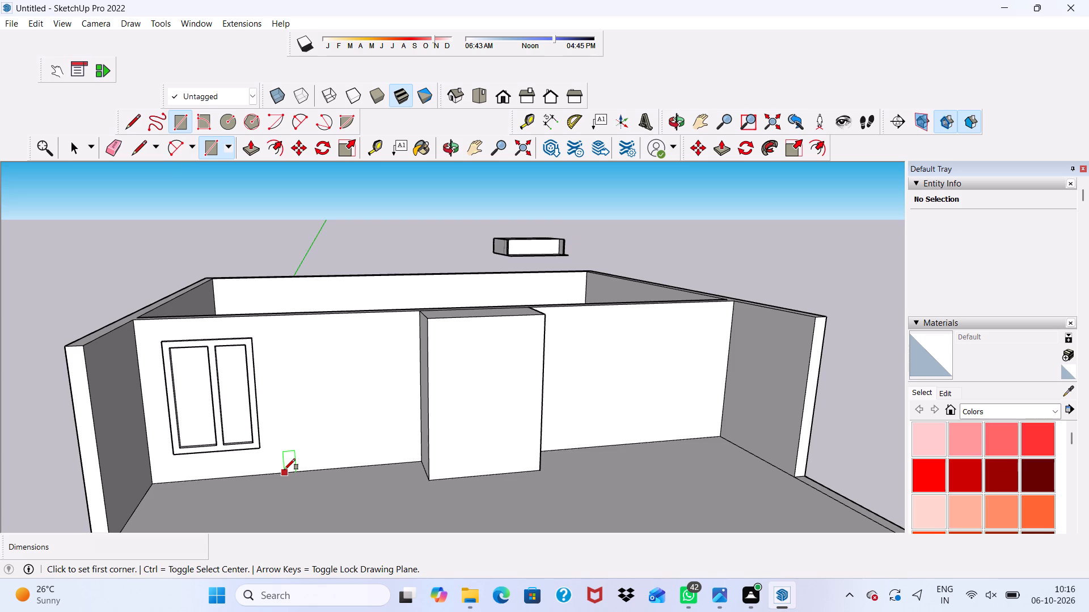
click(284, 470)
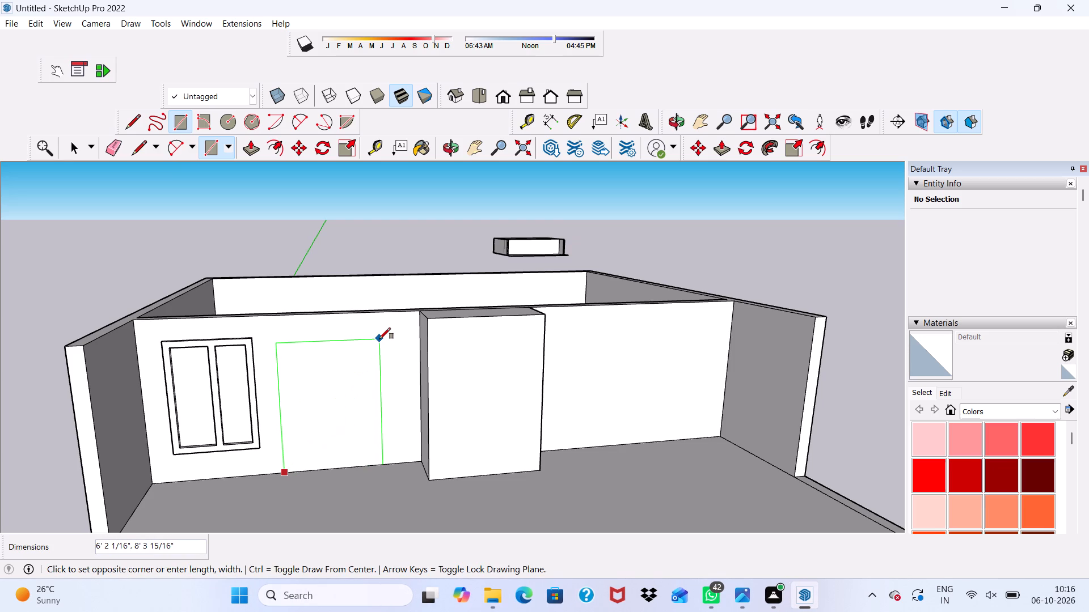
text(7',7')
key(Return)
key(space)
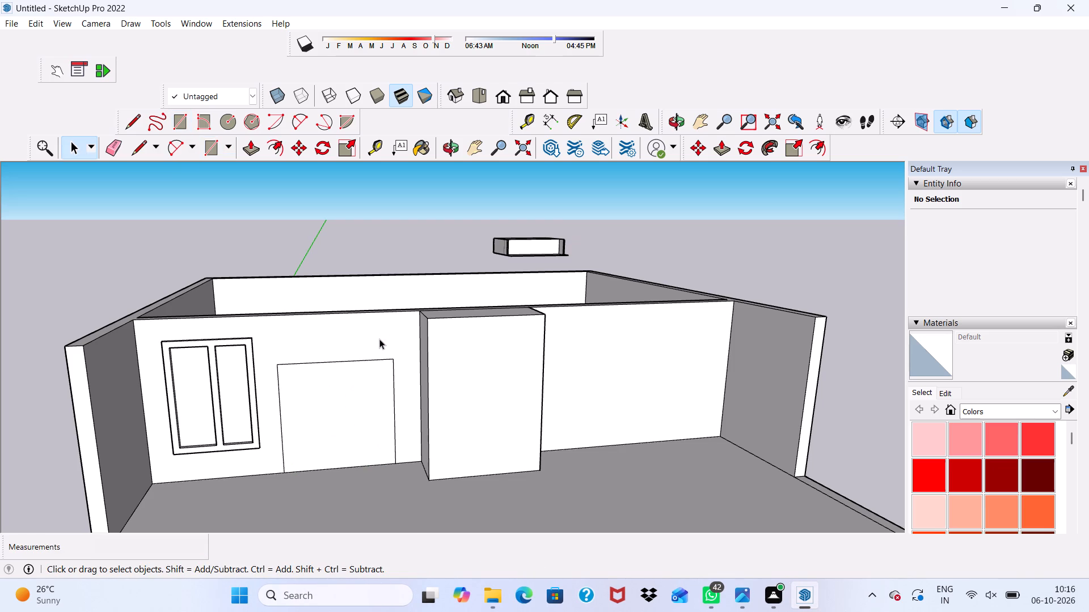
Push/Pull the third storey's square door face outward by 3".
scroll(379, 339, down, 4)
scroll(369, 367, up, 1)
scroll(369, 368, down, 1)
middle_drag(360, 404, 315, 329)
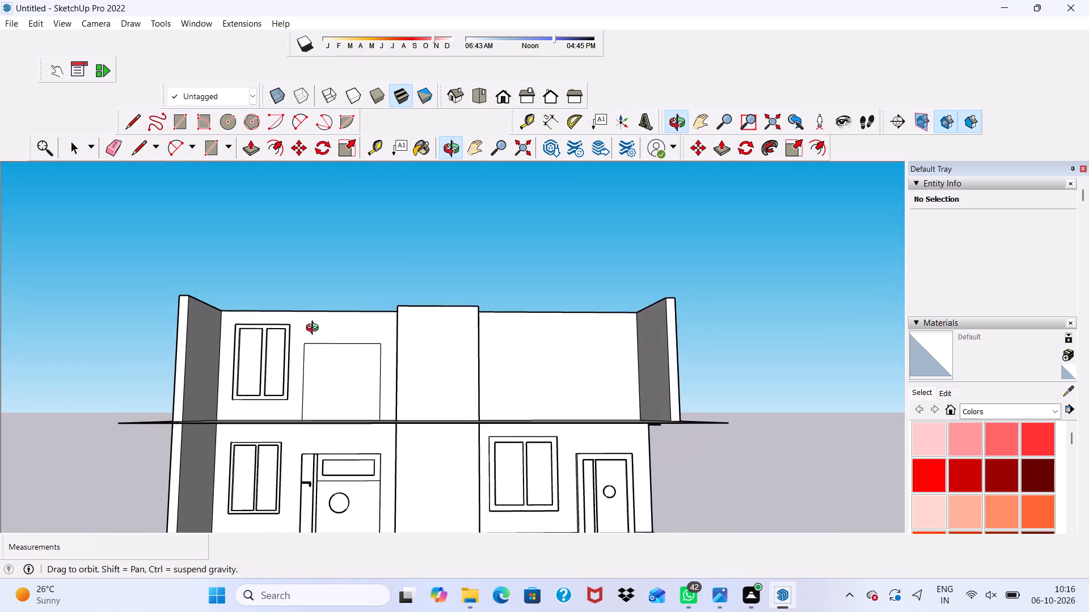
middle_drag(315, 329, 271, 337)
scroll(344, 373, down, 5)
scroll(330, 369, up, 5)
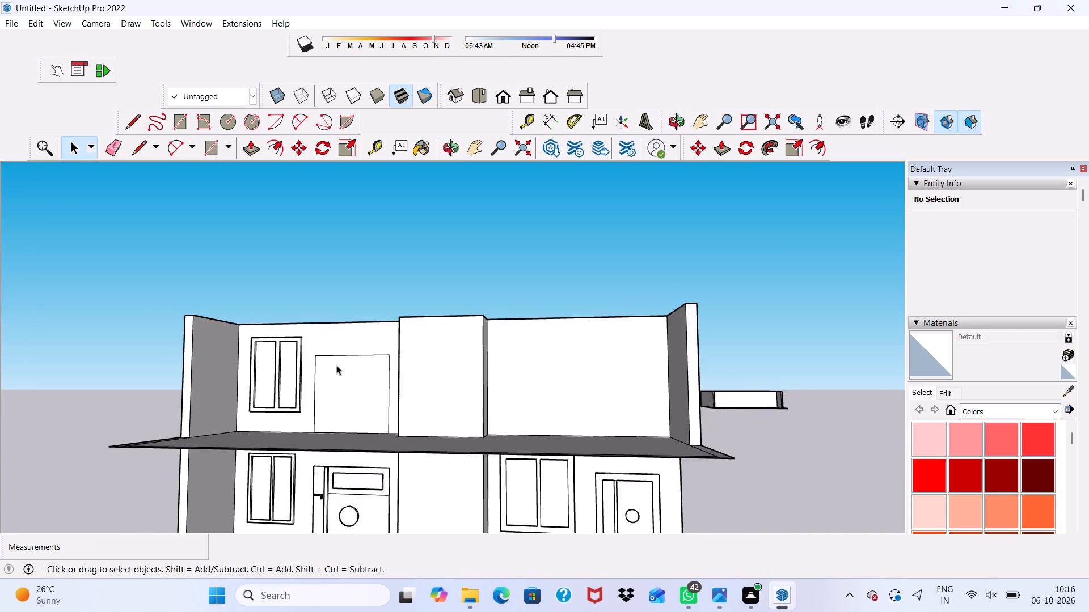
scroll(338, 360, down, 6)
scroll(313, 339, up, 1)
scroll(209, 149, up, 1)
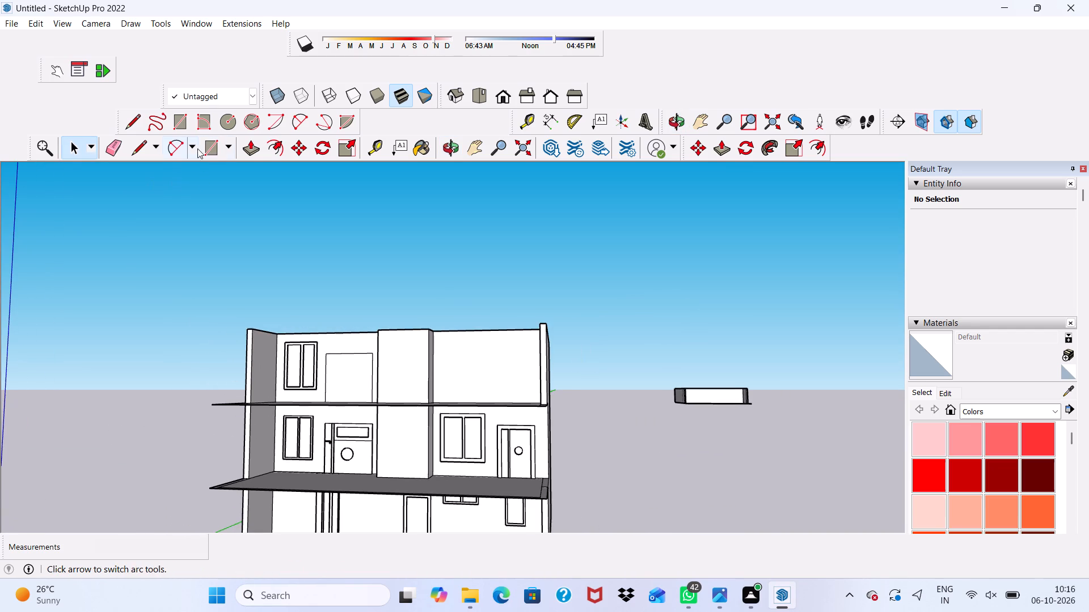
click(247, 145)
scroll(319, 313, up, 4)
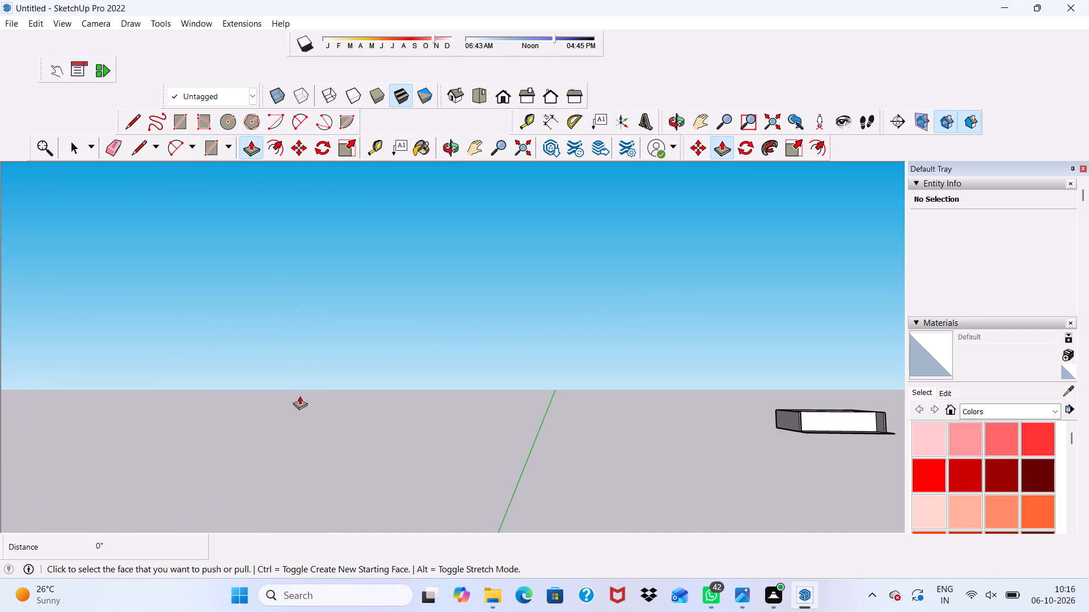
scroll(299, 395, up, 1)
scroll(326, 286, down, 12)
scroll(409, 309, up, 1)
scroll(411, 313, down, 7)
scroll(551, 354, up, 2)
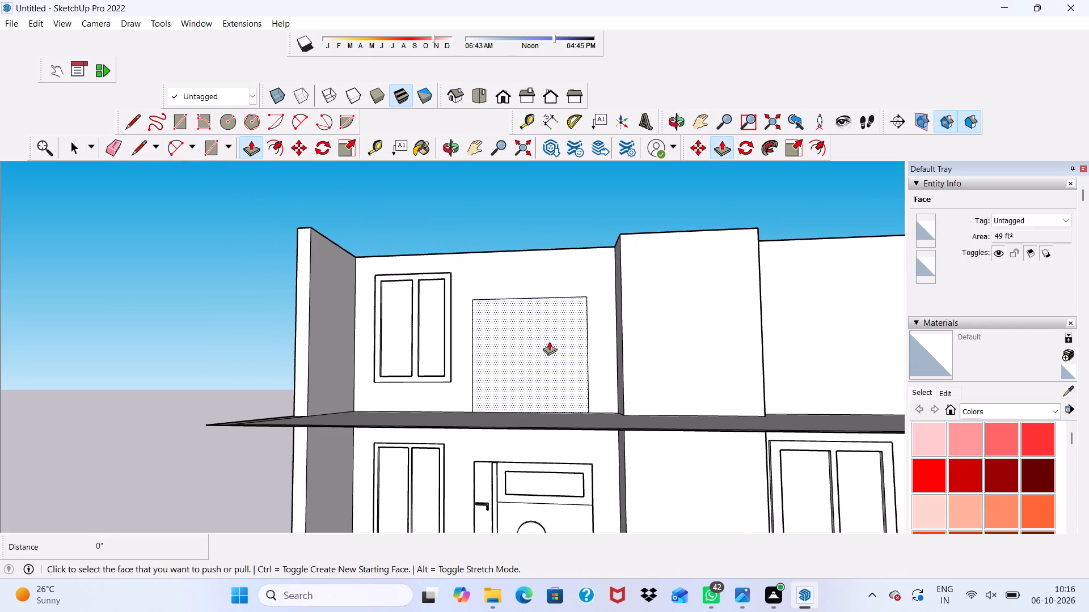
click(549, 341)
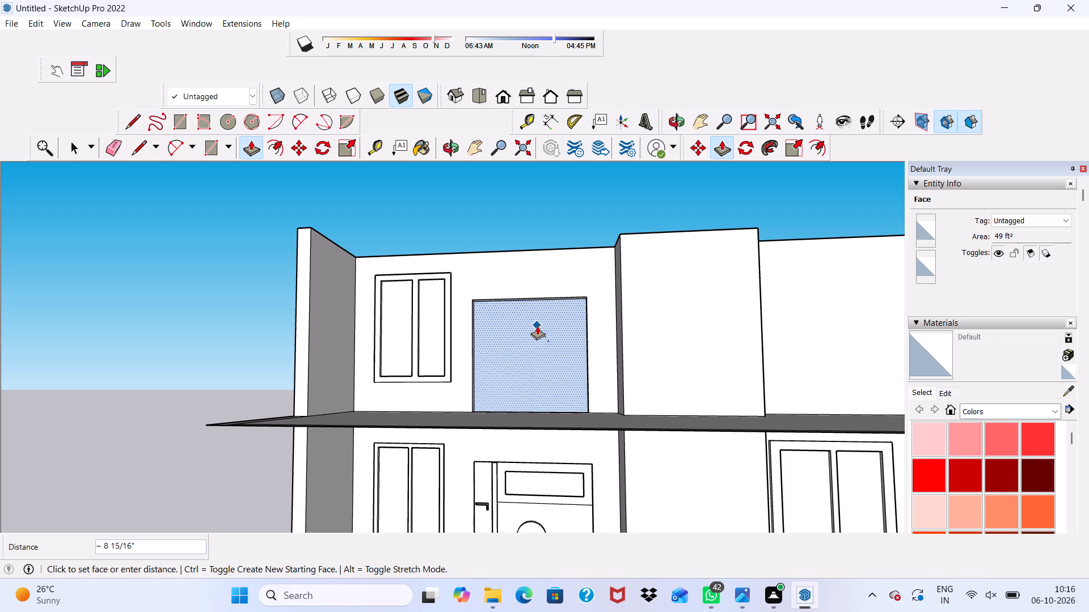
scroll(537, 326, down, 4)
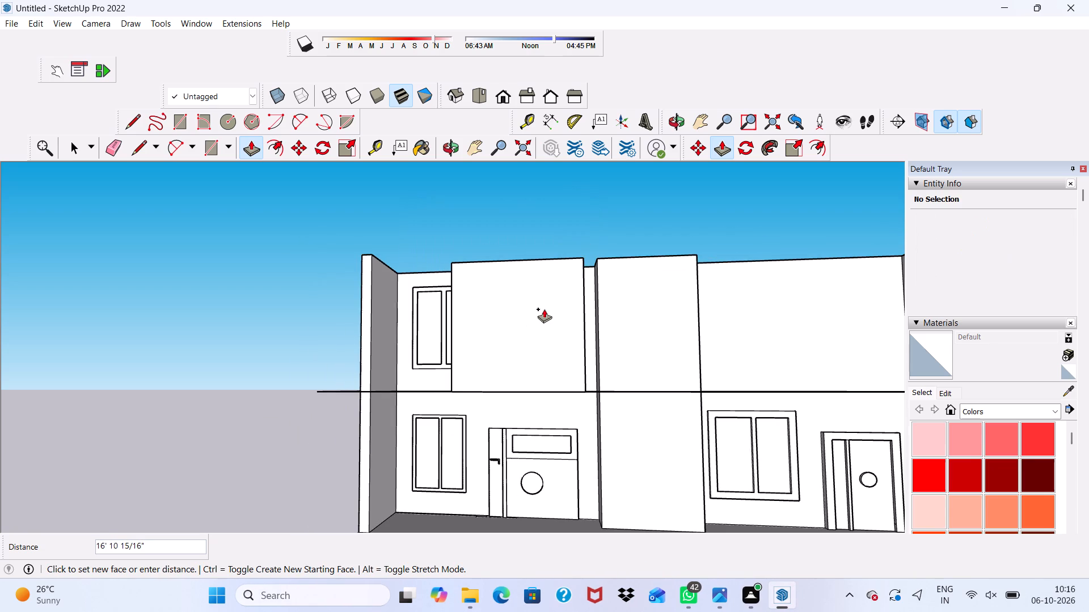
text(3")
key(Return)
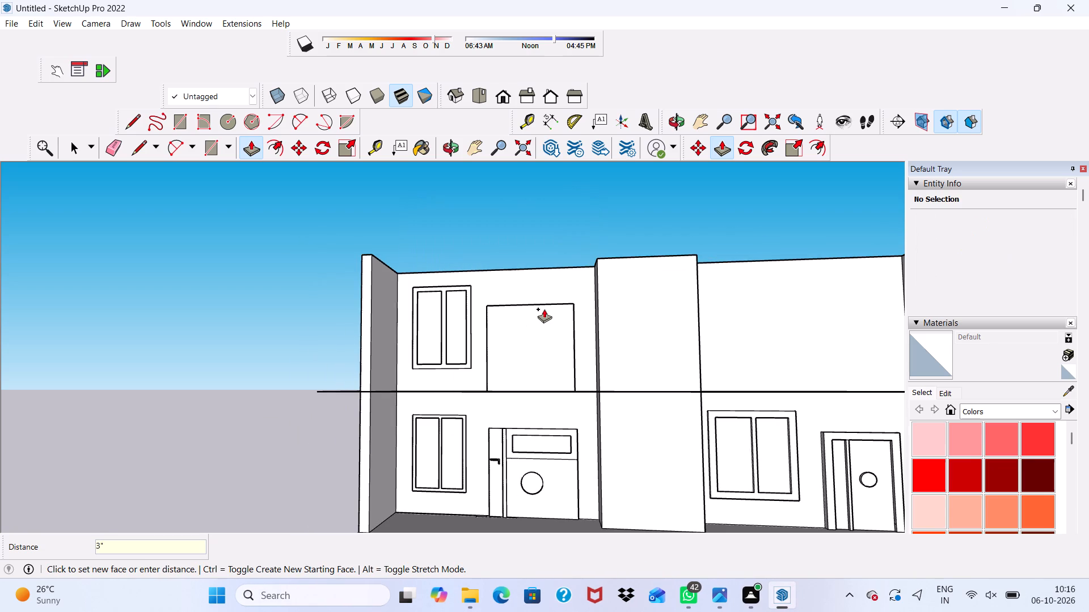
key(space)
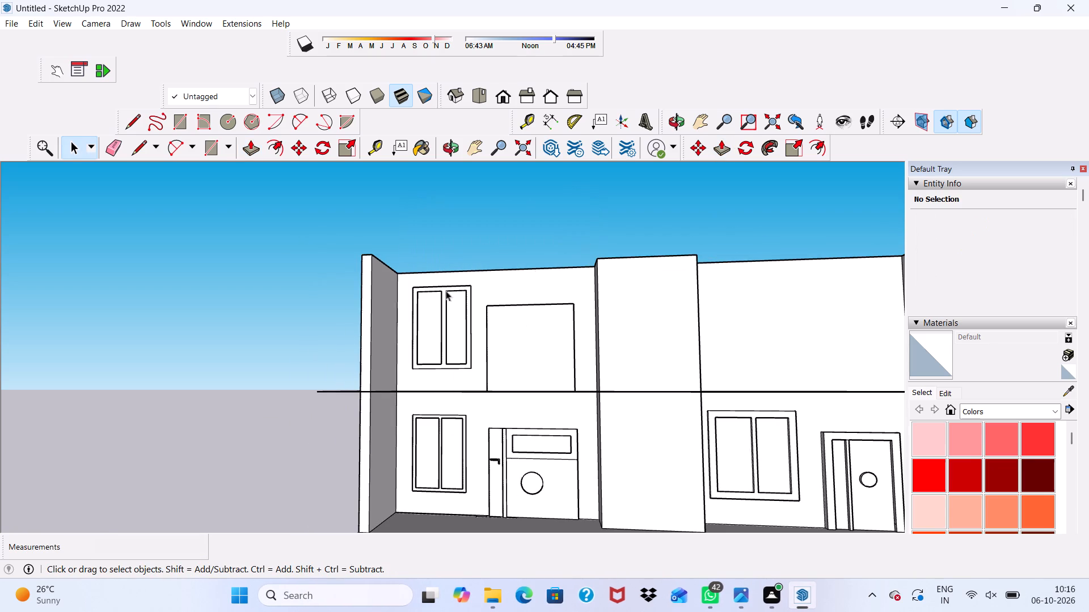
Draw a vertical strip rectangle about 3" wide and 7' high on the third-storey door face, nearer its window side.
click(181, 121)
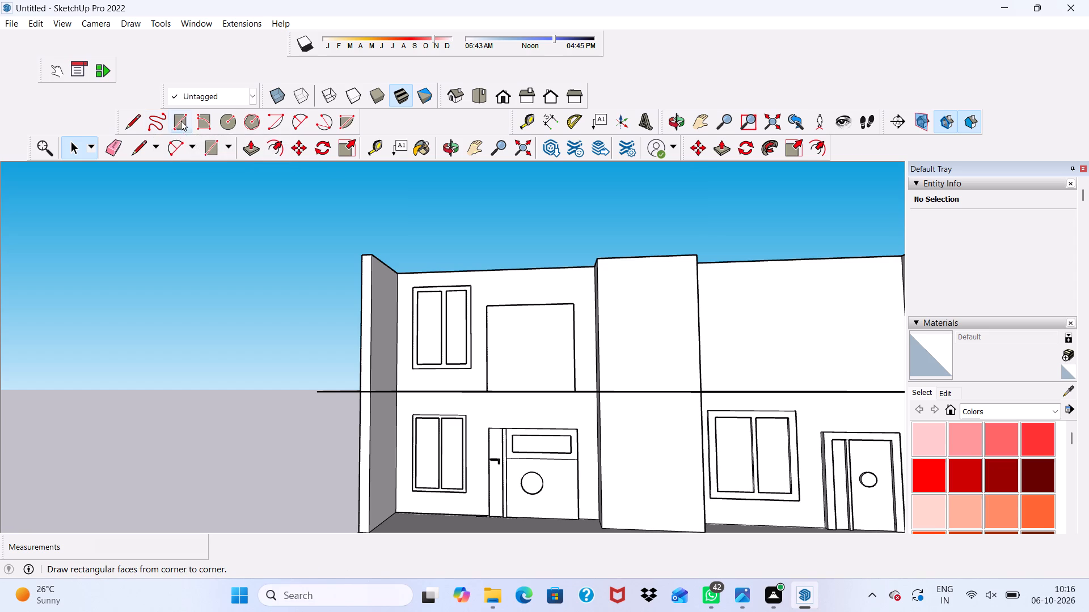
scroll(478, 343, up, 5)
scroll(480, 328, down, 7)
middle_drag(520, 326, 521, 335)
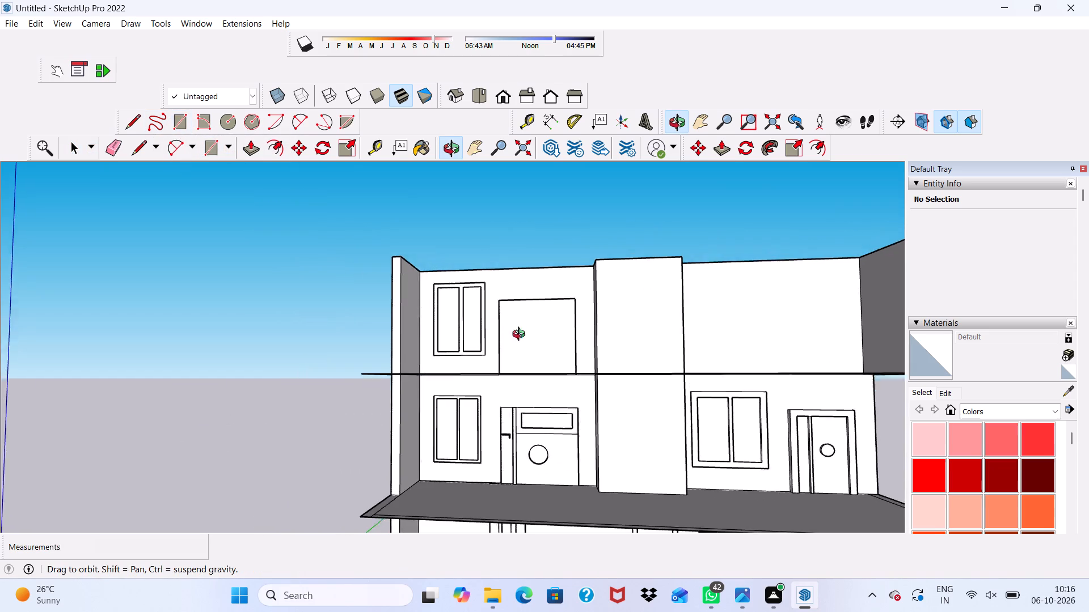
middle_drag(521, 335, 539, 366)
middle_click(539, 367)
scroll(543, 300, up, 6)
scroll(480, 302, up, 4)
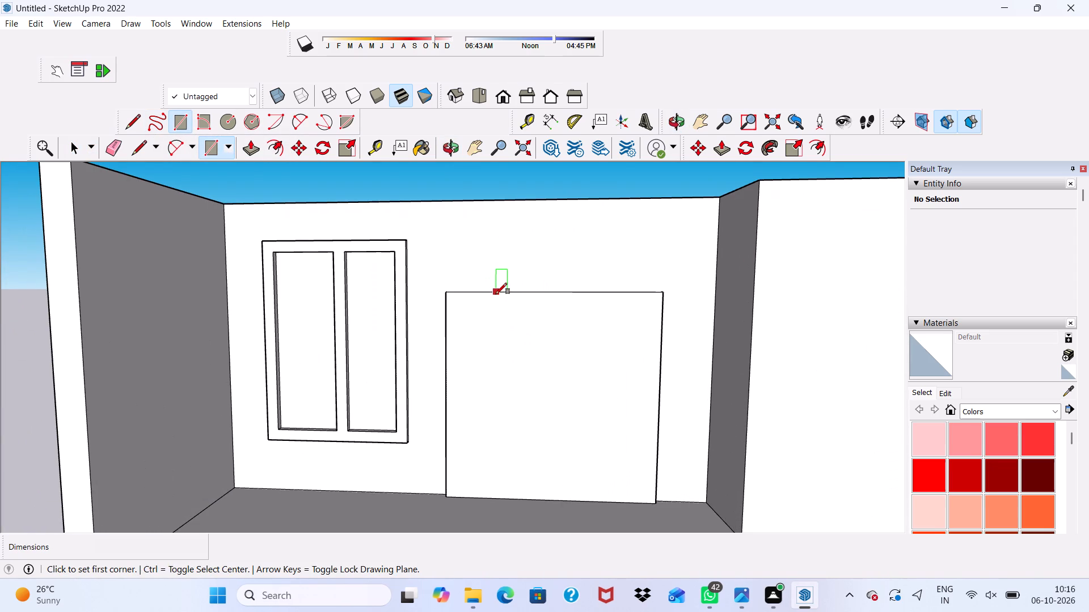
click(495, 295)
scroll(506, 331, down, 6)
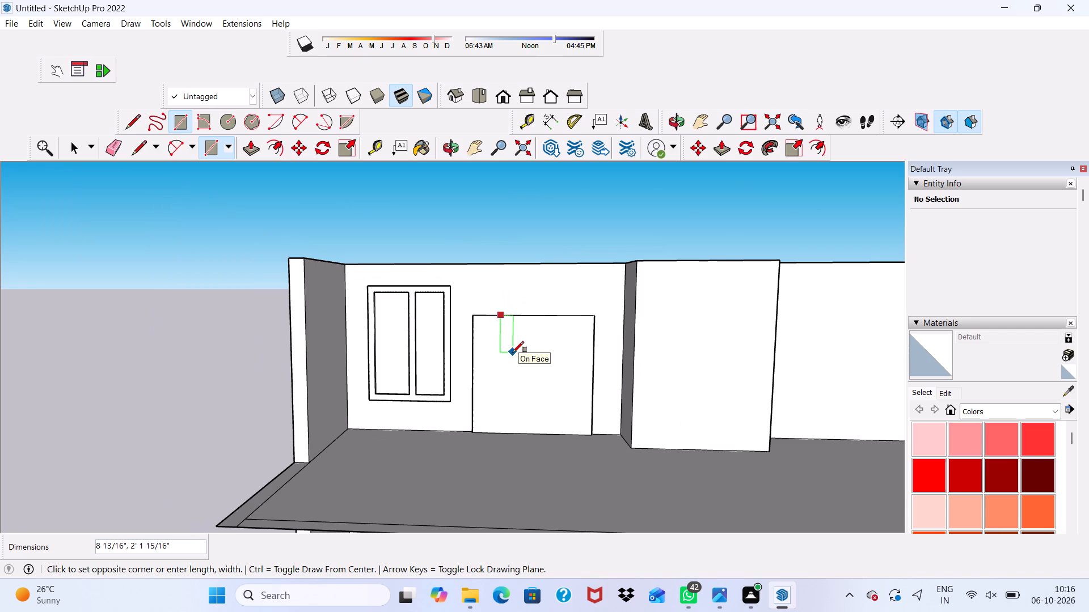
scroll(529, 359, down, 1)
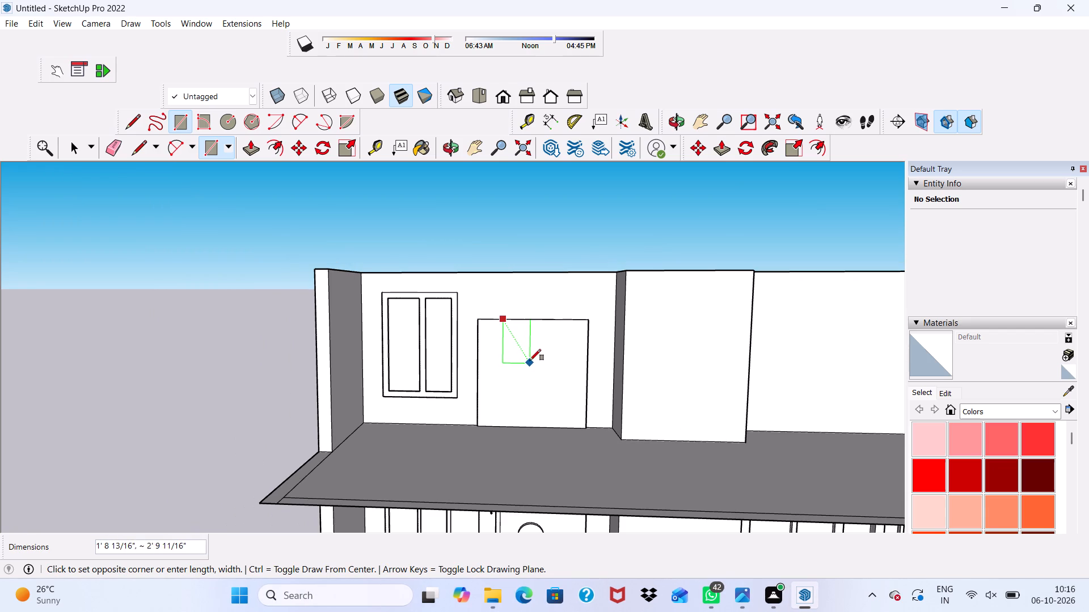
scroll(537, 363, down, 1)
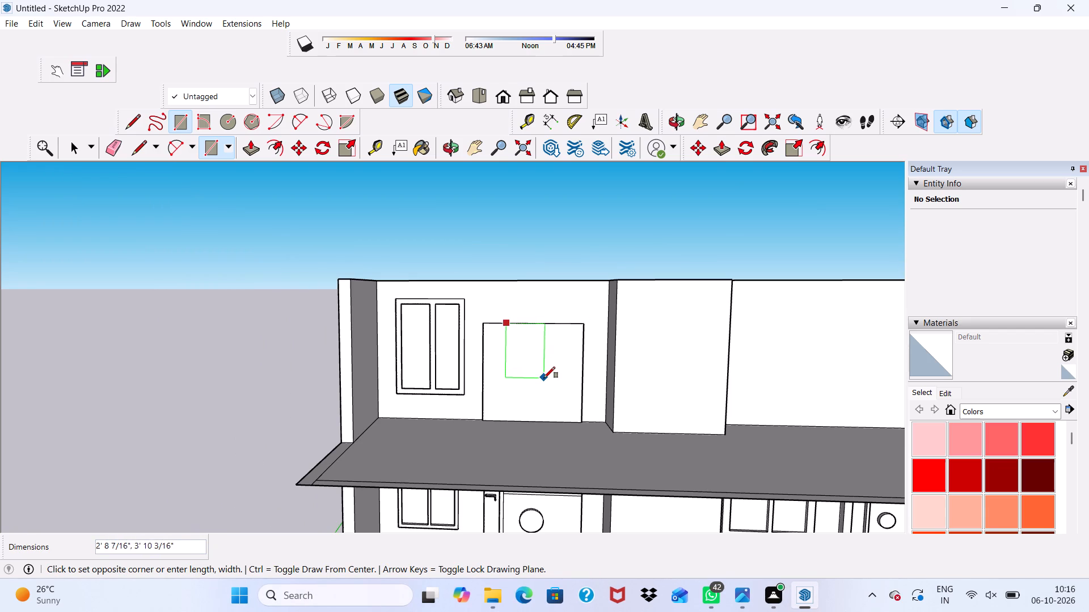
scroll(497, 403, down, 2)
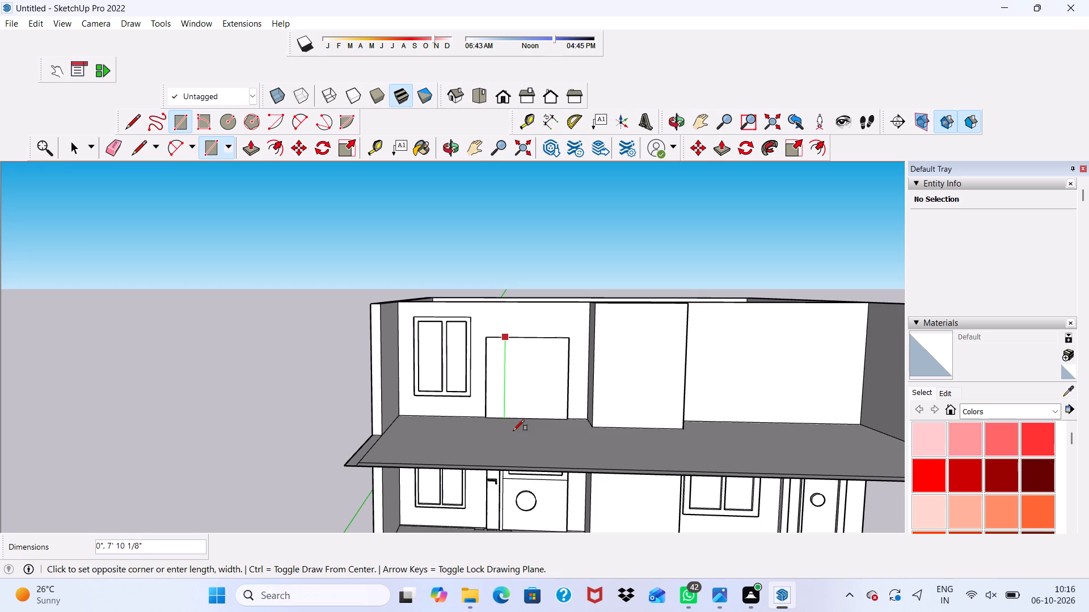
scroll(500, 453, up, 3)
scroll(522, 459, down, 1)
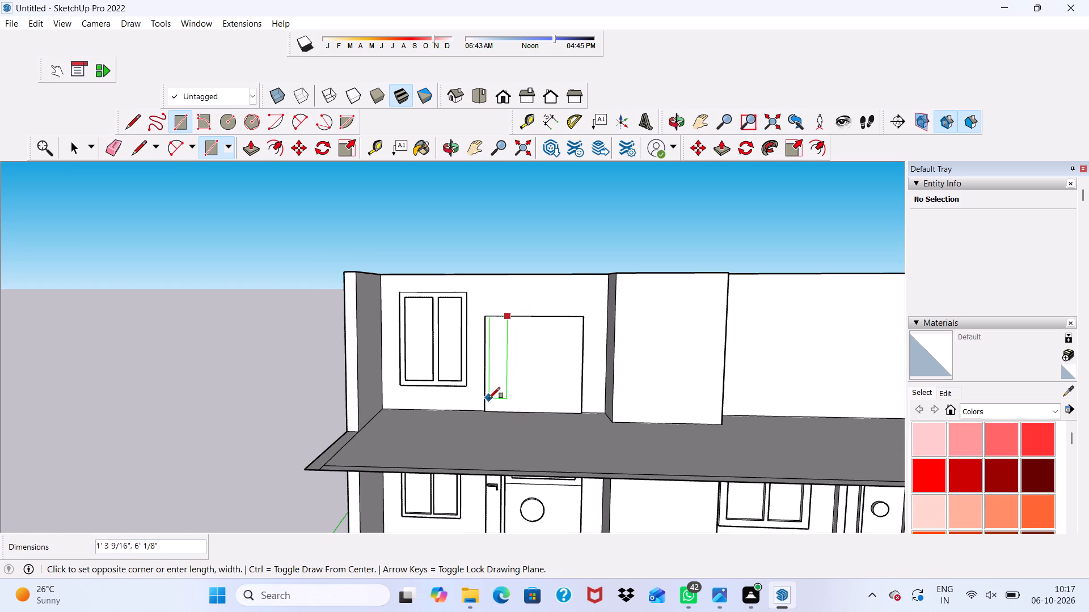
scroll(476, 399, up, 5)
scroll(522, 413, up, 4)
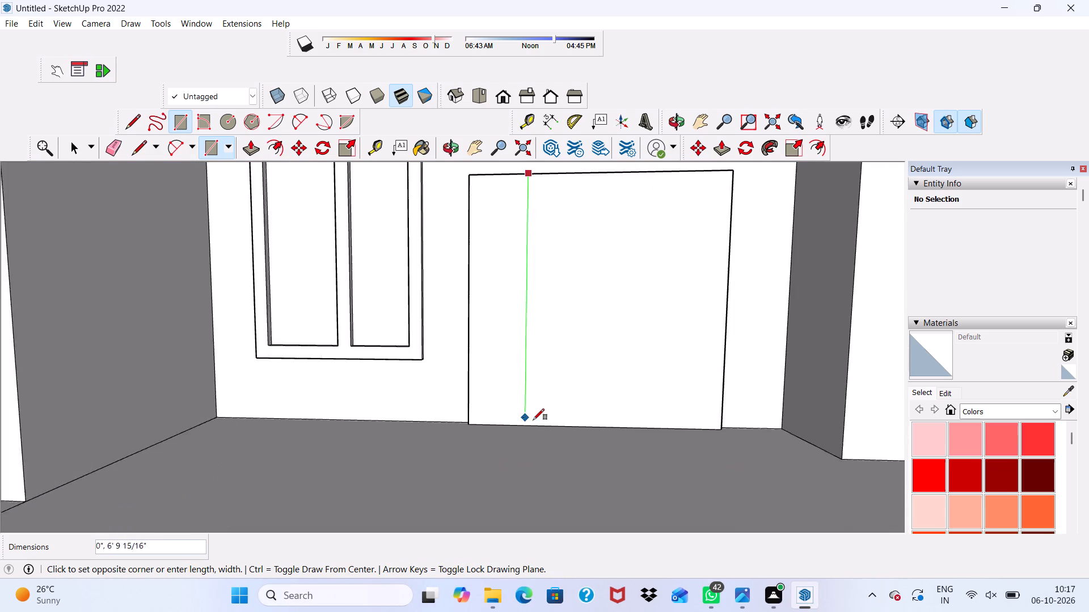
scroll(533, 420, up, 3)
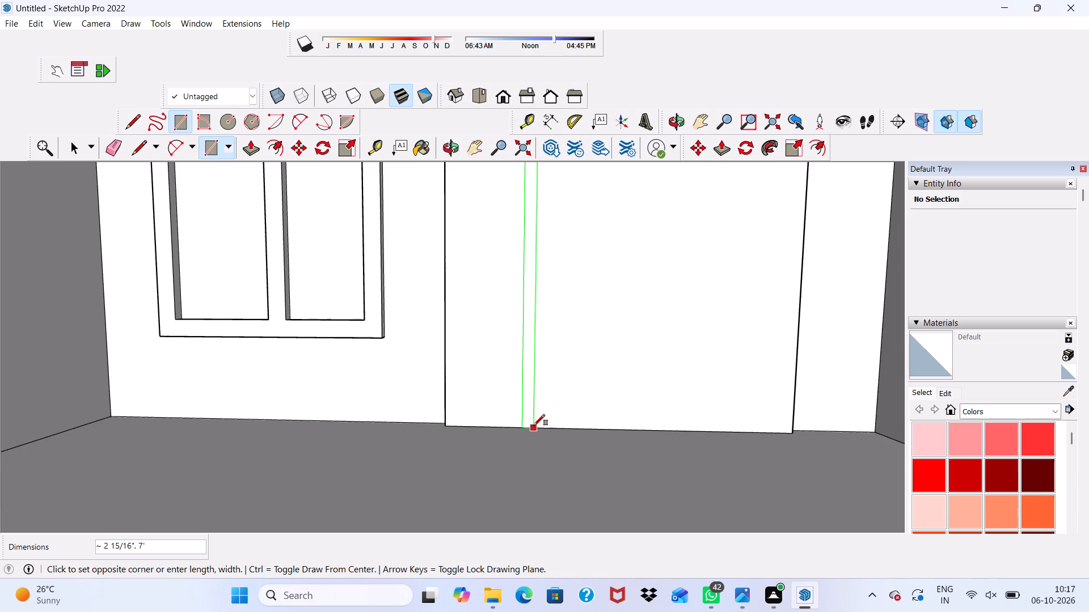
click(534, 426)
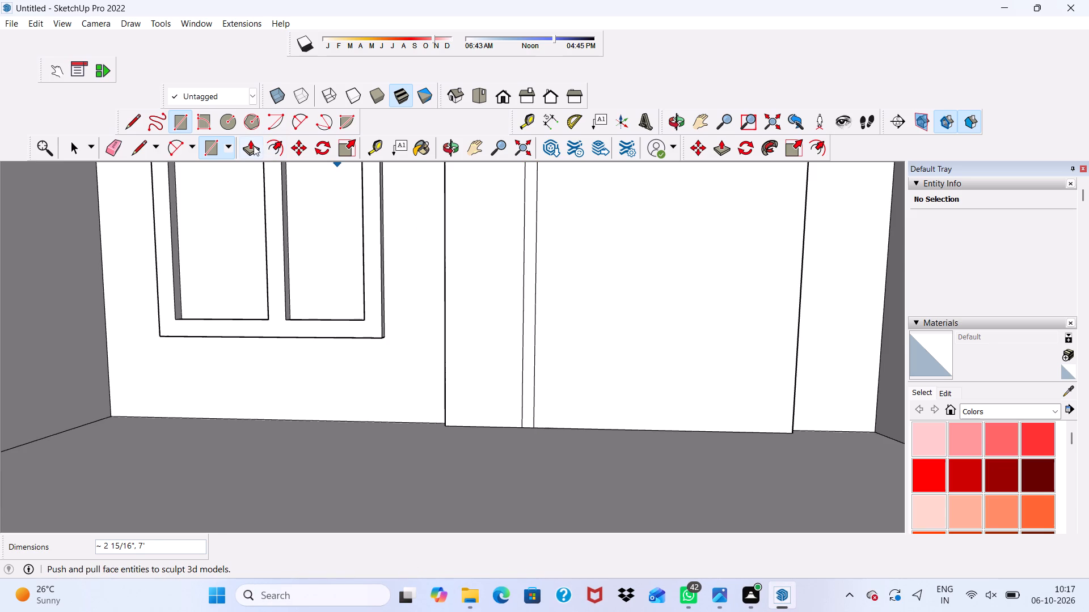
Push/Pull the vertical strip on the third-storey door outward by 3".
click(254, 145)
scroll(527, 279, up, 4)
click(534, 265)
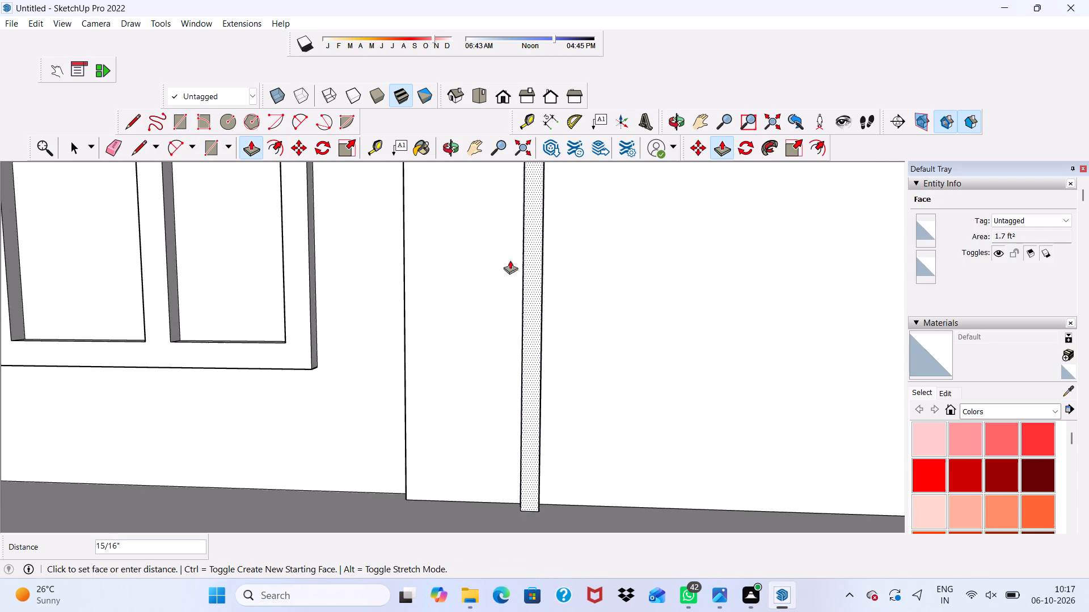
scroll(508, 232, down, 5)
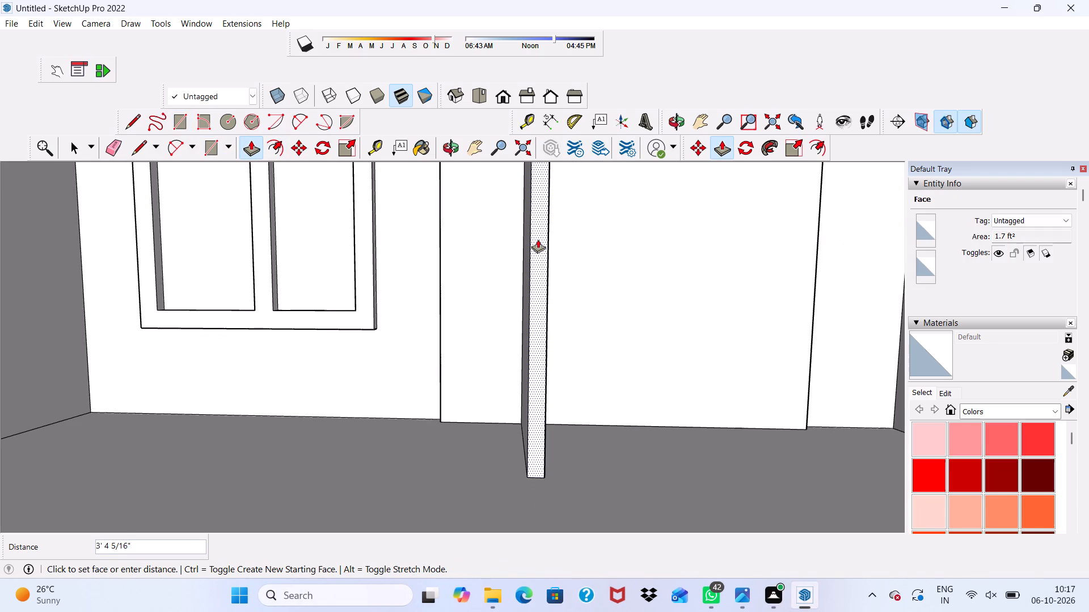
key(3)
key(shift+quotedbl)
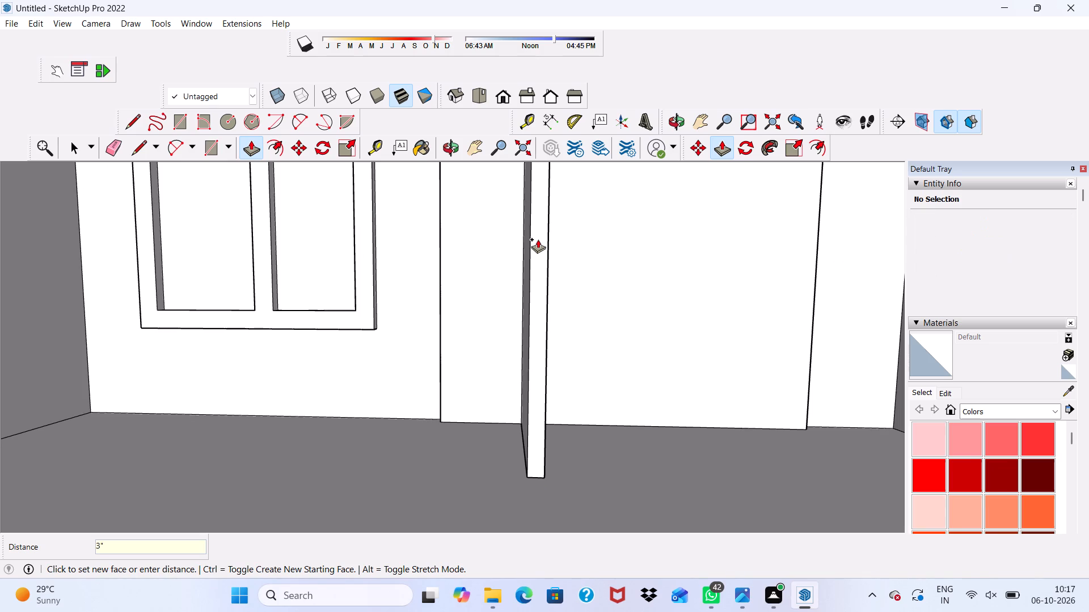
key(Return)
key(space)
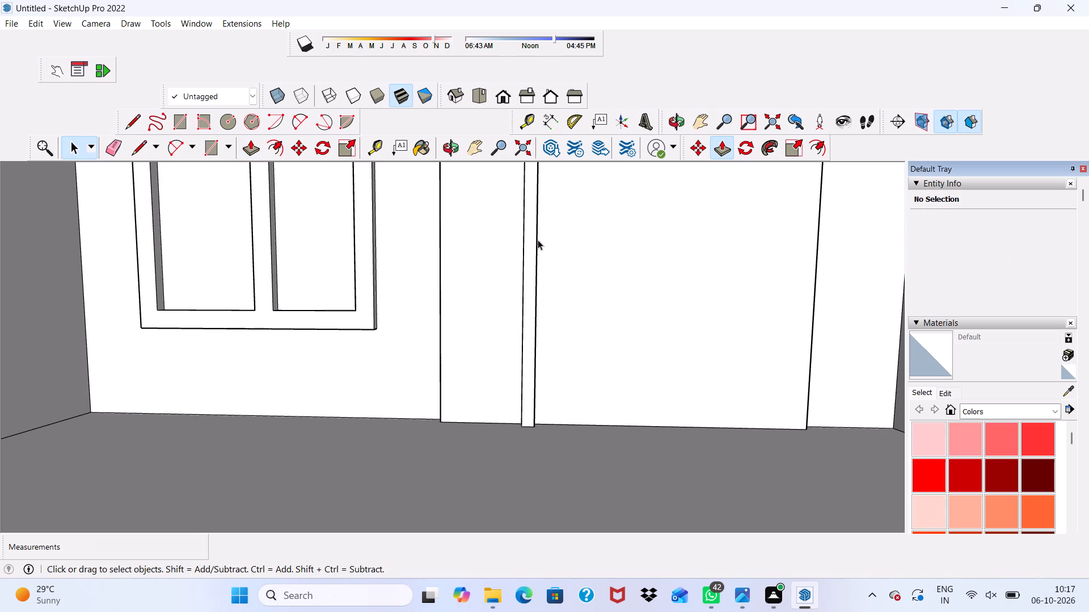
Draw a horizontal handle rectangle about 11 9/16" by 1 7/16" on the narrow door panel beside the vertical strip.
scroll(538, 240, down, 4)
scroll(509, 274, up, 1)
scroll(516, 298, down, 4)
middle_drag(510, 192, 568, 217)
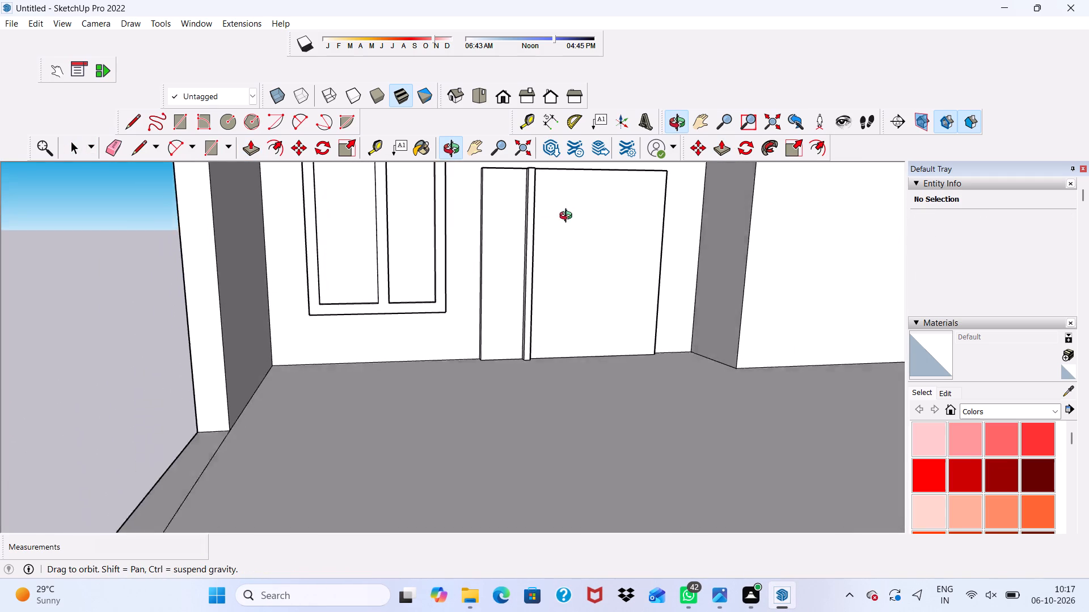
middle_drag(568, 217, 579, 264)
scroll(275, 191, up, 3)
click(166, 110)
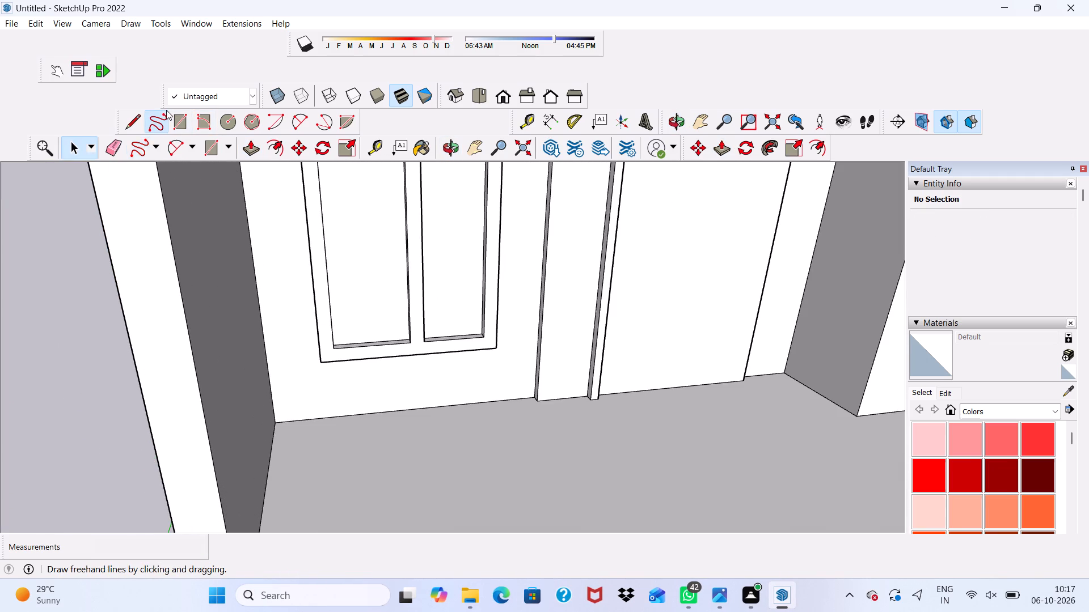
click(171, 118)
scroll(472, 253, up, 5)
scroll(538, 257, down, 1)
scroll(574, 266, up, 1)
scroll(602, 271, down, 4)
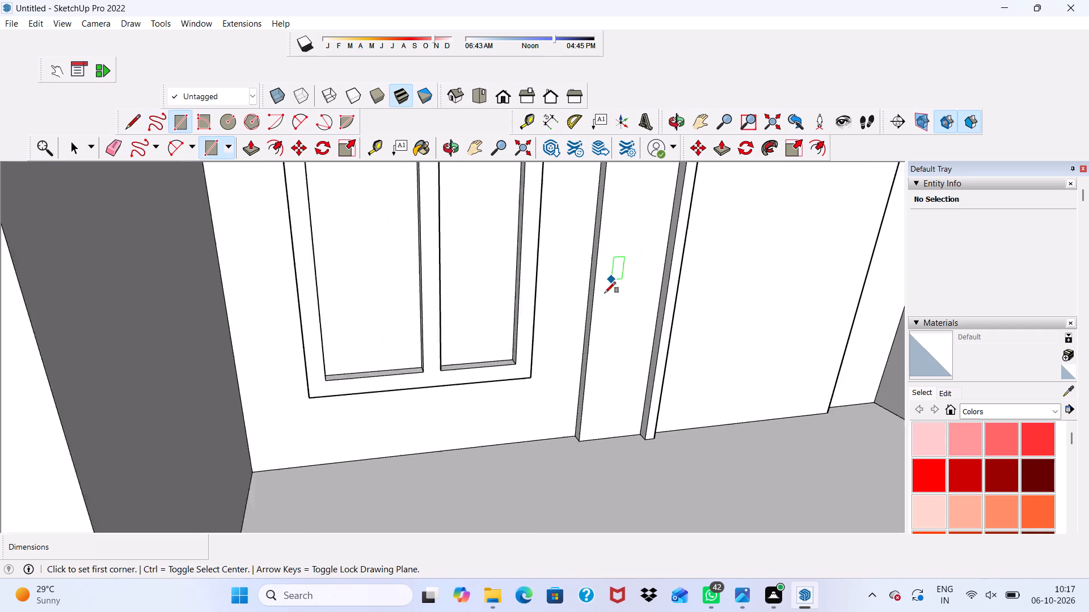
scroll(605, 293, down, 1)
middle_drag(670, 235, 603, 182)
scroll(621, 260, up, 5)
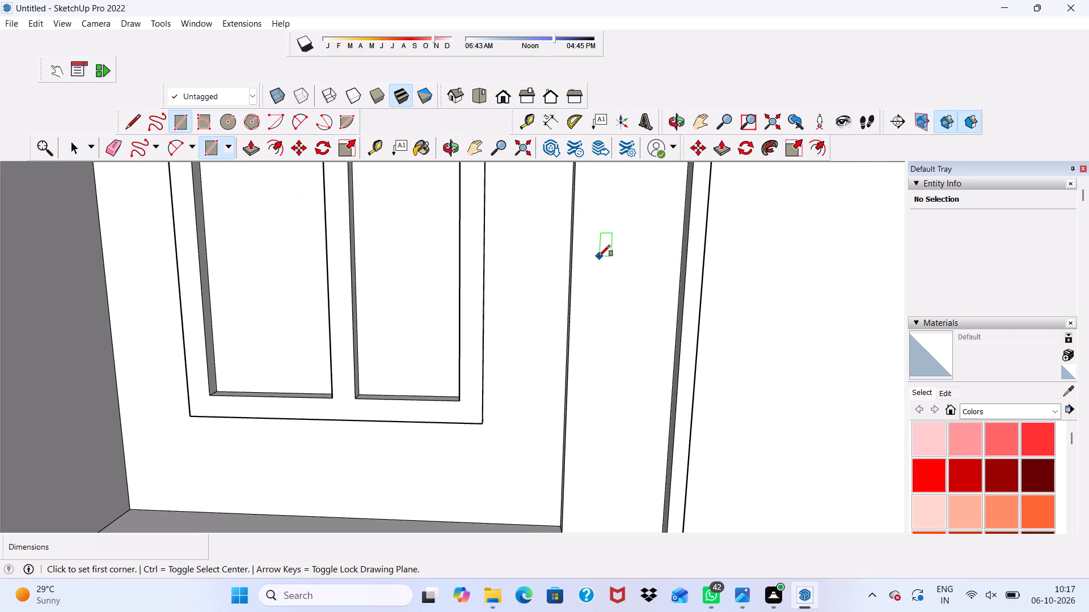
click(596, 261)
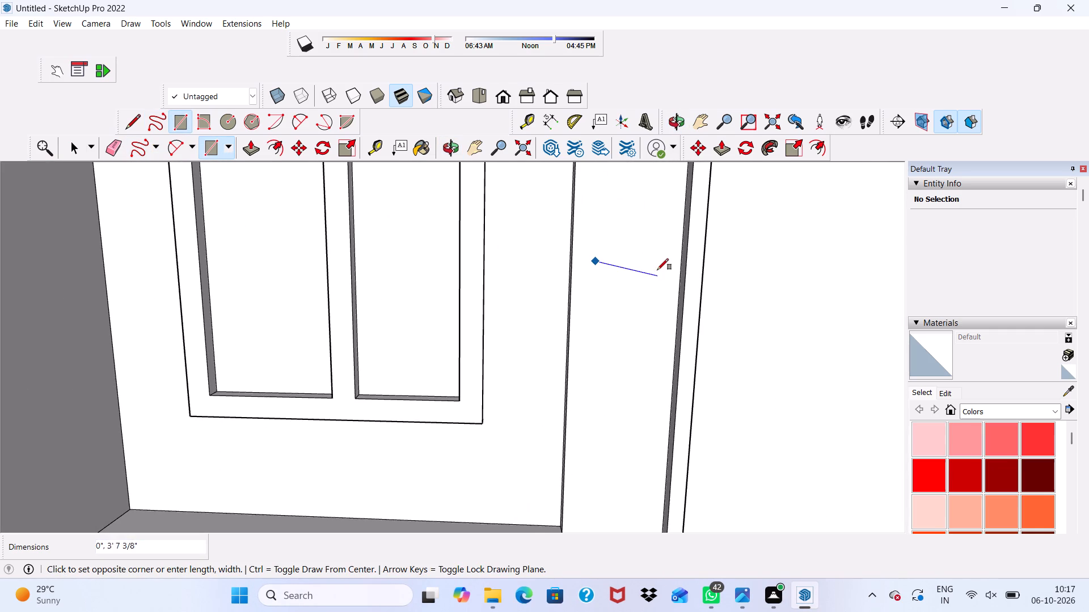
scroll(656, 258, up, 5)
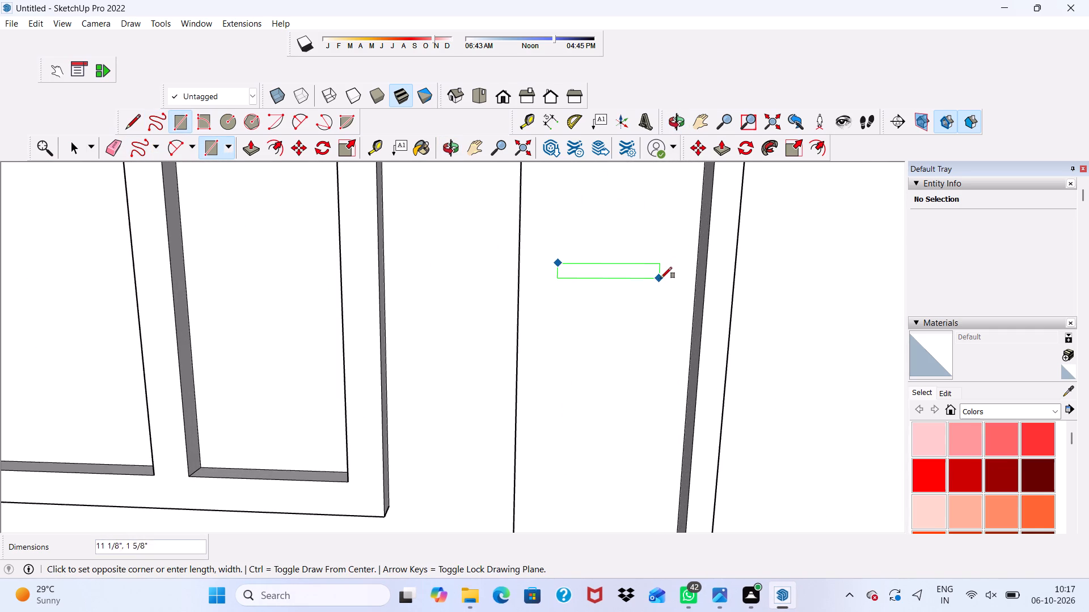
click(663, 277)
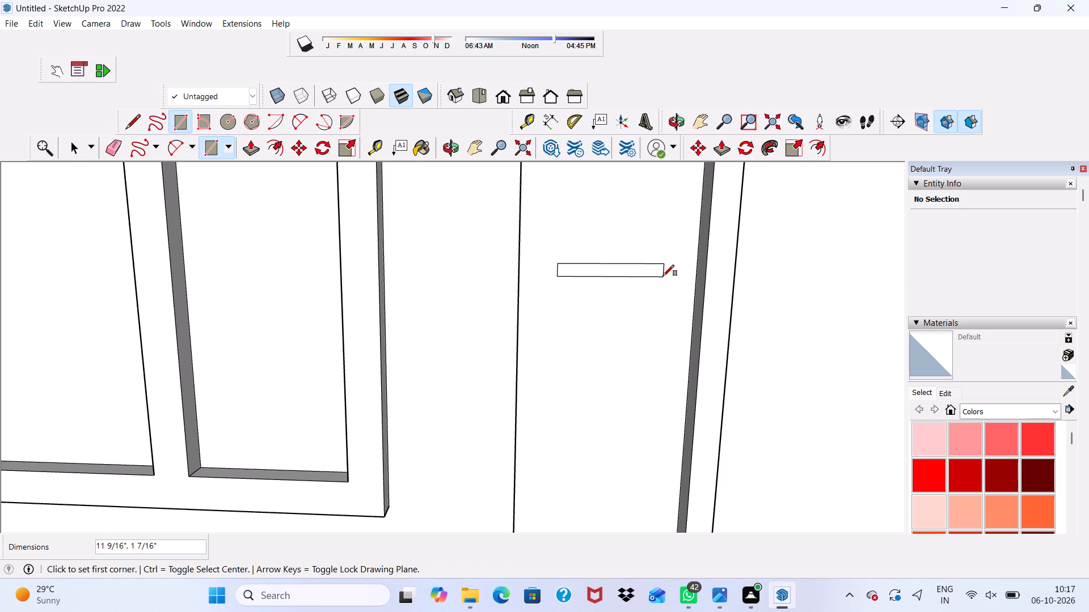
Draw a vertical rectangle about 4 1/2" by 1 1/4" down from the handle bar's end nearest the strip.
click(660, 265)
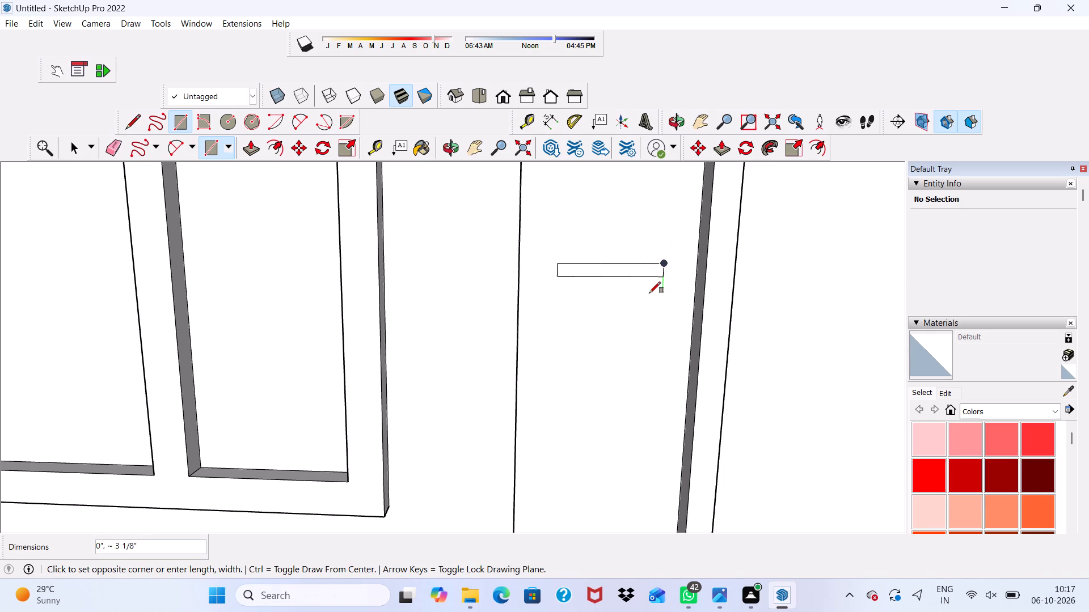
scroll(644, 308, up, 3)
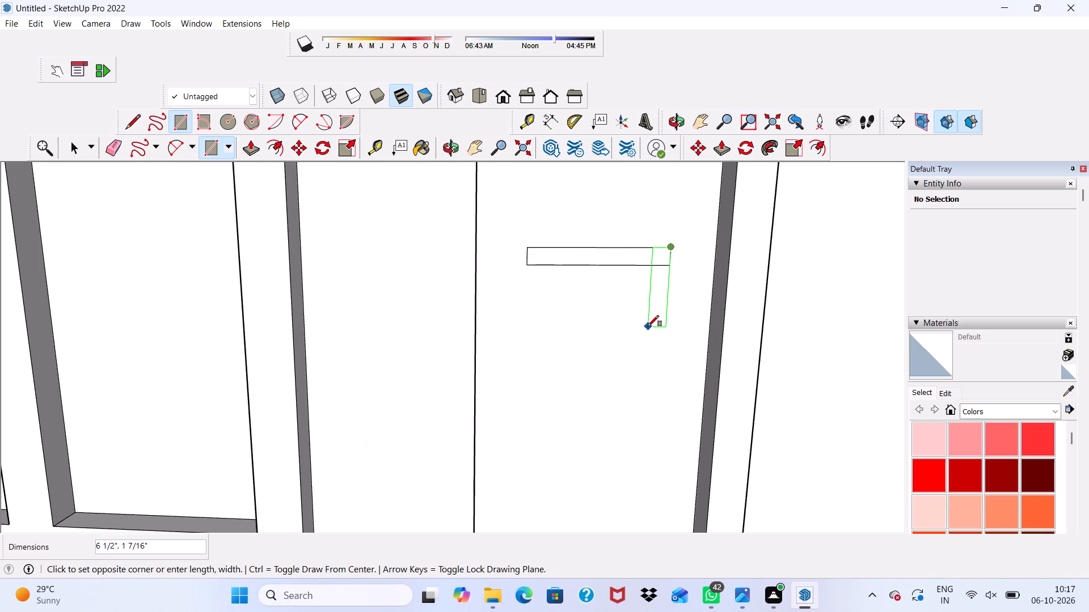
scroll(648, 326, up, 1)
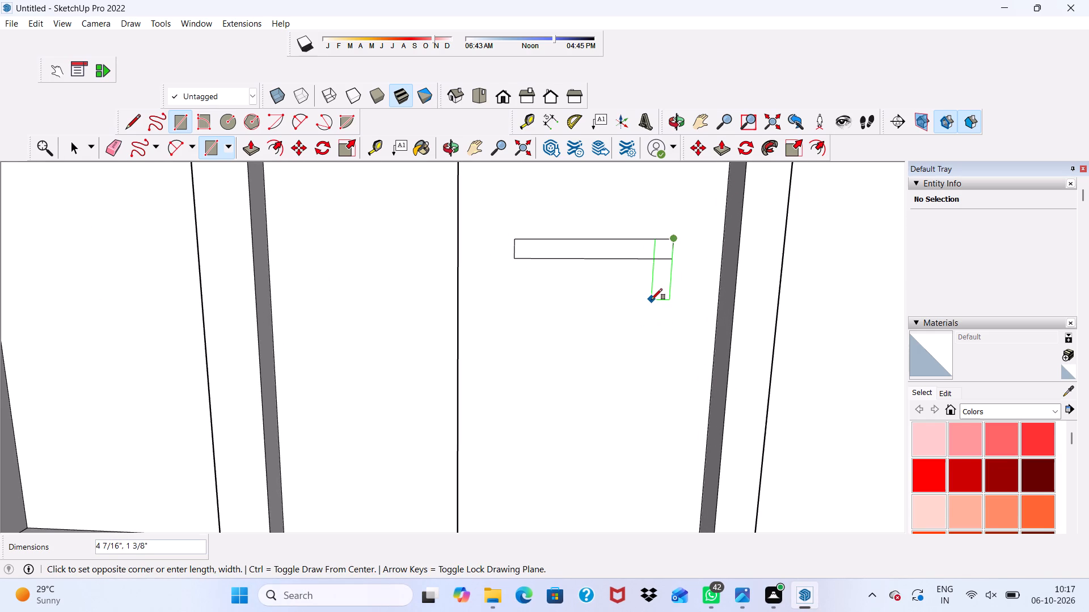
click(652, 300)
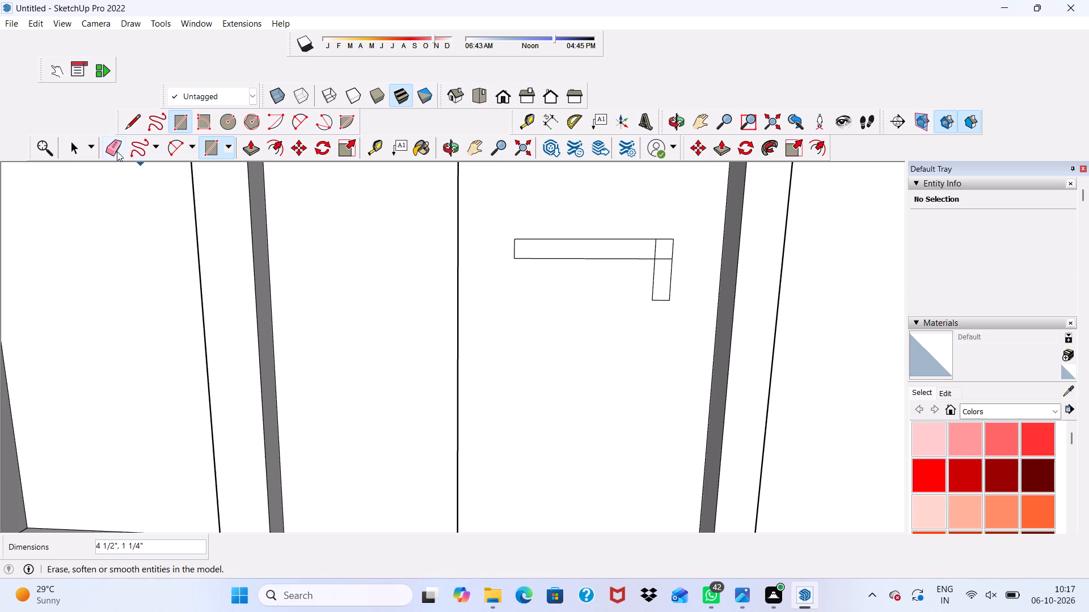
Erase the overlapping inner edges at the handle's corner to leave a single L-shaped face.
click(122, 146)
scroll(560, 336, up, 4)
drag(712, 211, 702, 228)
drag(681, 219, 719, 206)
scroll(676, 229, down, 5)
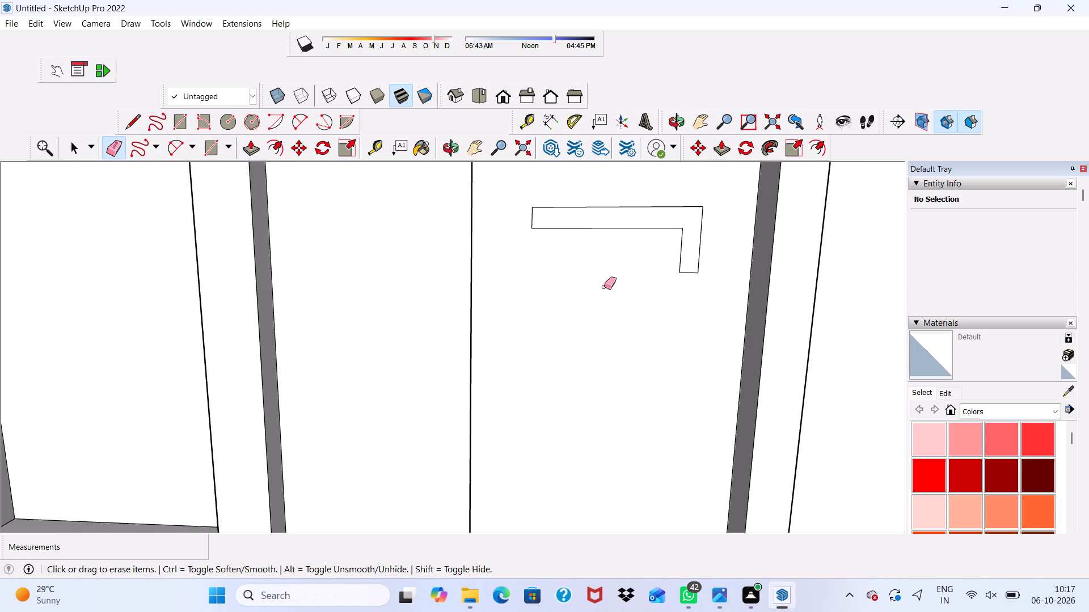
key(space)
Push/Pull the L-shaped handle face outward by 3".
click(584, 226)
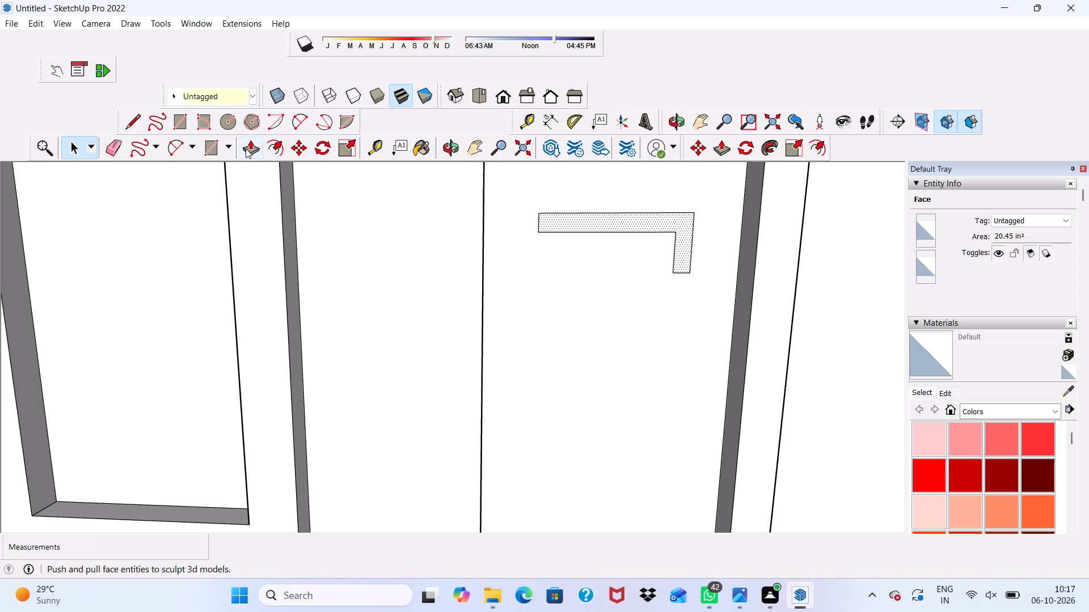
click(248, 147)
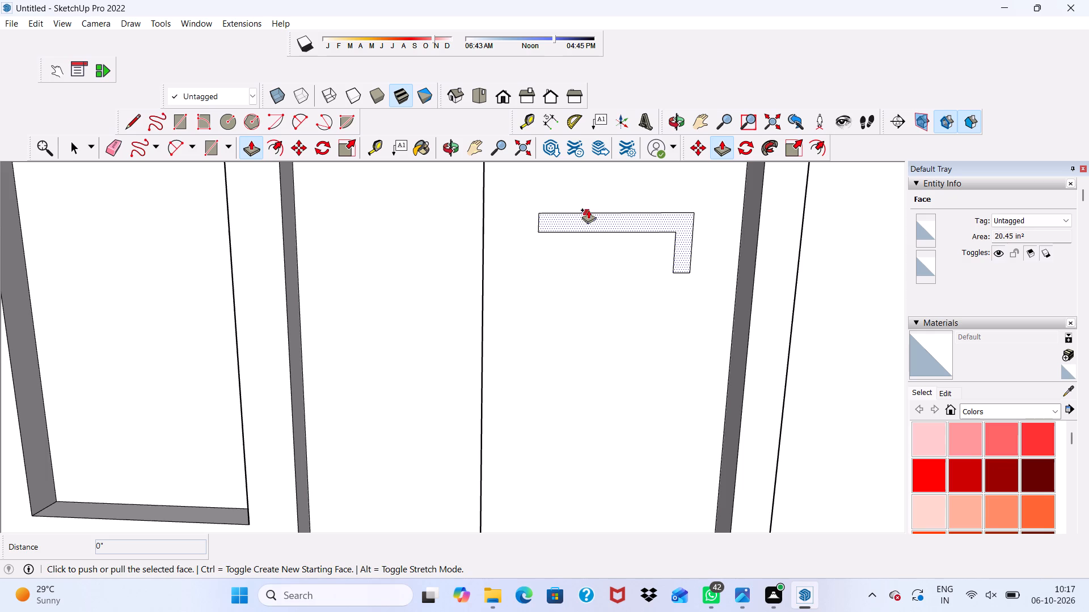
click(585, 217)
scroll(647, 242, down, 2)
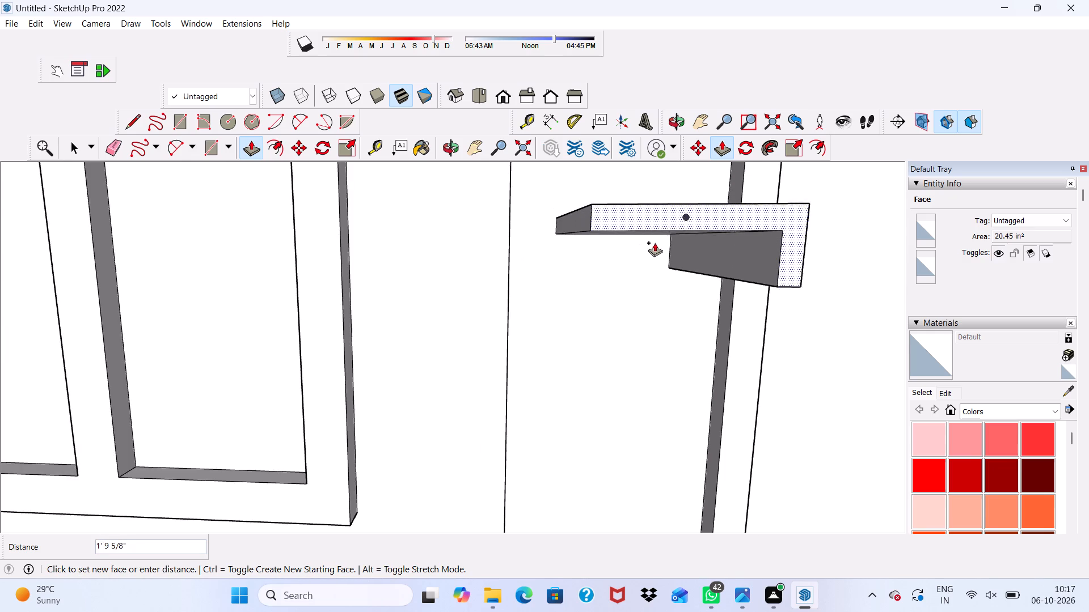
scroll(678, 245, down, 4)
click(734, 312)
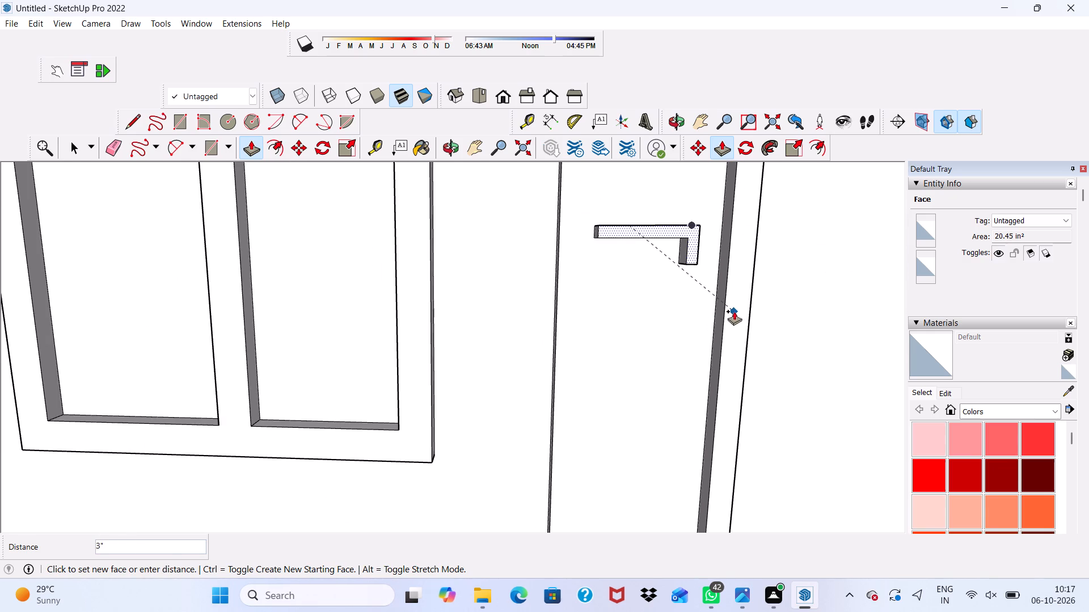
scroll(602, 299, down, 3)
scroll(584, 311, up, 1)
scroll(580, 313, down, 6)
scroll(309, 341, up, 1)
scroll(399, 324, down, 9)
key(space)
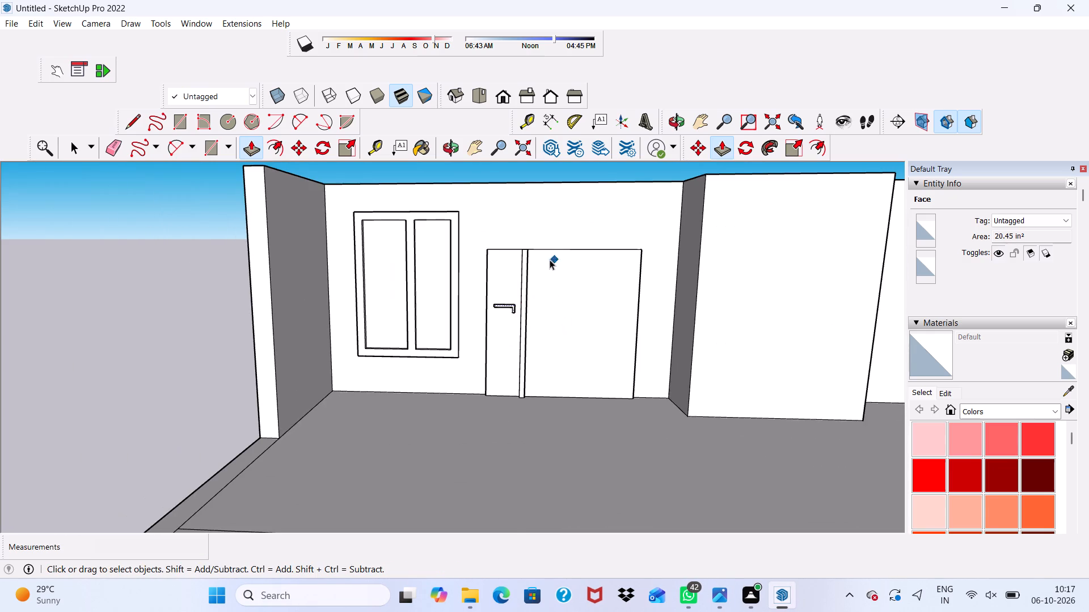
Draw a rectangle about 5' 1 3/4" by 1' 8 13/16" across the top of the third-storey door's wide panel.
scroll(539, 259, down, 1)
scroll(533, 269, up, 1)
scroll(531, 272, down, 1)
scroll(526, 278, up, 2)
scroll(522, 283, down, 1)
scroll(464, 288, up, 1)
scroll(466, 298, down, 4)
middle_drag(503, 324, 506, 273)
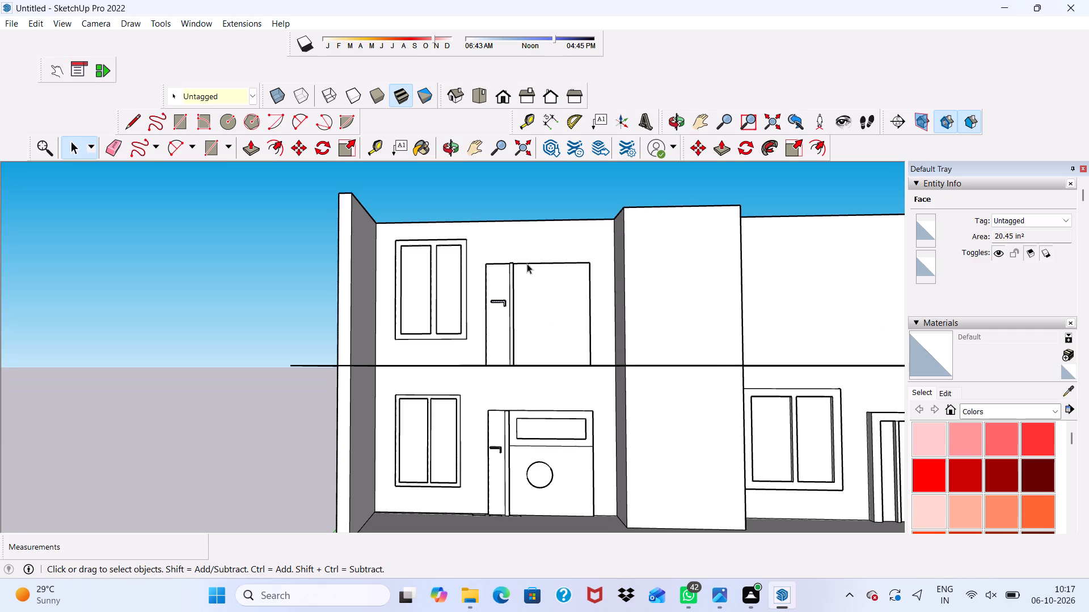
scroll(533, 260, up, 5)
scroll(217, 173, up, 3)
click(179, 121)
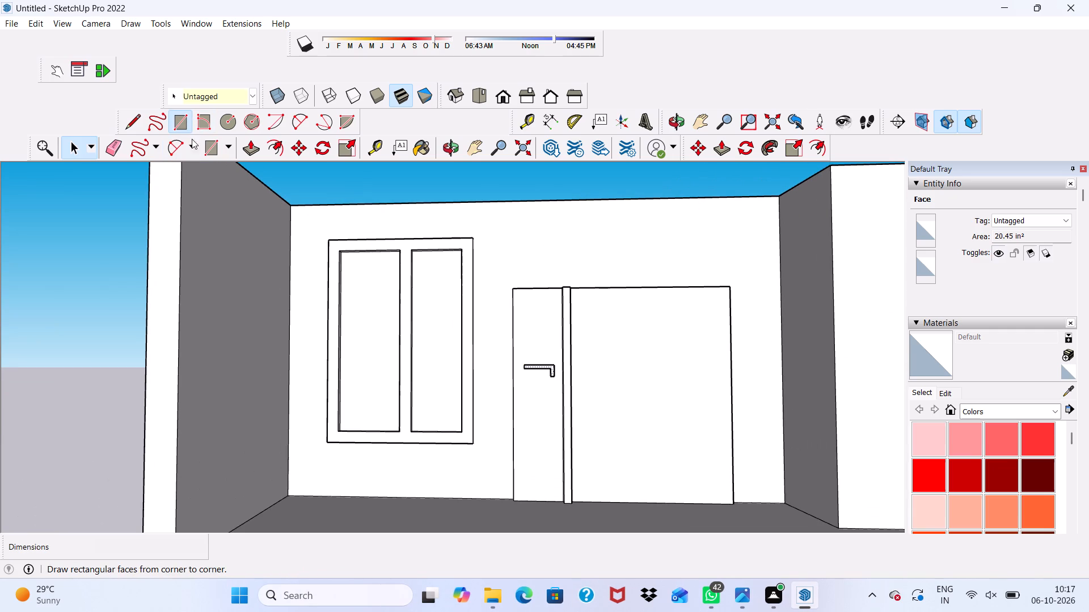
scroll(583, 377, up, 5)
scroll(630, 334, down, 2)
middle_drag(629, 331, 502, 359)
scroll(553, 283, up, 4)
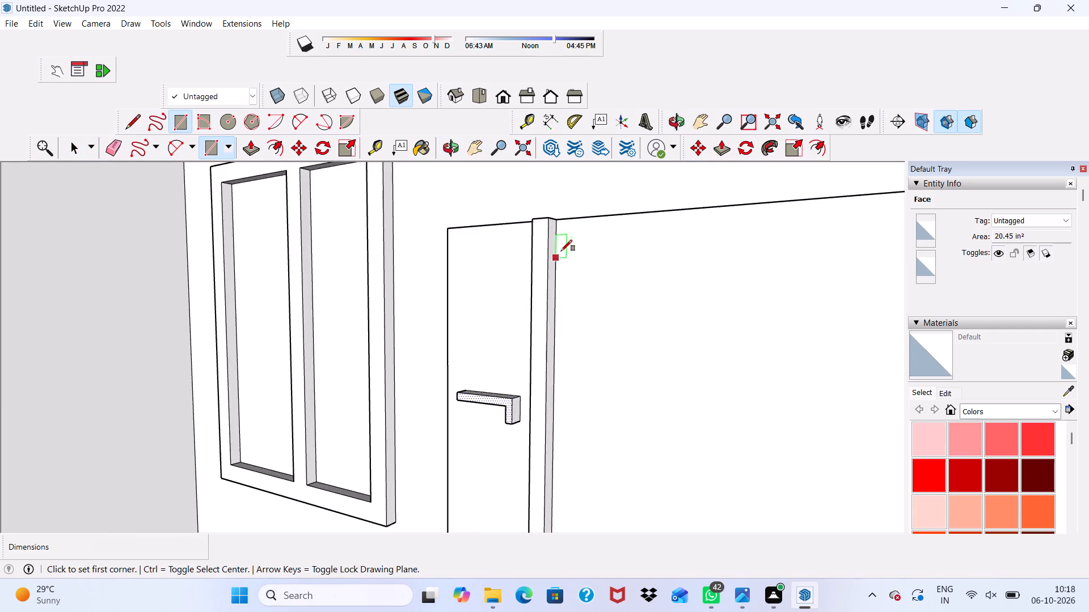
scroll(564, 242, up, 2)
click(558, 216)
scroll(565, 283, down, 4)
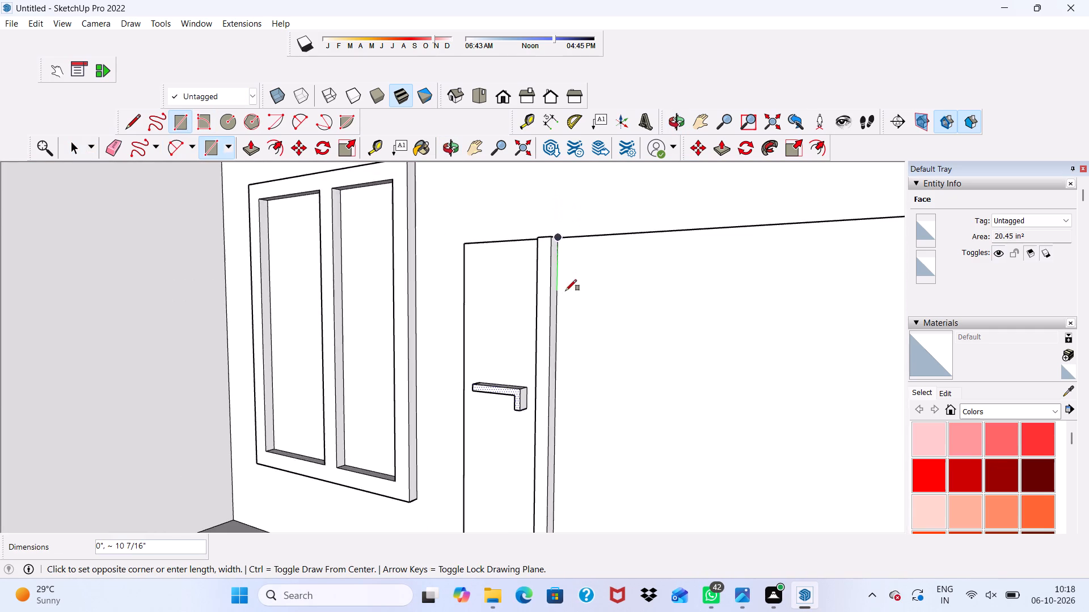
scroll(565, 291, down, 8)
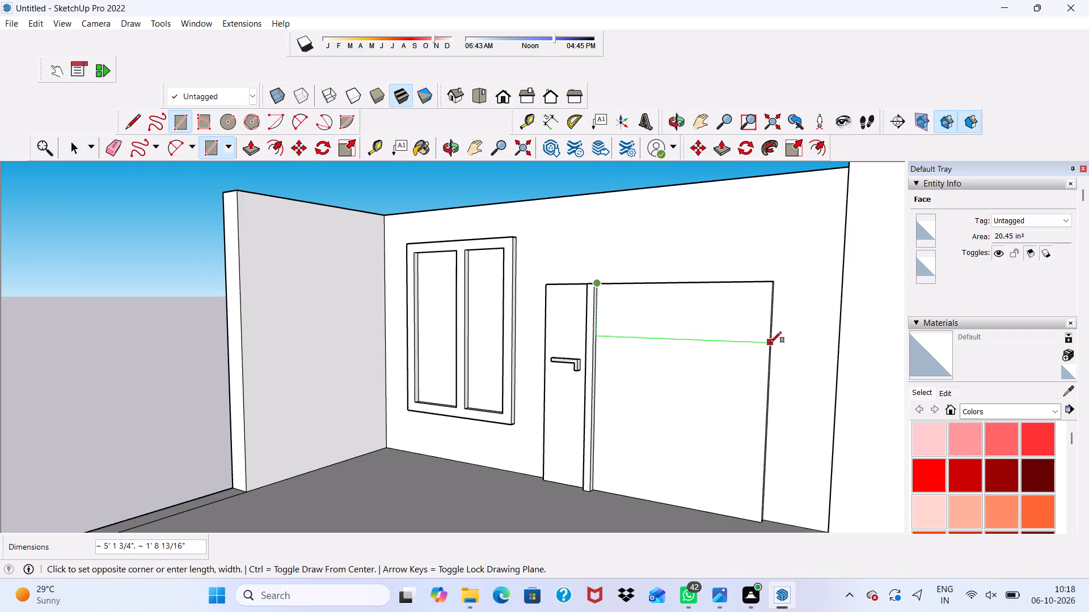
click(770, 343)
key(space)
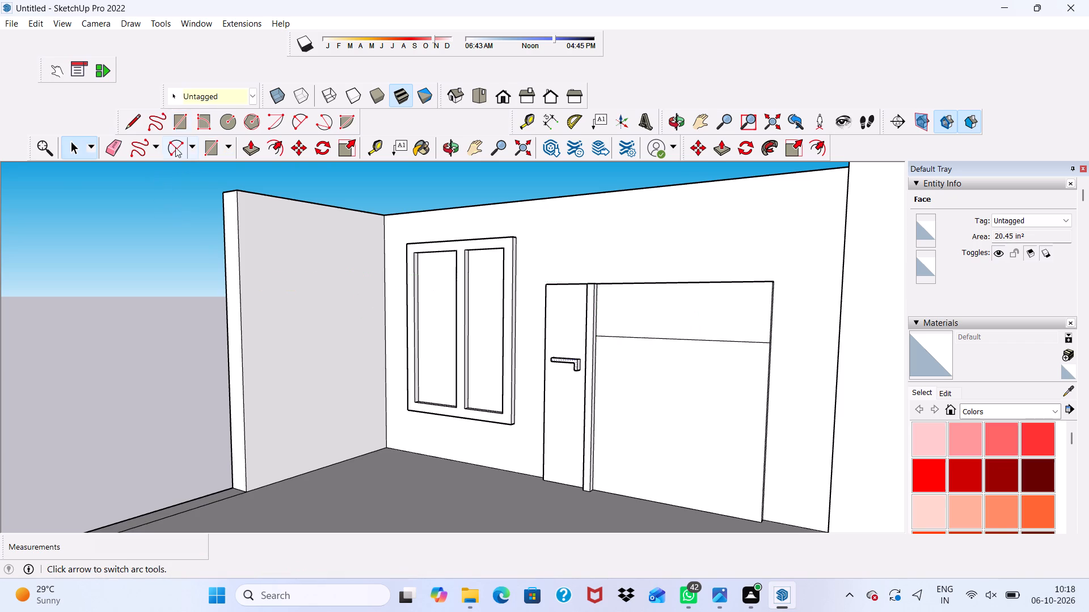
Draw an inset rectangle about 3' 10" by 1' inside the door's top panel.
click(184, 116)
scroll(641, 308, up, 7)
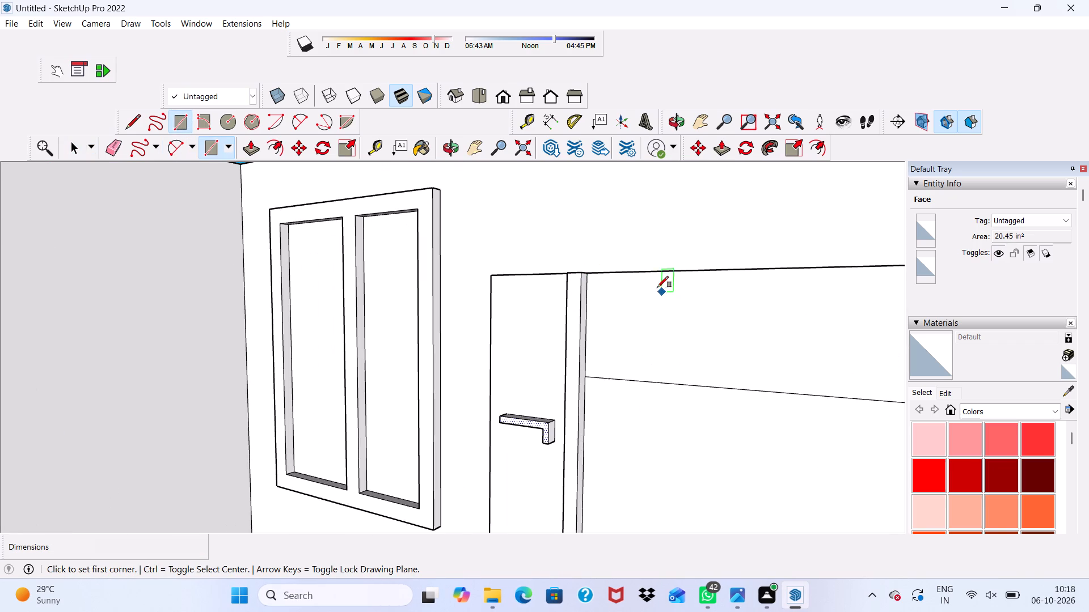
click(624, 290)
scroll(609, 324, up, 1)
scroll(610, 324, down, 7)
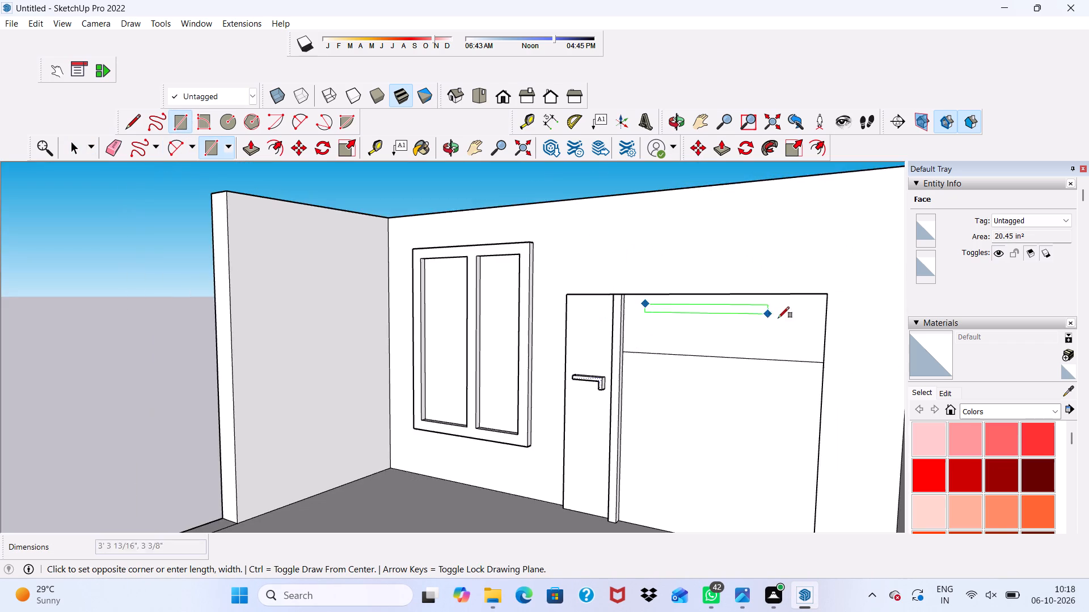
scroll(787, 319, up, 4)
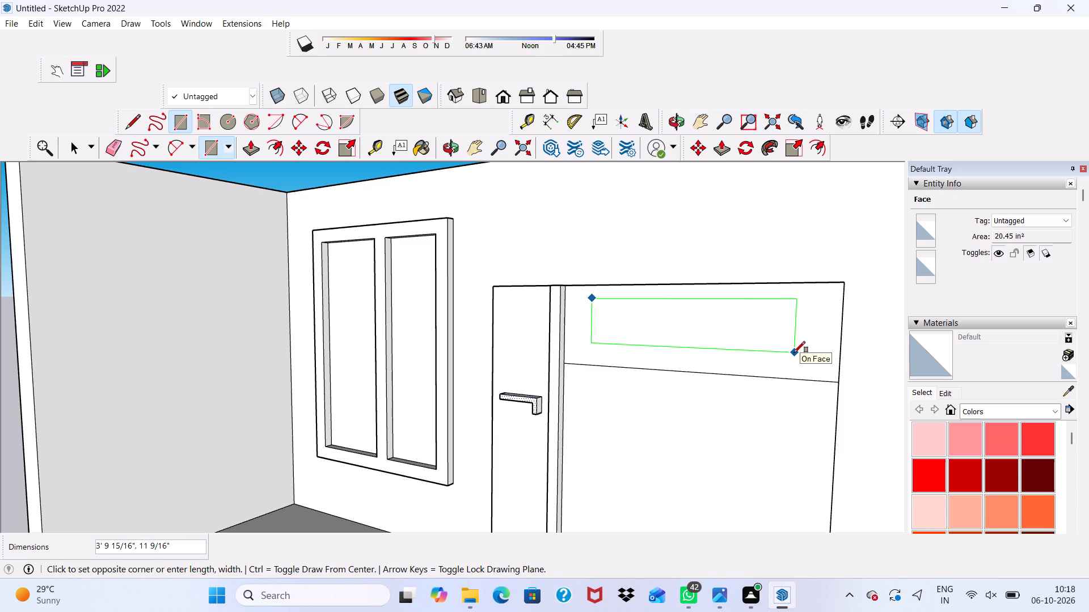
click(795, 355)
scroll(715, 260, down, 3)
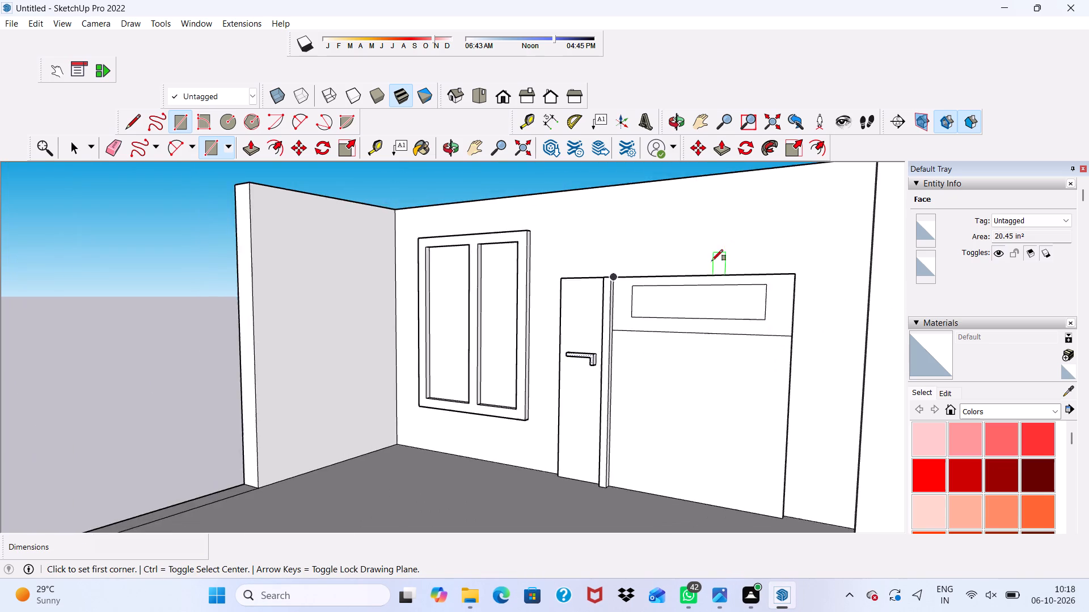
scroll(712, 261, down, 5)
middle_drag(586, 297, 708, 321)
key(space)
scroll(685, 299, up, 4)
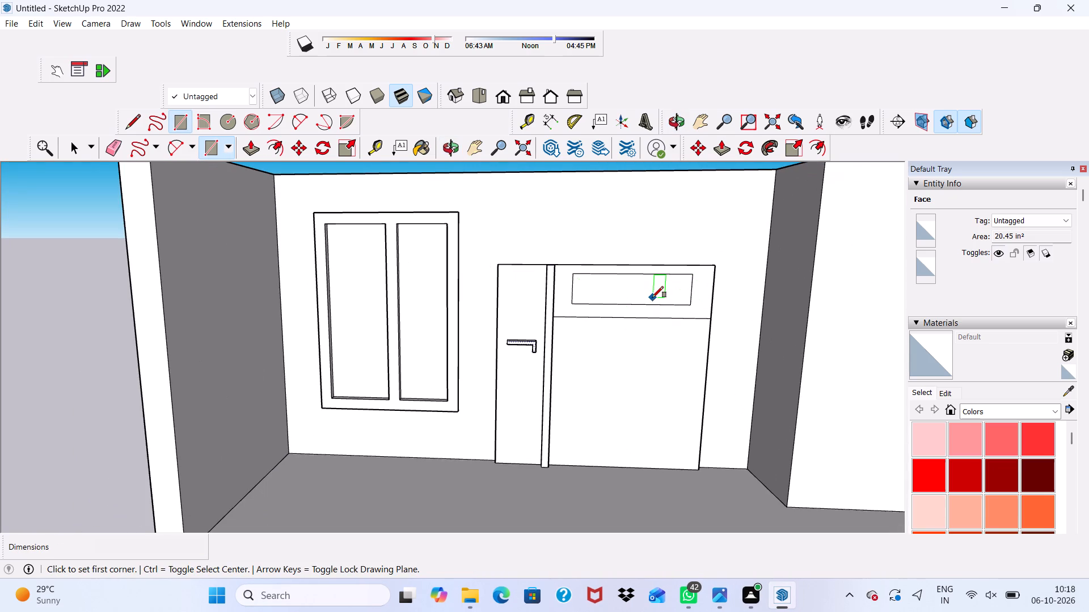
key(space)
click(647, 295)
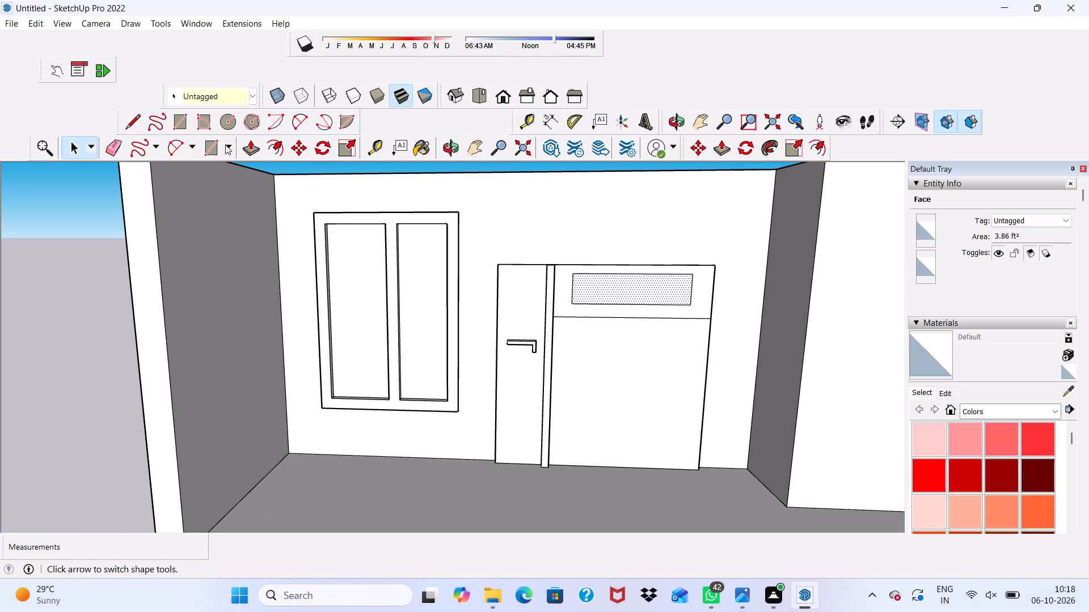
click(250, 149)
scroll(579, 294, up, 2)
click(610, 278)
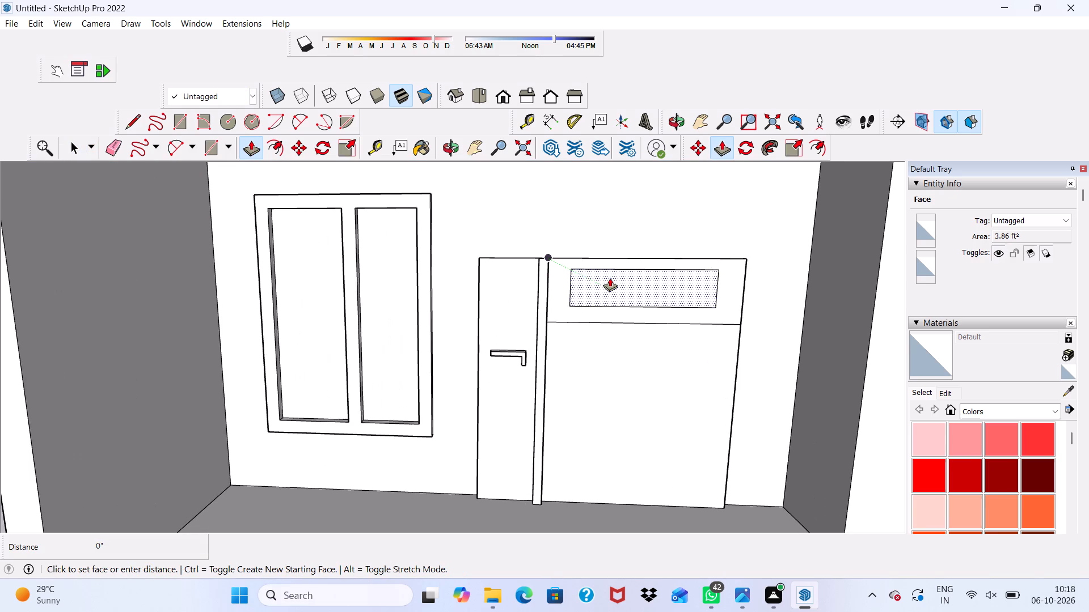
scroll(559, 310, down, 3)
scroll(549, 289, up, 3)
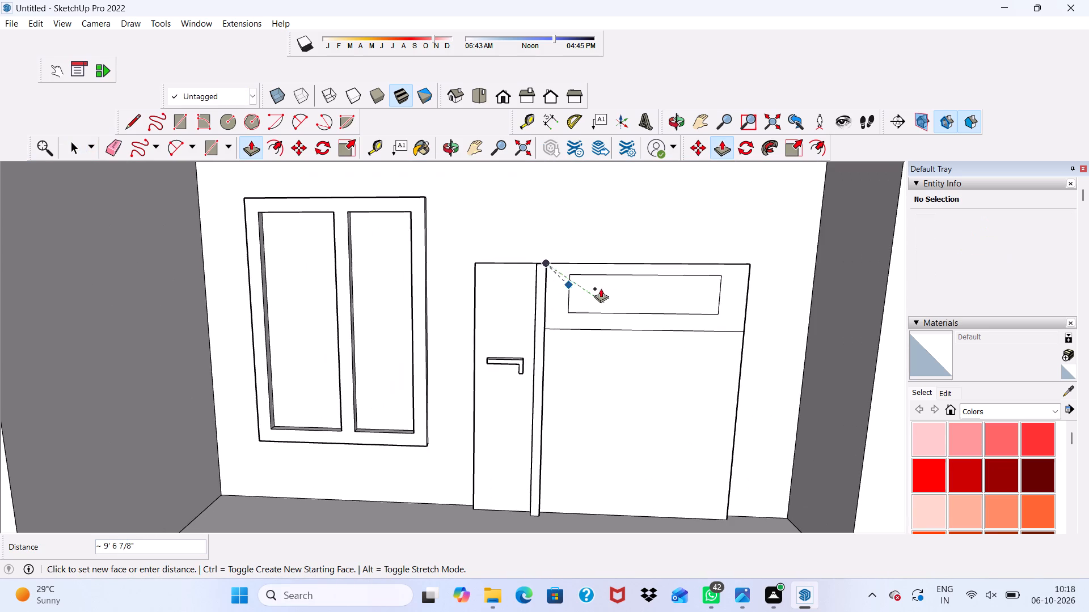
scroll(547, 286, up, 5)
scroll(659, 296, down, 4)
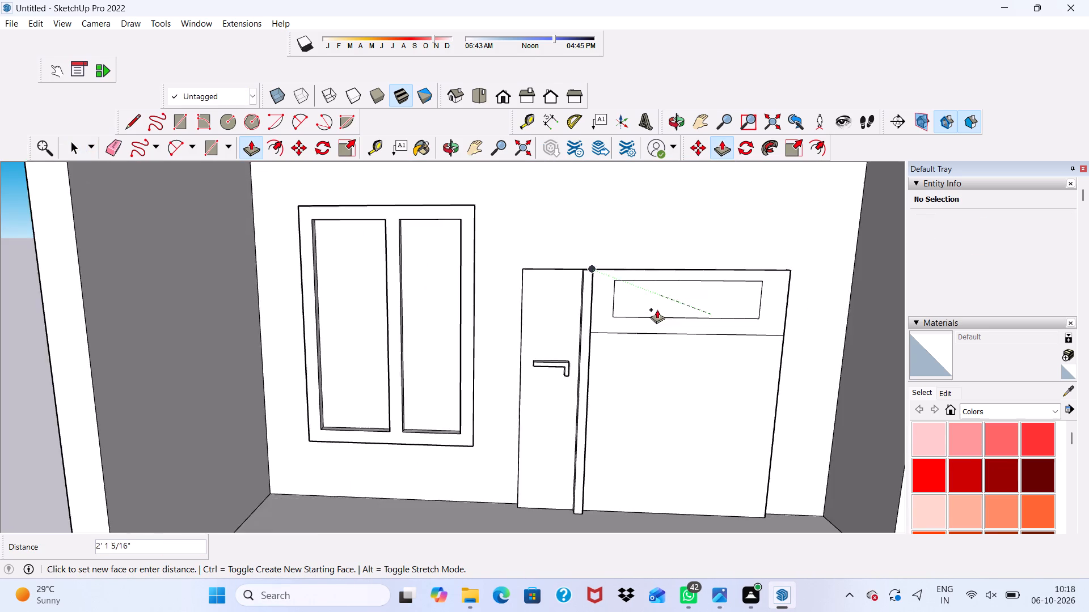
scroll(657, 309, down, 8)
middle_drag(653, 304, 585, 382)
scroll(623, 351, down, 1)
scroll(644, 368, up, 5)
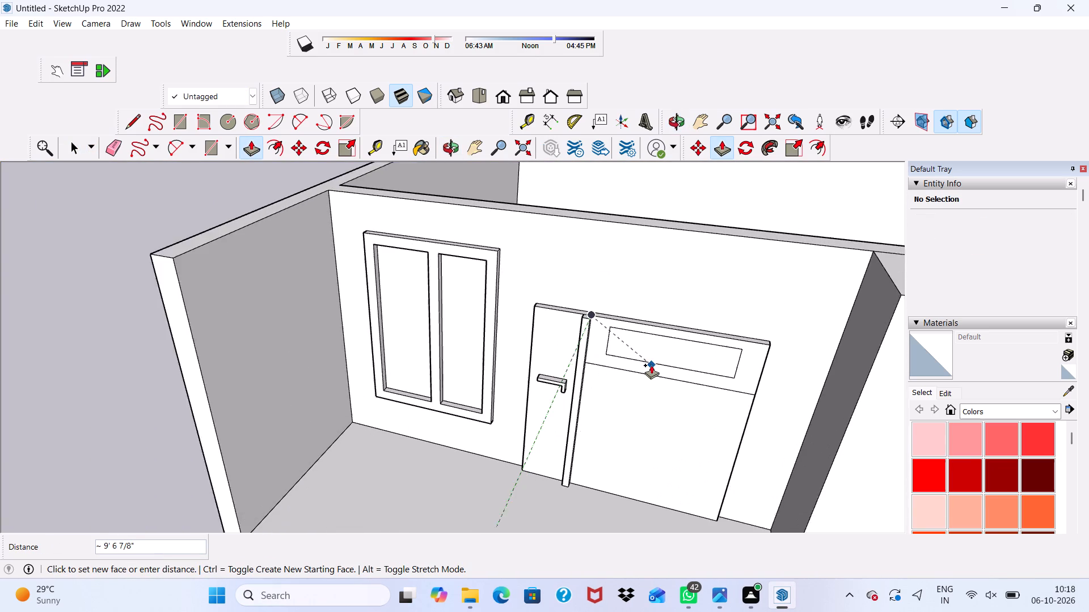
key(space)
Push/Pull the inset rectangle in the door's top panel outward by 3", matching the vertical strip's face.
click(642, 341)
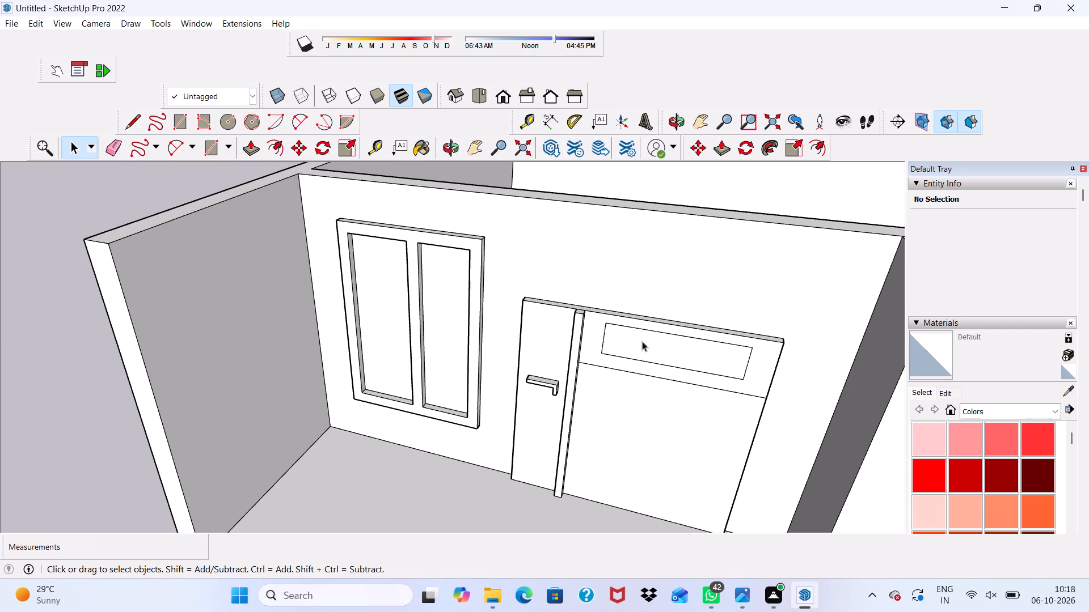
click(252, 150)
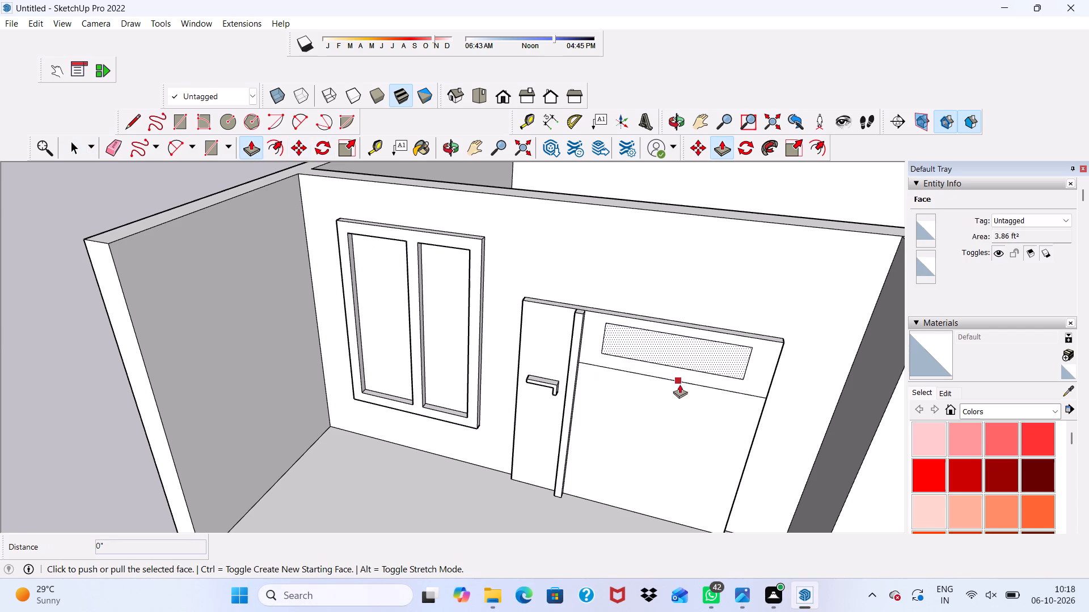
click(655, 361)
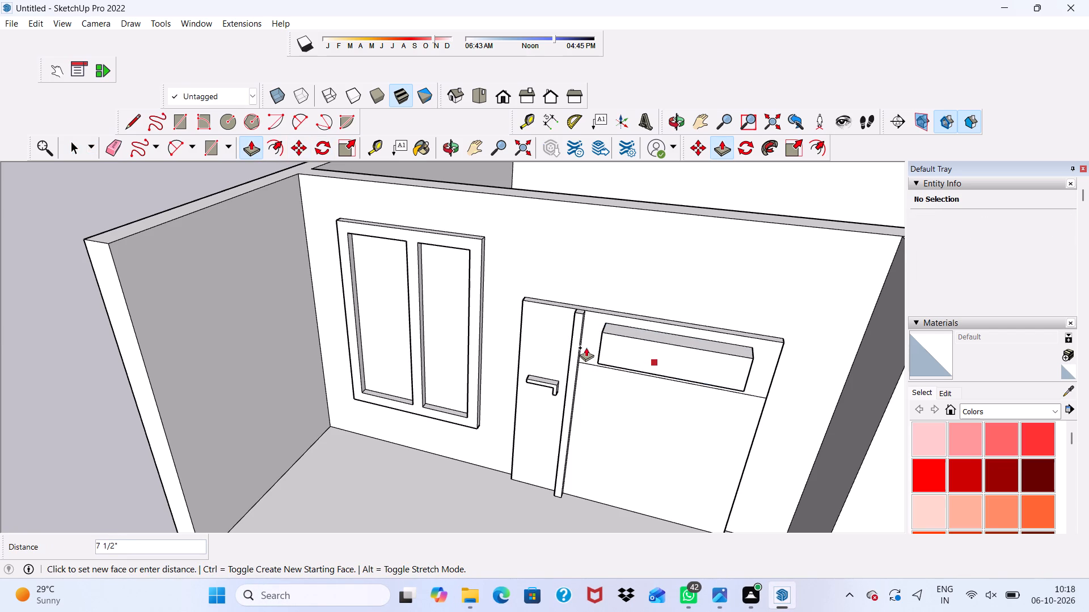
click(580, 347)
scroll(565, 355, down, 5)
middle_drag(611, 385, 637, 246)
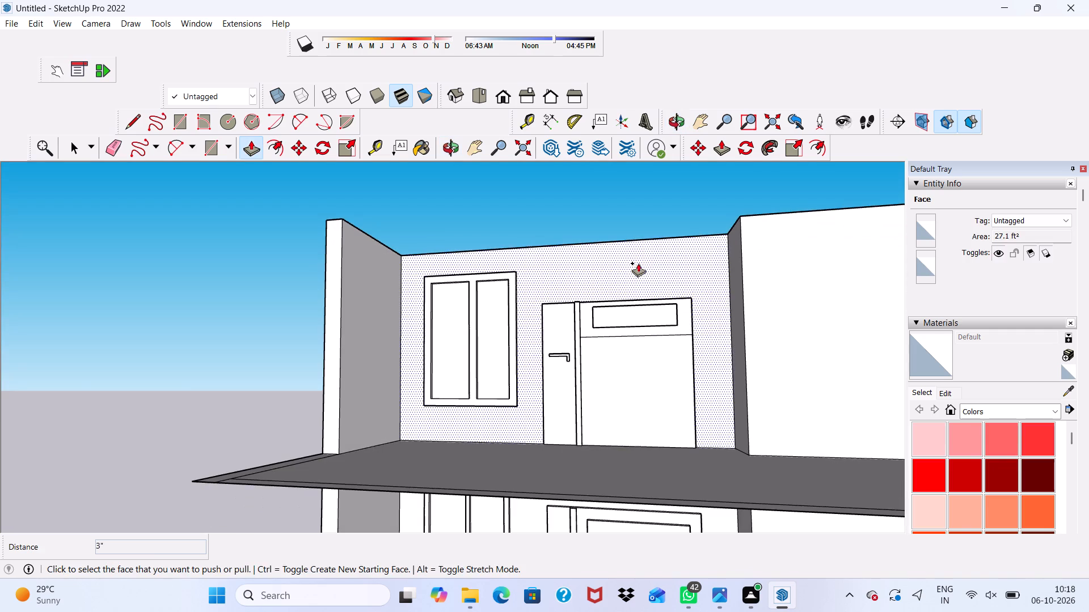
middle_drag(564, 403, 633, 382)
key(space)
Draw a circle with a radius of about 1' 1" on the door's wide lower panel, below the inset rectangle.
scroll(622, 349, down, 2)
scroll(616, 345, up, 1)
scroll(615, 345, down, 2)
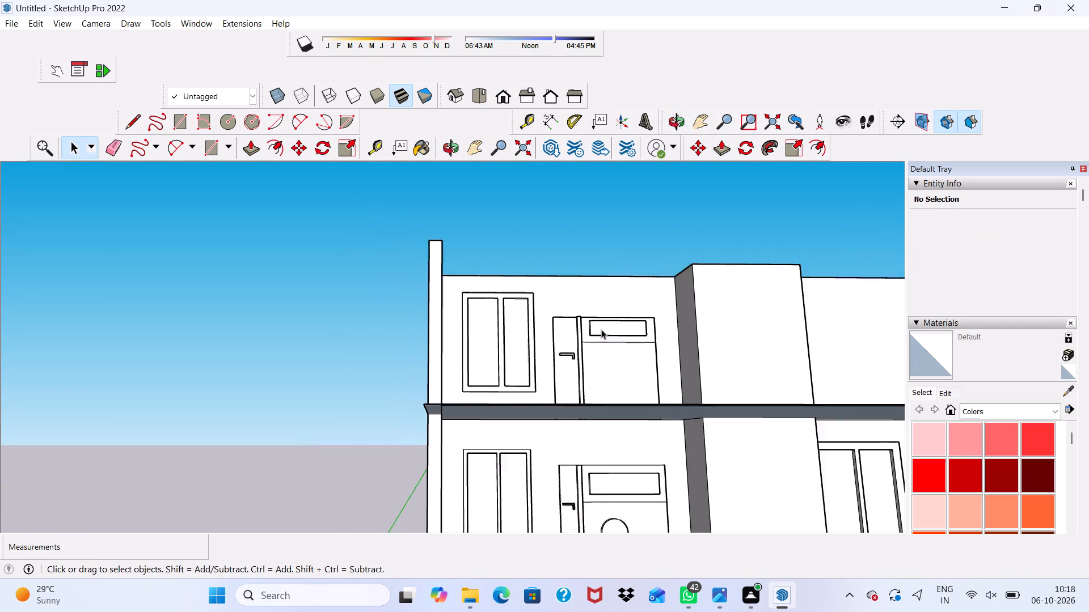
scroll(601, 329, down, 2)
scroll(618, 356, up, 1)
scroll(618, 381, down, 3)
scroll(571, 365, down, 2)
scroll(606, 343, up, 8)
scroll(651, 330, down, 1)
scroll(612, 334, up, 3)
scroll(537, 324, down, 1)
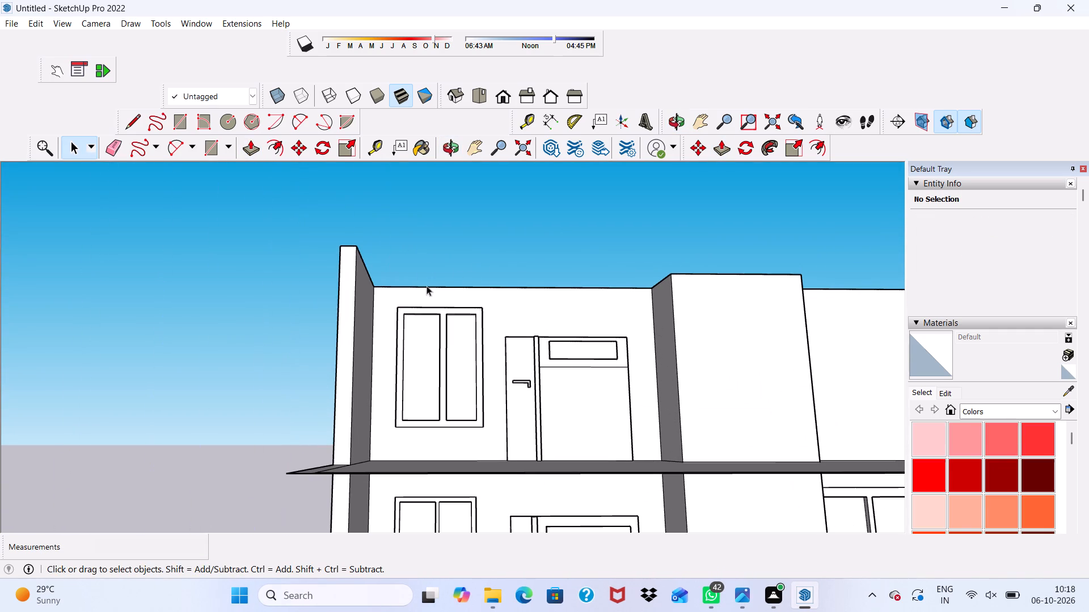
click(222, 122)
scroll(563, 399, up, 5)
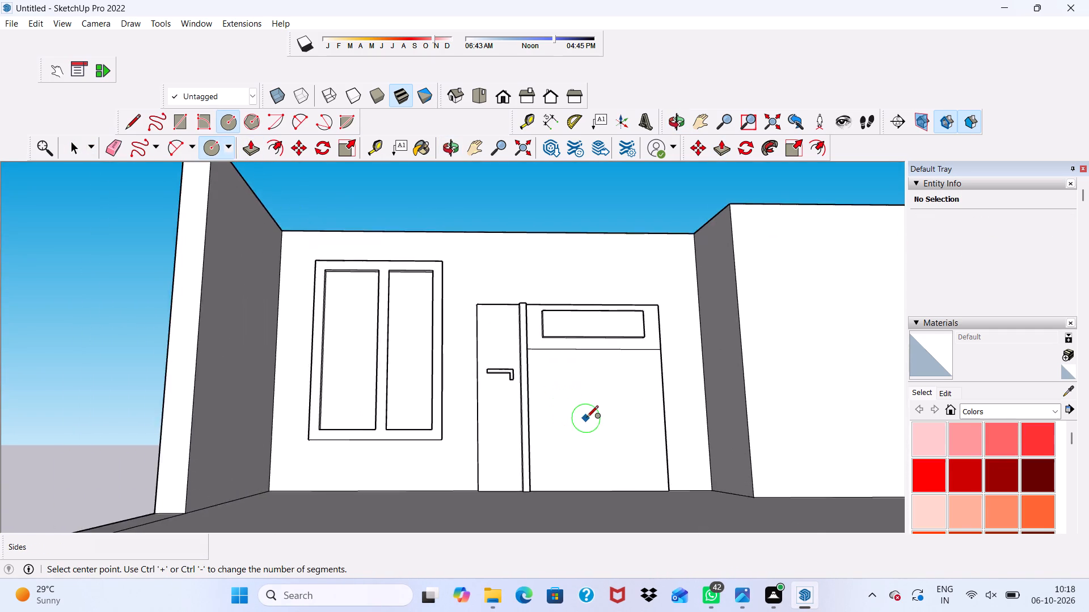
scroll(586, 418, up, 2)
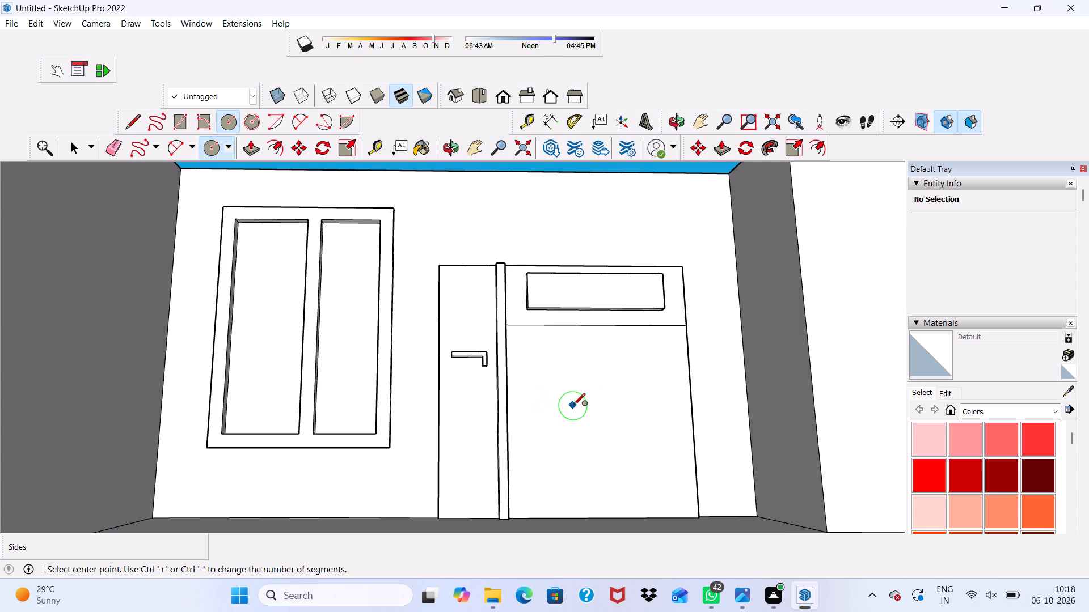
click(576, 405)
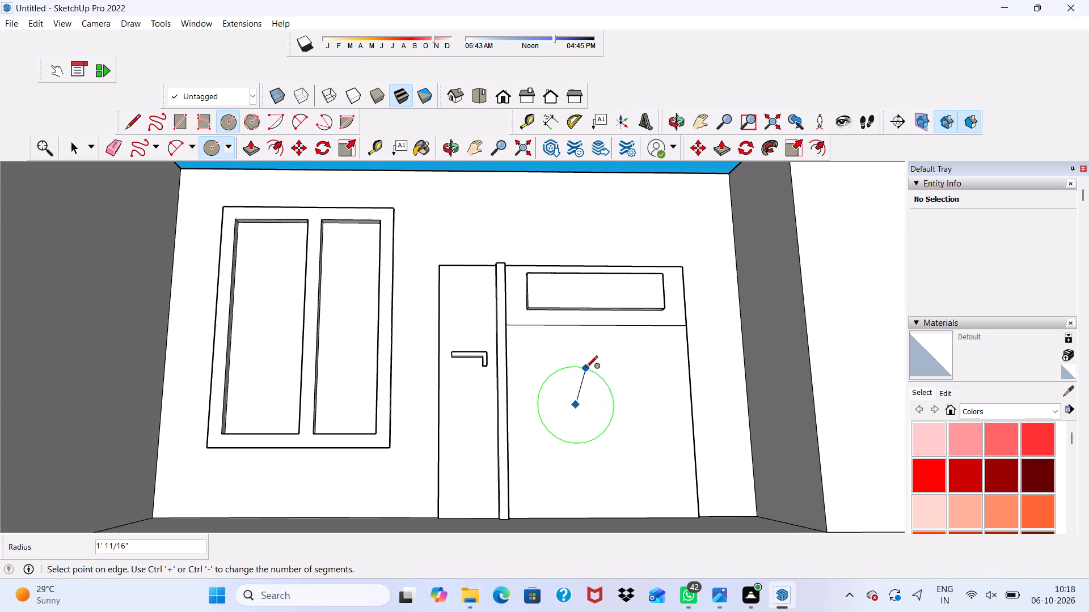
click(588, 368)
Push/Pull the door's circle outward by 3", level with the raised rectangle above it.
click(252, 144)
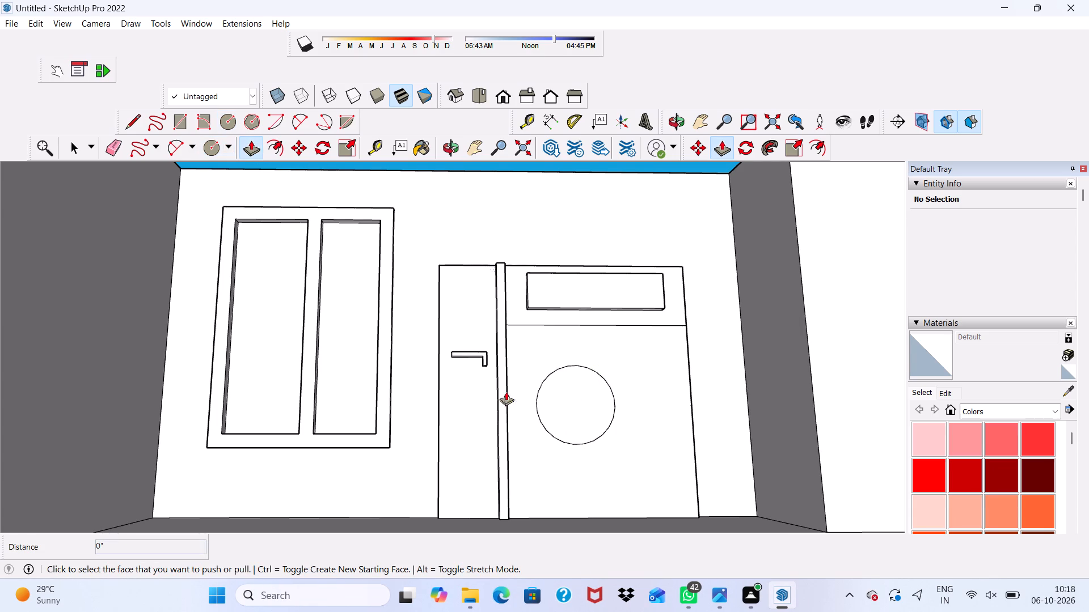
click(565, 388)
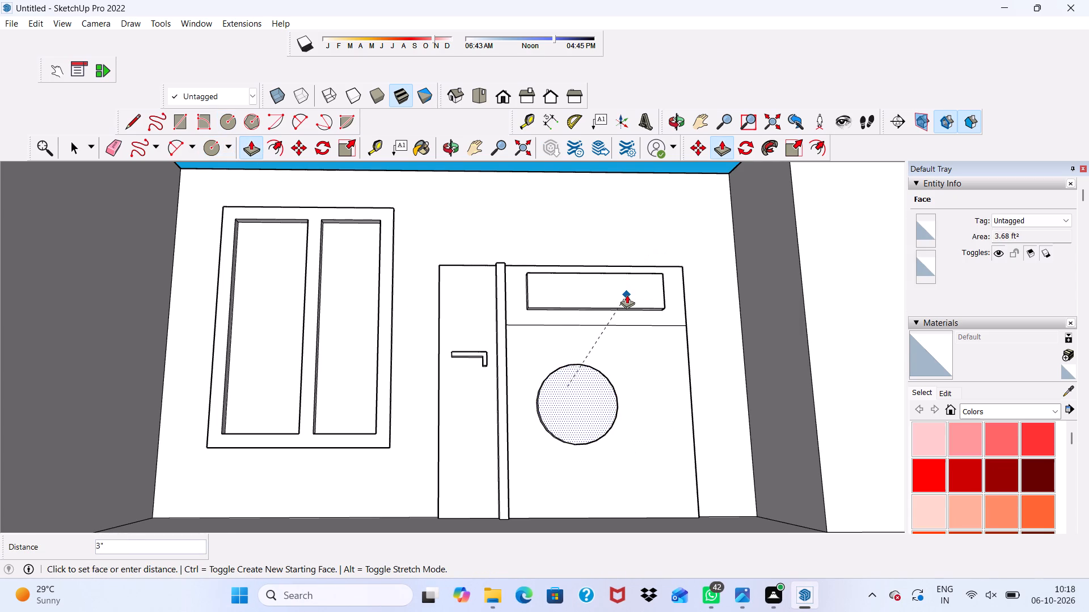
click(621, 297)
Examine the third-storey door against the storey below and review the whole building from several angles.
scroll(502, 317, down, 5)
middle_drag(508, 355, 572, 434)
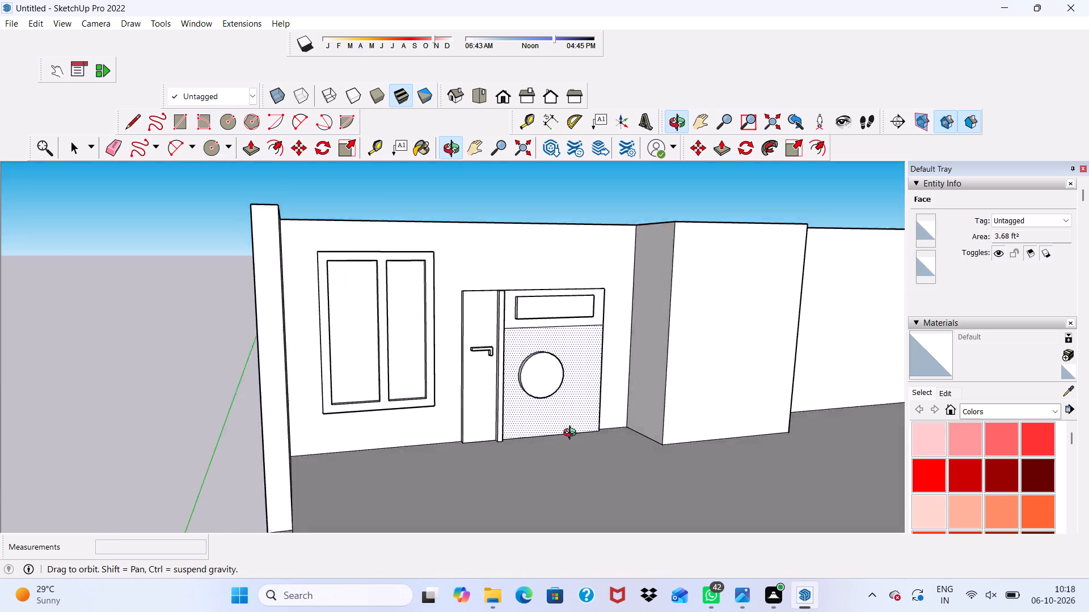
middle_drag(572, 434, 618, 422)
middle_drag(615, 407, 596, 379)
middle_drag(584, 376, 577, 372)
middle_click(571, 369)
middle_drag(562, 367, 556, 365)
scroll(351, 359, up, 1)
scroll(343, 368, down, 2)
scroll(334, 380, up, 2)
scroll(334, 381, down, 2)
scroll(439, 362, up, 1)
scroll(439, 362, down, 5)
middle_drag(496, 394, 415, 389)
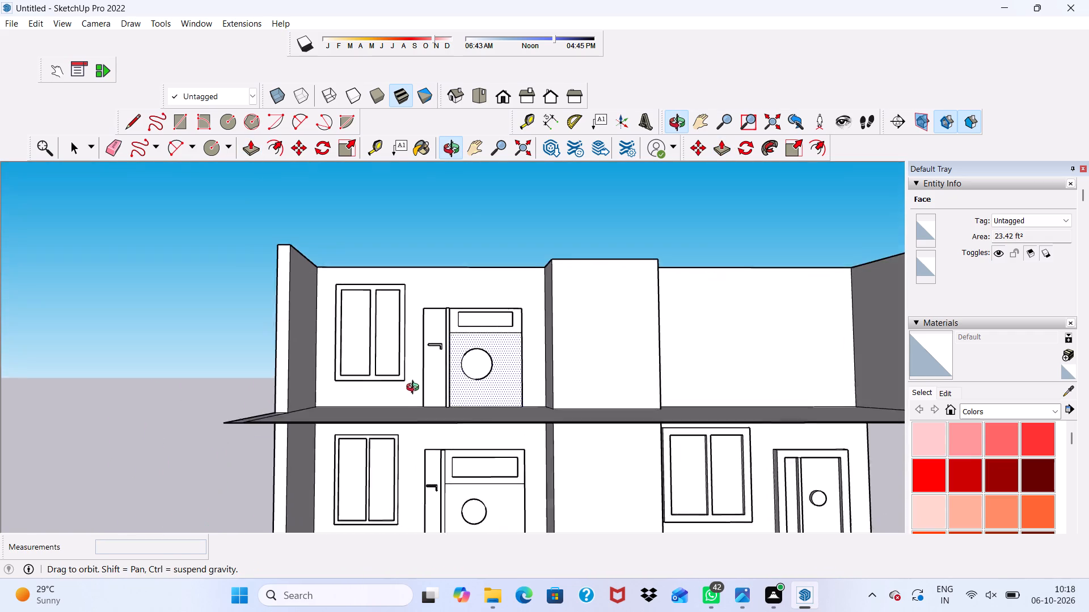
middle_drag(415, 389, 444, 372)
key(space)
scroll(489, 300, down, 12)
middle_drag(472, 316, 469, 322)
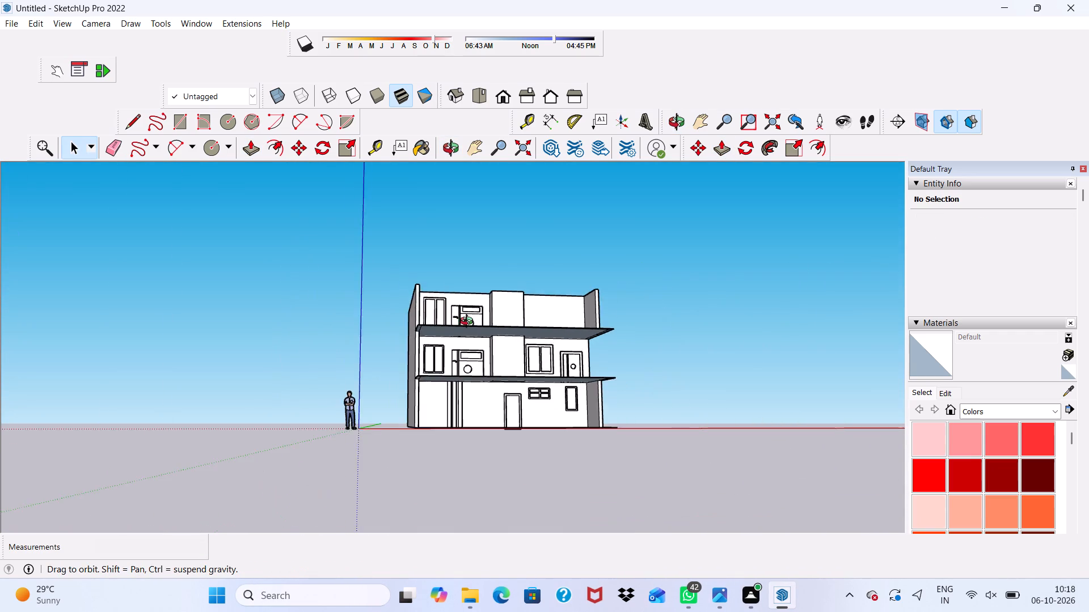
middle_drag(469, 322, 323, 364)
middle_drag(318, 376, 316, 382)
middle_click(315, 386)
scroll(436, 352, up, 5)
scroll(500, 246, down, 4)
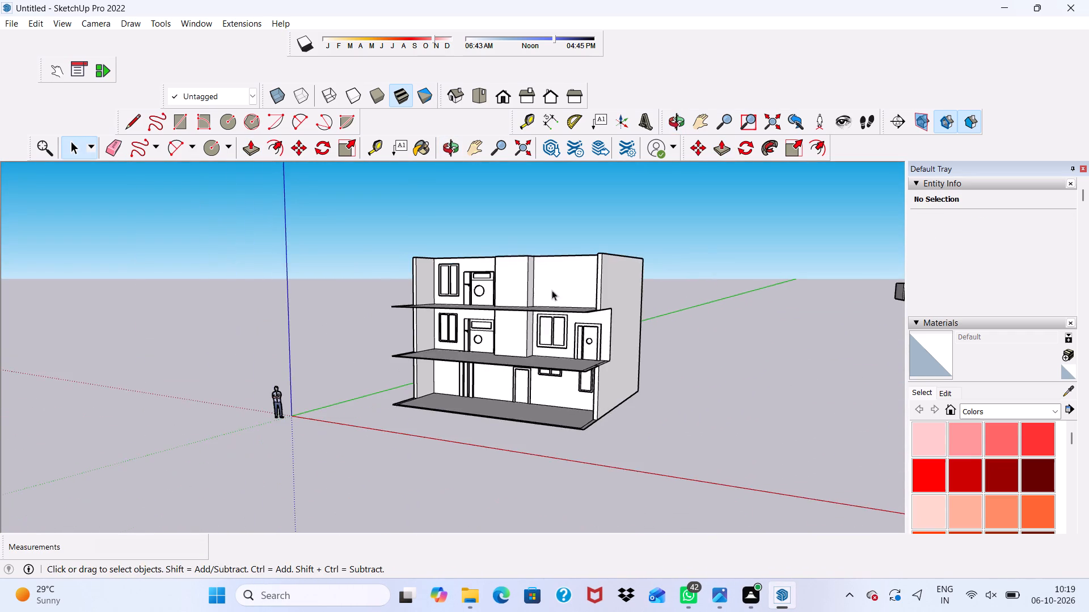
middle_drag(548, 279, 636, 295)
scroll(558, 267, up, 5)
scroll(537, 278, down, 1)
middle_drag(538, 280, 559, 230)
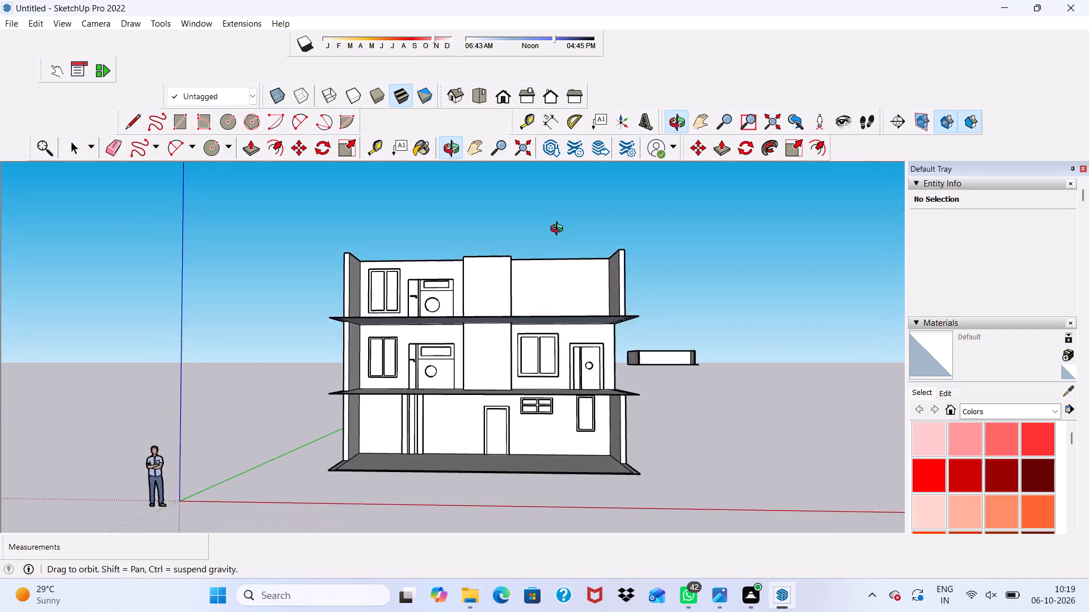
middle_drag(559, 230, 563, 232)
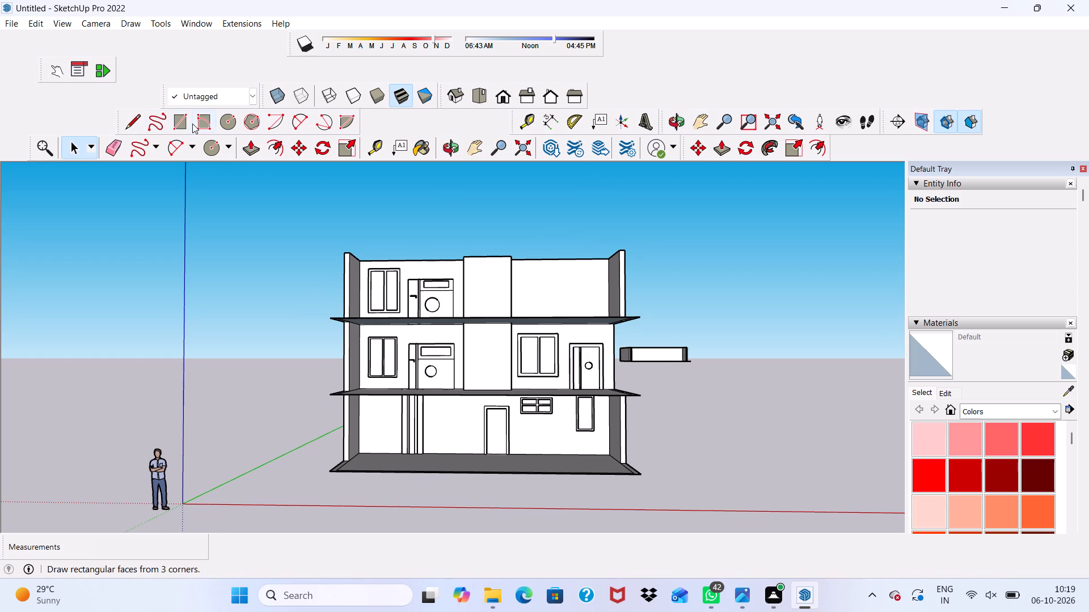
Draw a square of about 5' 6" on the blank third-storey wall, between the projecting block and the far side wall.
click(185, 121)
scroll(580, 280, up, 4)
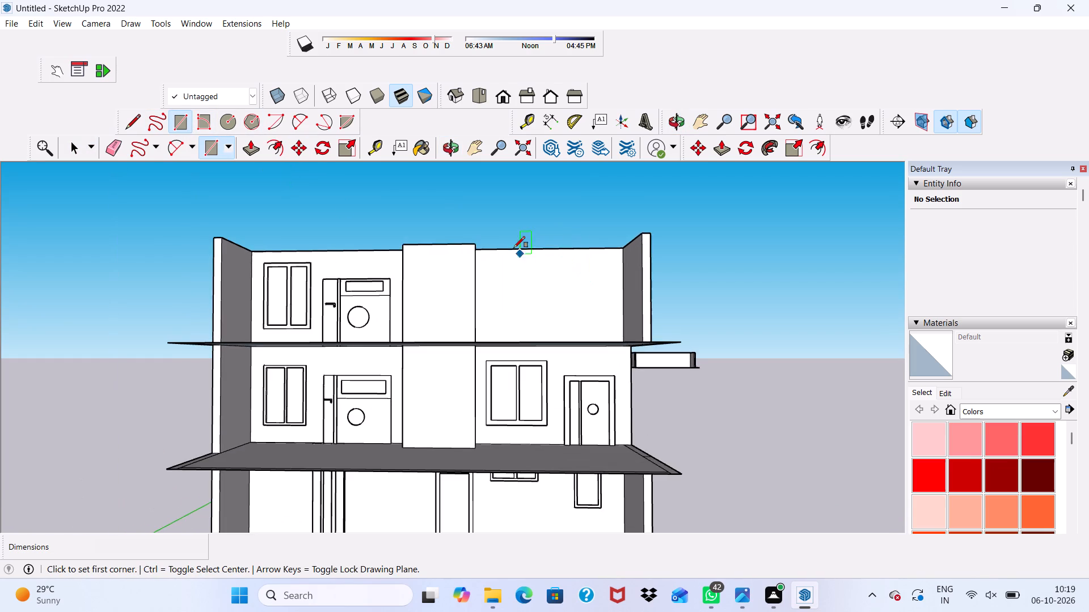
scroll(512, 245, up, 5)
scroll(499, 275, down, 9)
middle_drag(516, 299, 475, 341)
scroll(529, 323, up, 11)
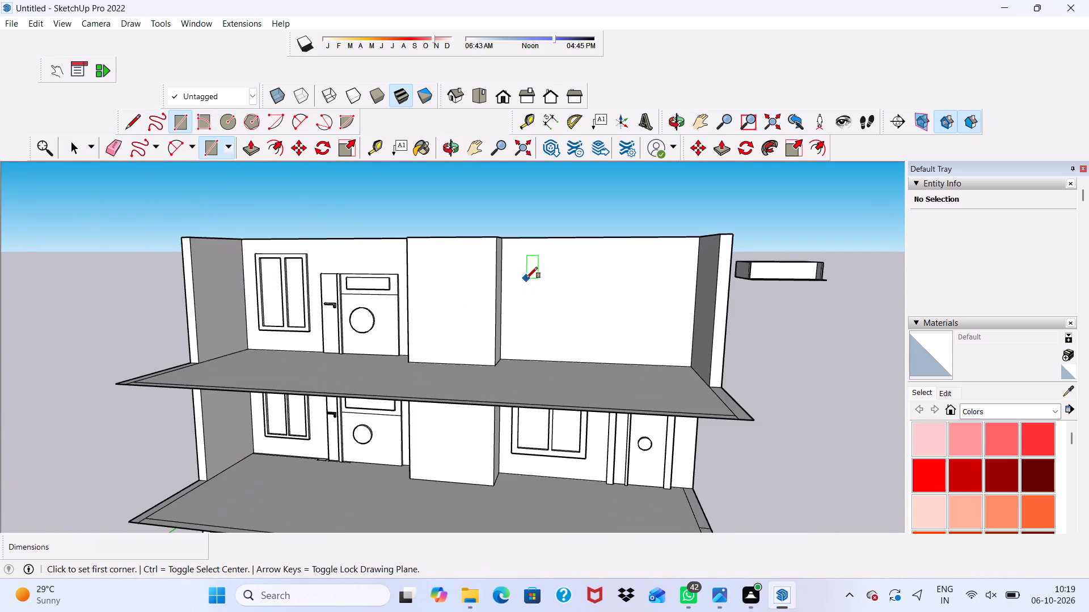
click(521, 263)
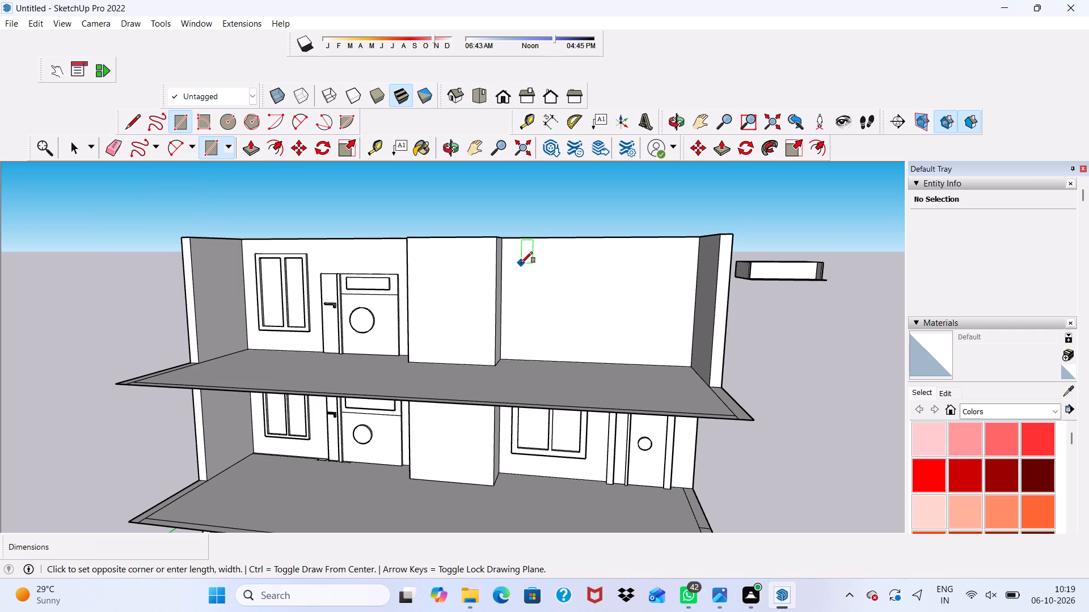
click(588, 333)
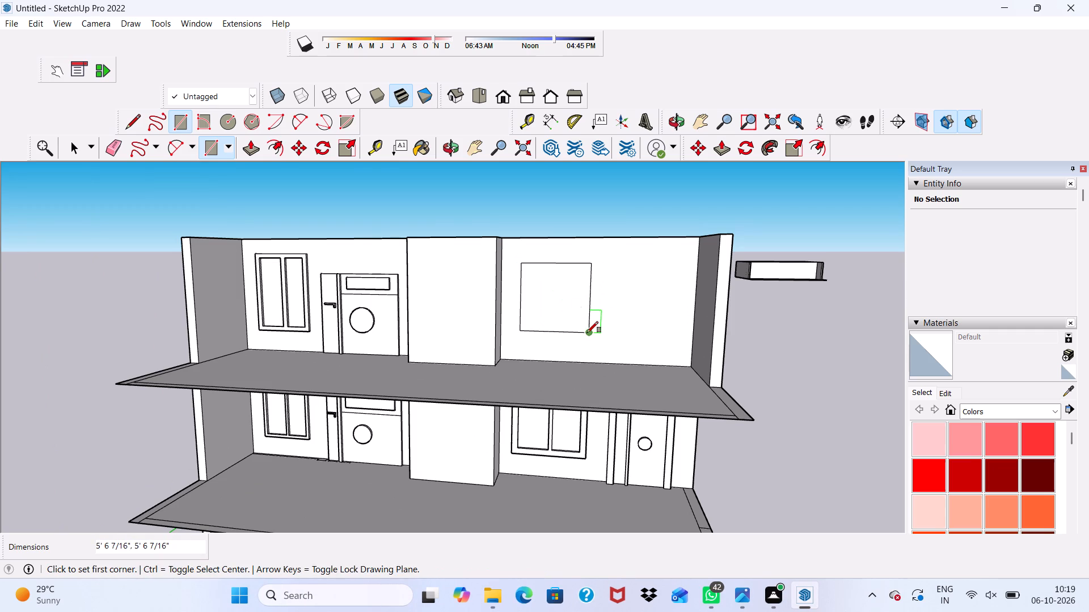
Offset the new square outward by a few inches to outline a window frame.
click(284, 146)
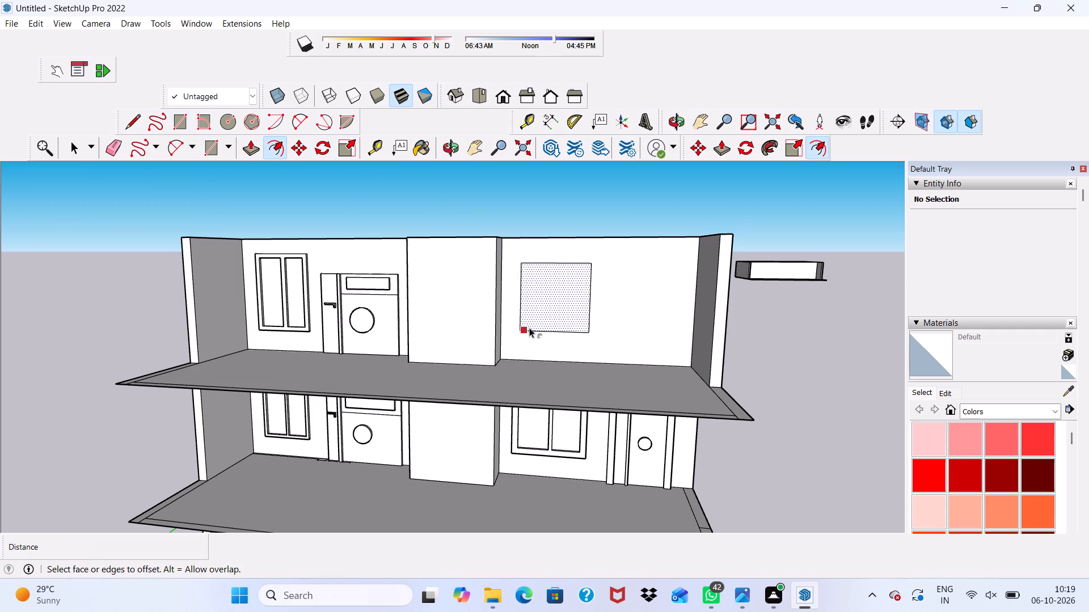
click(528, 300)
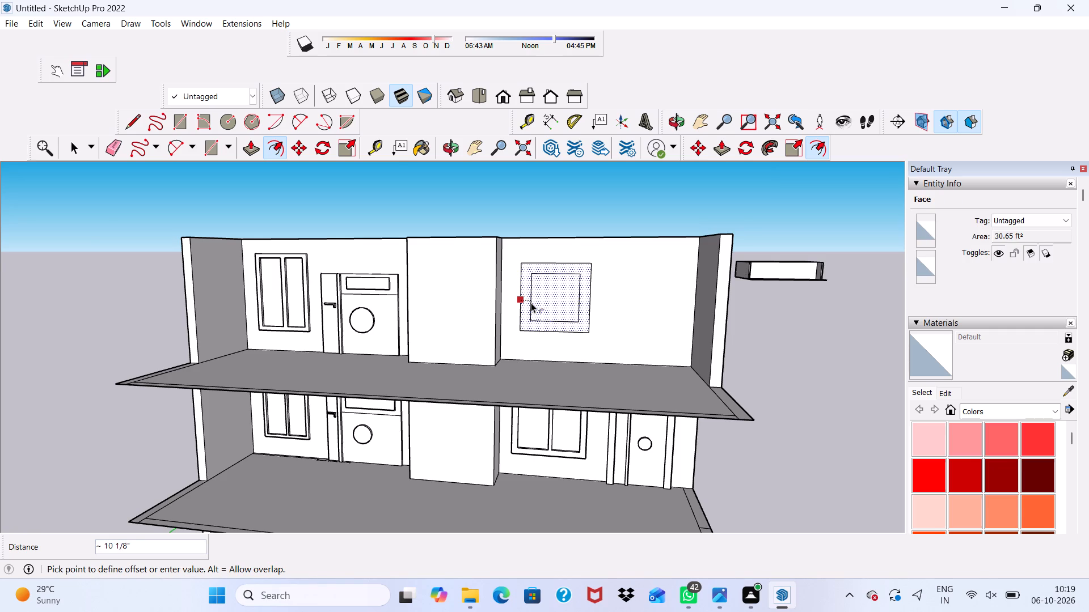
click(516, 273)
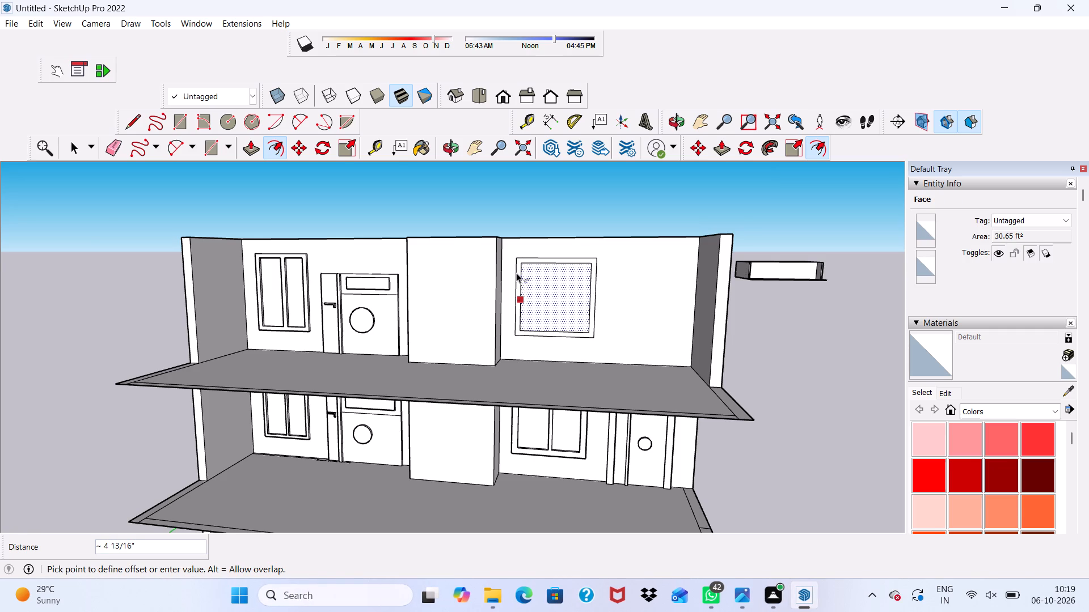
Draw a vertical mullion rectangle about 4" wide down the middle of the window's inner square, spanning its full height.
click(178, 124)
scroll(539, 248, up, 6)
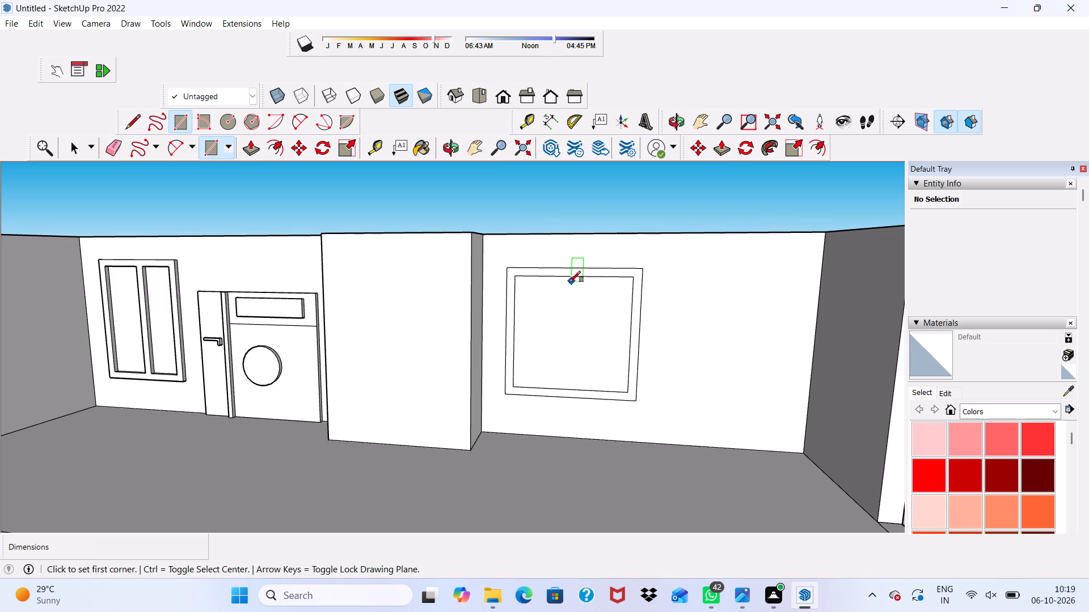
click(573, 274)
scroll(630, 301, down, 5)
scroll(603, 338, up, 2)
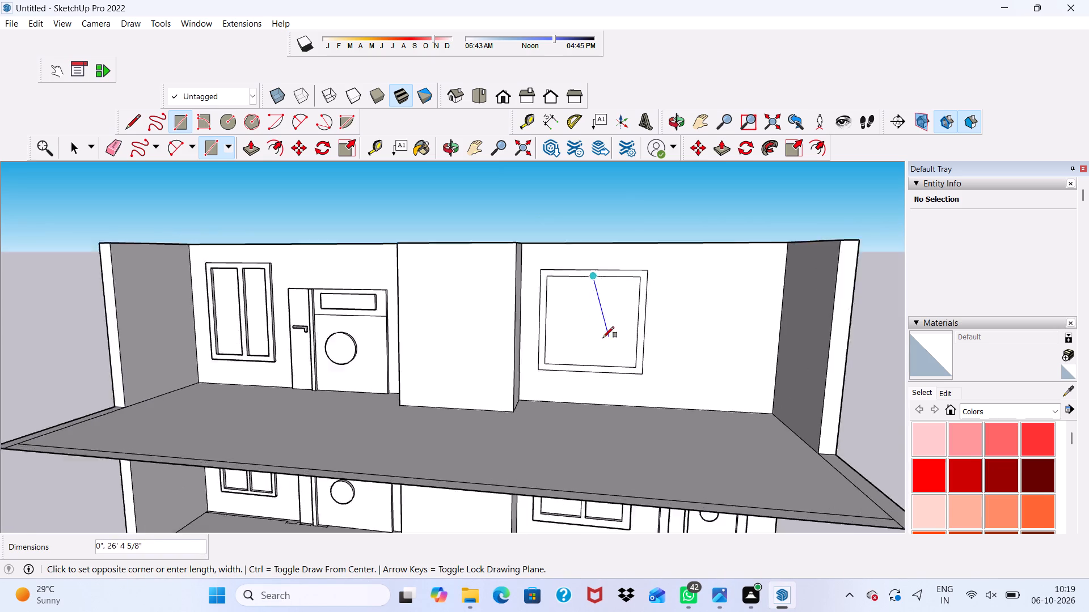
scroll(603, 338, up, 6)
scroll(588, 345, down, 2)
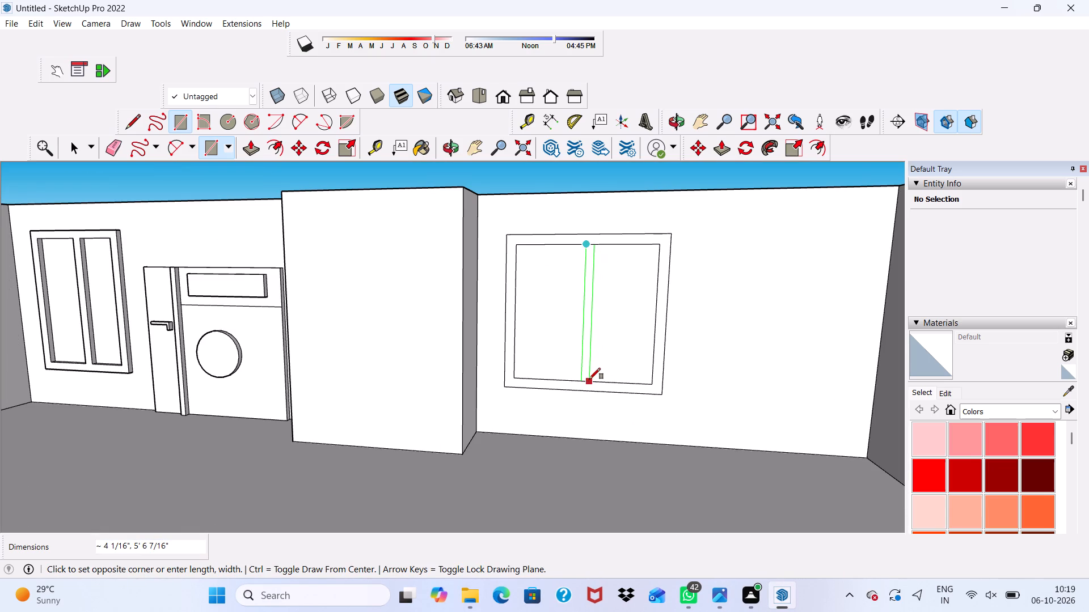
click(589, 379)
key(space)
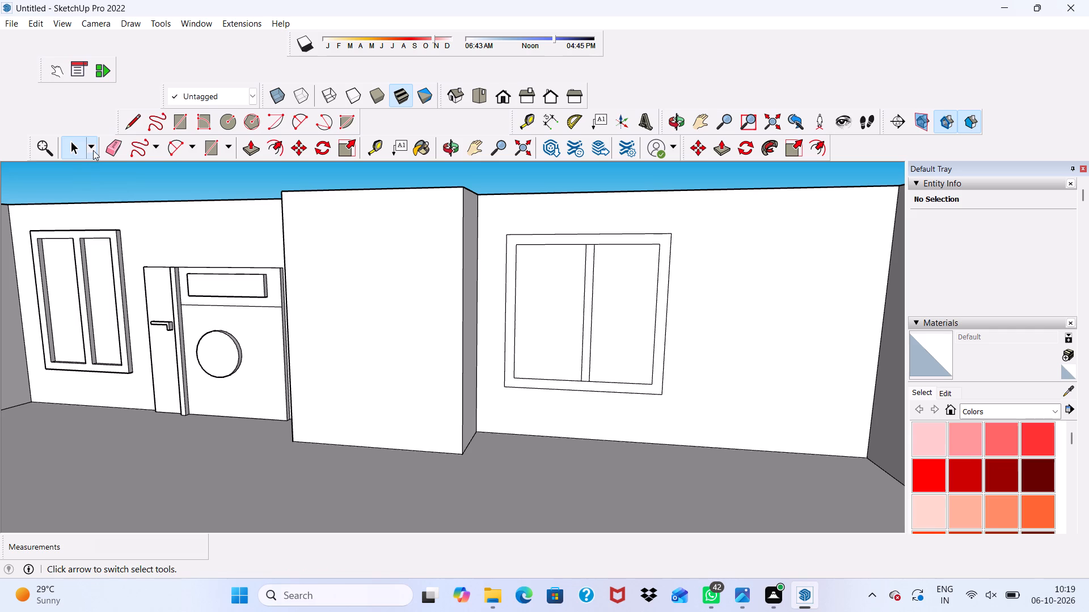
Erase the mullion's short top and bottom edges so it merges with the surrounding window frame.
click(113, 143)
scroll(573, 277, up, 9)
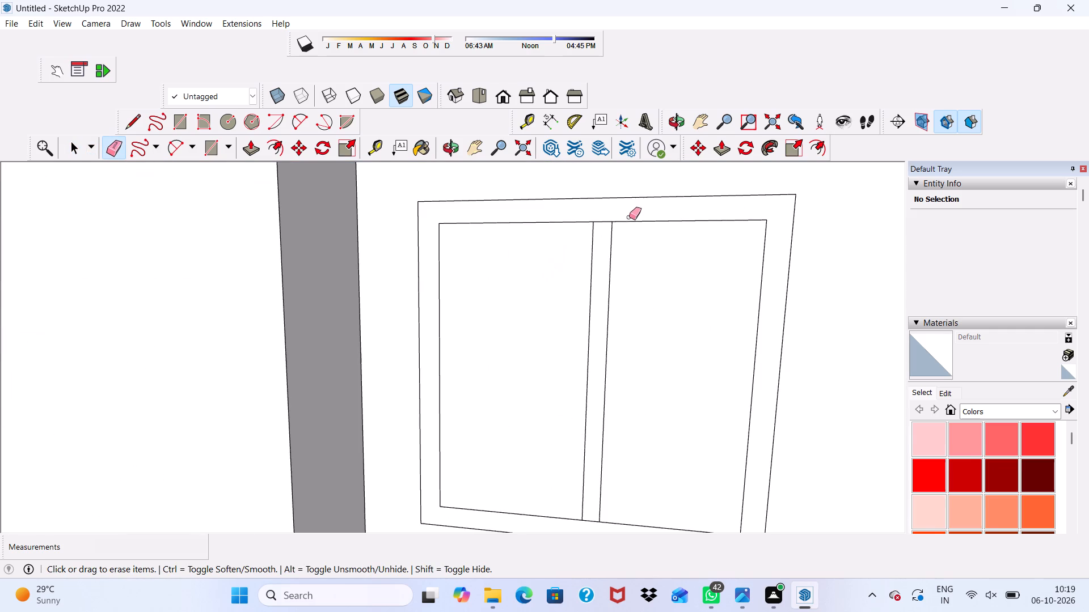
click(605, 221)
scroll(602, 217, down, 2)
scroll(604, 226, up, 1)
scroll(607, 230, down, 3)
scroll(632, 226, up, 1)
scroll(630, 241, down, 4)
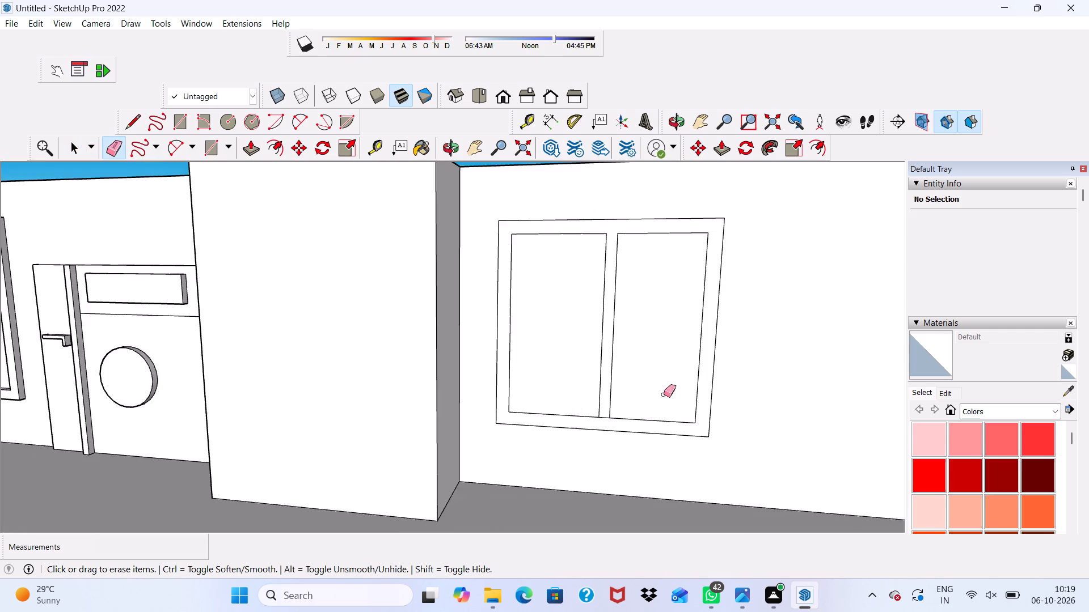
scroll(645, 410, up, 10)
drag(594, 414, 594, 424)
scroll(593, 419, down, 10)
key(space)
Push/Pull the merged window frame and mullion face outward by 3".
scroll(550, 401, up, 3)
click(500, 428)
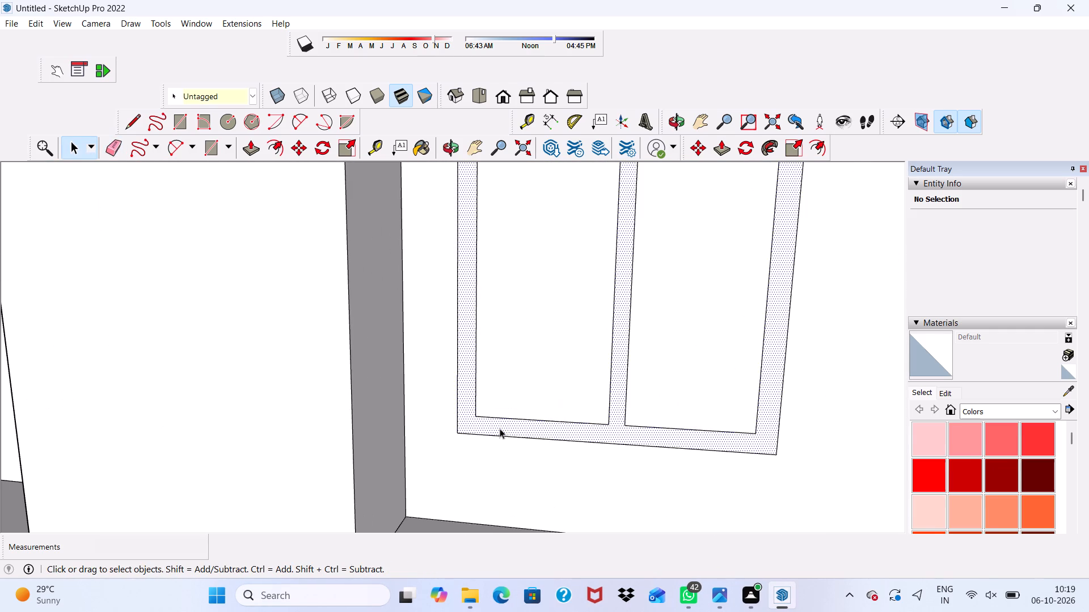
click(250, 148)
scroll(601, 424, up, 2)
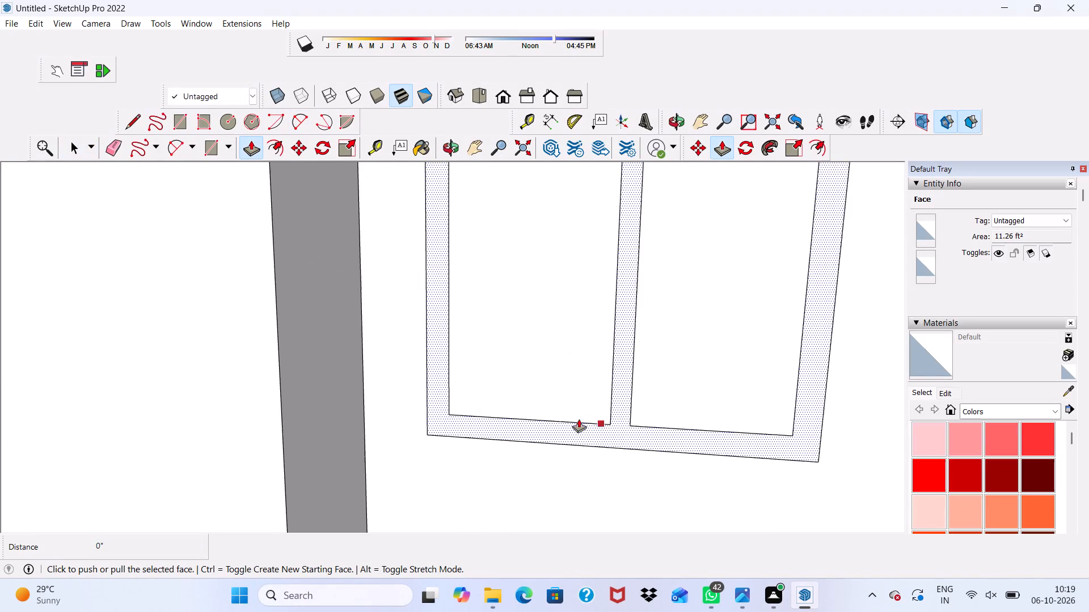
click(548, 423)
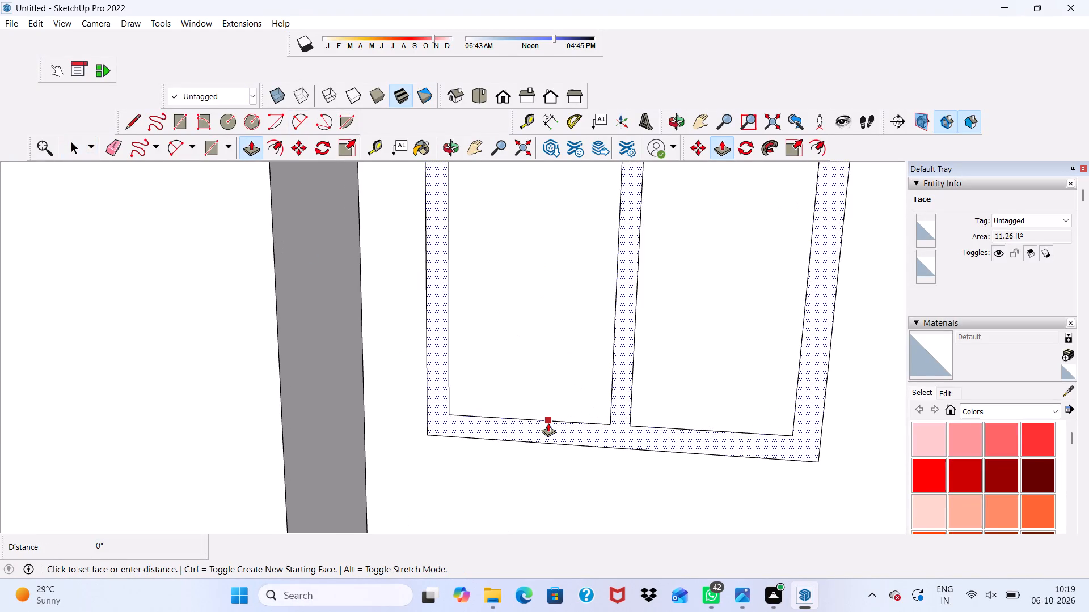
scroll(542, 397, up, 1)
scroll(540, 388, down, 7)
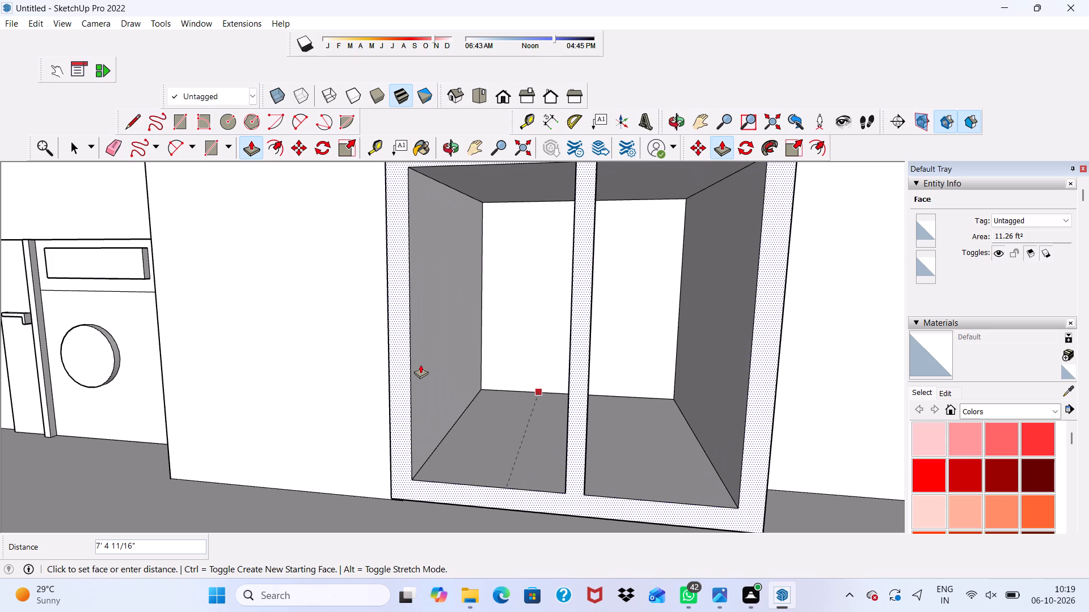
scroll(441, 371, down, 3)
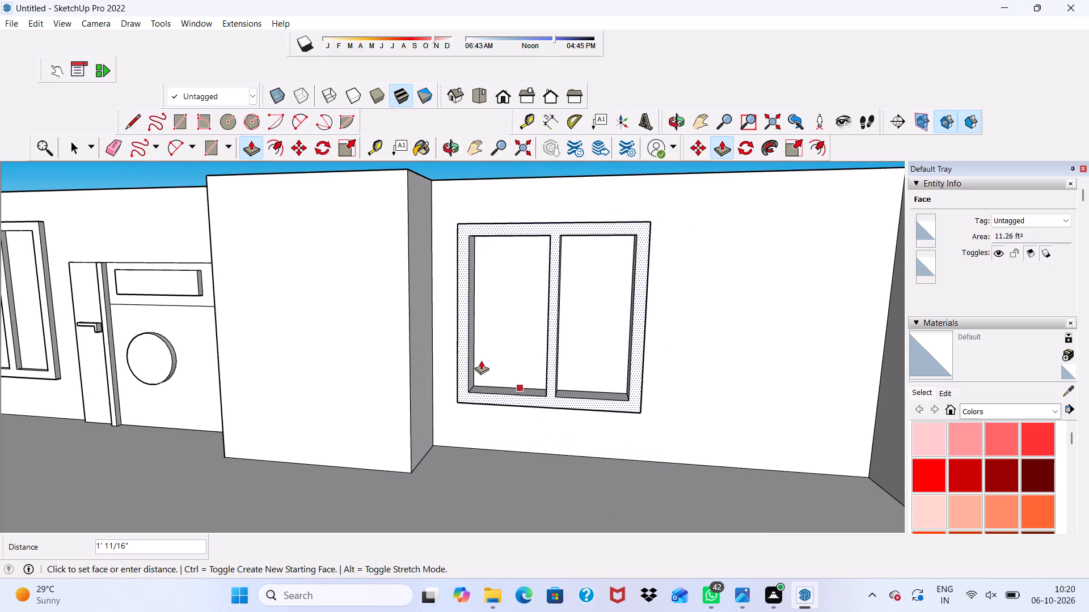
scroll(481, 360, down, 4)
middle_drag(495, 335, 424, 392)
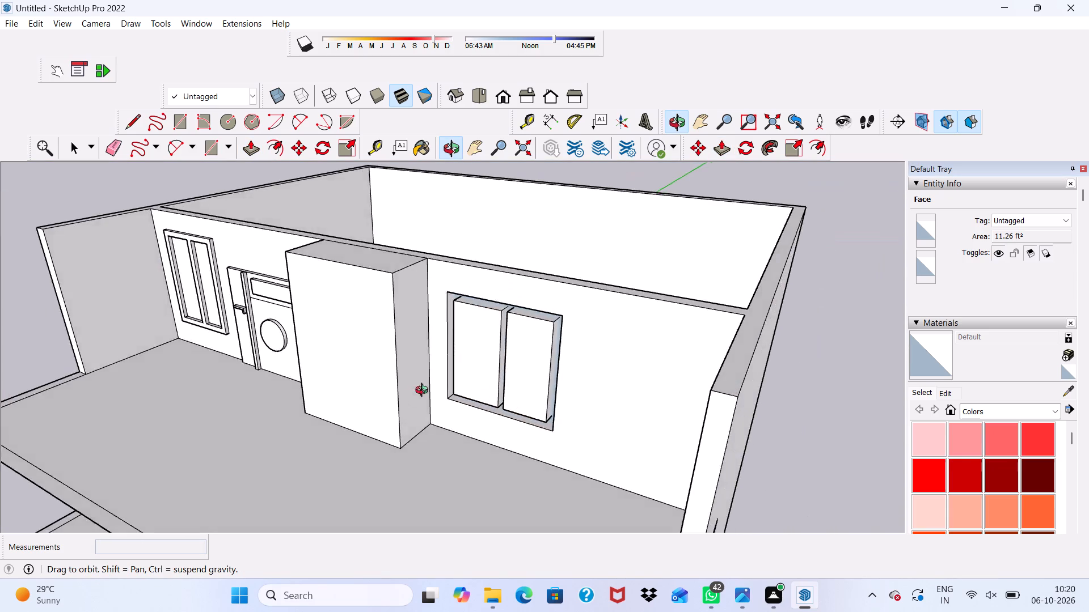
middle_drag(424, 392, 510, 362)
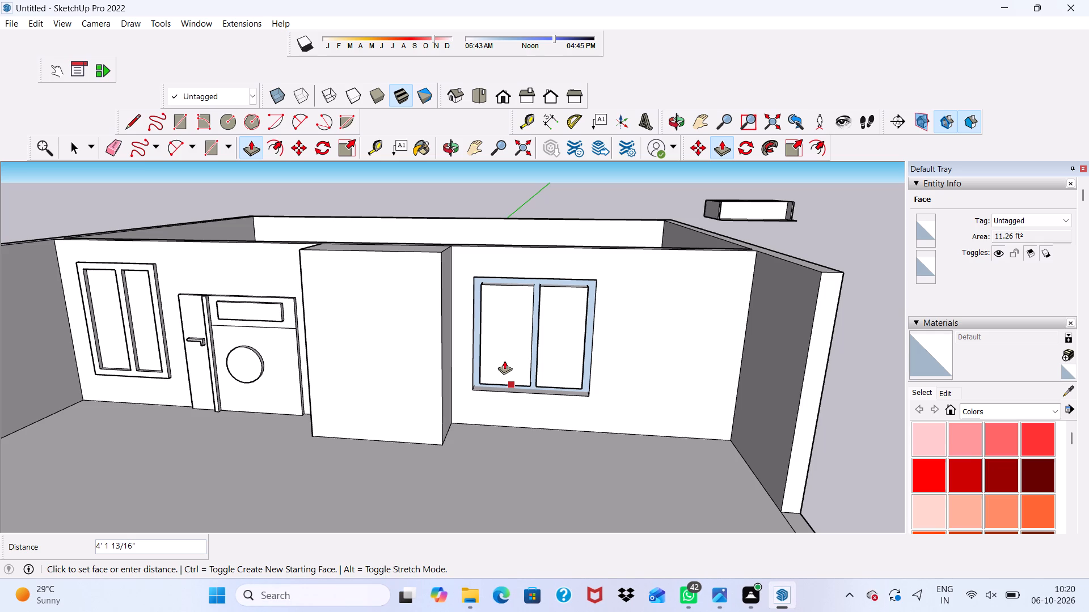
scroll(454, 405, down, 1)
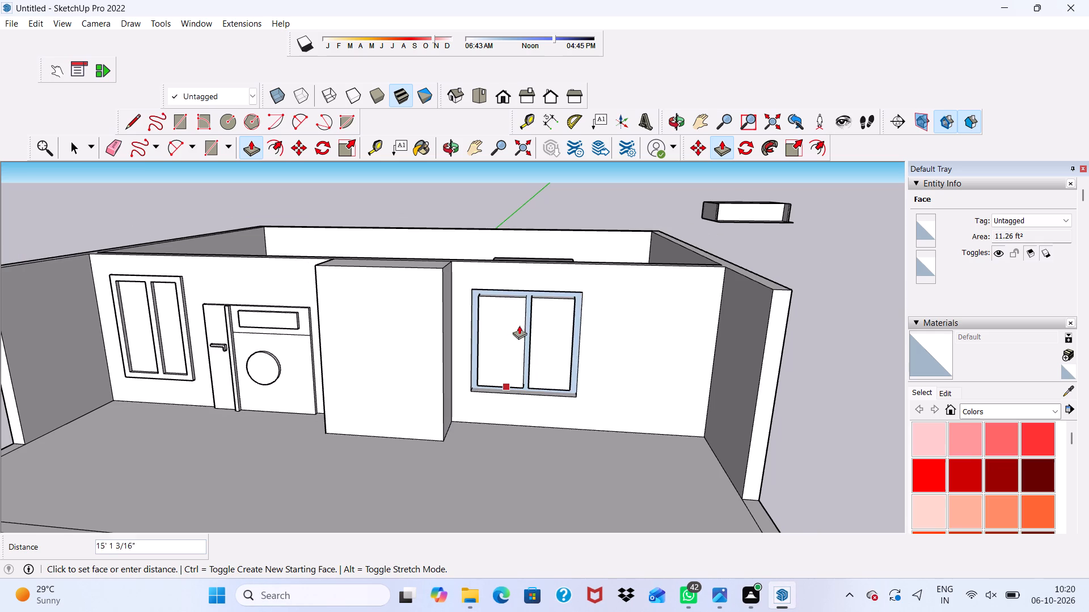
scroll(503, 308, up, 4)
scroll(485, 369, up, 4)
scroll(406, 432, down, 1)
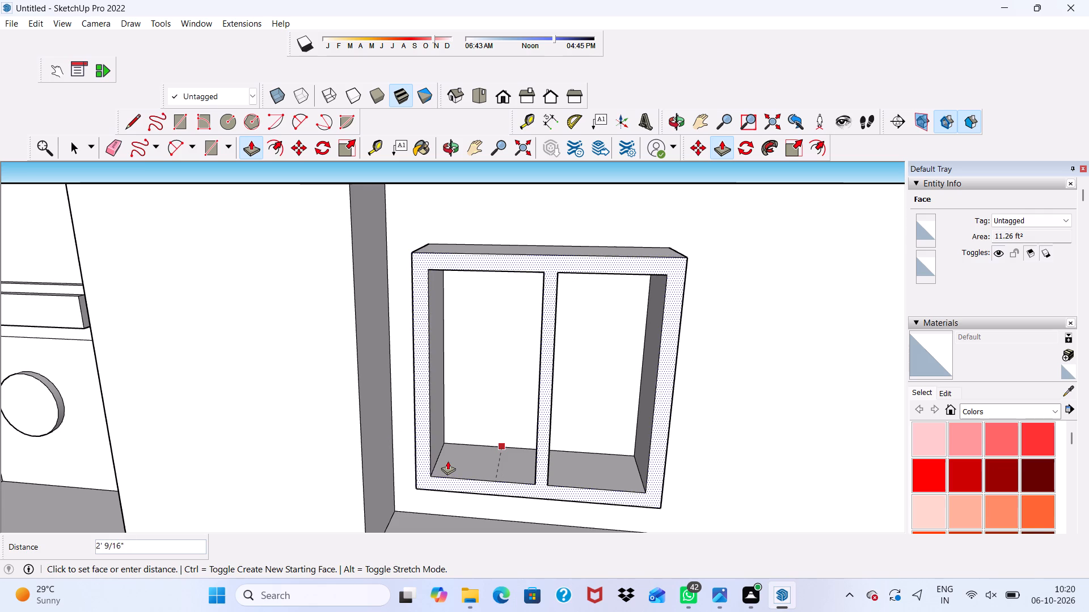
text(3")
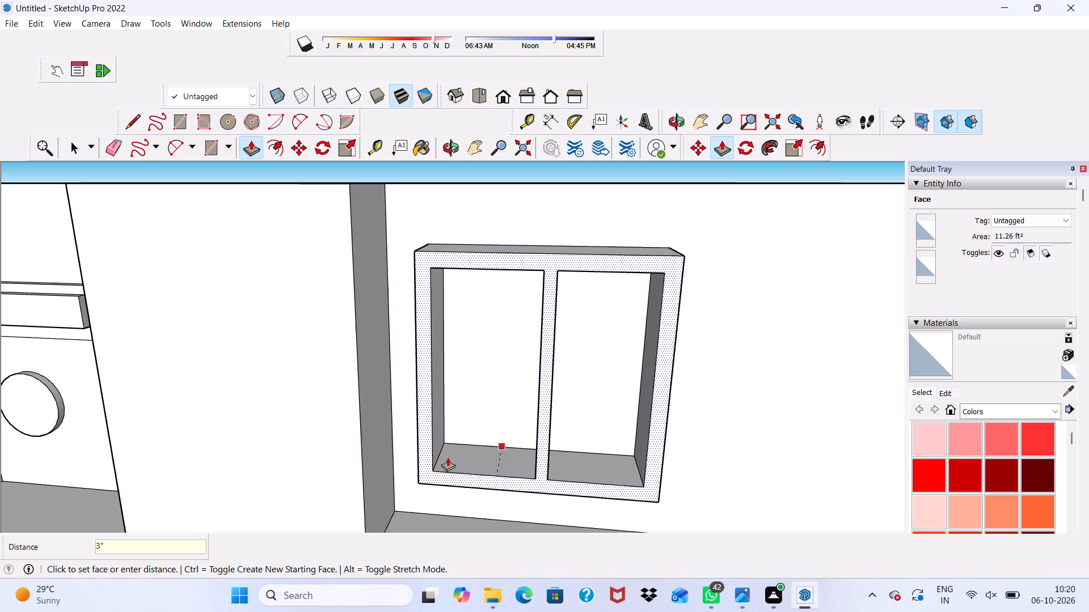
key(Return)
key(space)
Draw a 5' by 7' door rectangle up from the floor edge, between the new window and the side wall.
scroll(429, 453, down, 2)
scroll(410, 473, up, 1)
scroll(406, 479, down, 3)
scroll(398, 505, up, 1)
scroll(413, 443, down, 3)
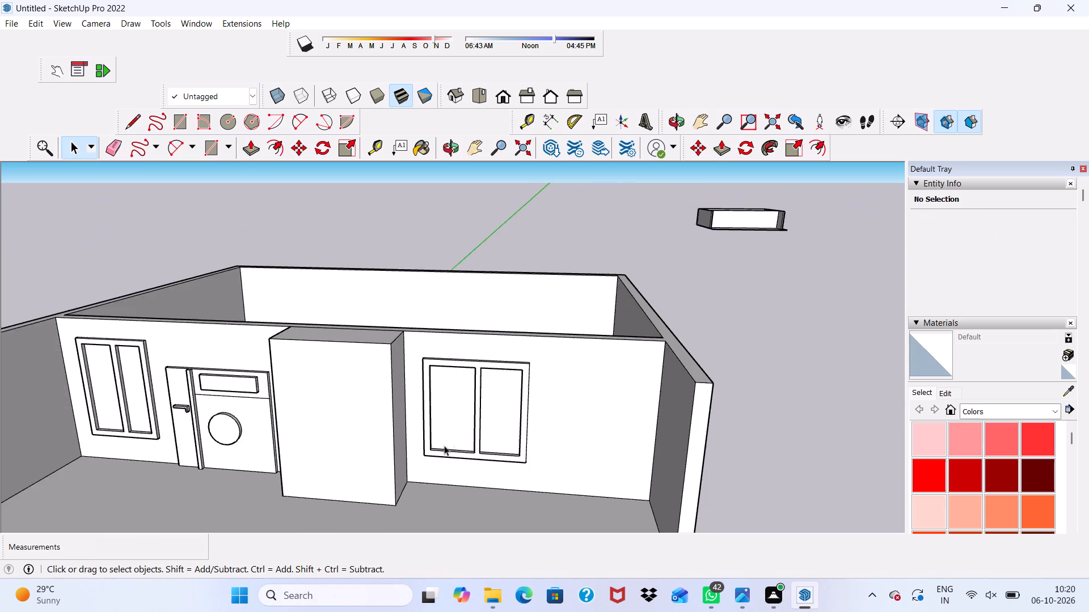
scroll(444, 445, down, 4)
middle_drag(466, 427, 556, 354)
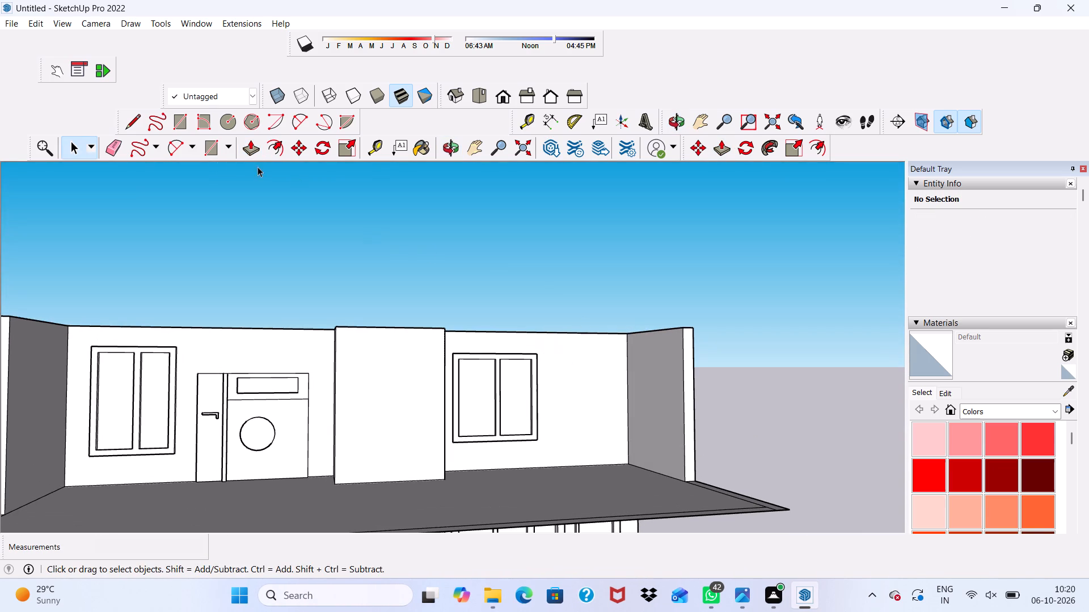
click(176, 124)
scroll(606, 446, up, 8)
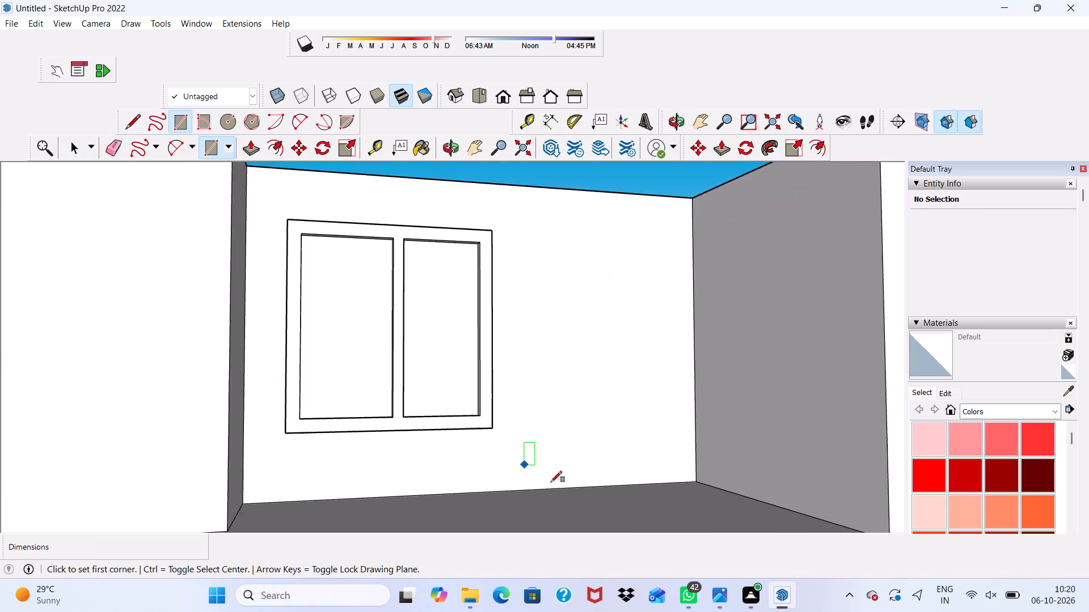
scroll(551, 482, up, 3)
click(562, 487)
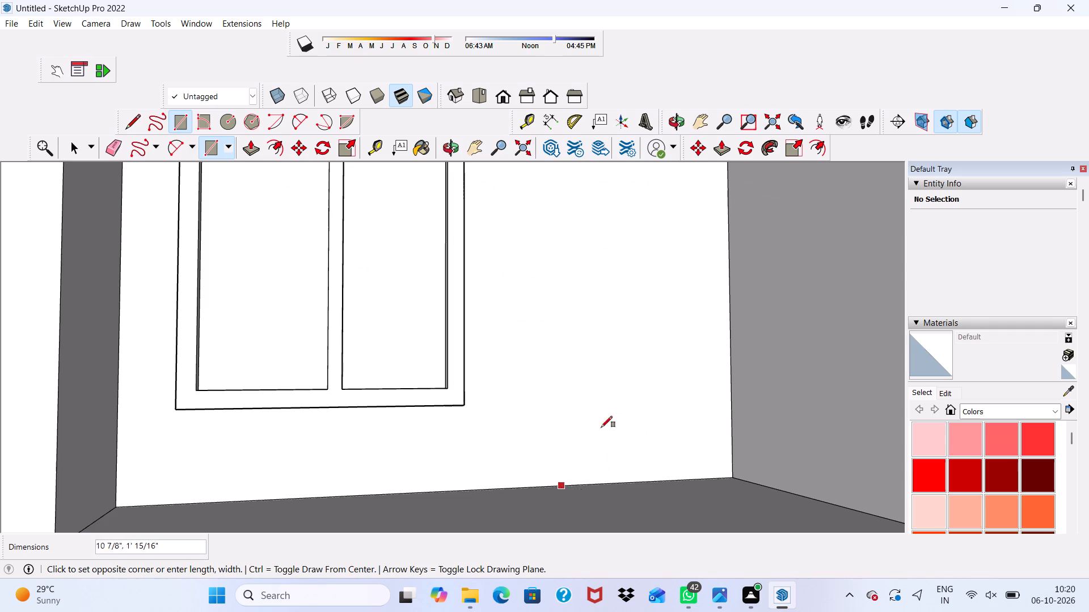
scroll(617, 401, down, 5)
scroll(668, 248, up, 5)
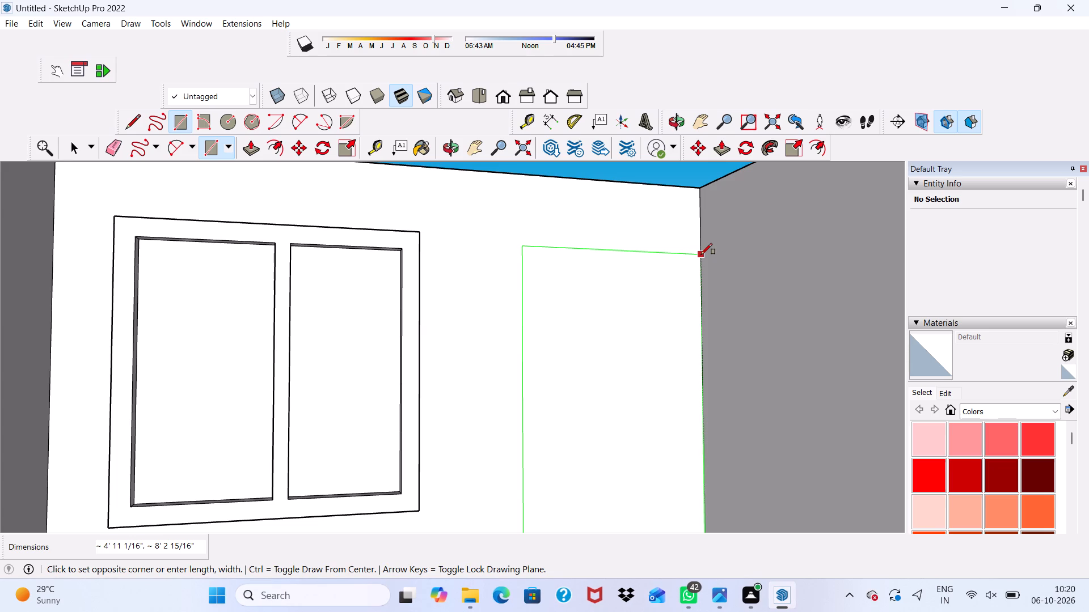
scroll(709, 233, up, 2)
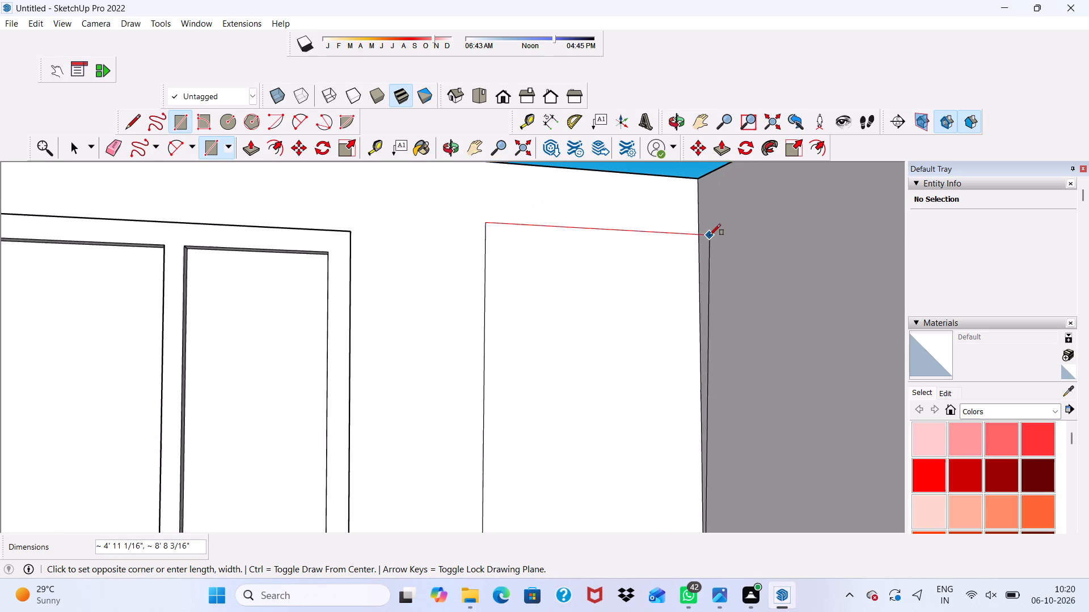
scroll(710, 235, up, 1)
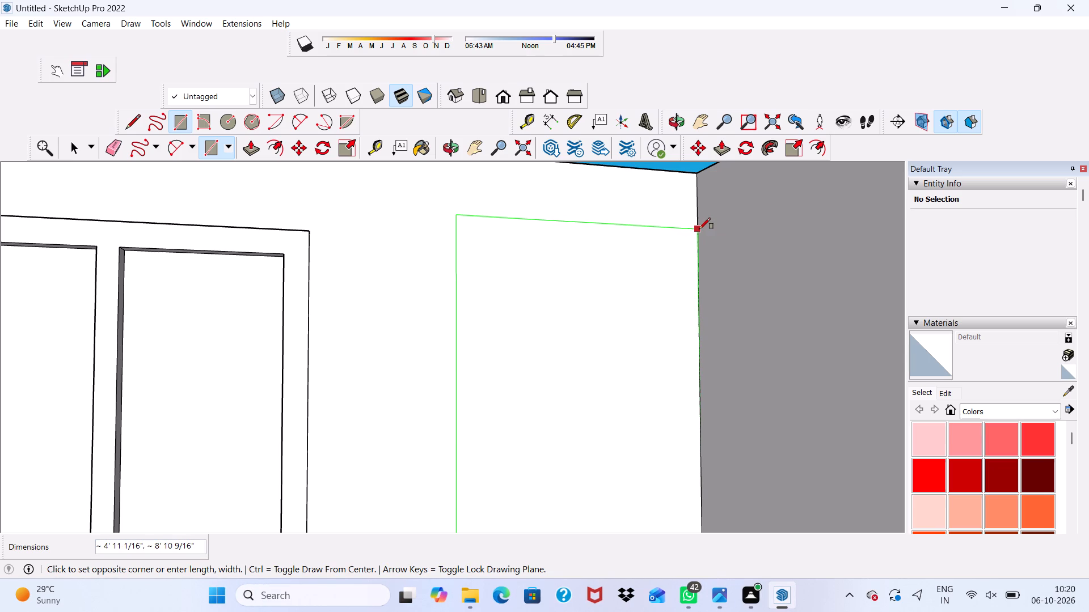
scroll(690, 238, down, 2)
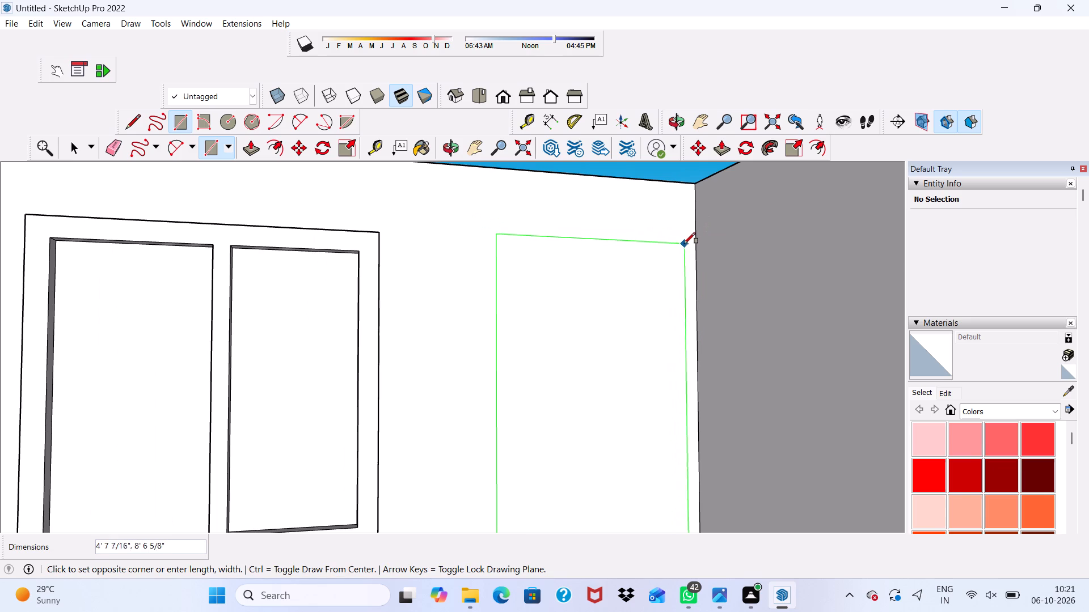
key(3)
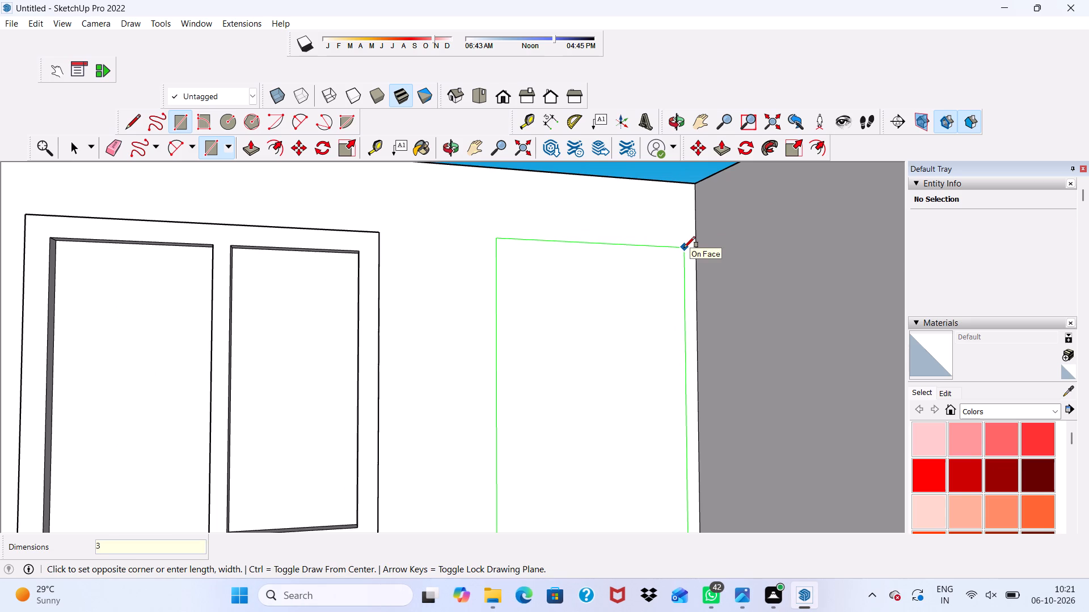
key(BackSpace)
text(5',7')
key(Return)
Compare the third-storey door outline with the door on the storey below.
scroll(684, 248, up, 1)
scroll(684, 248, down, 3)
scroll(682, 247, up, 1)
scroll(670, 267, down, 3)
scroll(486, 209, up, 1)
scroll(486, 209, down, 3)
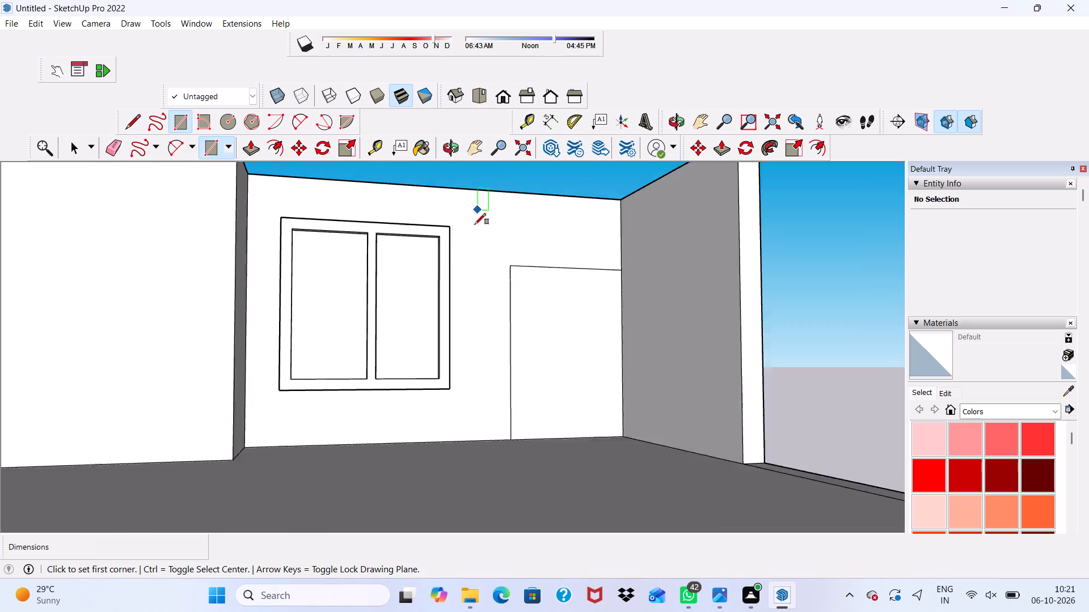
scroll(475, 224, down, 6)
scroll(486, 290, up, 1)
scroll(488, 292, down, 4)
middle_drag(486, 303, 449, 297)
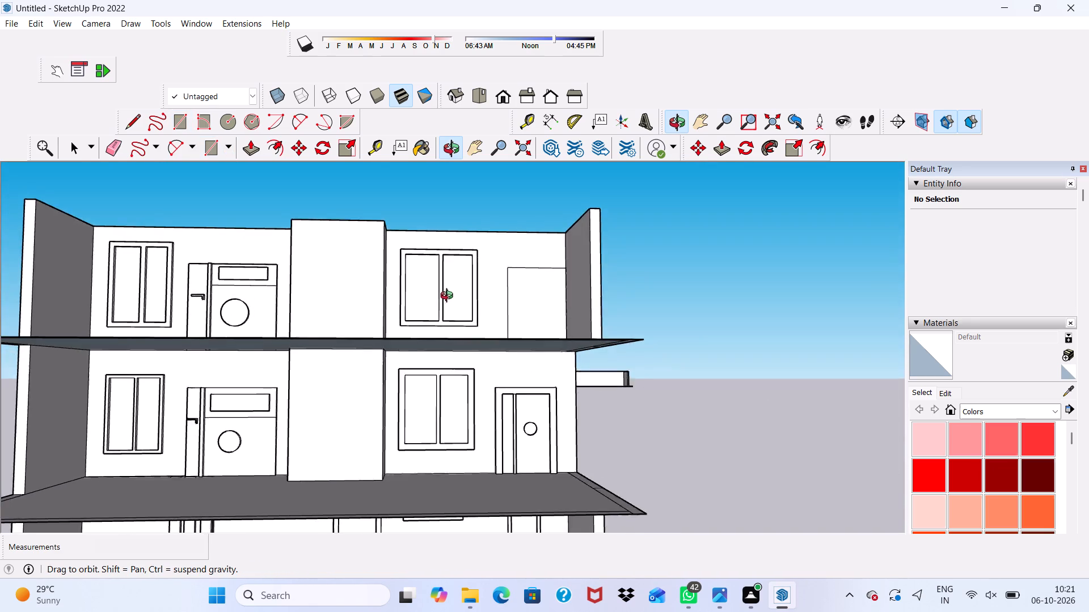
Undo the door rectangle drawn beside the third-storey window.
middle_drag(449, 297, 474, 291)
scroll(548, 273, up, 4)
key(ctrl+z)
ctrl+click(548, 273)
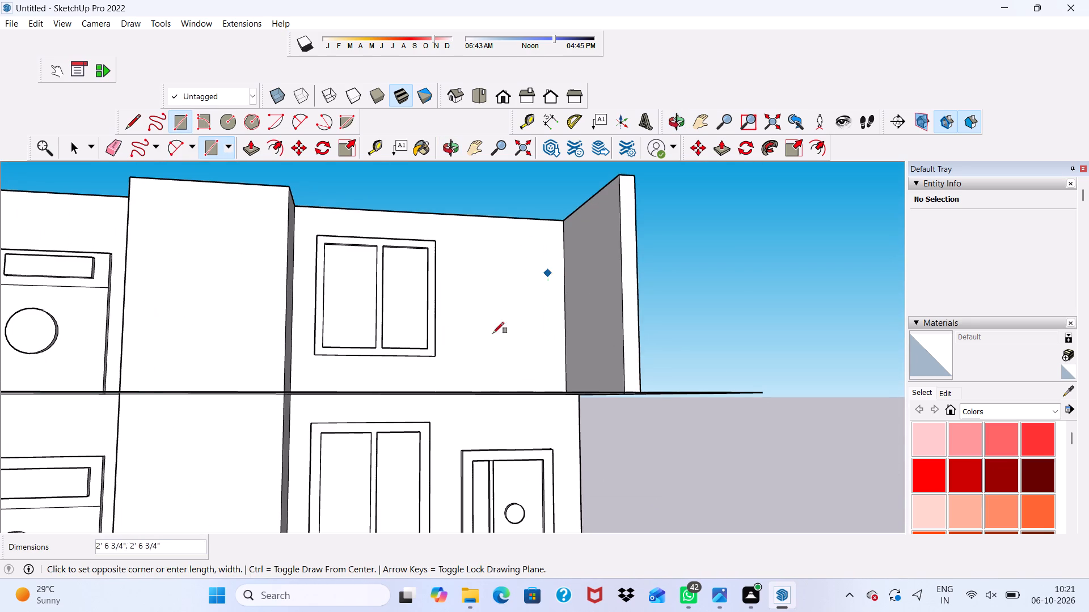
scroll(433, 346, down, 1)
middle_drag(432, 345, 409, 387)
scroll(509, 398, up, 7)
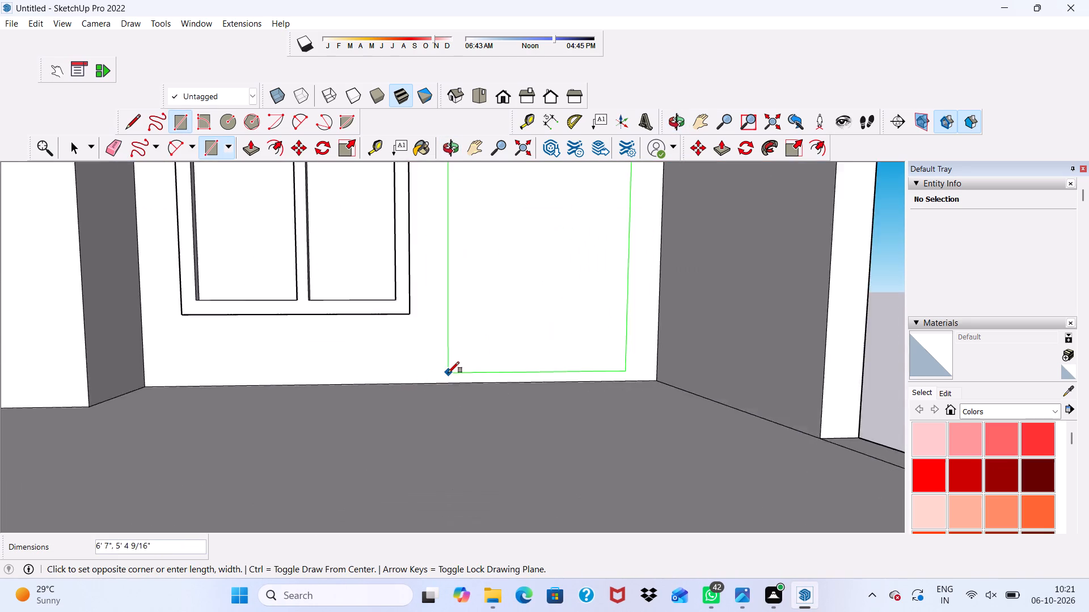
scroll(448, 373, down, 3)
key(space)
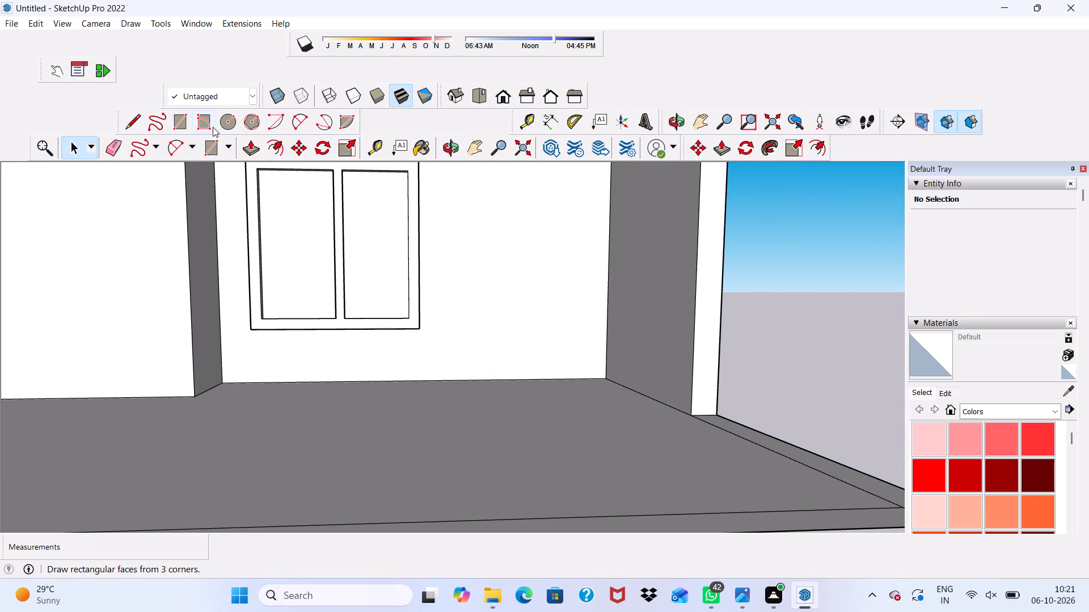
Draw a 5' by 7' door rectangle up from the third-storey floor edge, between the window and the side wall.
click(178, 122)
scroll(441, 361, up, 4)
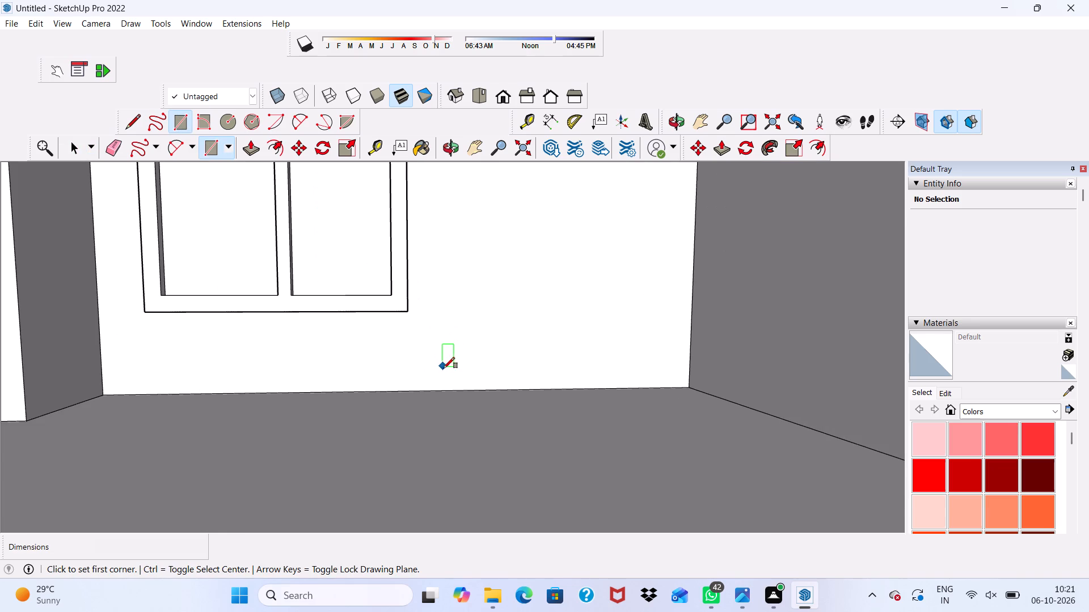
click(453, 389)
scroll(459, 381, down, 5)
scroll(588, 230, down, 3)
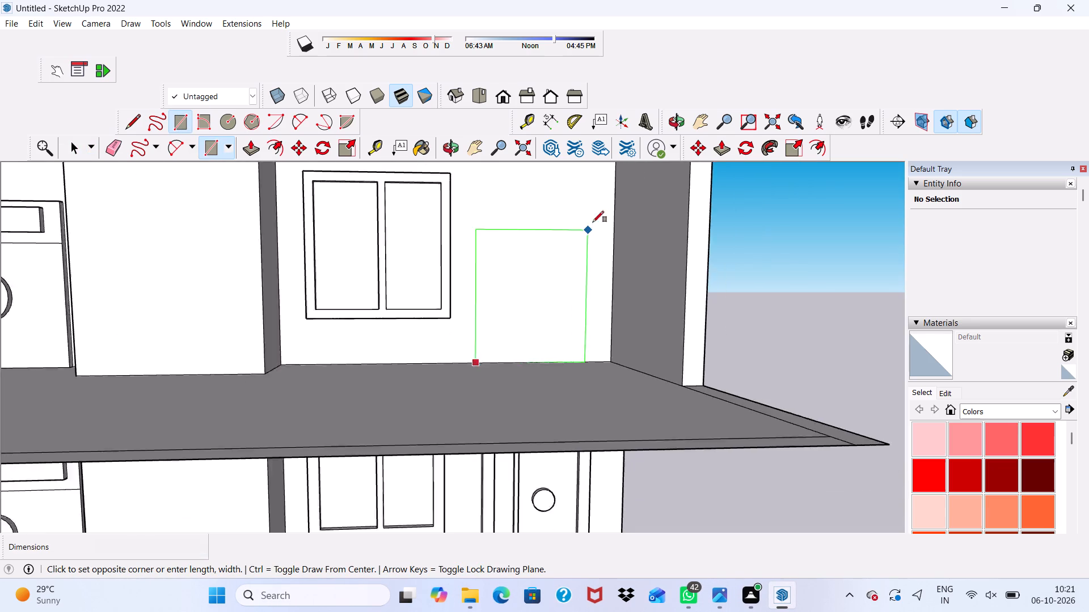
scroll(593, 222, down, 1)
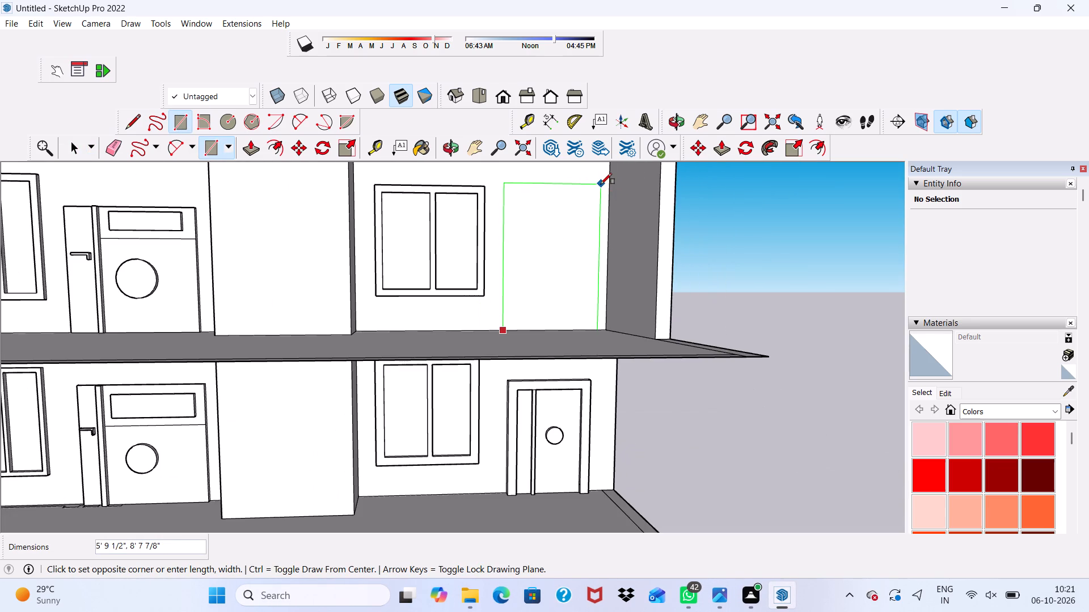
text(5',7')
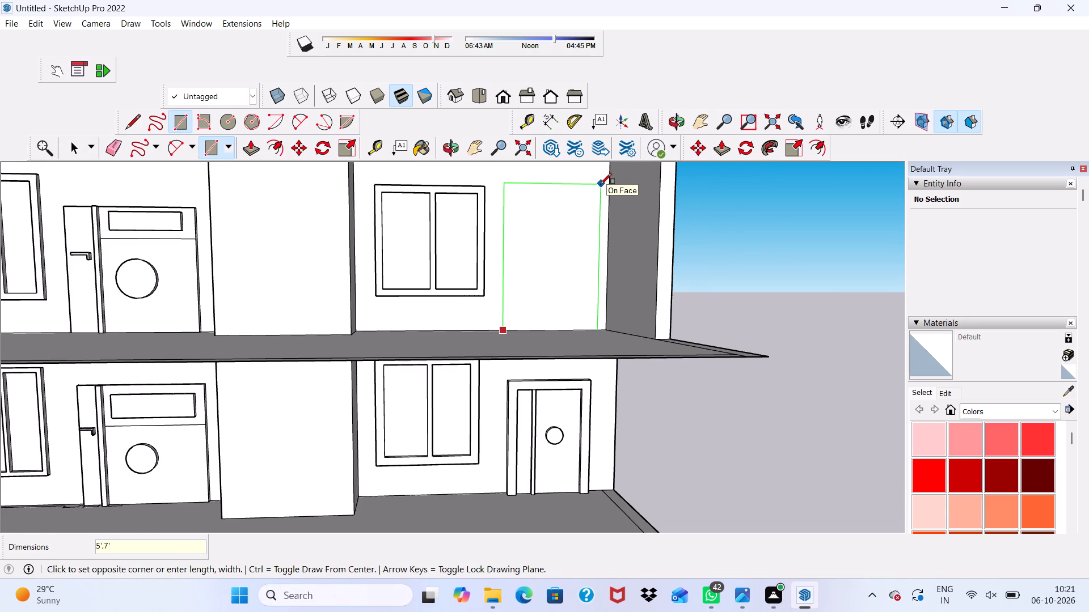
key(Return)
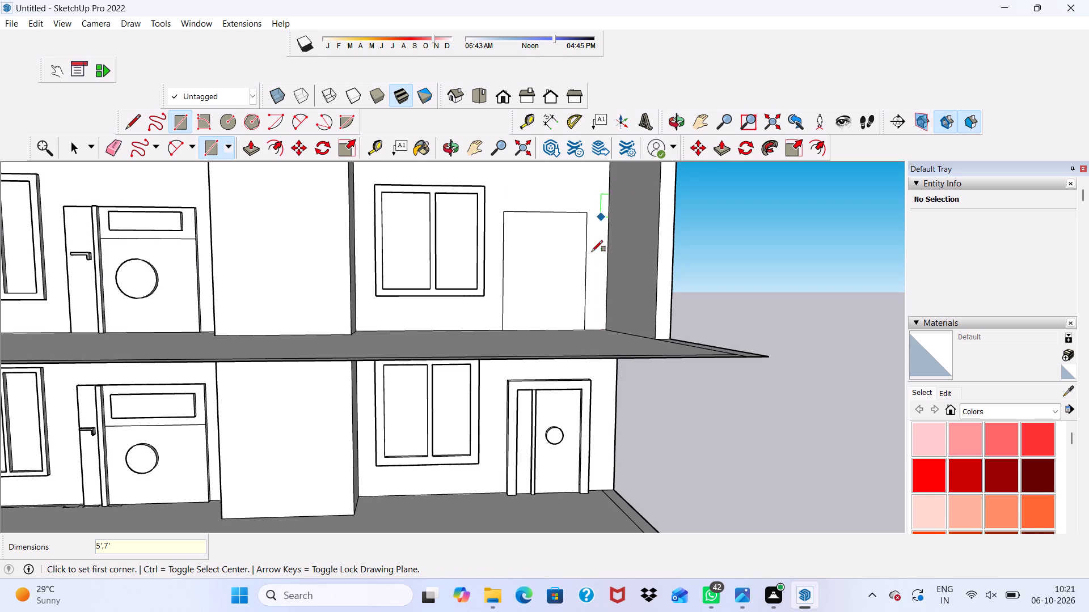
key(space)
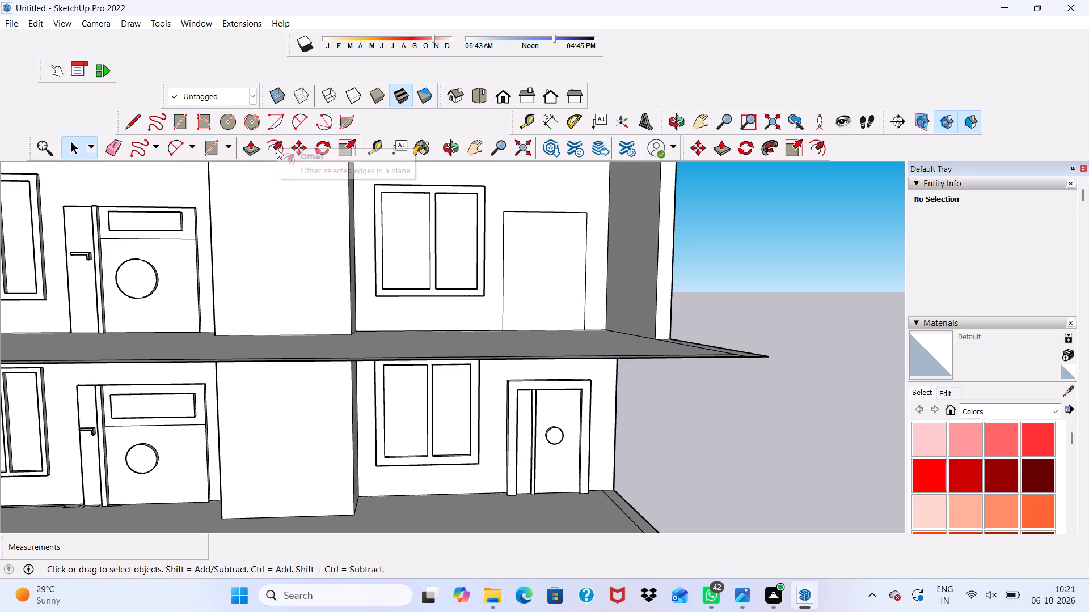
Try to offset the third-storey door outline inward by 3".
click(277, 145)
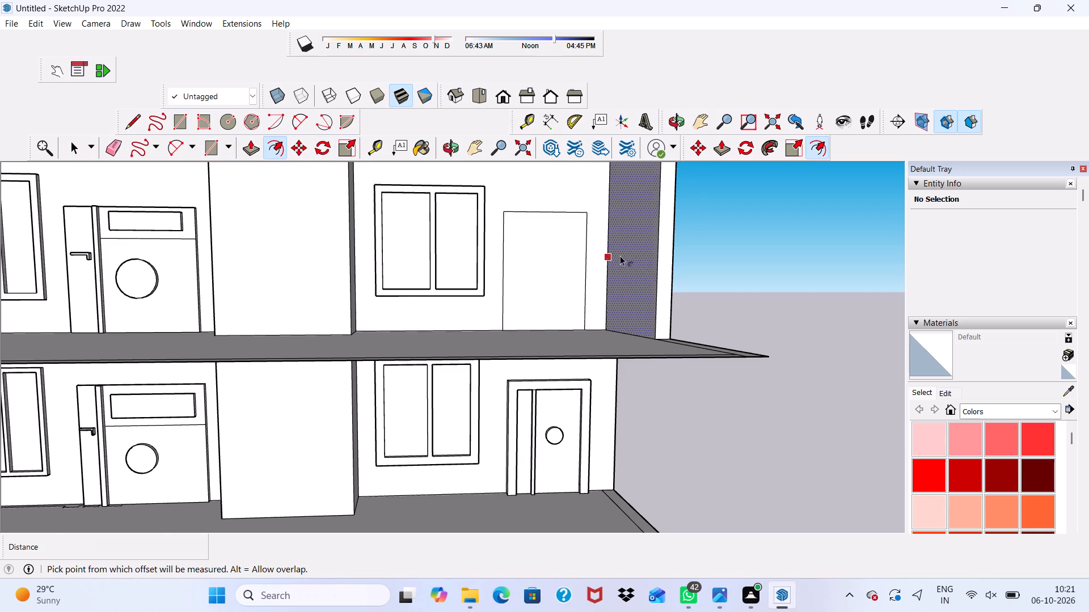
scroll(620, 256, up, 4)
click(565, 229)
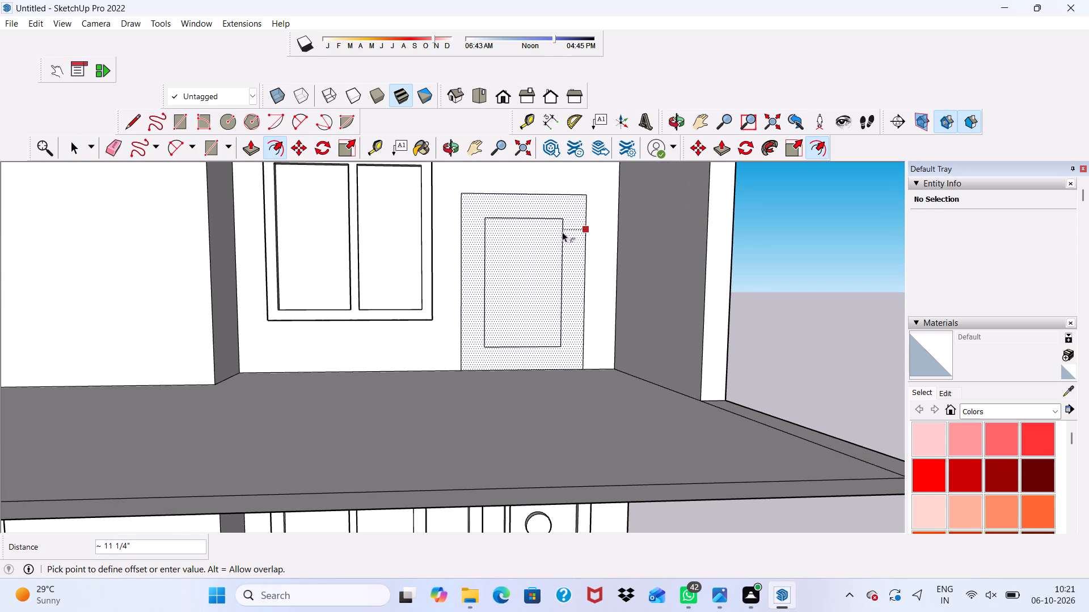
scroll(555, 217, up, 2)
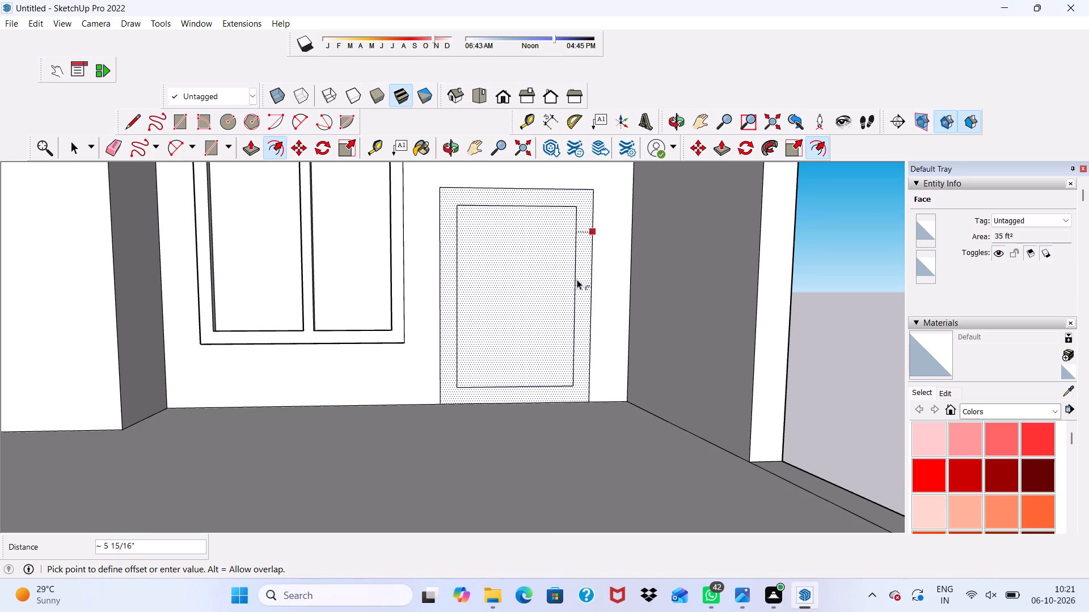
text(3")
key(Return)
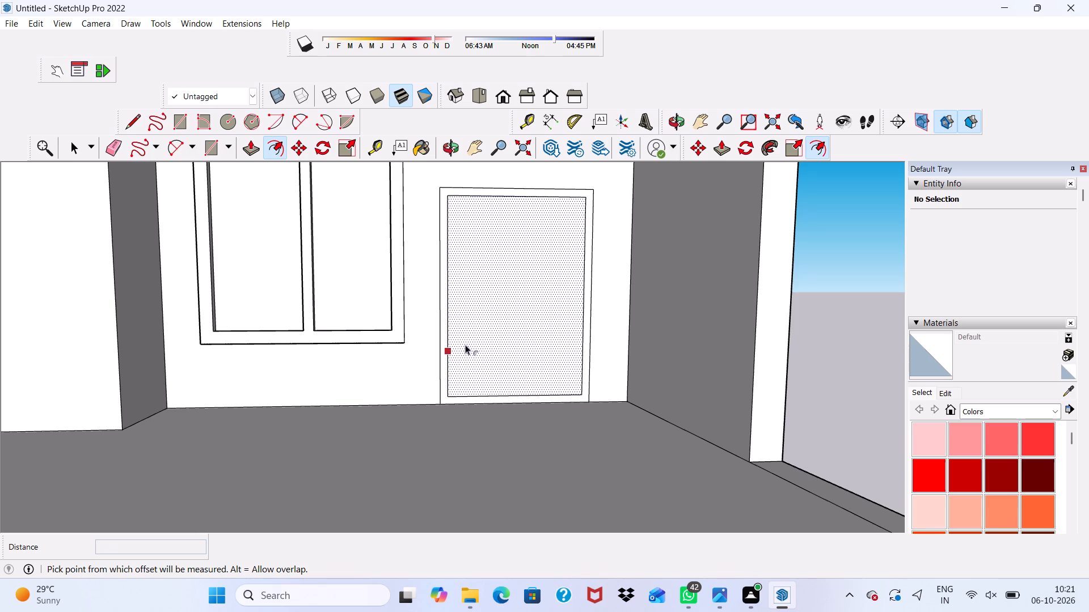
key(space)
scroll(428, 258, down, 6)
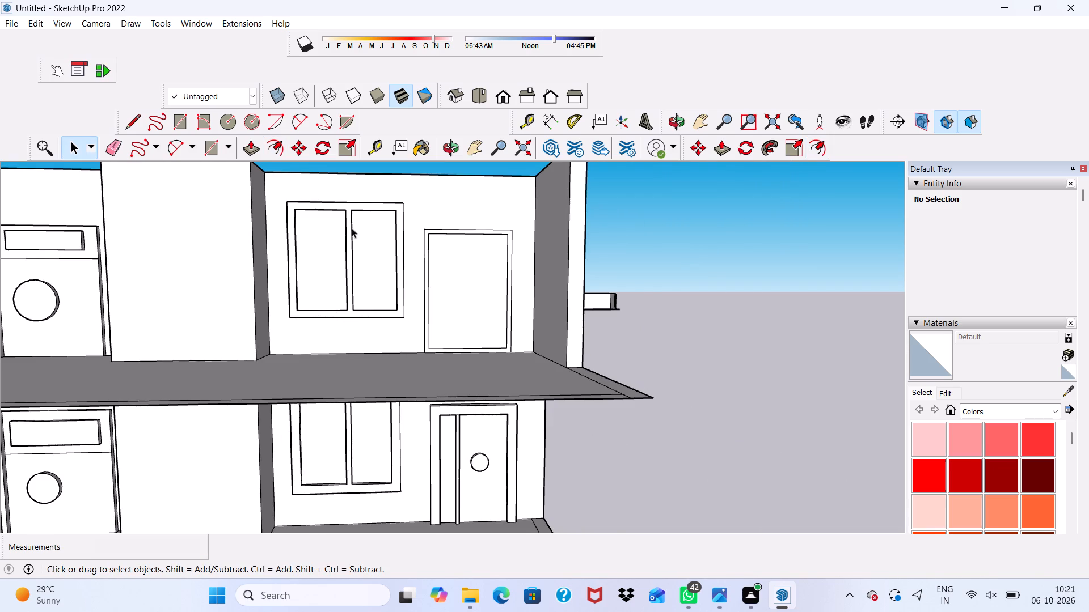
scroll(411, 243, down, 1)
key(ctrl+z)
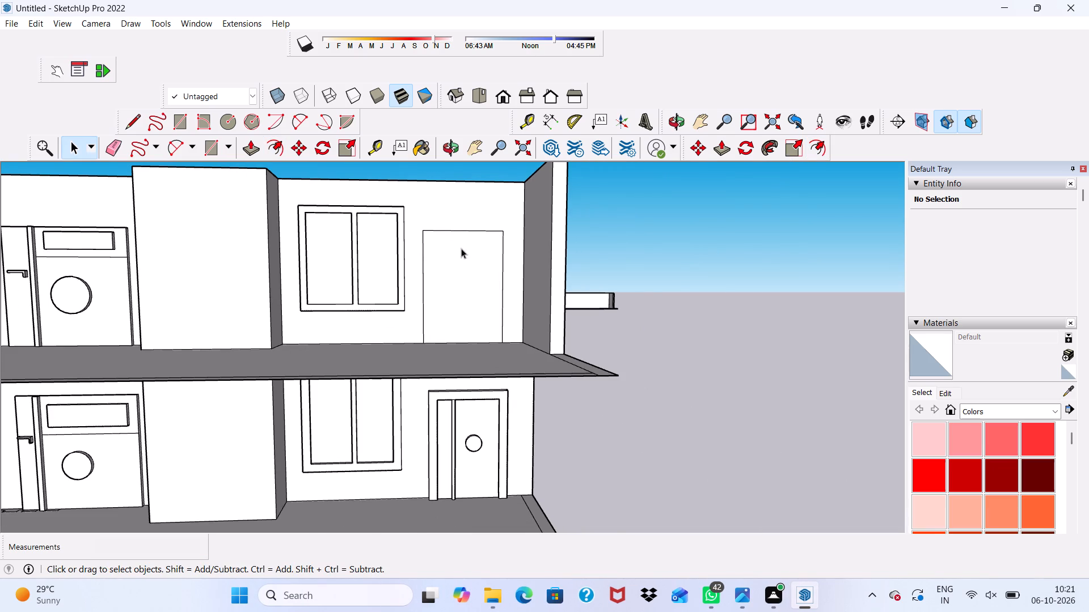
Offset the third-storey door outline outward by about 8" to form the door frame.
click(275, 147)
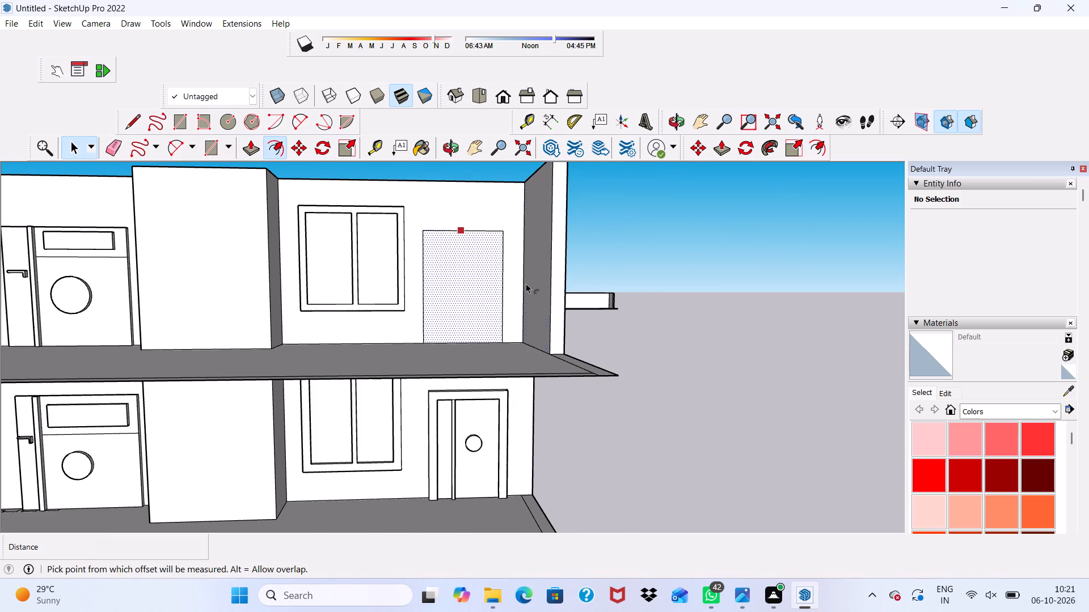
click(491, 273)
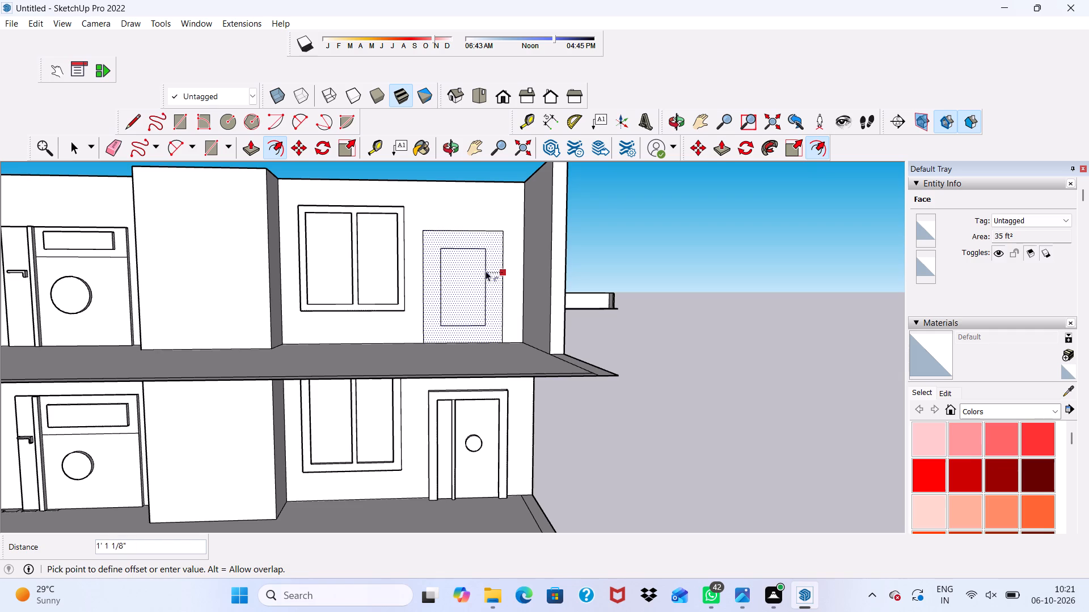
scroll(537, 243, up, 2)
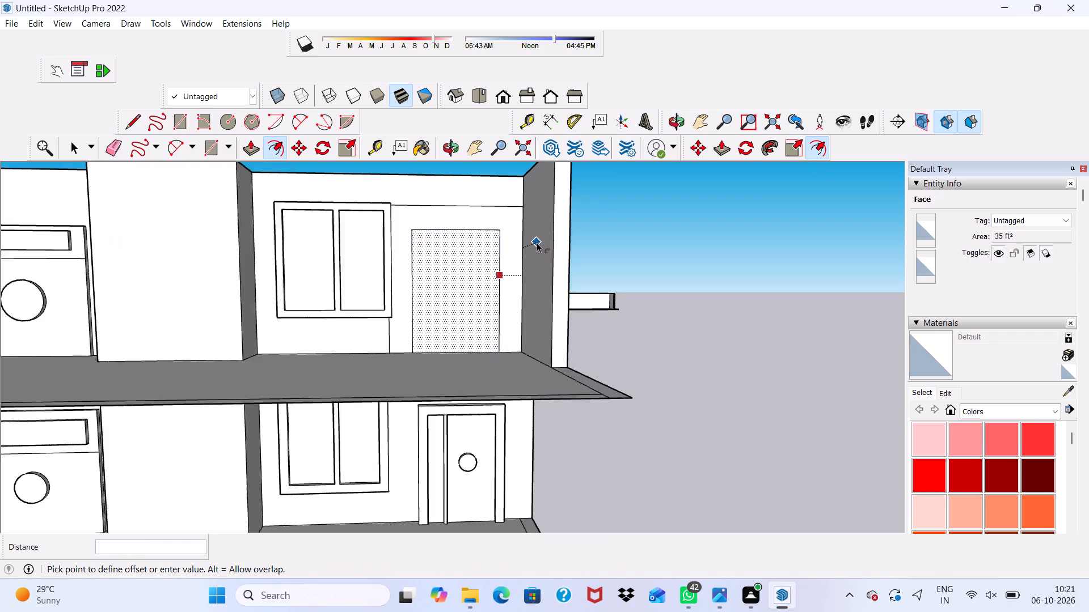
scroll(537, 243, up, 2)
scroll(531, 243, down, 3)
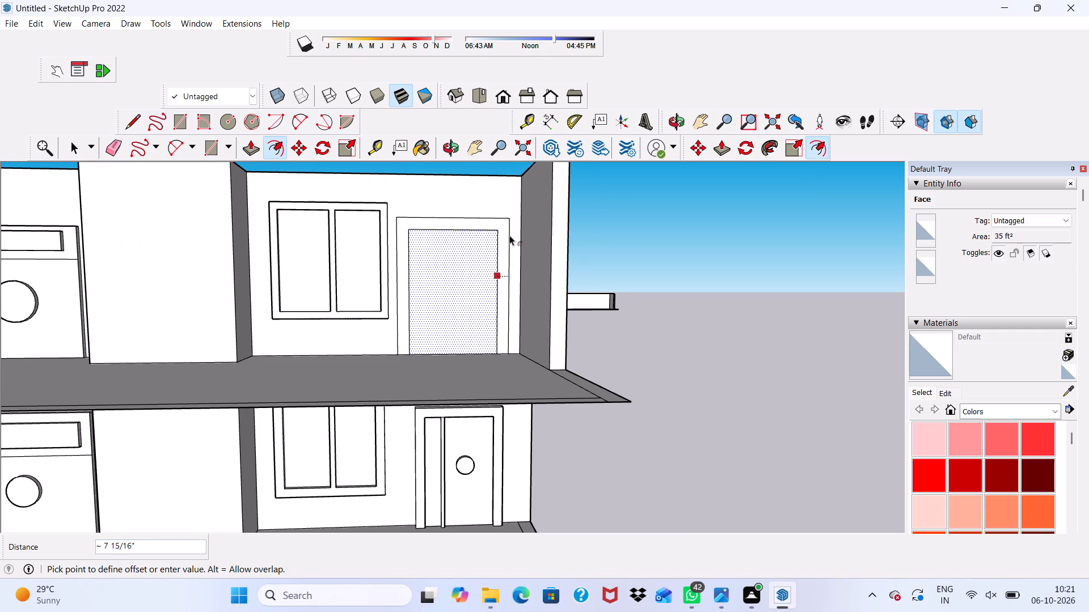
click(509, 235)
key(space)
scroll(389, 233, down, 3)
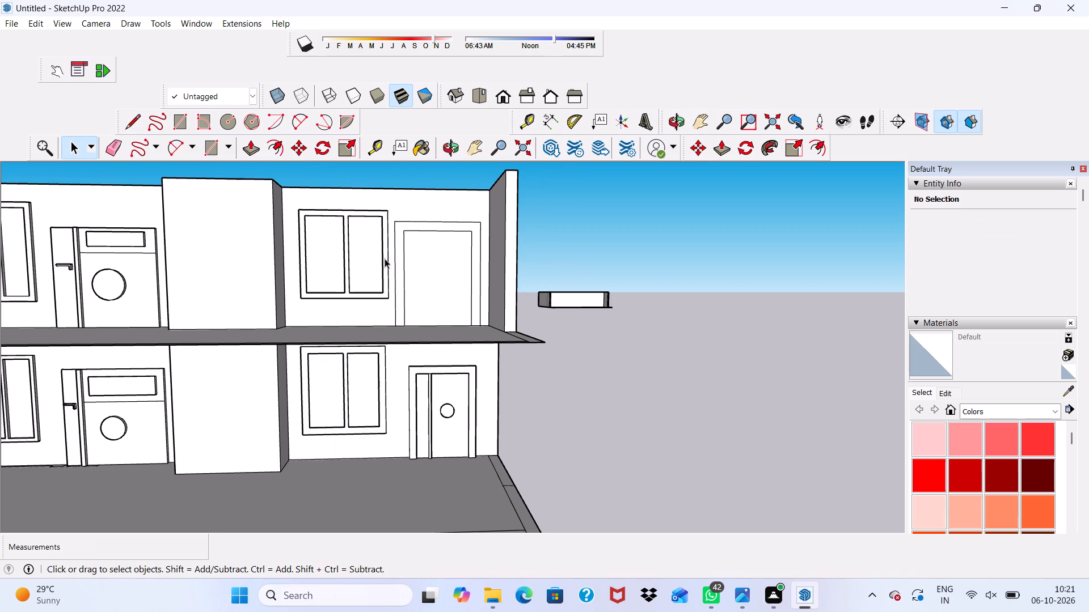
Push/Pull the third-storey door frame face outward from the wall by 6".
click(255, 147)
scroll(419, 281, up, 8)
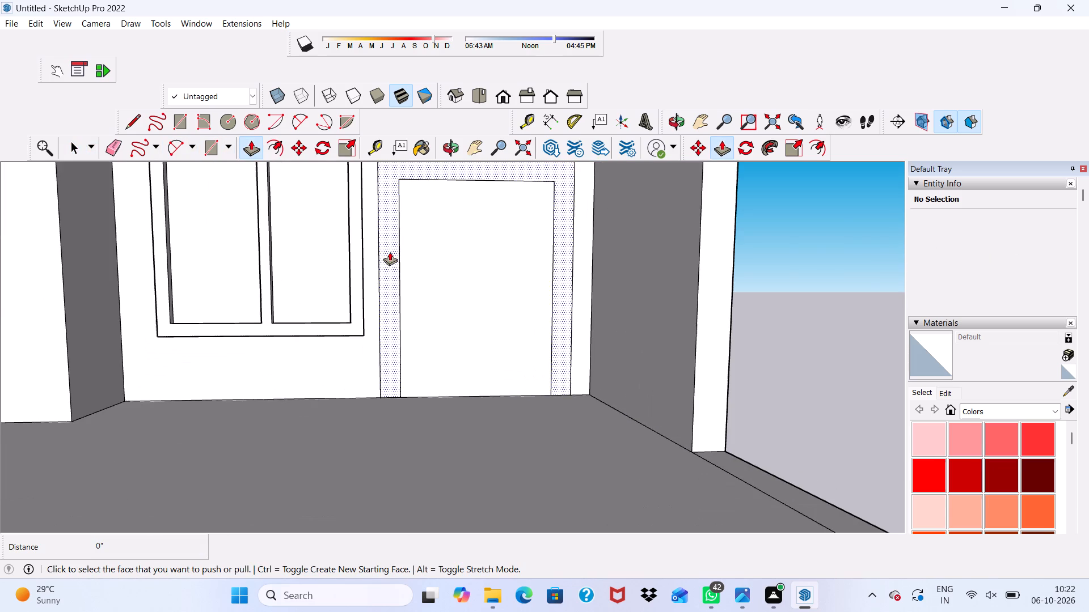
click(390, 252)
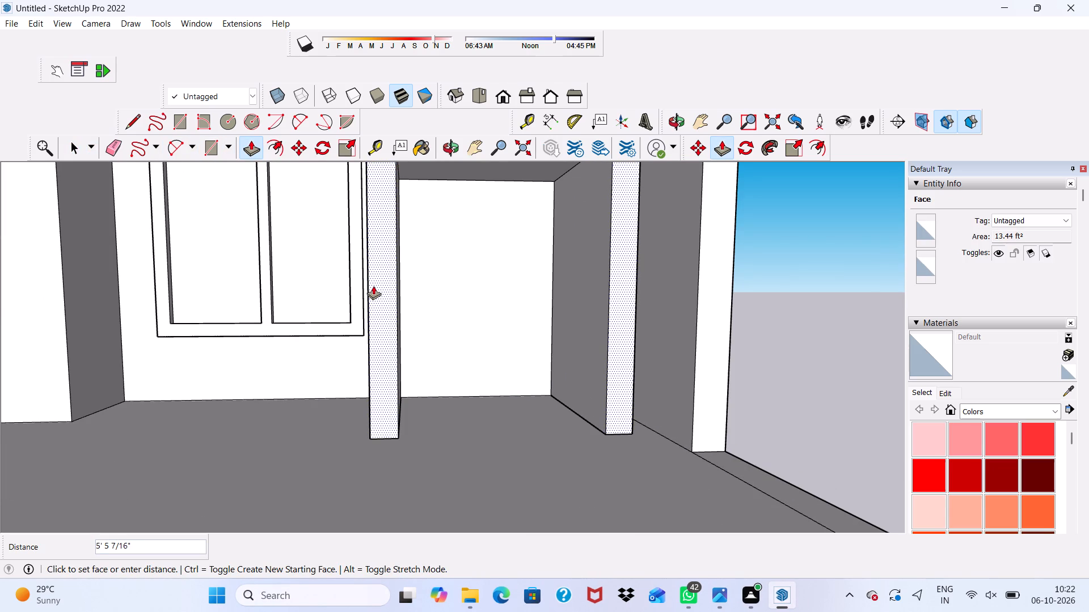
text(6")
key(Return)
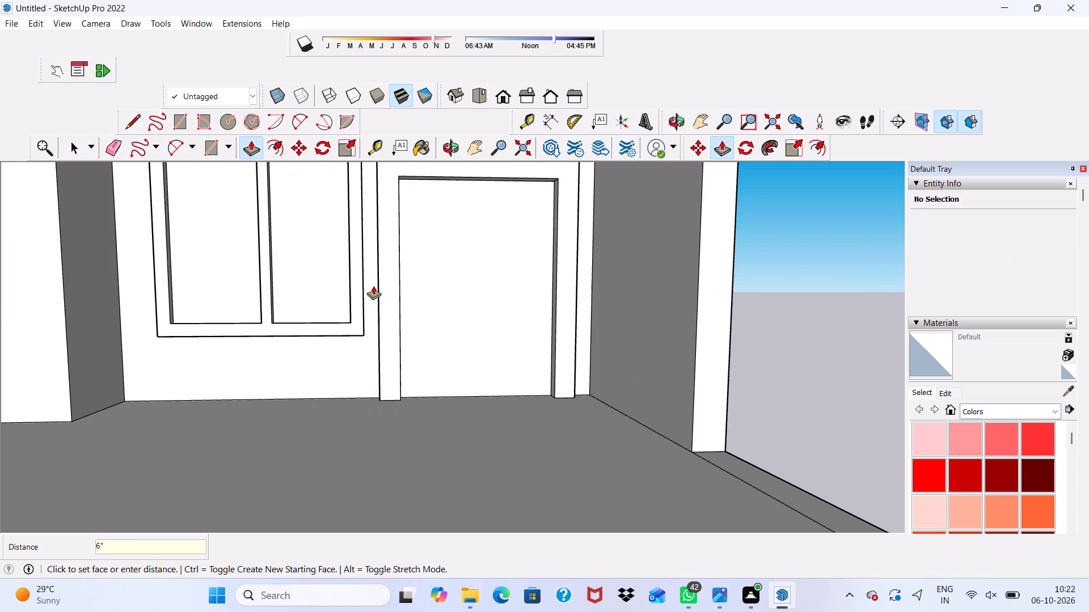
key(space)
Push/Pull the door panel face inside the new frame outward by 3".
scroll(416, 333, down, 14)
middle_drag(427, 385, 417, 369)
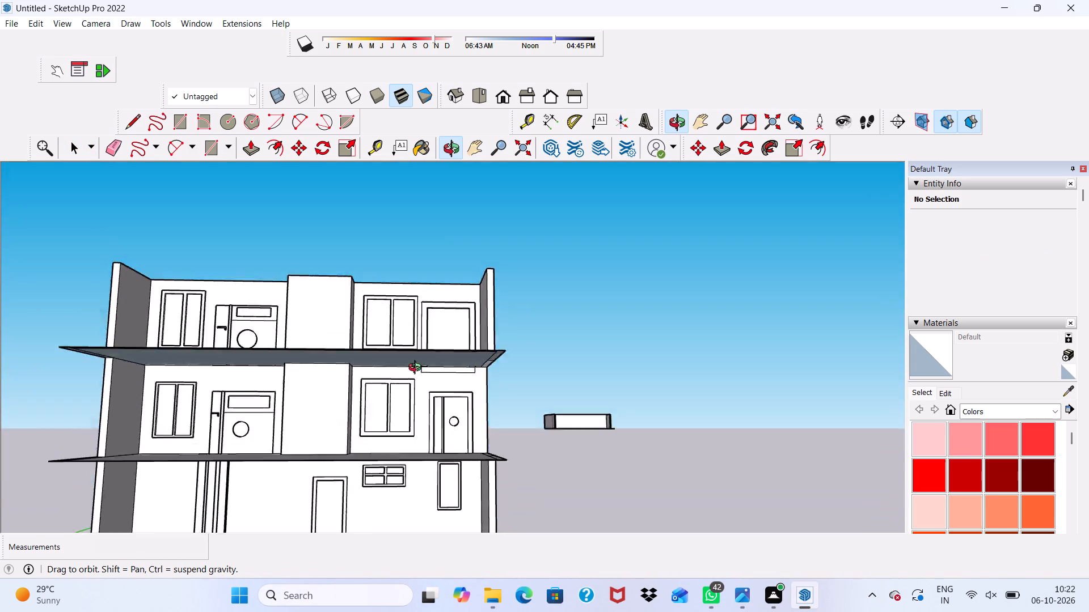
middle_drag(417, 369, 429, 355)
scroll(432, 321, up, 14)
scroll(433, 320, down, 5)
middle_drag(476, 309, 483, 226)
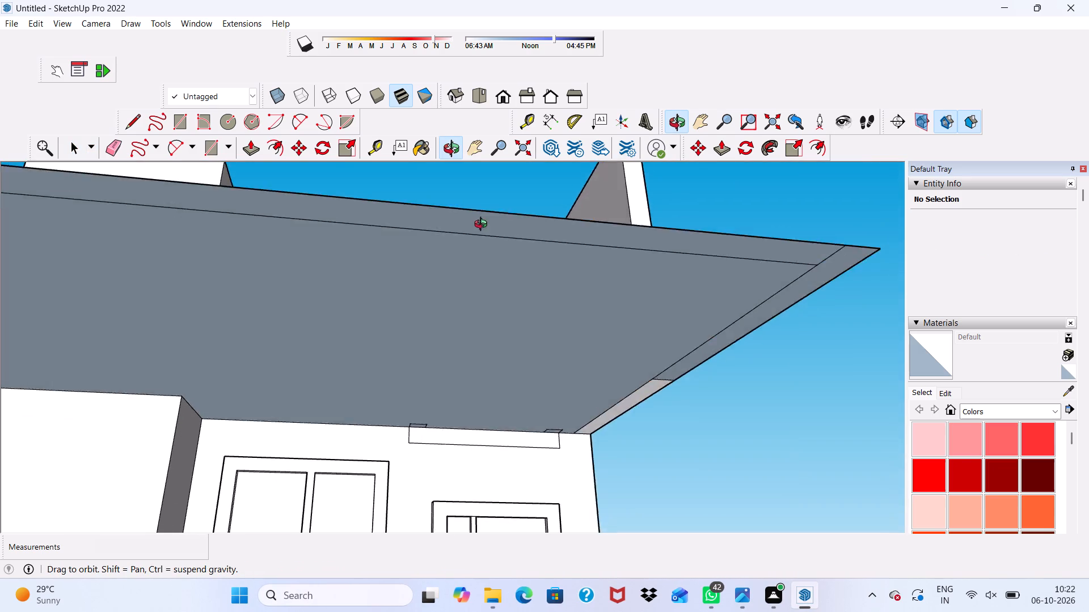
middle_drag(483, 226, 472, 279)
scroll(479, 287, up, 4)
click(474, 303)
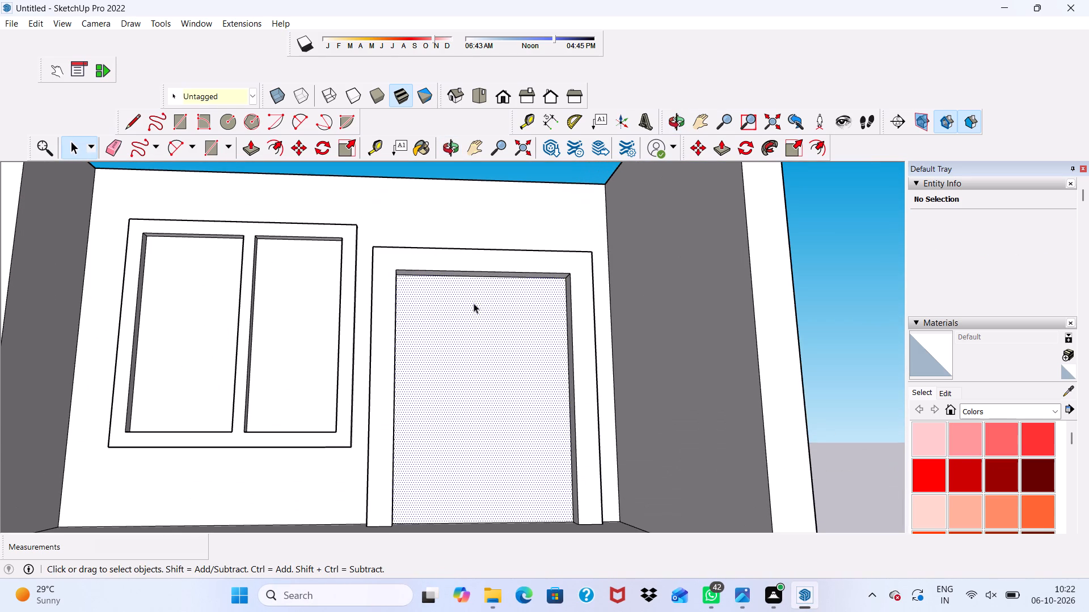
click(257, 149)
click(487, 328)
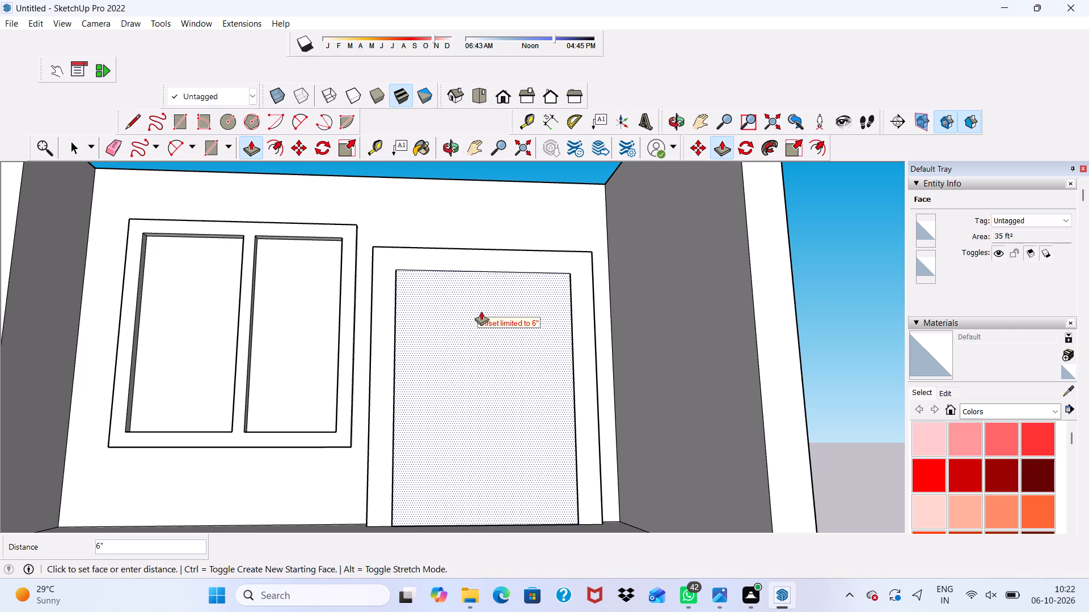
text(3")
key(Return)
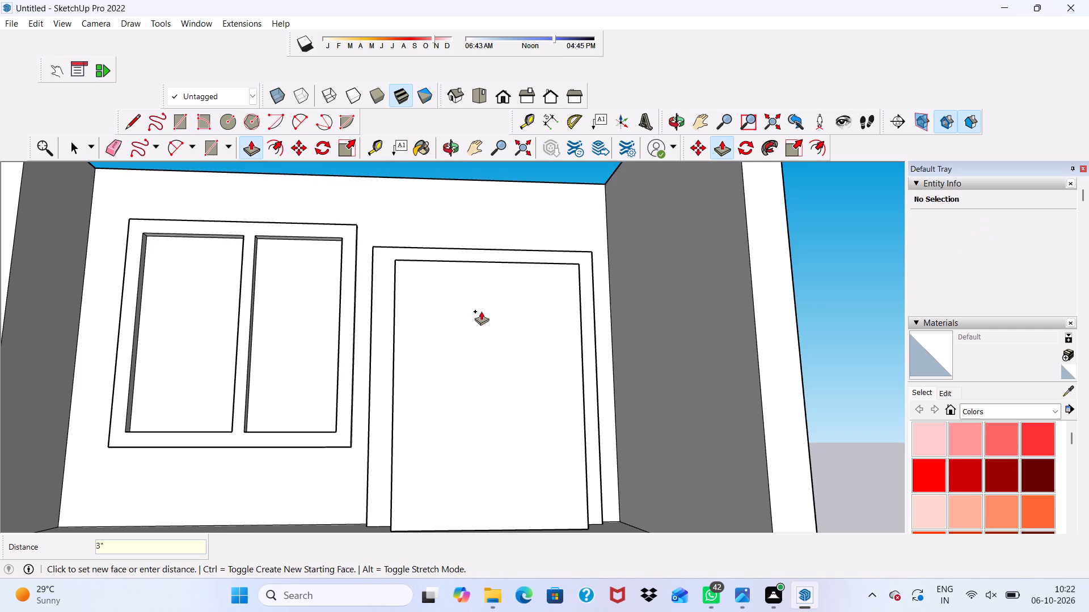
key(space)
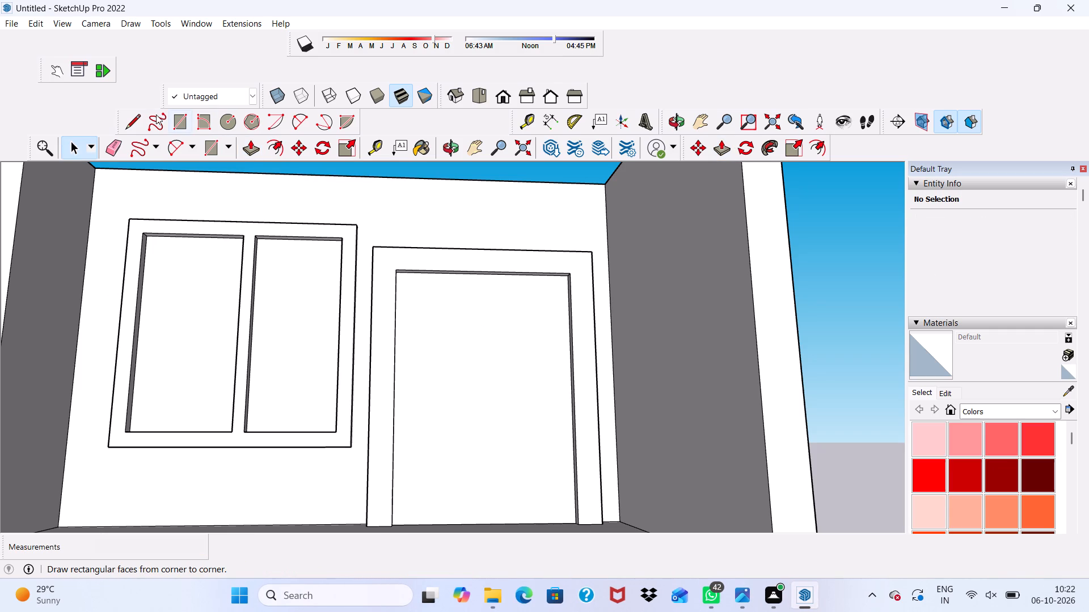
Draw a thin vertical strip under 1" wide and 7' tall across the door panel's full height, nearer its window side.
click(180, 117)
scroll(182, 128, down, 7)
middle_drag(324, 222, 337, 282)
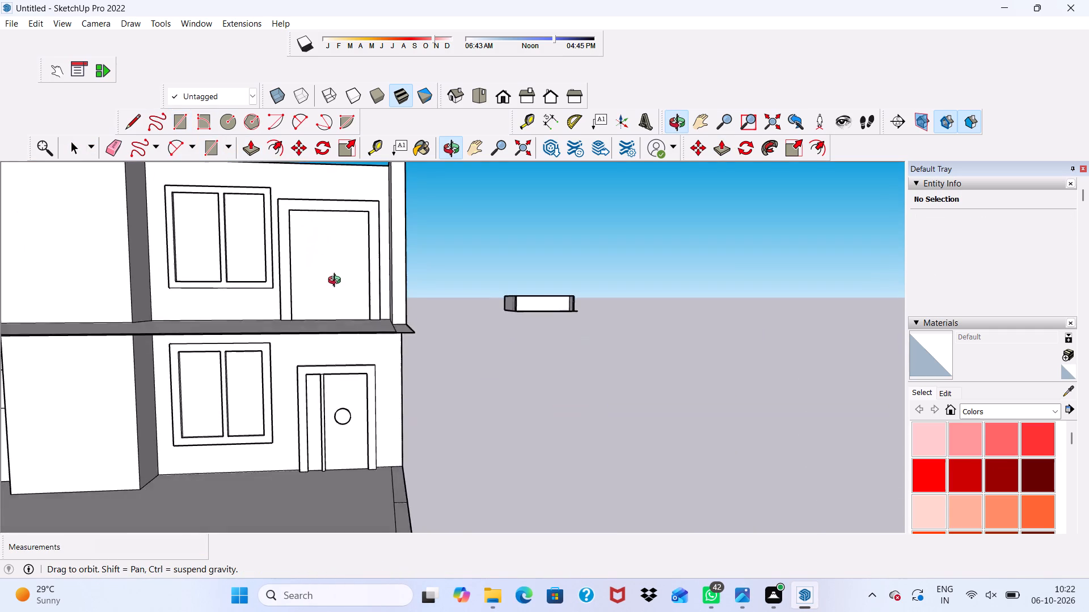
middle_drag(337, 282, 331, 270)
scroll(305, 227, up, 16)
scroll(343, 304, down, 2)
scroll(349, 355, up, 1)
scroll(353, 369, down, 1)
scroll(356, 382, up, 1)
scroll(365, 452, down, 1)
scroll(323, 434, down, 3)
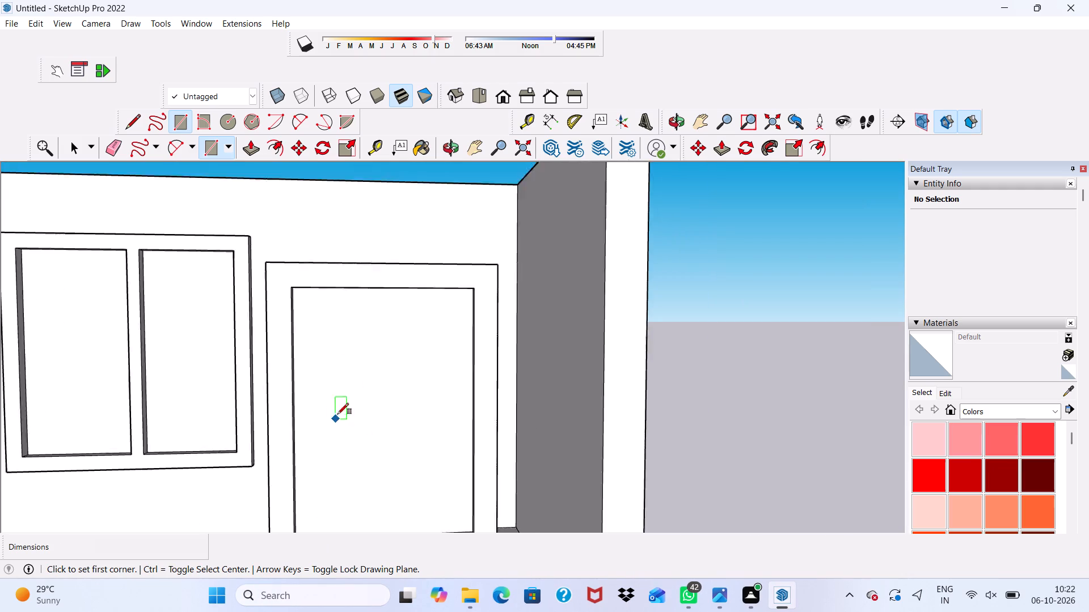
scroll(337, 414, down, 4)
scroll(352, 520, up, 4)
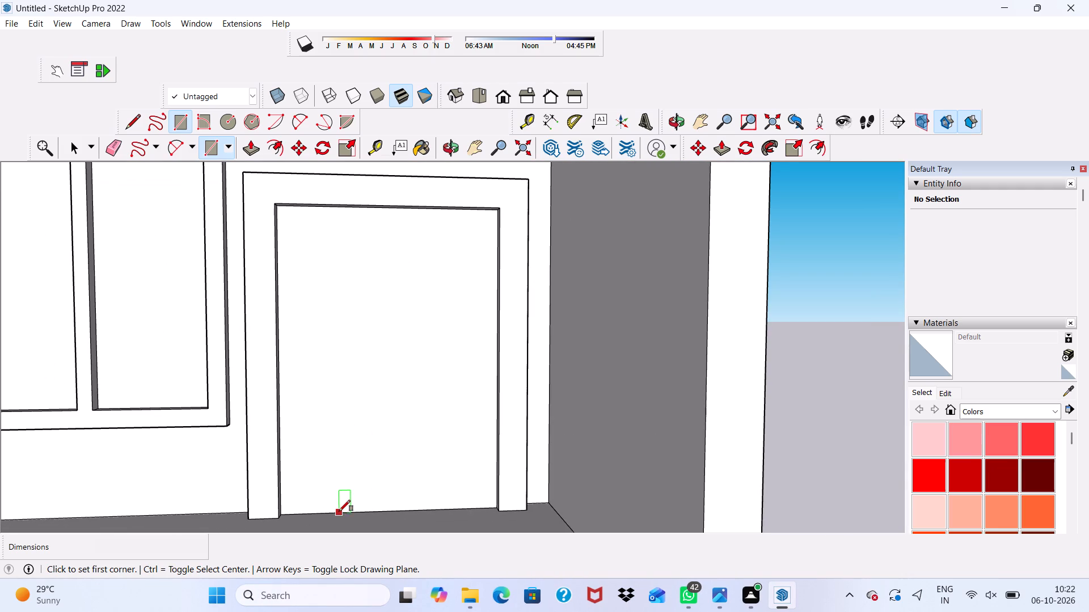
click(339, 511)
scroll(374, 376, down, 4)
scroll(349, 267, up, 5)
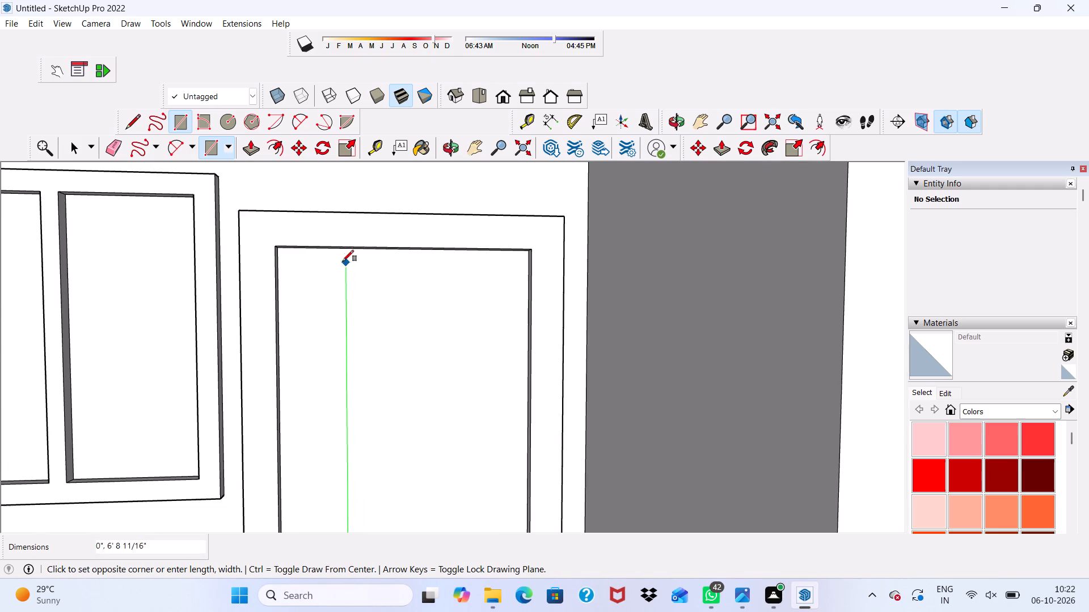
scroll(341, 256, up, 13)
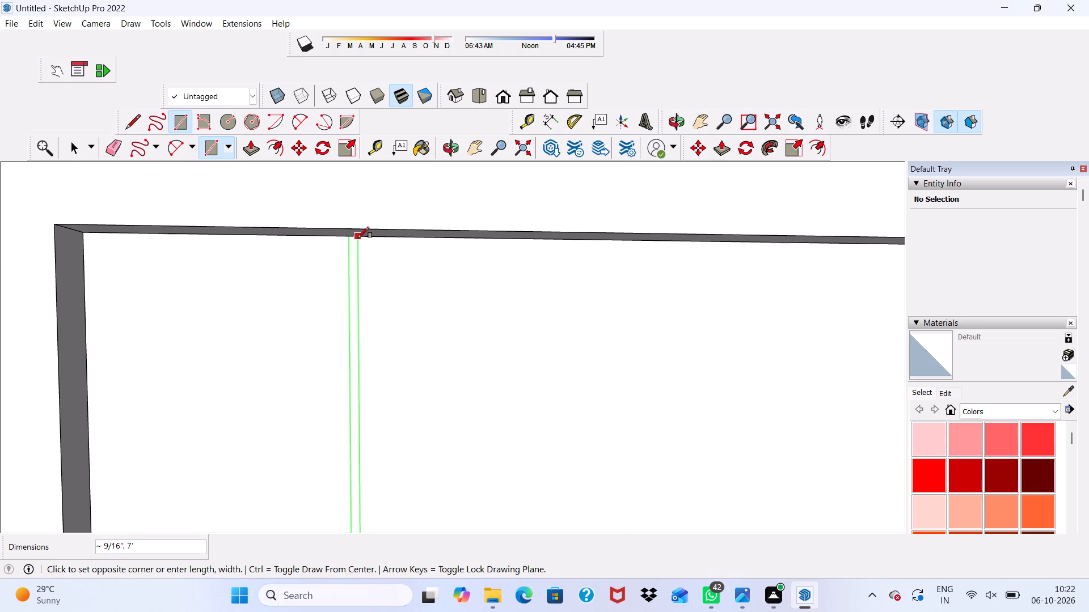
click(360, 238)
key(space)
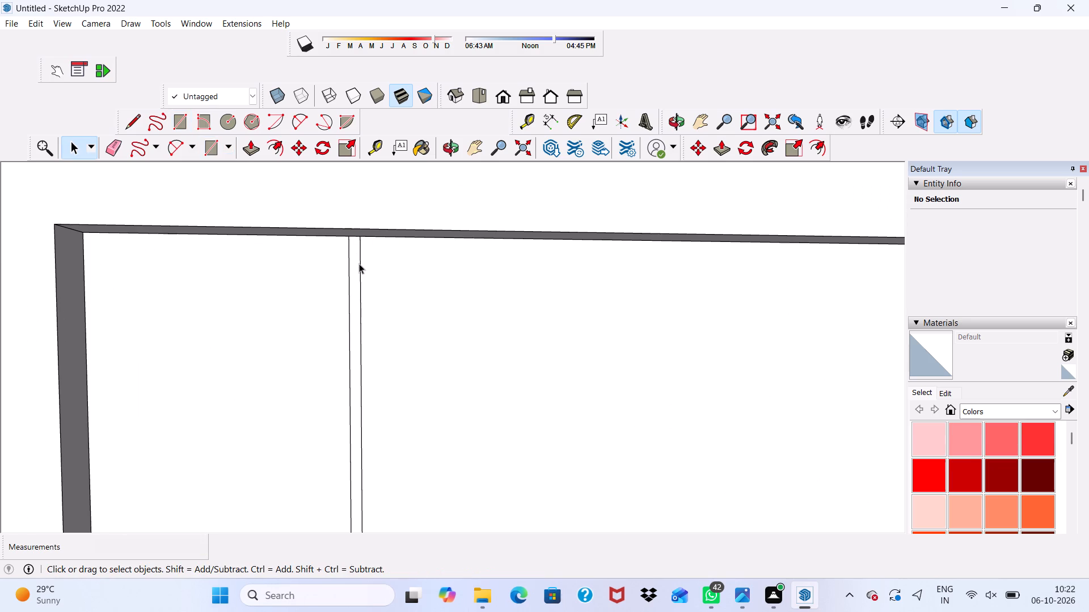
Push/Pull the thin vertical strip on the third-storey second door outward by 3".
click(244, 147)
scroll(336, 311, up, 4)
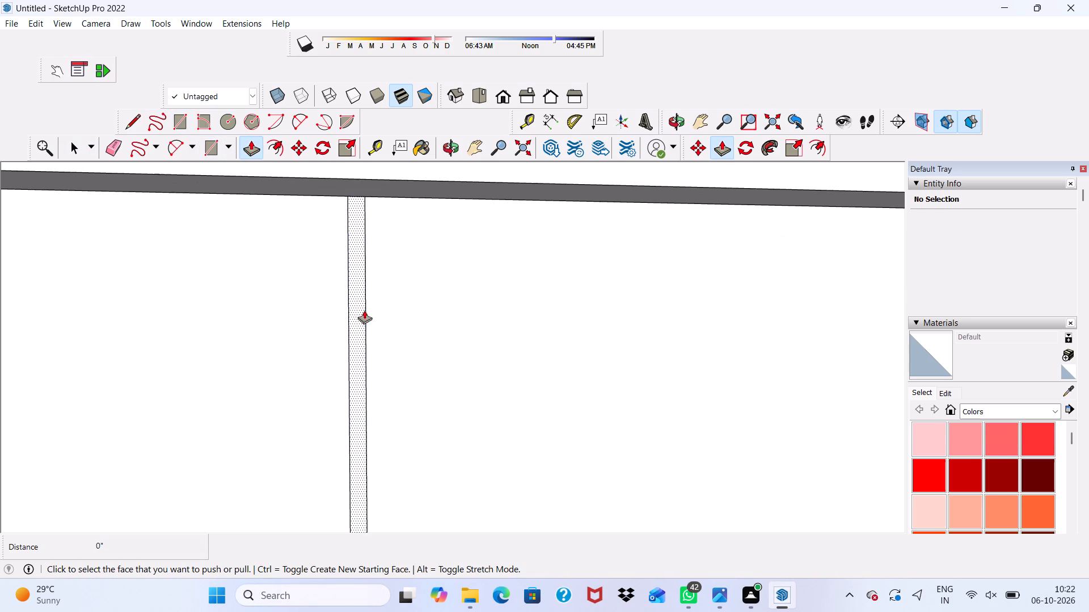
click(352, 298)
scroll(290, 283, down, 7)
scroll(289, 282, up, 1)
scroll(289, 283, down, 1)
scroll(291, 284, up, 1)
scroll(197, 274, down, 1)
scroll(182, 278, up, 1)
click(60, 314)
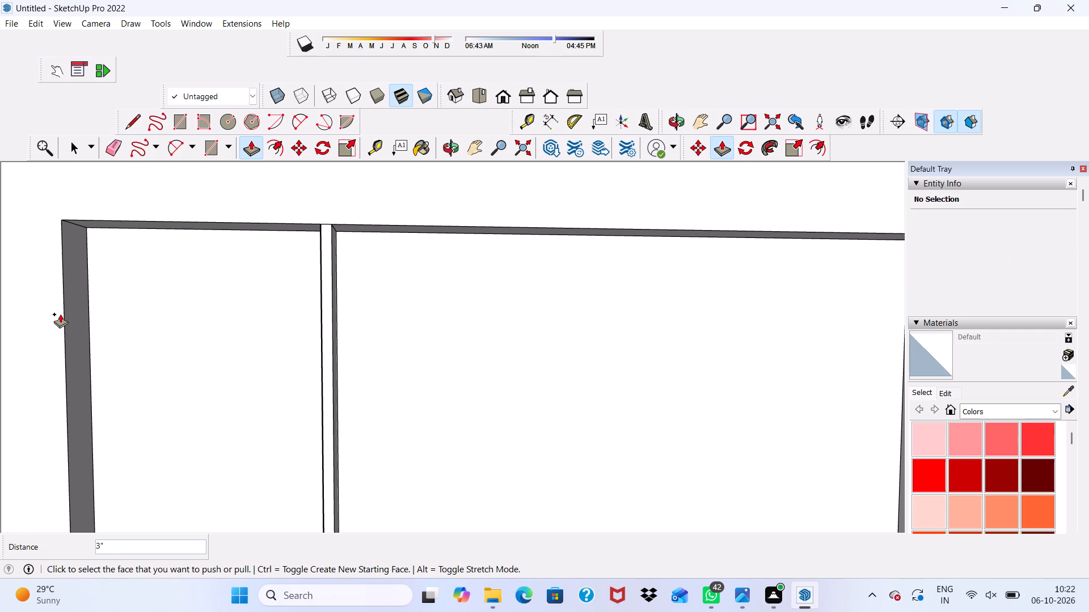
scroll(60, 314, down, 3)
scroll(66, 314, up, 1)
scroll(71, 316, down, 5)
scroll(193, 294, up, 1)
scroll(367, 257, down, 15)
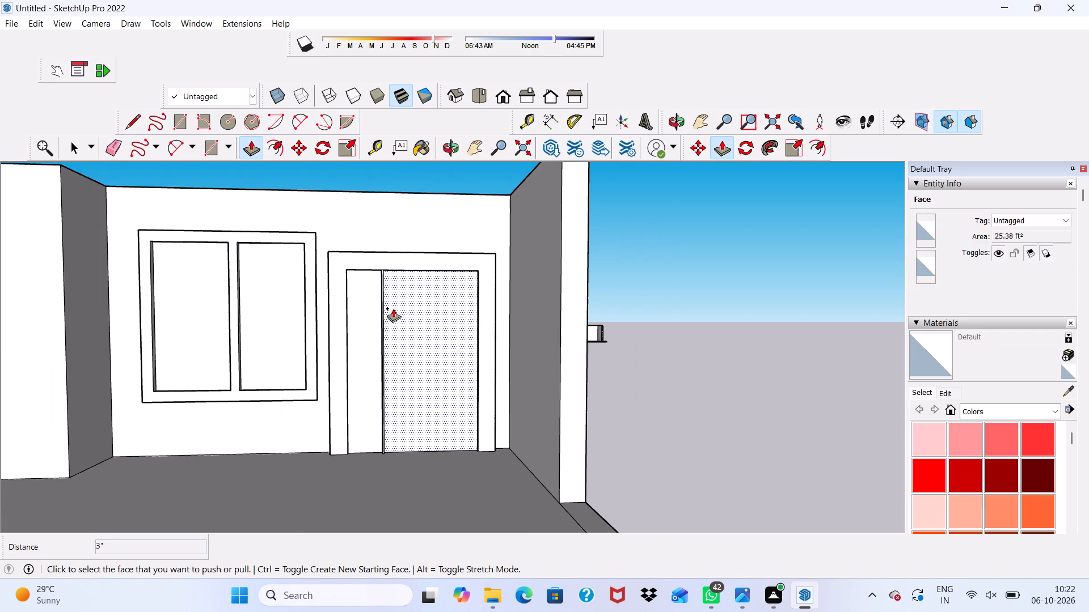
key(space)
Draw a circle of about 8" radius centred across the wider door panel, matching the second-storey door below.
scroll(393, 308, down, 2)
scroll(393, 308, up, 1)
scroll(393, 308, down, 2)
scroll(393, 308, up, 2)
scroll(406, 222, down, 5)
scroll(406, 222, up, 1)
scroll(406, 222, down, 5)
scroll(411, 295, up, 4)
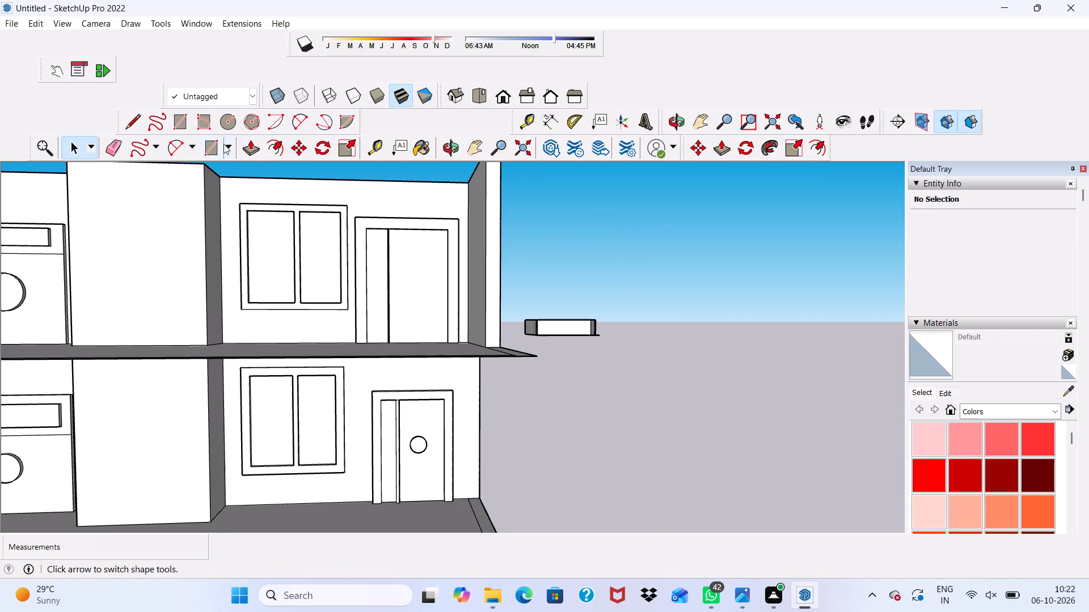
click(228, 120)
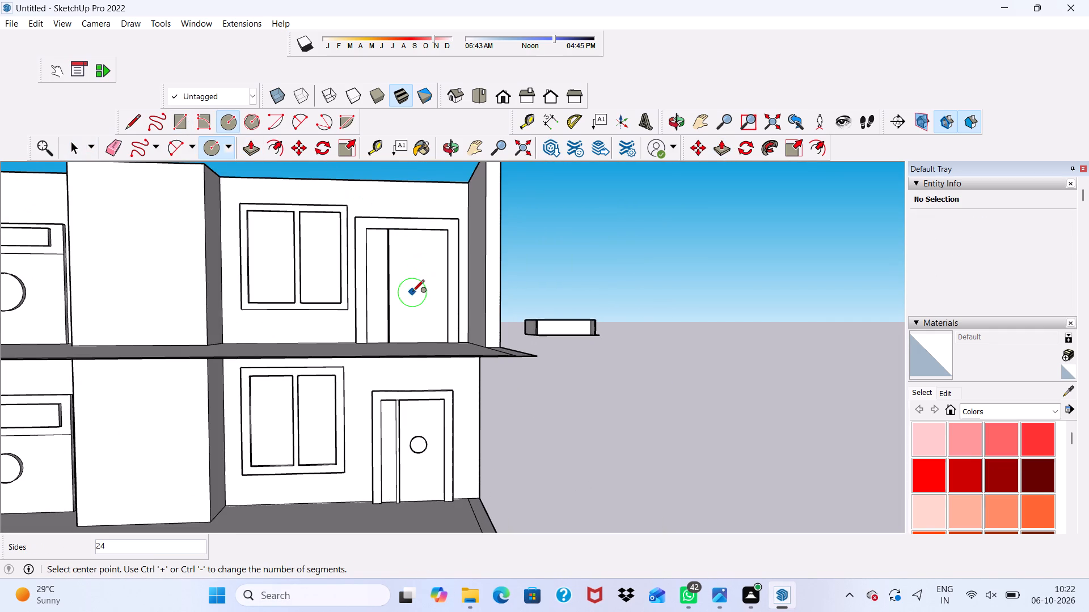
scroll(411, 264, up, 5)
click(417, 291)
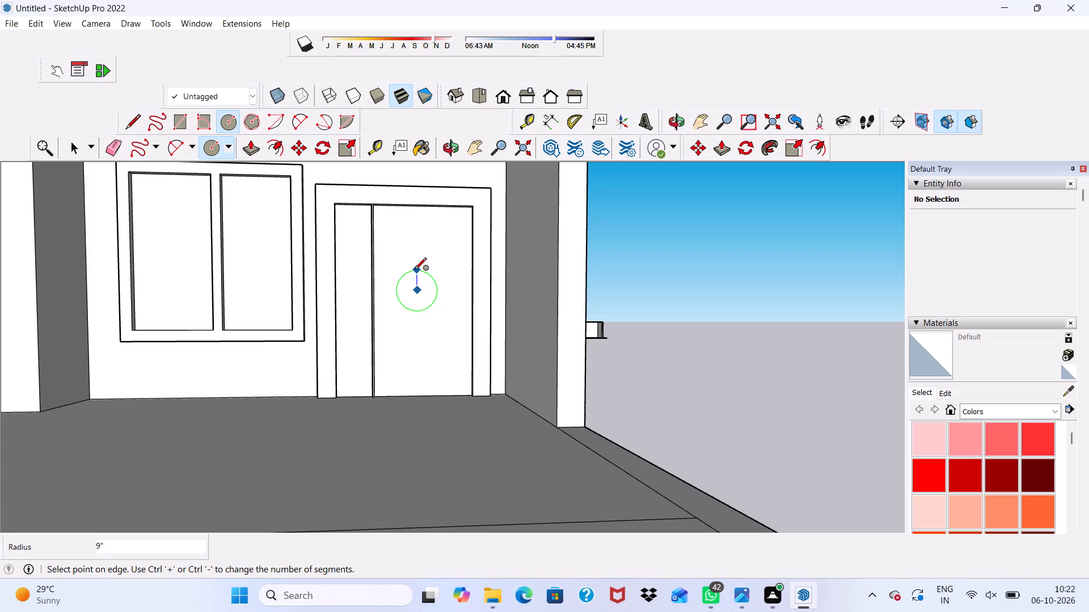
click(415, 273)
key(space)
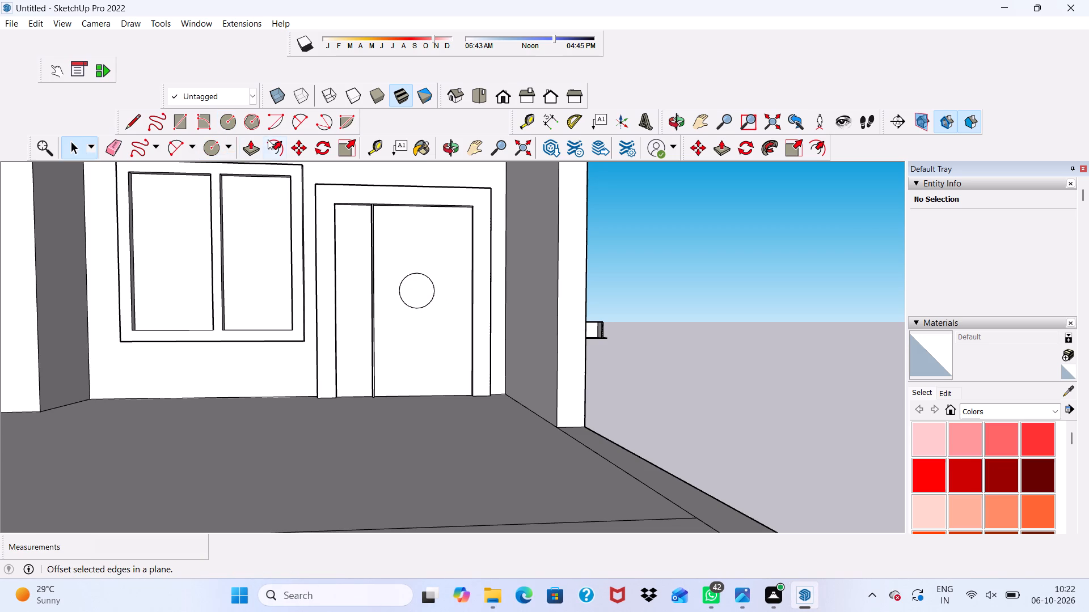
Push/Pull the circle on the third-storey door outward, level with the front of the thin vertical strip.
click(254, 150)
scroll(421, 253, up, 4)
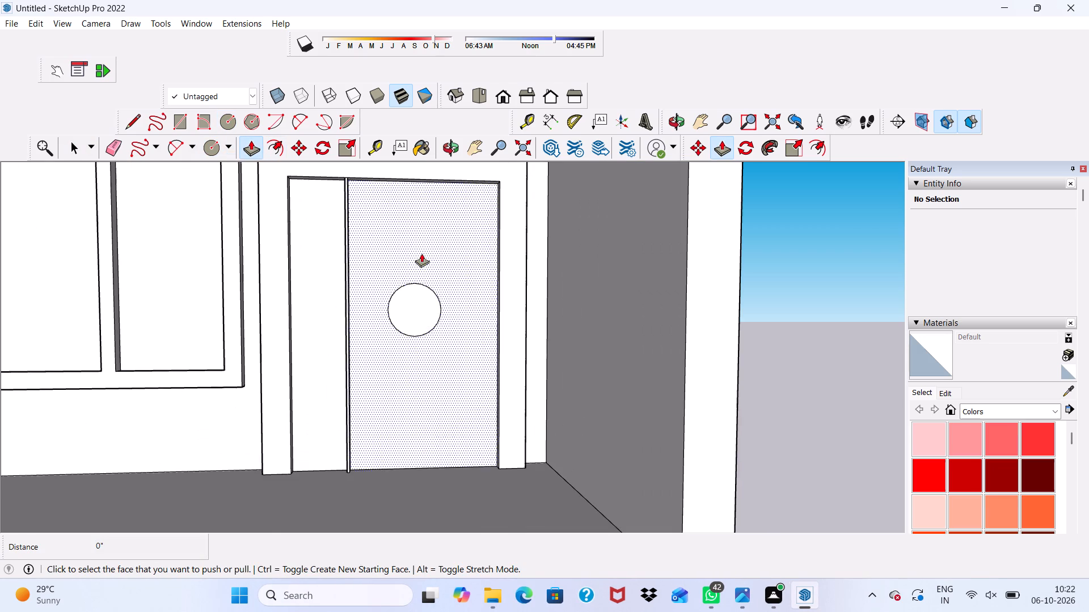
click(405, 305)
scroll(425, 271, down, 1)
scroll(428, 276, up, 1)
scroll(430, 278, down, 8)
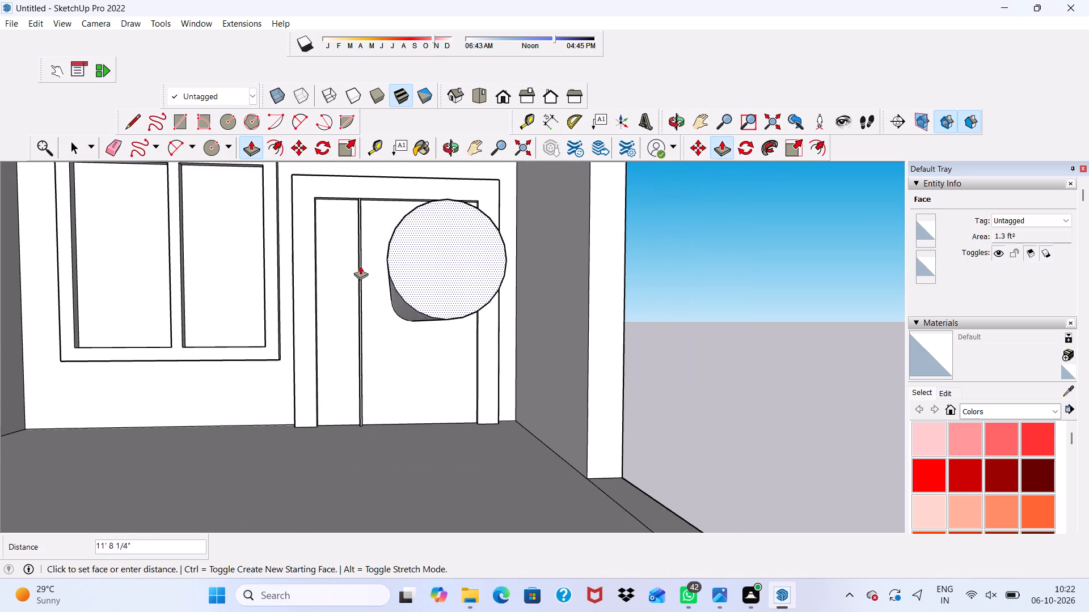
click(356, 265)
scroll(373, 270, down, 4)
middle_drag(395, 279, 252, 395)
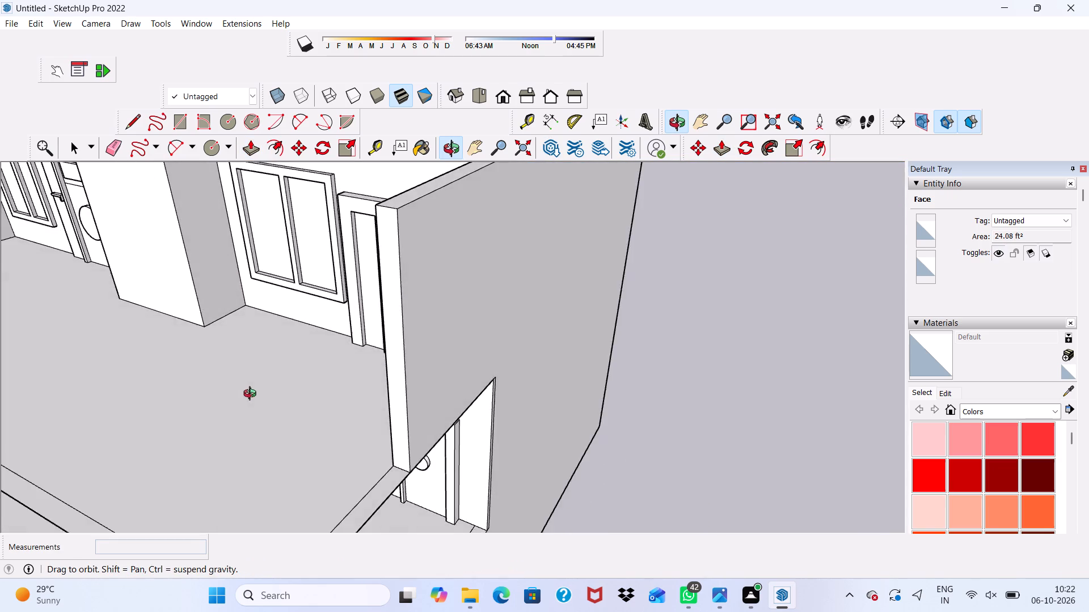
middle_drag(252, 395, 388, 335)
key(space)
Examine the whole building from the front, below and above, including the third-storey doors, windows and open wall tops.
scroll(413, 244, down, 2)
scroll(414, 252, up, 1)
scroll(416, 256, down, 1)
scroll(417, 258, up, 1)
scroll(421, 263, down, 7)
scroll(432, 331, up, 1)
scroll(430, 335, down, 2)
middle_drag(430, 337, 348, 195)
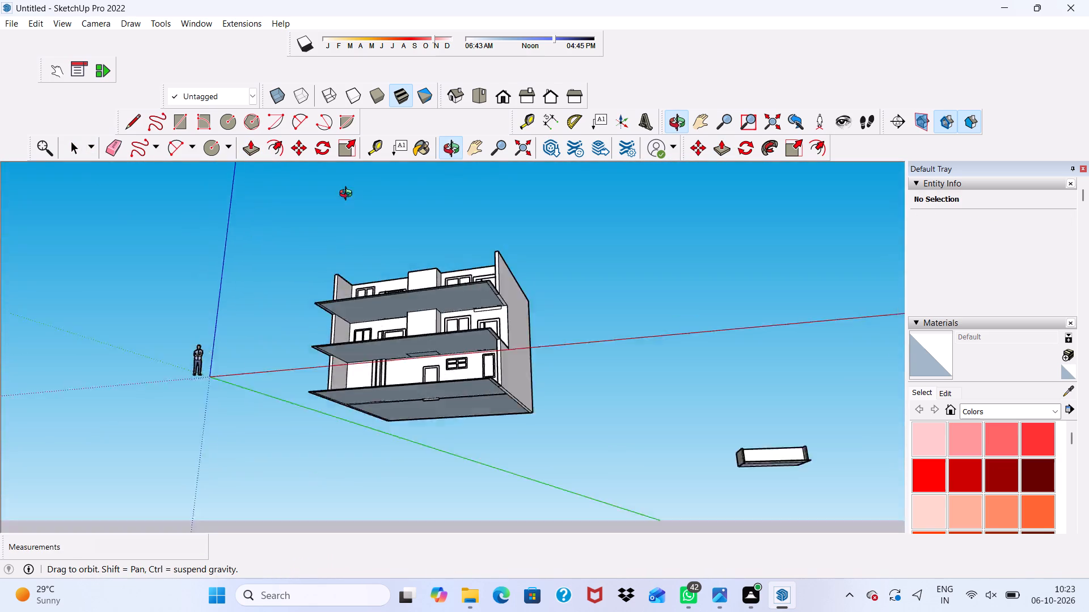
middle_drag(348, 195, 431, 275)
scroll(383, 354, up, 4)
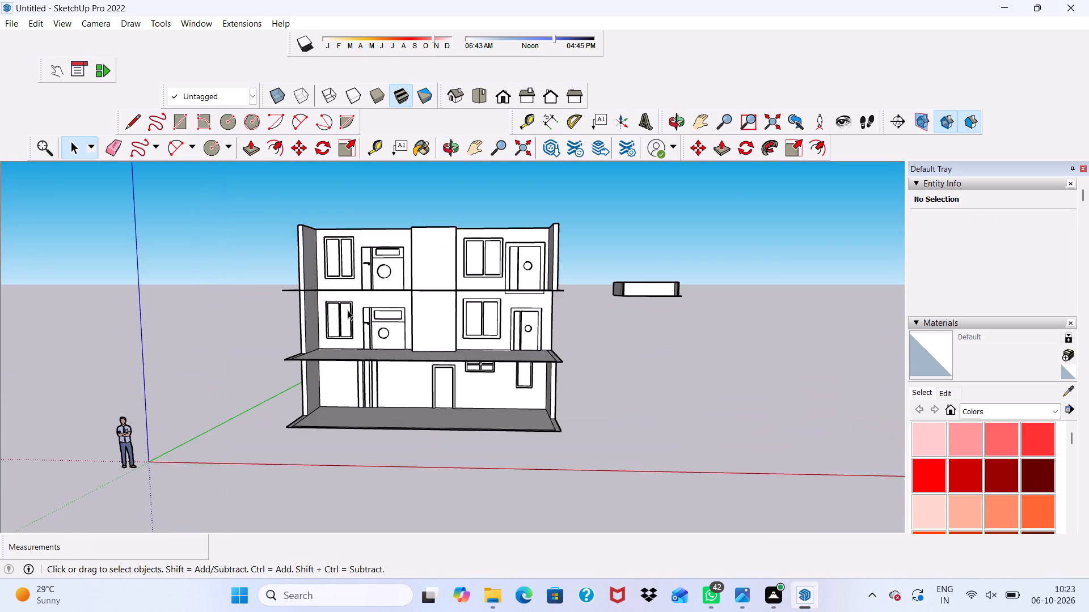
scroll(348, 310, up, 4)
scroll(331, 296, down, 5)
scroll(401, 274, down, 5)
middle_drag(410, 299, 441, 326)
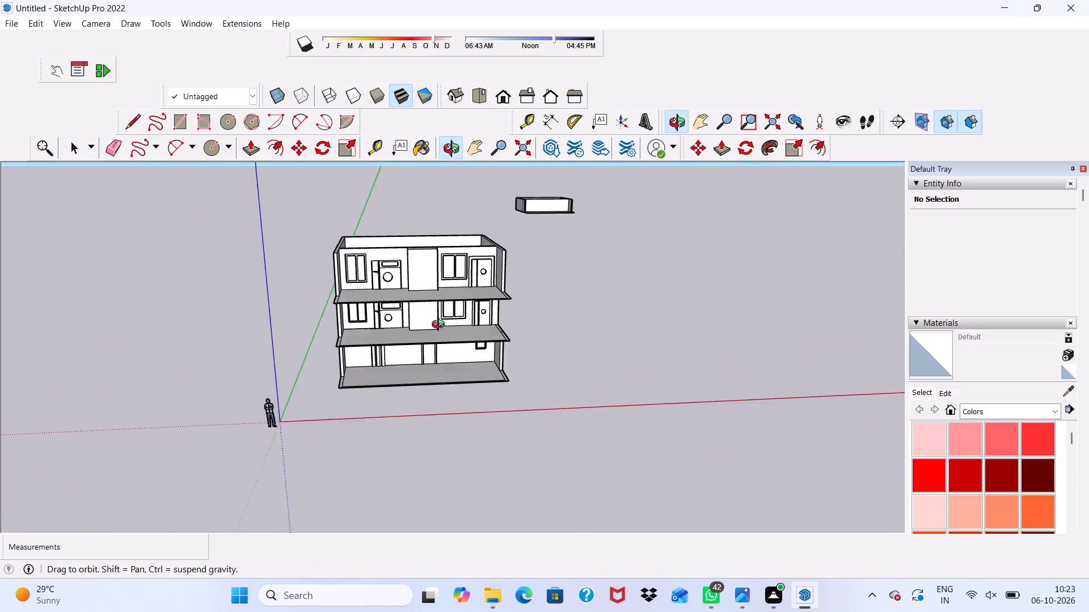
middle_drag(441, 326, 450, 292)
key(space)
scroll(436, 233, up, 5)
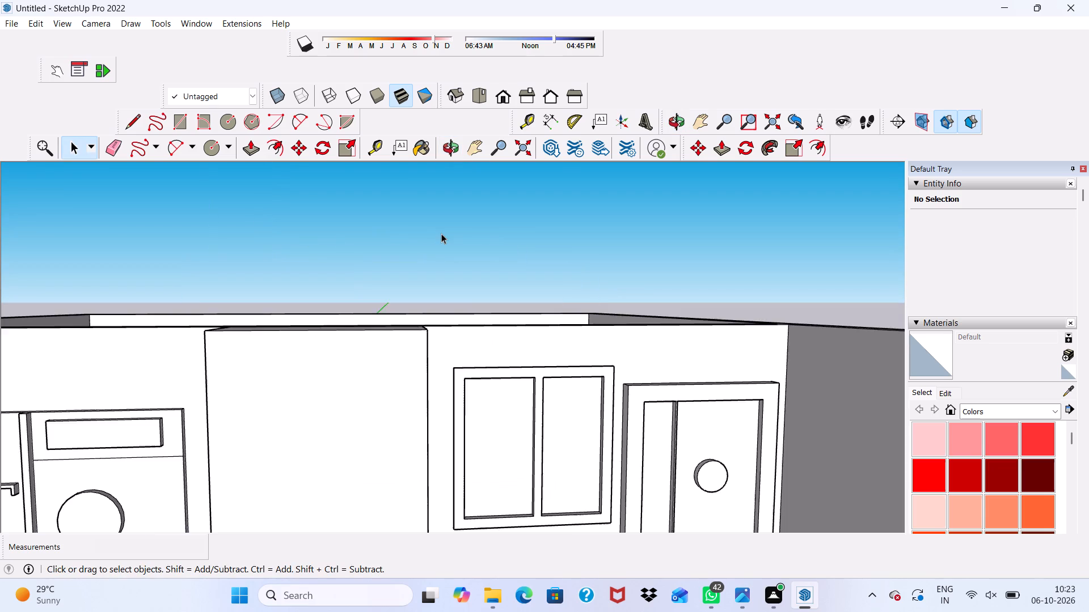
scroll(444, 243, down, 9)
middle_drag(462, 257, 383, 347)
scroll(393, 312, up, 5)
scroll(451, 193, up, 4)
scroll(451, 193, down, 1)
scroll(451, 193, up, 2)
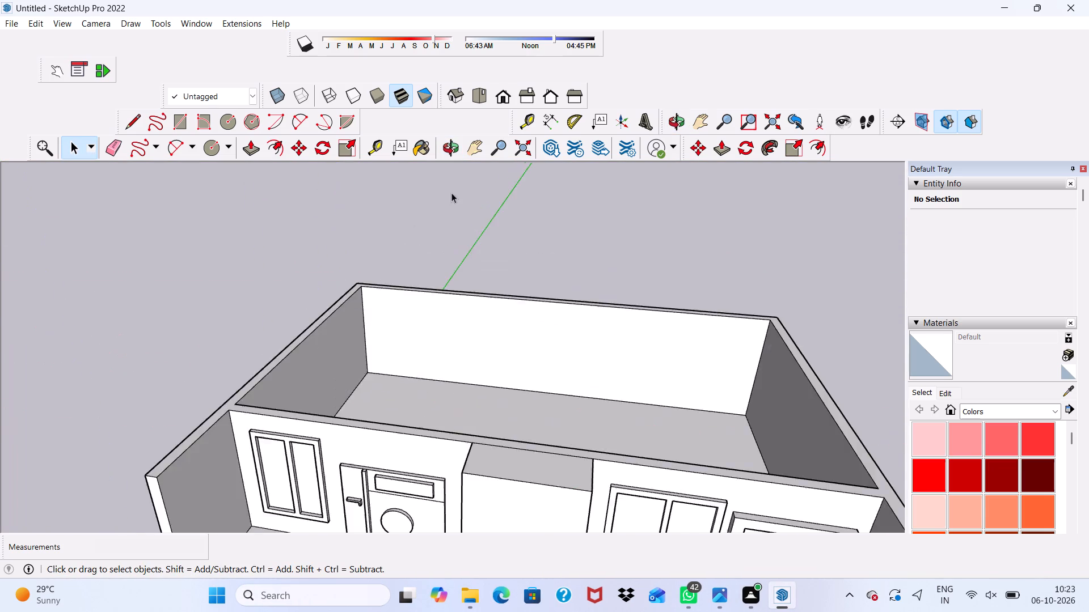
scroll(451, 193, down, 8)
scroll(506, 201, down, 11)
scroll(458, 254, up, 4)
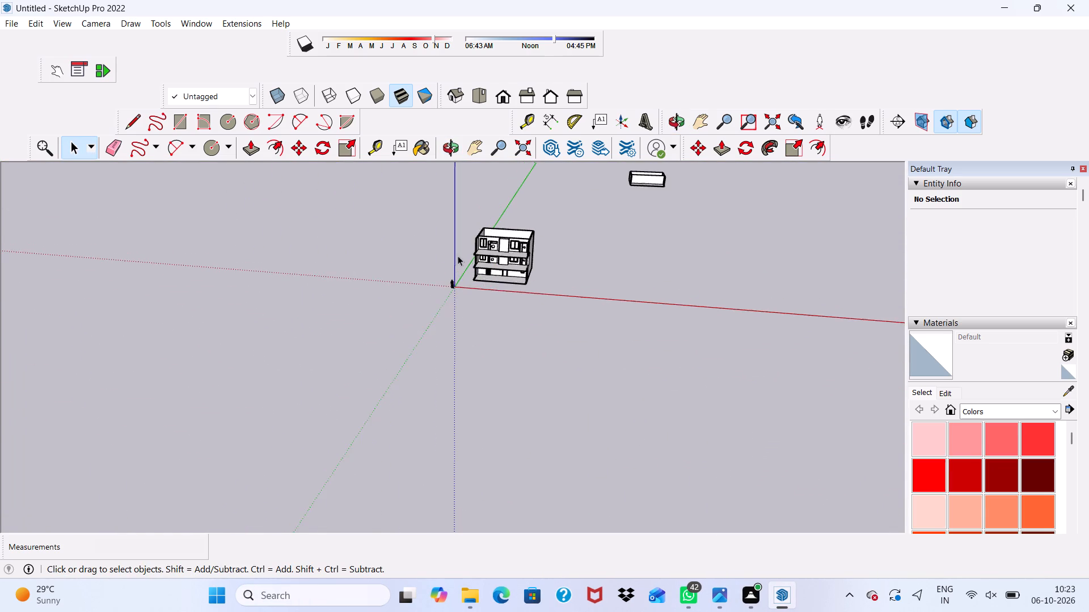
scroll(458, 256, up, 2)
middle_drag(519, 247, 572, 152)
scroll(468, 264, up, 16)
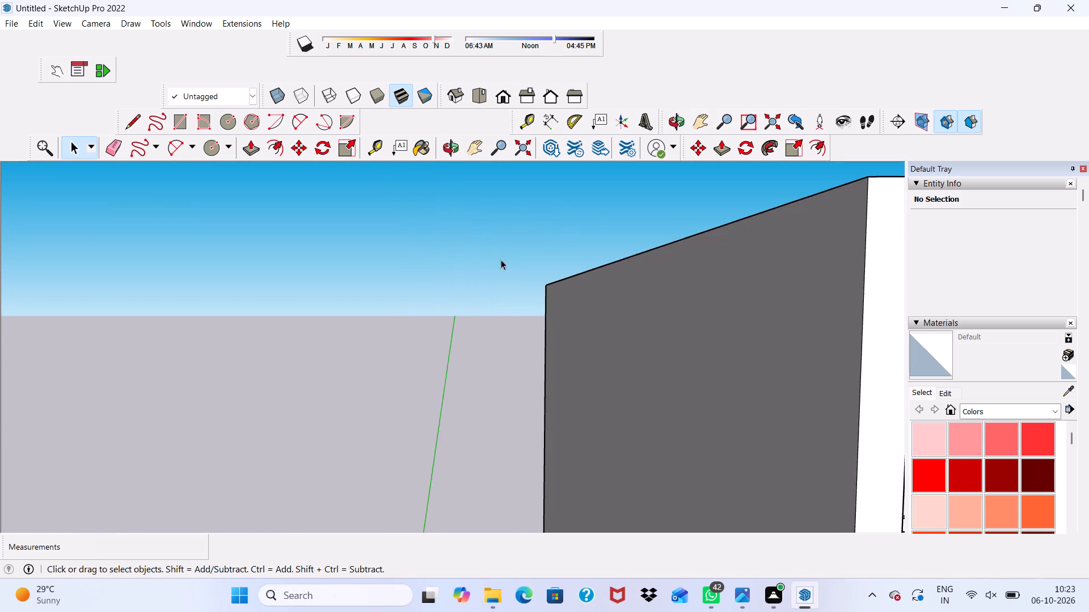
scroll(509, 265, up, 2)
scroll(419, 256, down, 1)
scroll(406, 265, up, 1)
scroll(397, 273, down, 20)
scroll(397, 273, down, 3)
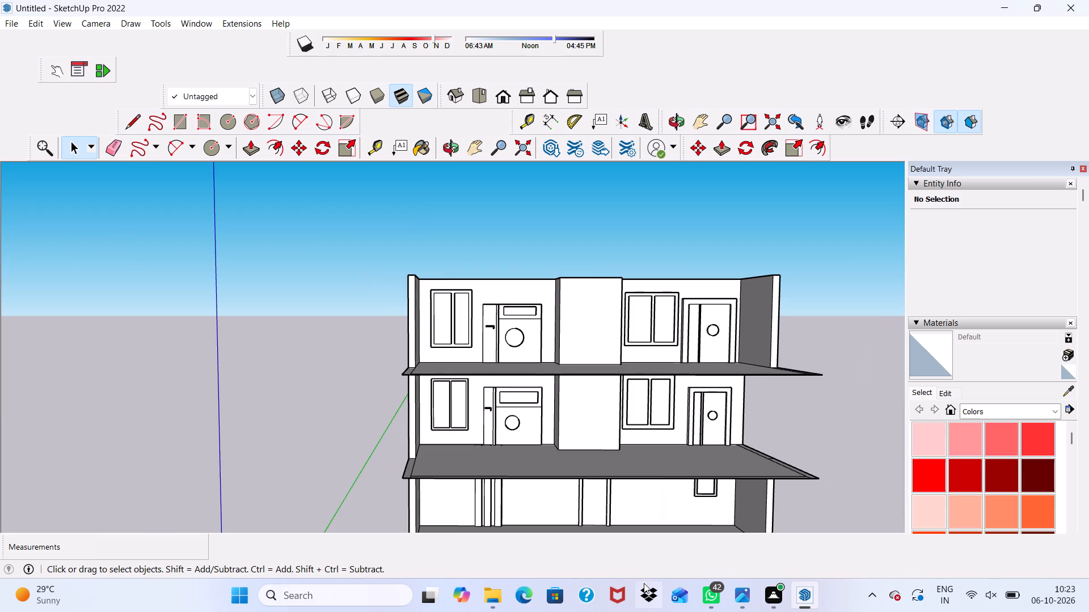
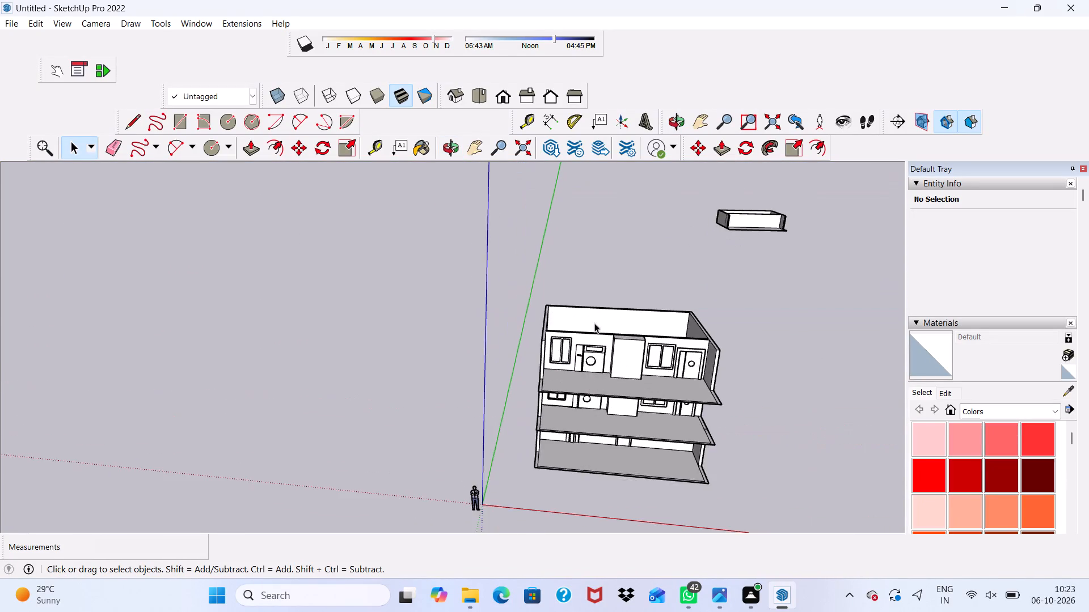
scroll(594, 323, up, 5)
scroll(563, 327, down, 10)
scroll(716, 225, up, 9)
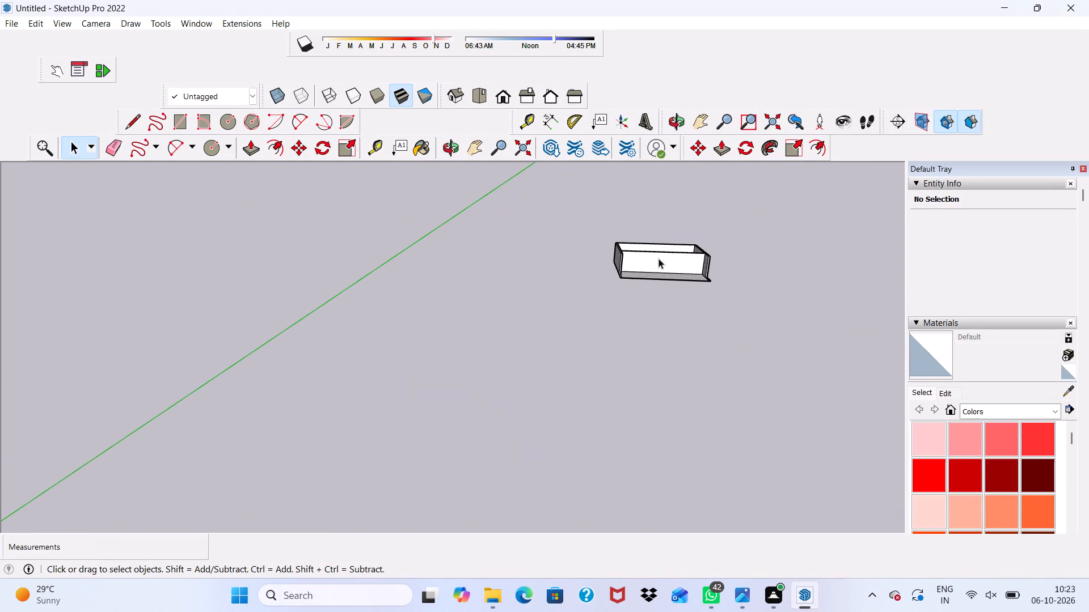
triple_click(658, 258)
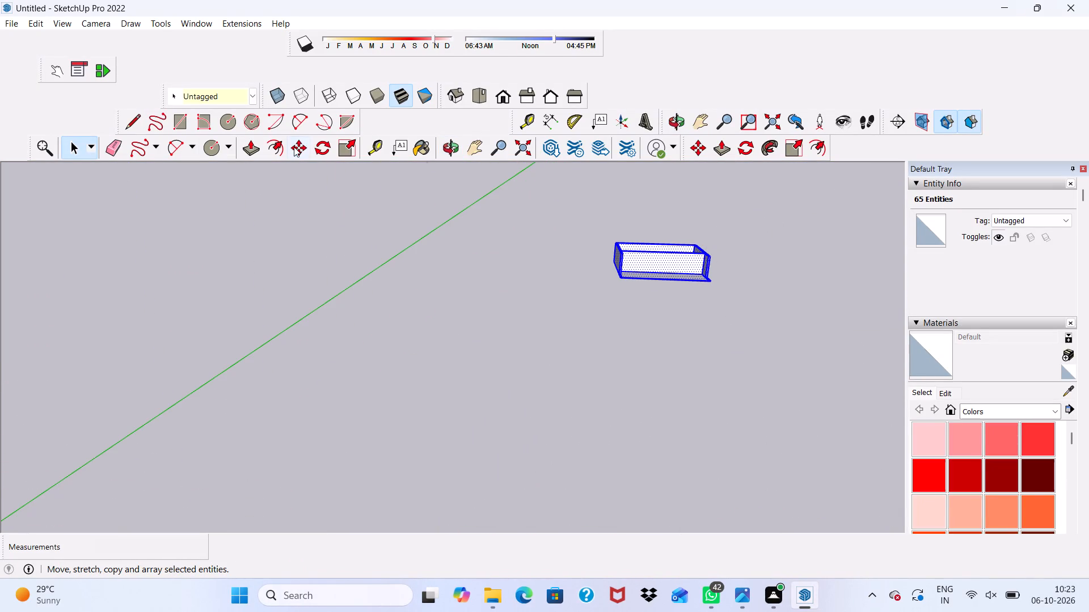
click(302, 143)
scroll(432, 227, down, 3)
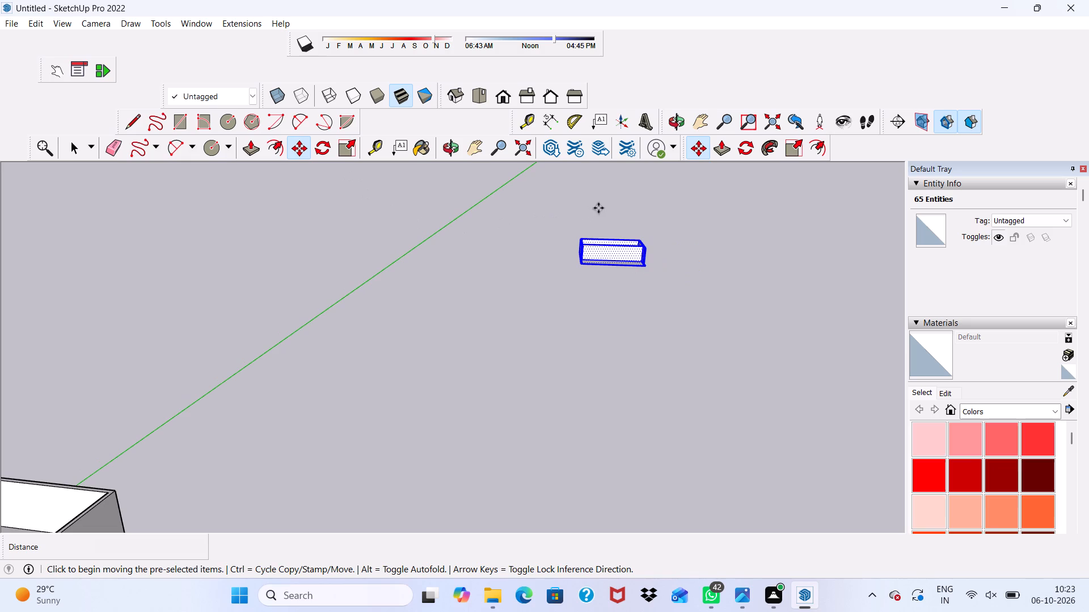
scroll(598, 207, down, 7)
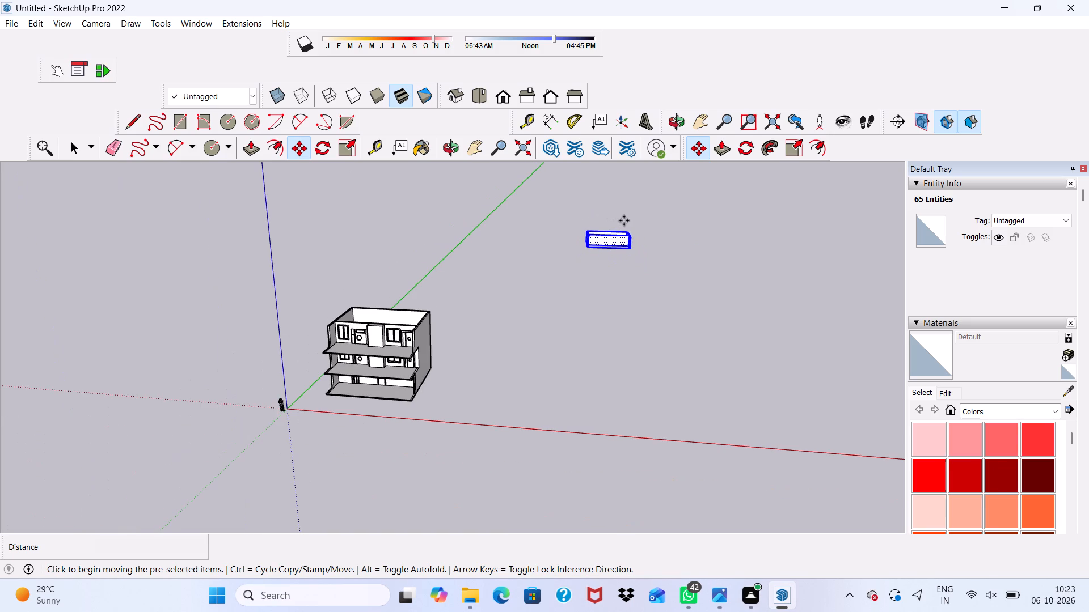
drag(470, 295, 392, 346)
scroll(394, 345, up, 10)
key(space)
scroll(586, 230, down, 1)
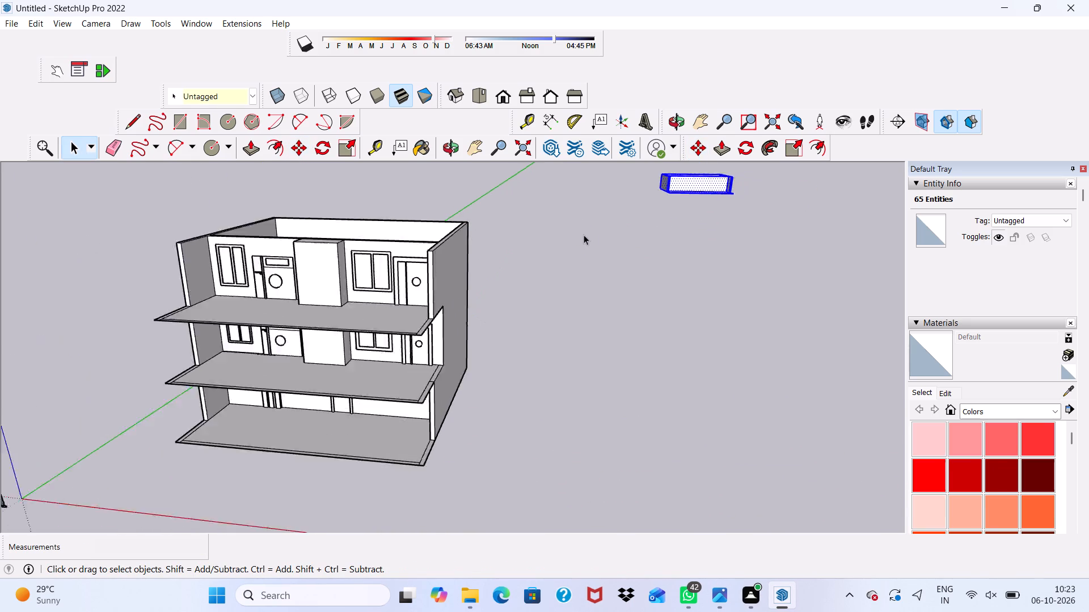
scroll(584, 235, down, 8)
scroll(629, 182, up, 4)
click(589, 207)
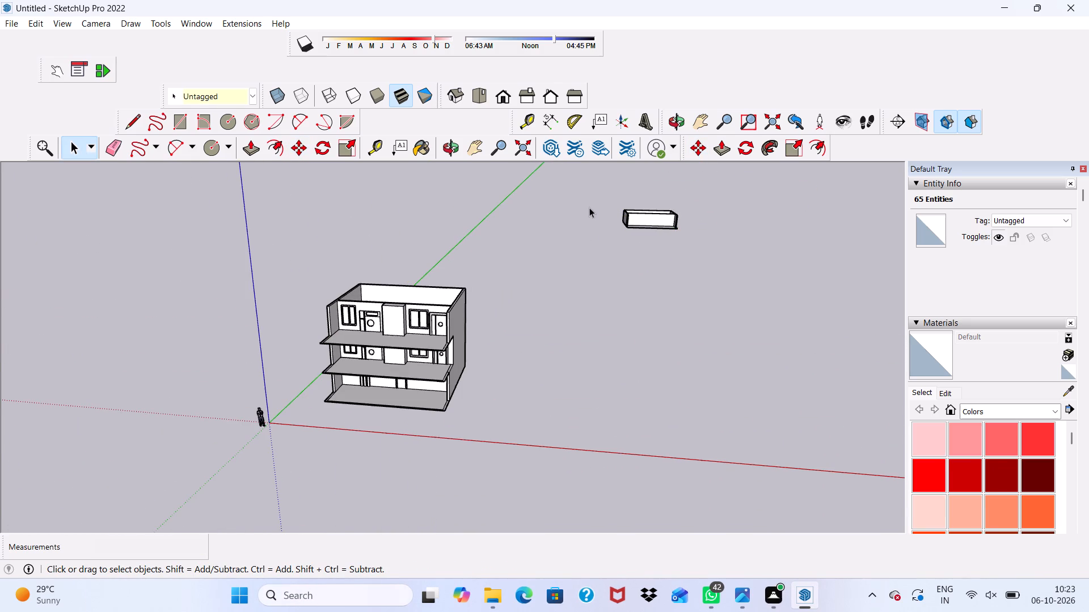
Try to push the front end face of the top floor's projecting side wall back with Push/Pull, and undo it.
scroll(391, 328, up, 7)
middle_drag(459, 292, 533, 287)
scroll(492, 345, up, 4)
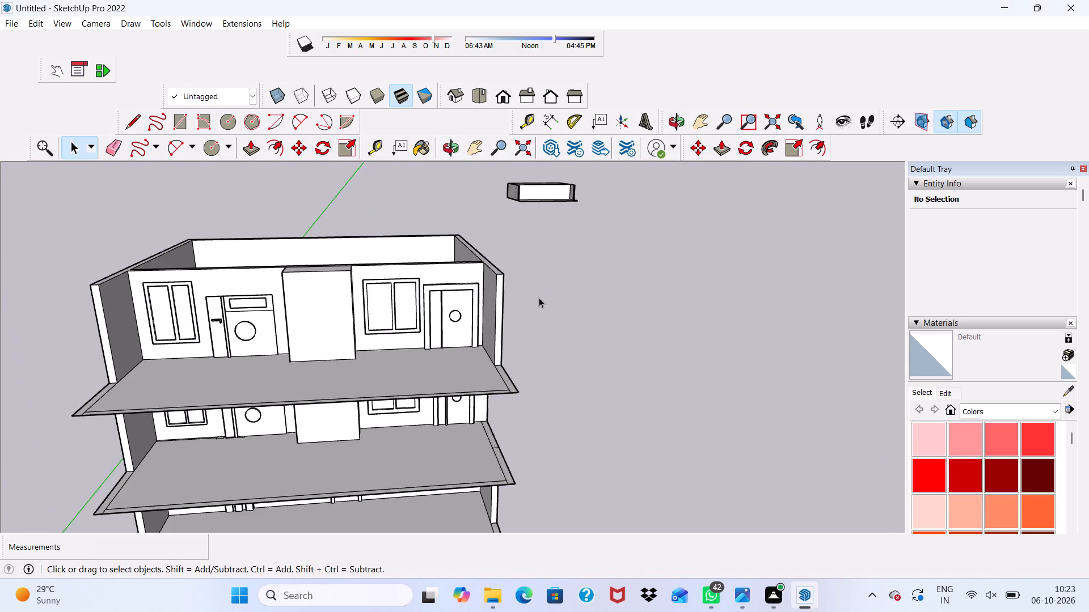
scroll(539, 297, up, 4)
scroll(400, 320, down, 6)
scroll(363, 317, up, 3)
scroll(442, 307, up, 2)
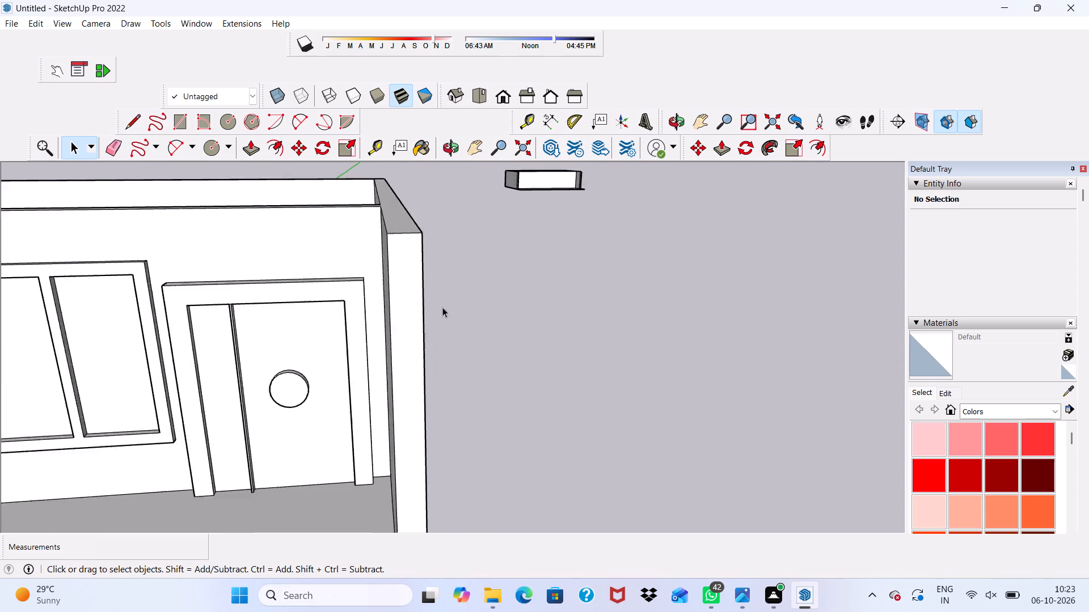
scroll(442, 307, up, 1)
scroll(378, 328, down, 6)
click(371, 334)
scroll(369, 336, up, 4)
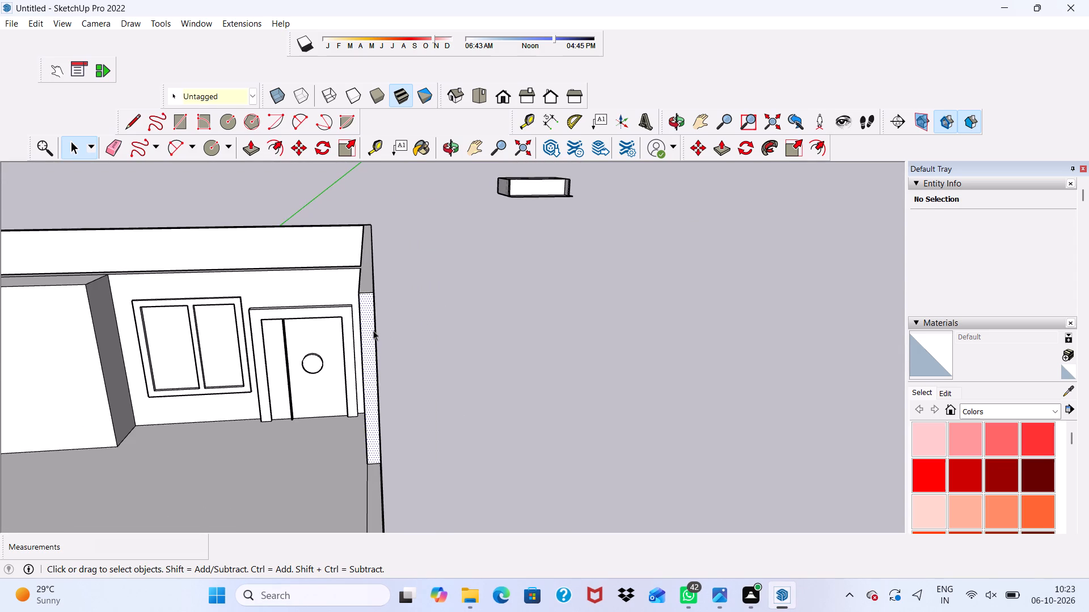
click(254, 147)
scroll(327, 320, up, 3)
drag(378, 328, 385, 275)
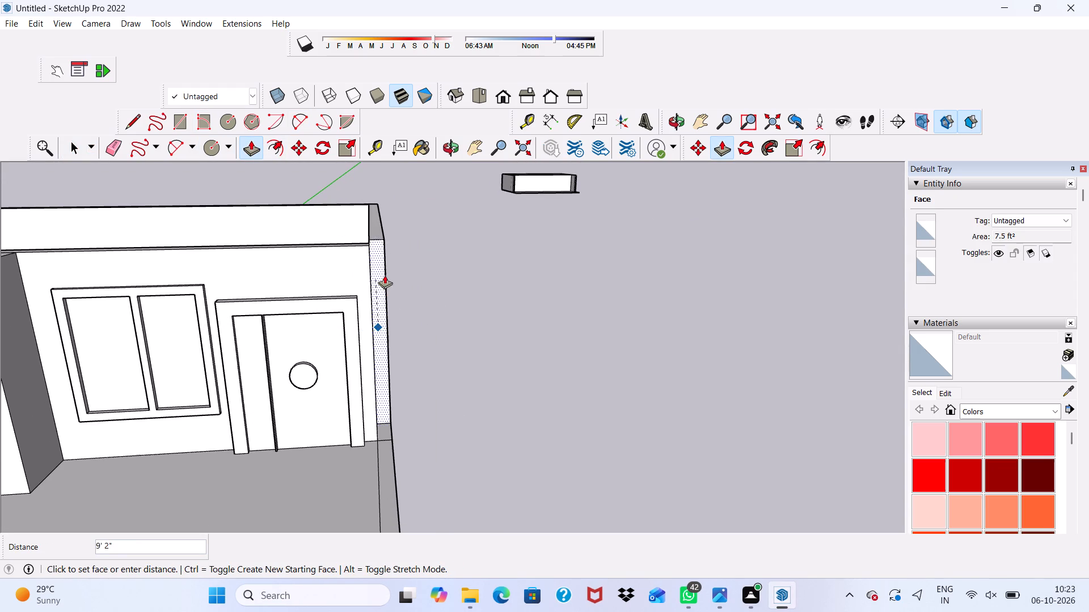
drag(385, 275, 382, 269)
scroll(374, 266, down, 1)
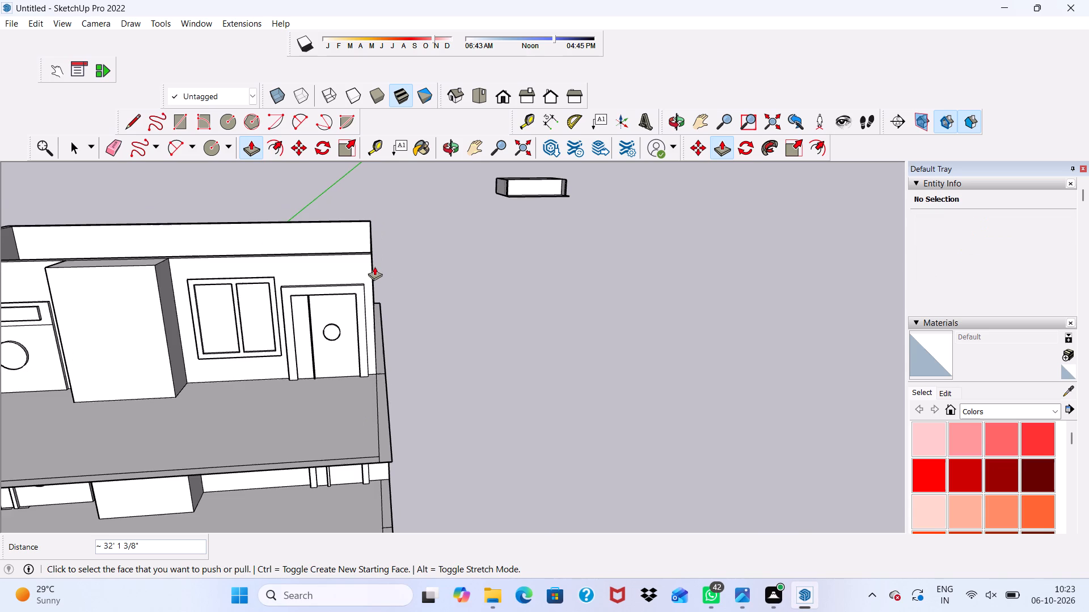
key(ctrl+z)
Push/Pull the front end face of the top floor's side wall flush with the front wall, finishing with a pull of about 10' 4".
scroll(375, 287, up, 3)
drag(376, 287, 377, 239)
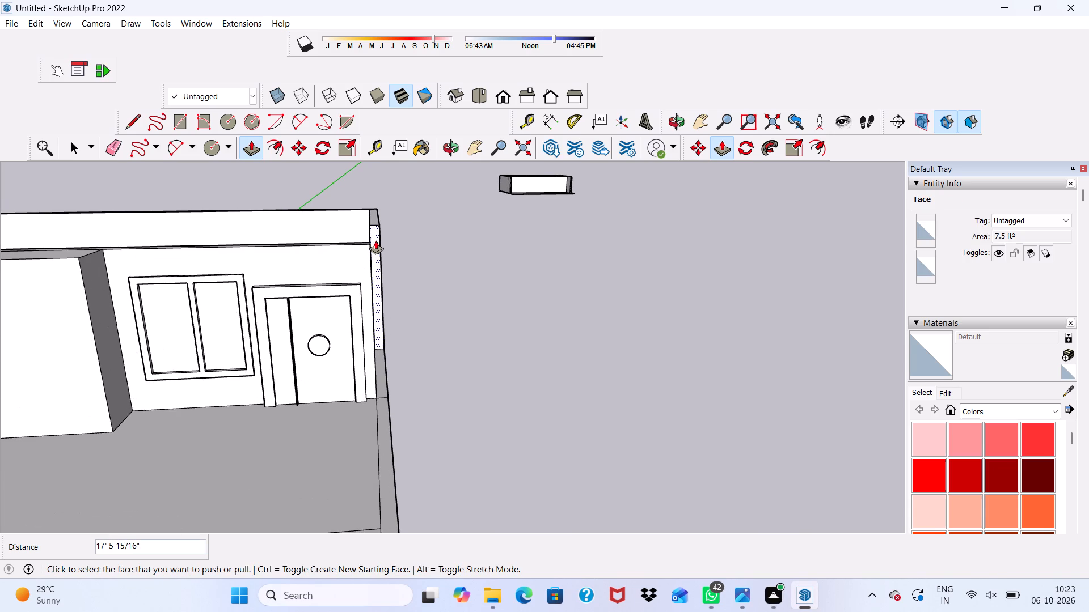
click(375, 240)
scroll(362, 269, up, 5)
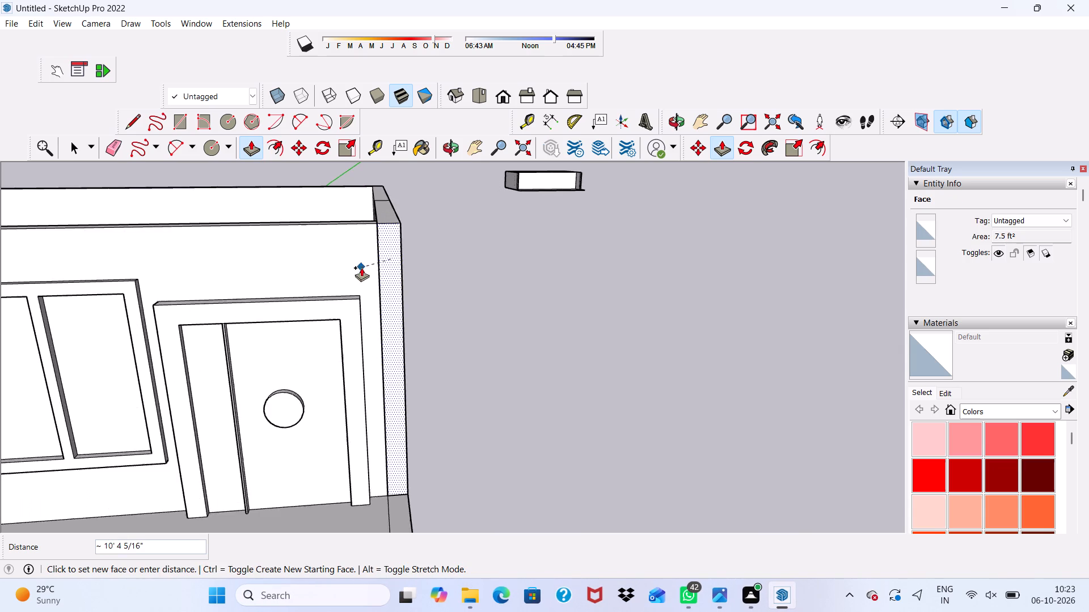
scroll(361, 267, up, 5)
click(353, 248)
scroll(363, 233, down, 6)
middle_drag(391, 221, 425, 321)
scroll(391, 221, down, 1)
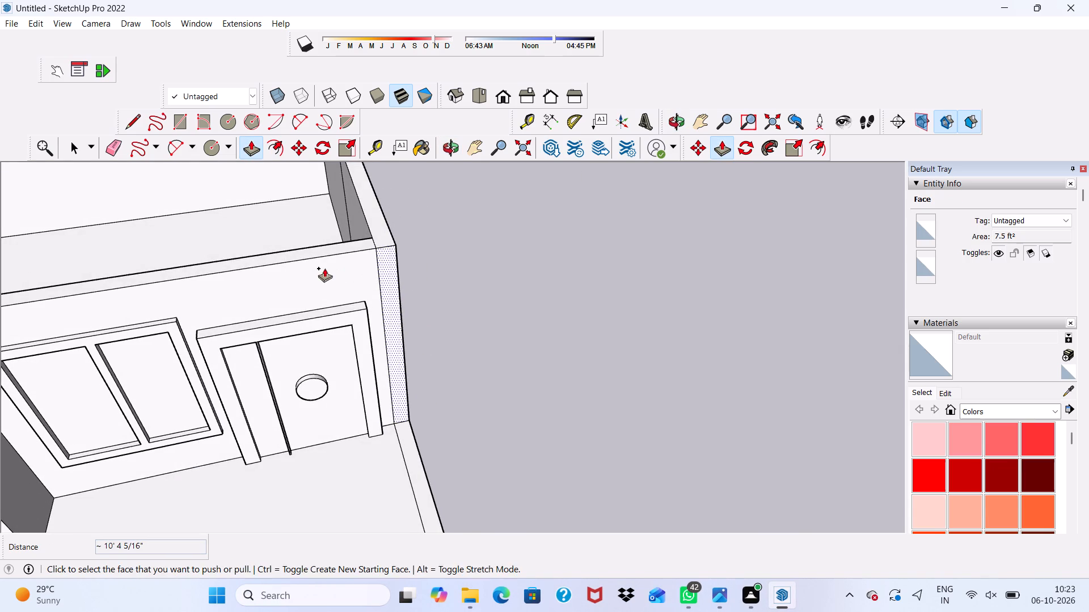
Erase the leftover seam lines across the top, inner and outer faces of the top floor's side wall.
click(115, 147)
scroll(276, 243, down, 5)
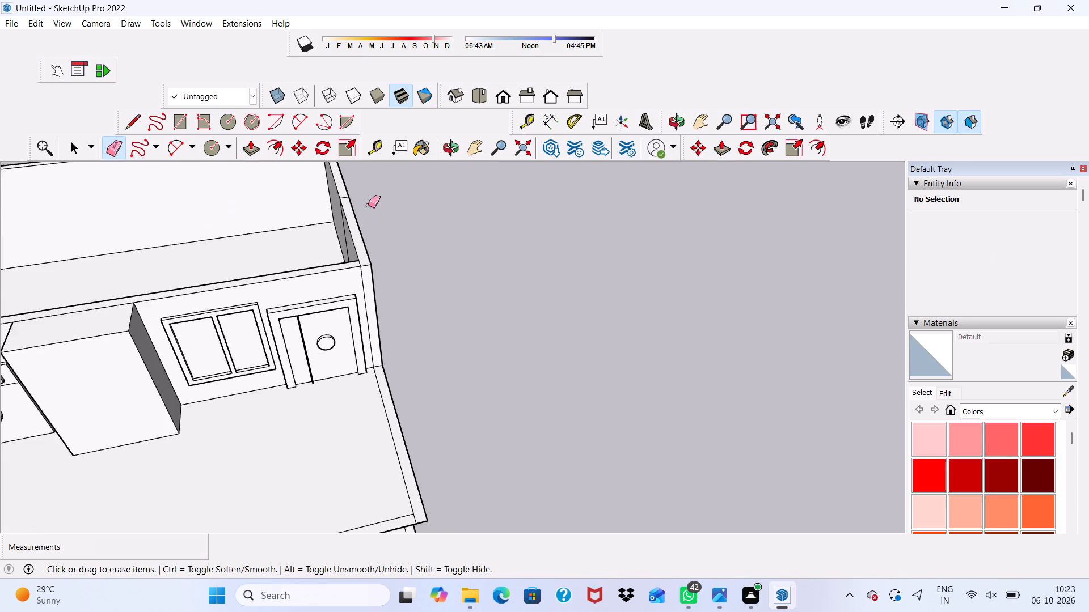
scroll(357, 193, up, 8)
scroll(271, 258, down, 10)
scroll(283, 306, up, 5)
middle_drag(290, 302, 361, 307)
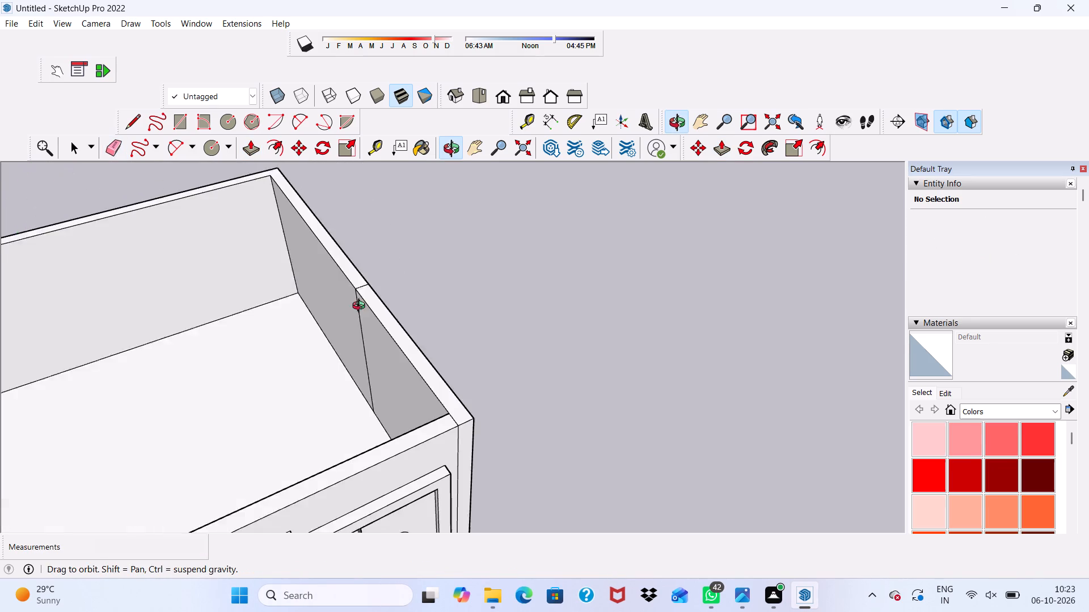
middle_drag(361, 307, 368, 305)
drag(345, 321, 364, 327)
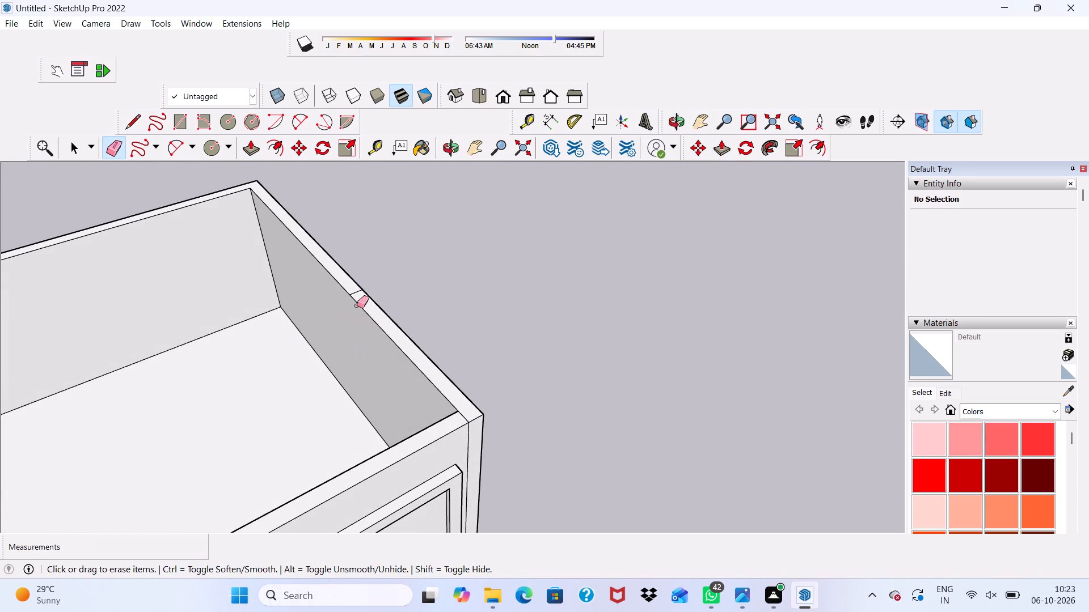
scroll(353, 293, up, 5)
drag(361, 285, 370, 300)
scroll(374, 295, down, 3)
scroll(387, 299, up, 1)
scroll(387, 300, down, 1)
middle_drag(390, 301, 174, 241)
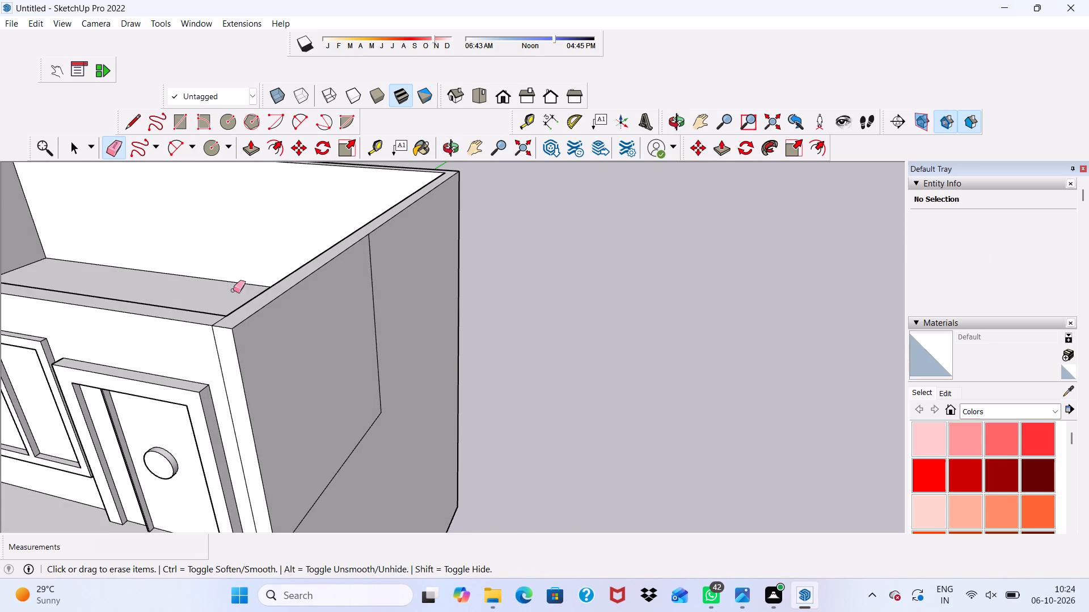
drag(365, 299, 433, 257)
scroll(413, 318, down, 4)
drag(366, 419, 383, 441)
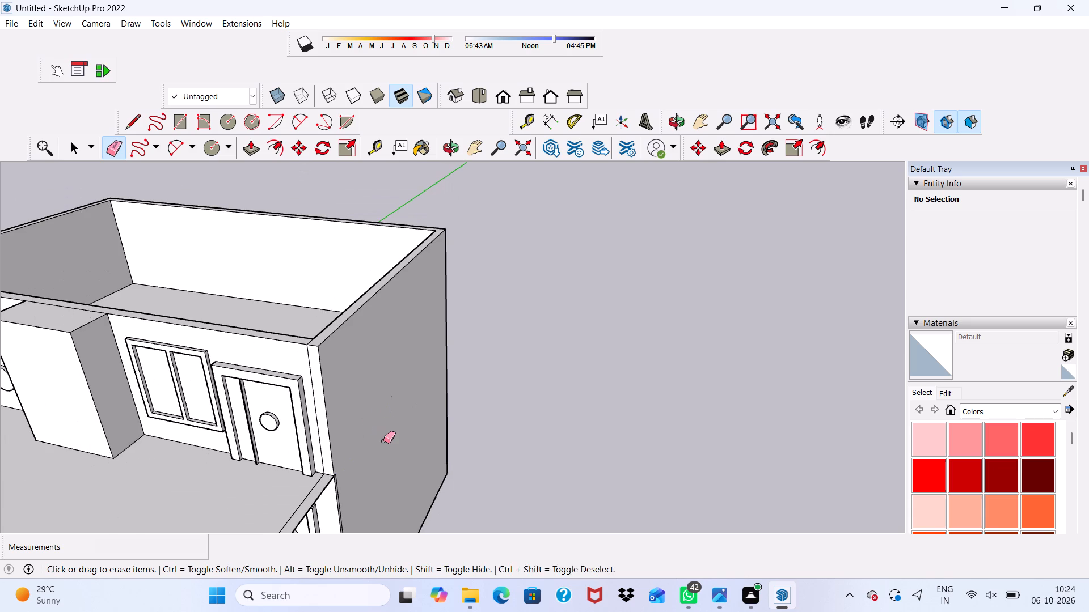
Erase the vertical line dividing the top floor's front wall from the end of the side wall.
scroll(383, 441, down, 4)
middle_drag(359, 444, 478, 343)
scroll(456, 358, up, 3)
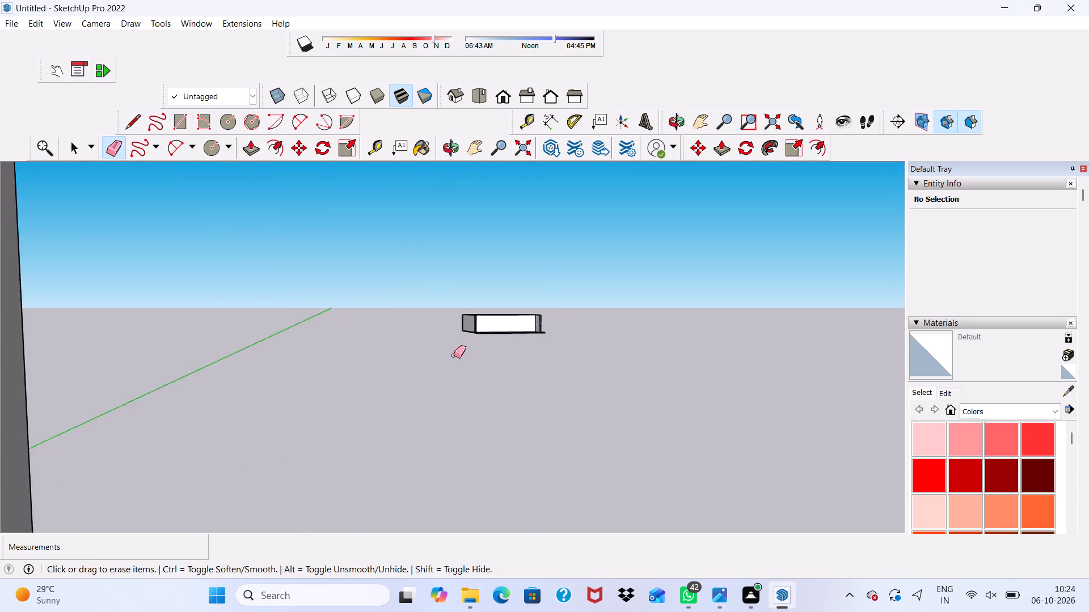
scroll(454, 355, up, 2)
scroll(397, 367, down, 9)
scroll(405, 422, up, 5)
scroll(452, 419, up, 6)
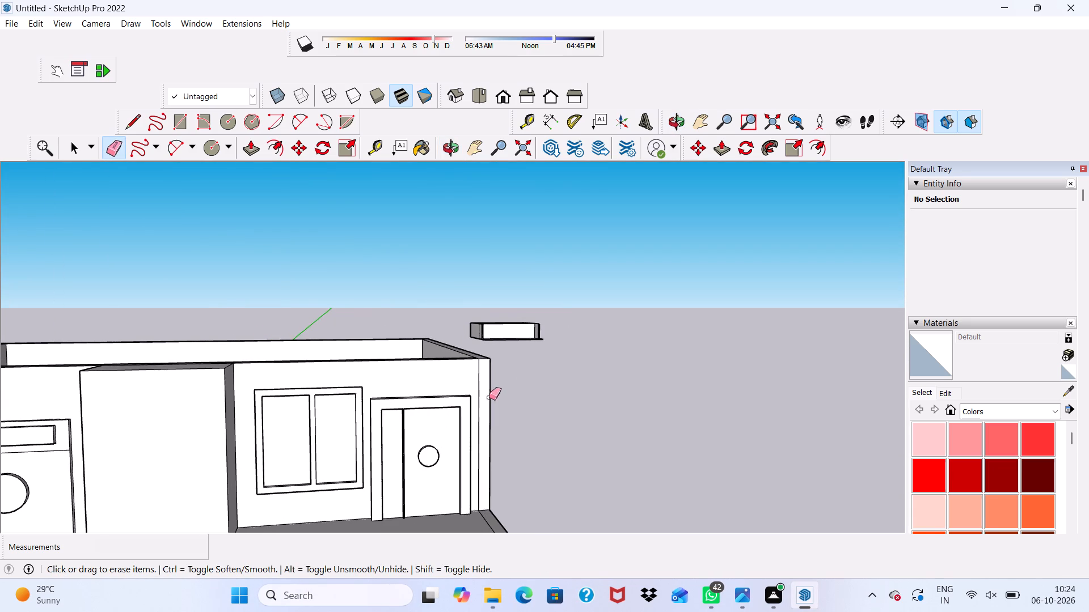
click(479, 404)
Examine the three-storey building from the front and from above, checking the top floor's walls and the projecting slabs.
scroll(474, 405, down, 14)
scroll(508, 371, up, 1)
scroll(516, 381, down, 2)
middle_drag(533, 393, 471, 337)
scroll(471, 337, up, 14)
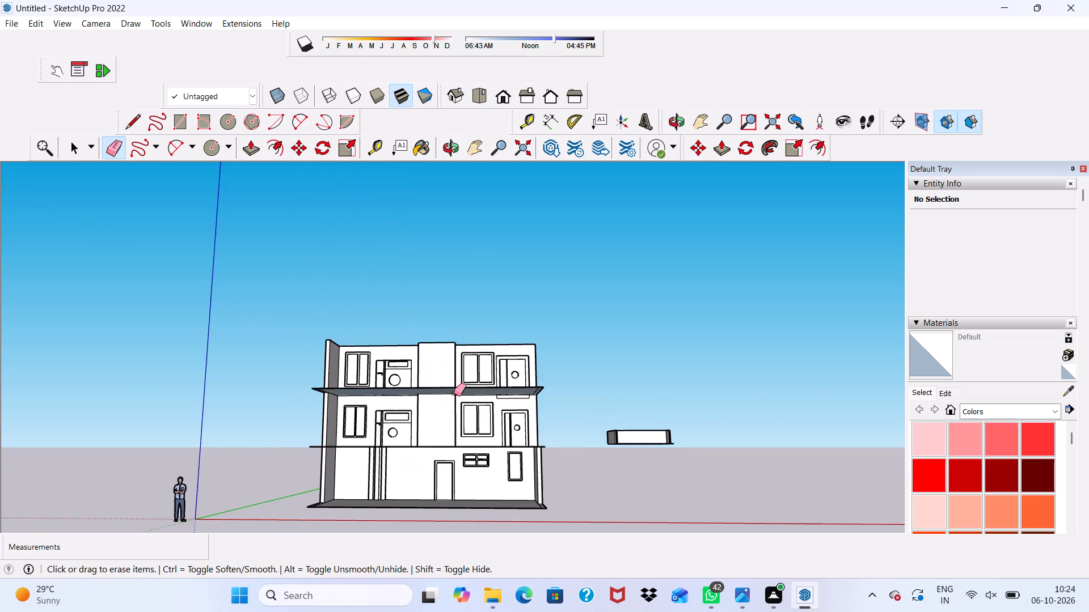
scroll(449, 381, down, 6)
key(space)
scroll(470, 376, down, 4)
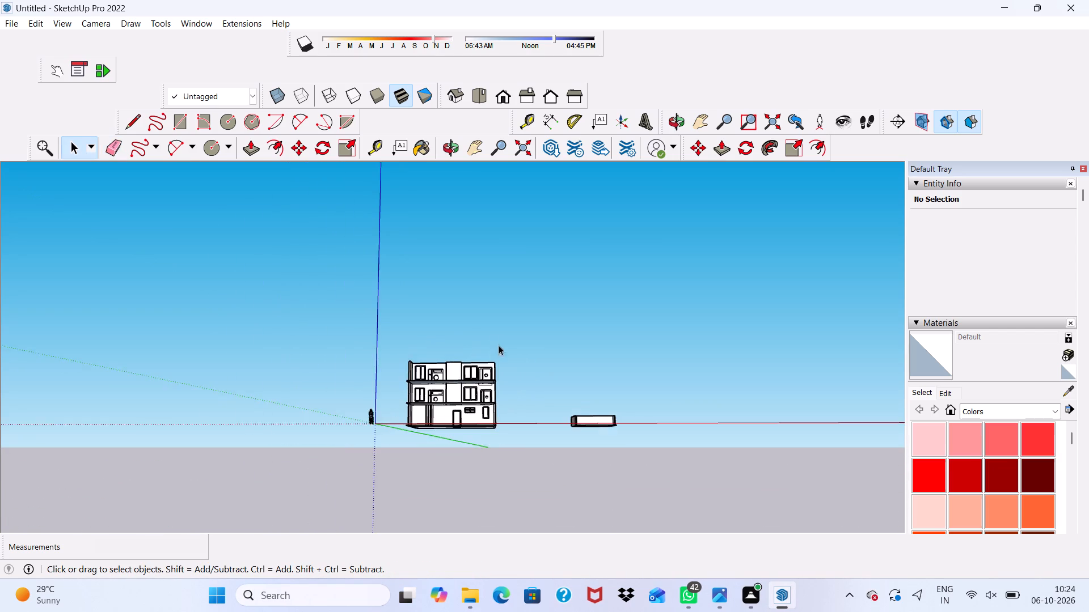
scroll(499, 345, down, 4)
middle_drag(459, 377, 476, 430)
scroll(461, 354, up, 5)
scroll(419, 331, up, 2)
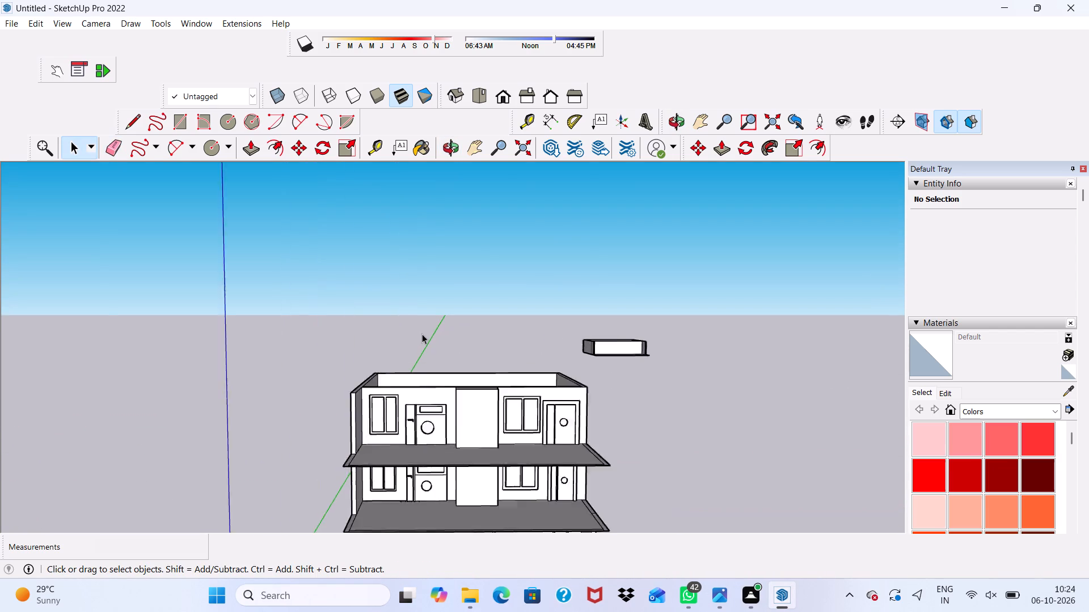
scroll(422, 334, up, 2)
scroll(439, 350, down, 6)
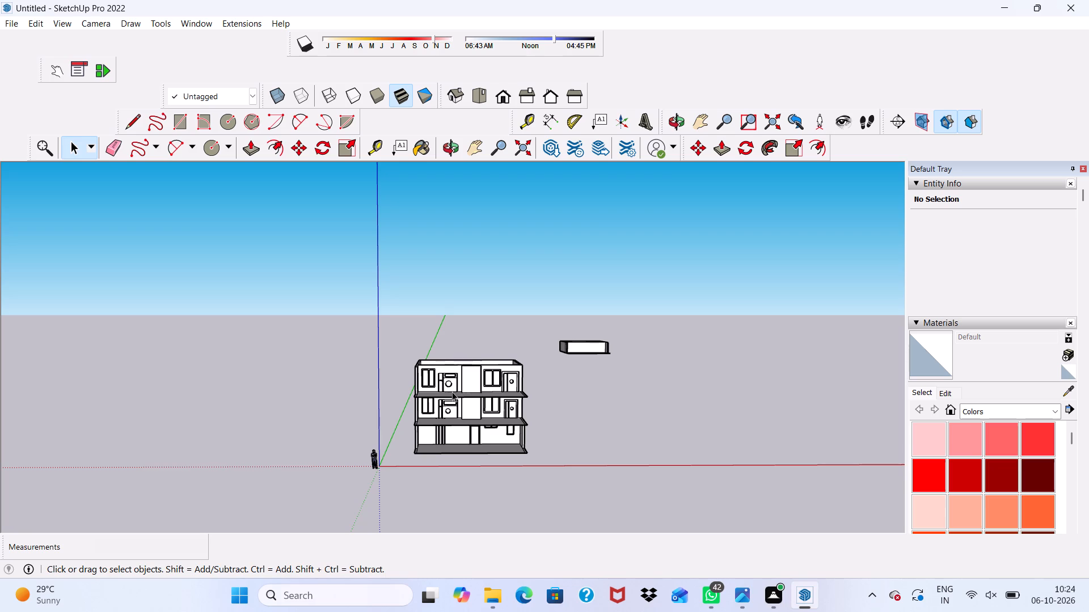
scroll(523, 418, up, 6)
scroll(486, 399, down, 2)
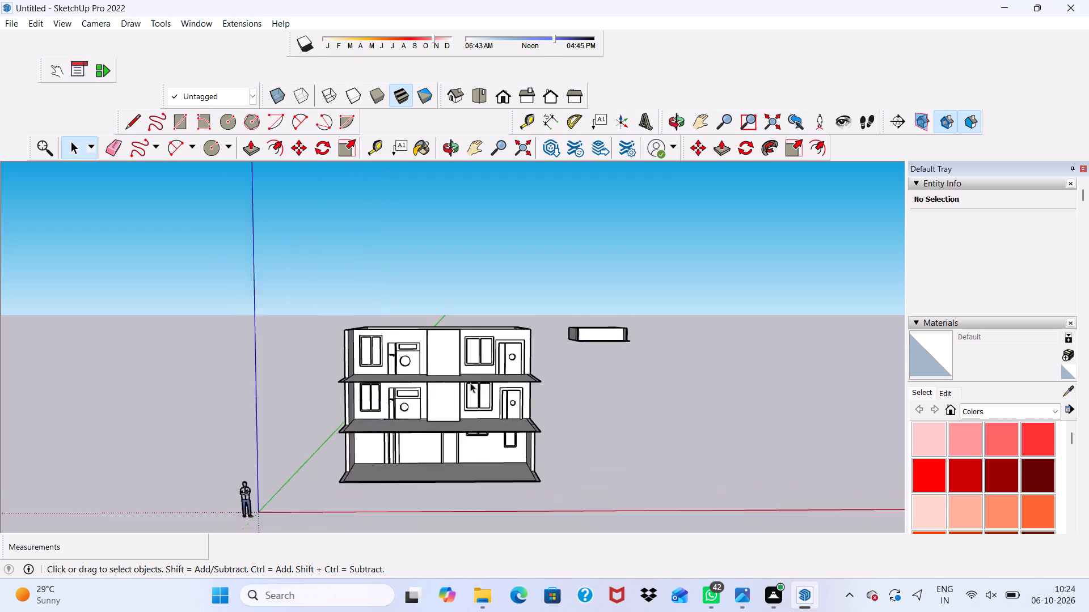
scroll(470, 382, down, 2)
scroll(404, 329, up, 6)
scroll(440, 363, down, 2)
scroll(440, 363, up, 1)
scroll(462, 348, down, 4)
middle_drag(464, 357, 425, 486)
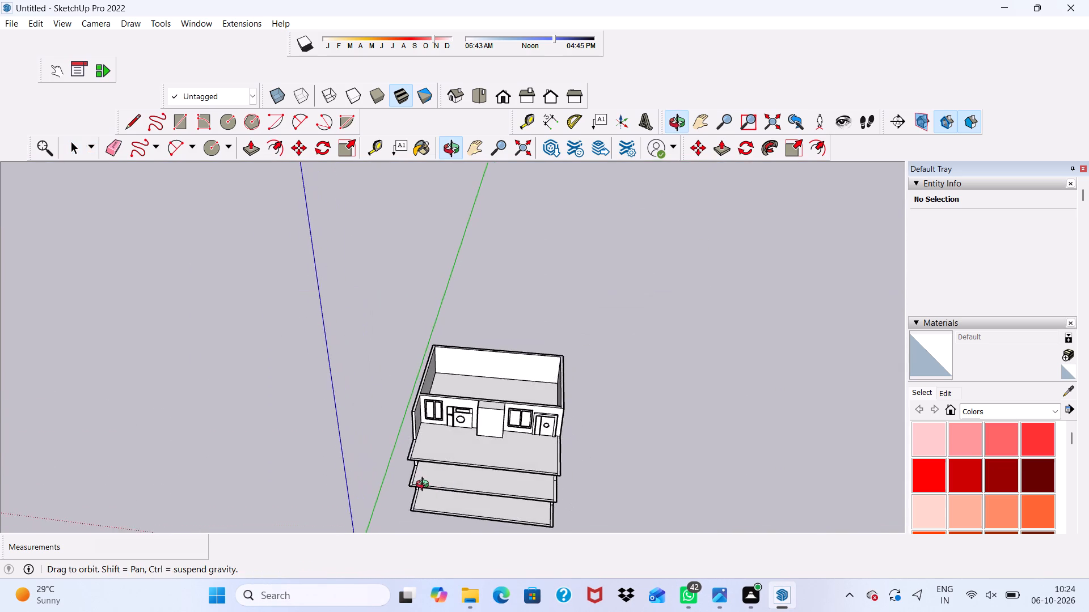
middle_drag(425, 486, 421, 487)
middle_drag(424, 482, 430, 474)
scroll(453, 405, up, 6)
scroll(495, 437, up, 5)
middle_drag(522, 412, 509, 279)
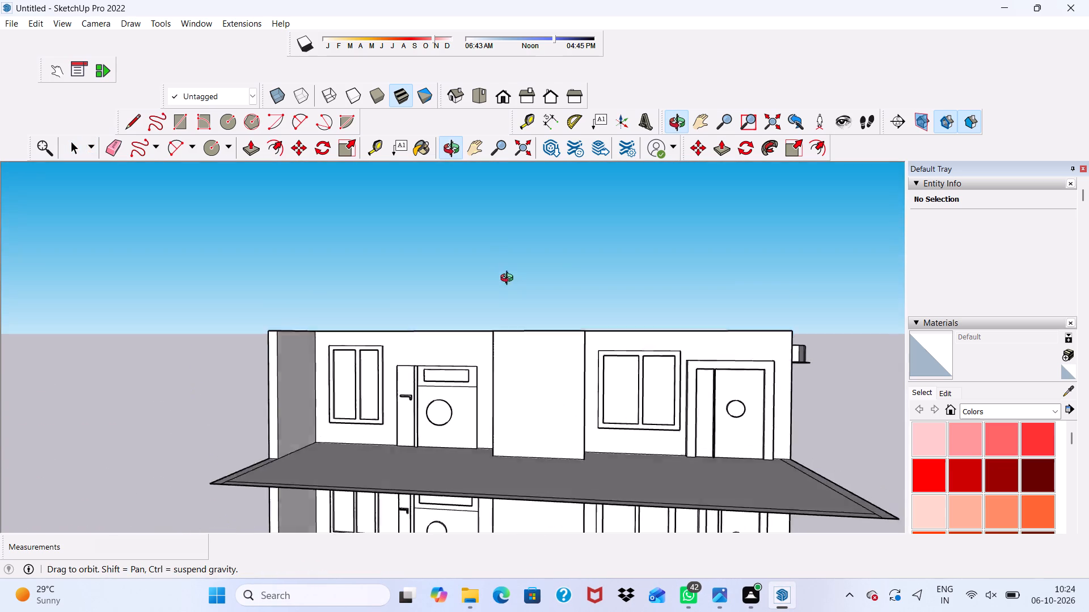
middle_drag(509, 279, 502, 263)
Select the whole detached walled box and move it about 349' 11" along the green axis to bring it alongside the building.
scroll(527, 326, down, 6)
scroll(538, 364, up, 1)
scroll(535, 368, down, 3)
scroll(784, 376, up, 6)
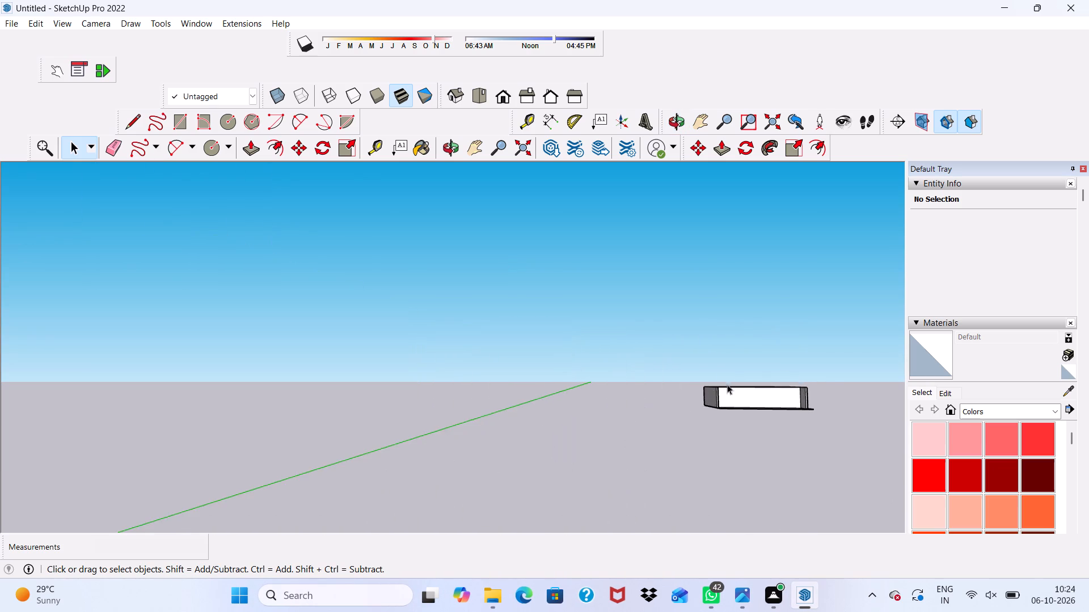
scroll(737, 392, up, 3)
scroll(732, 387, down, 12)
triple_click(716, 396)
click(716, 396)
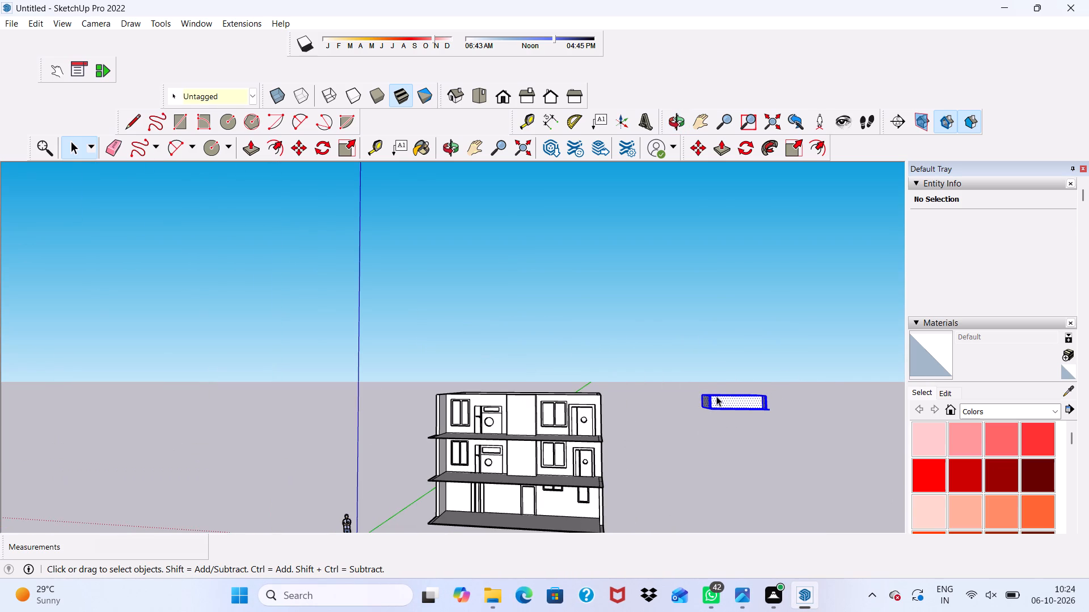
scroll(716, 396, down, 8)
scroll(807, 378, up, 4)
scroll(776, 367, down, 4)
middle_drag(800, 351, 801, 386)
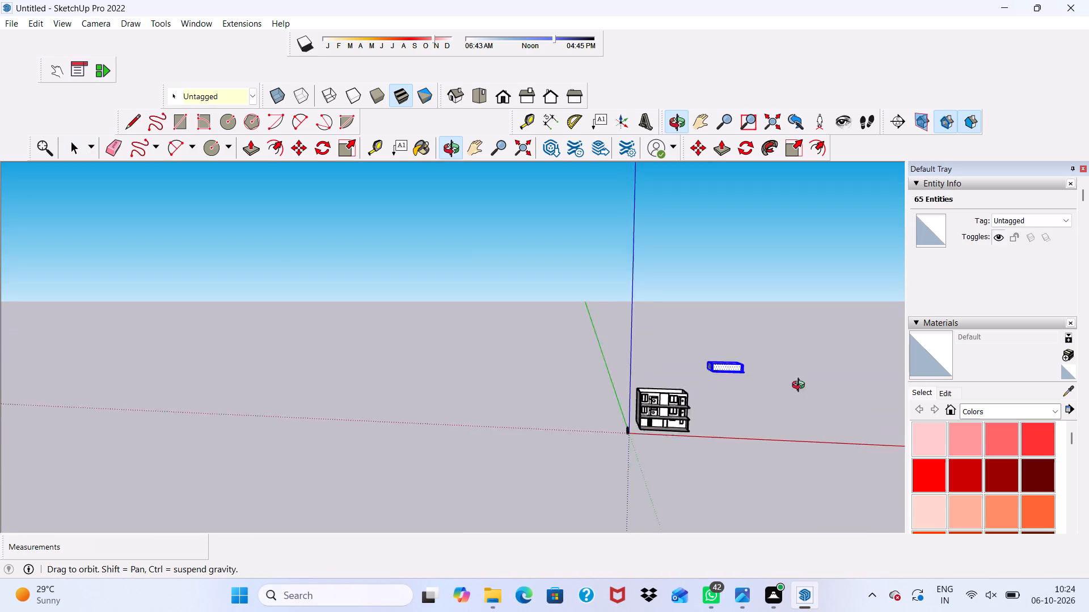
middle_drag(801, 386, 504, 410)
scroll(495, 399, down, 5)
scroll(360, 433, down, 3)
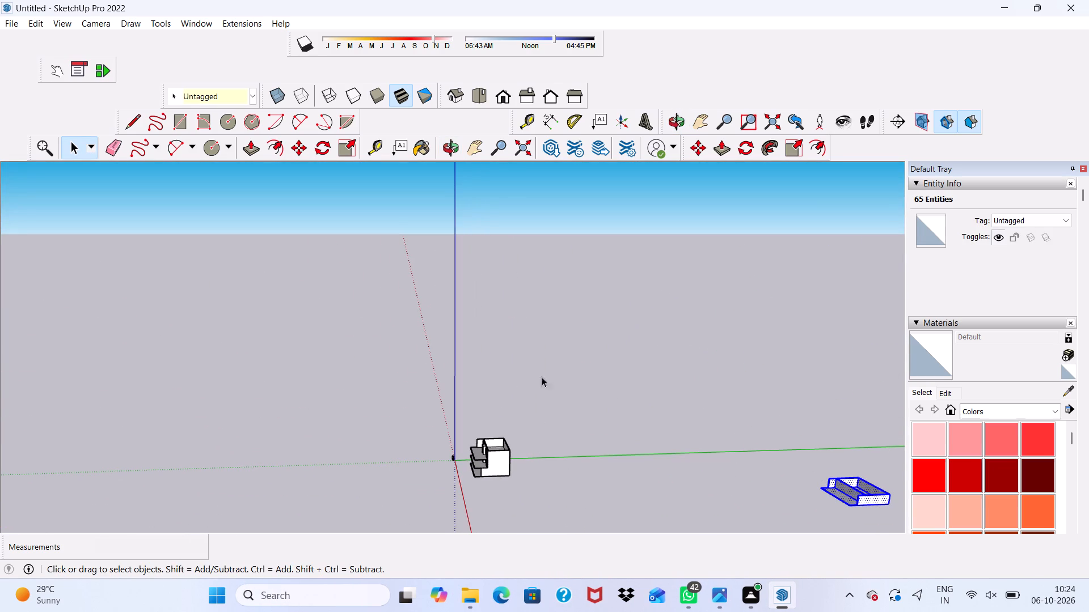
click(297, 149)
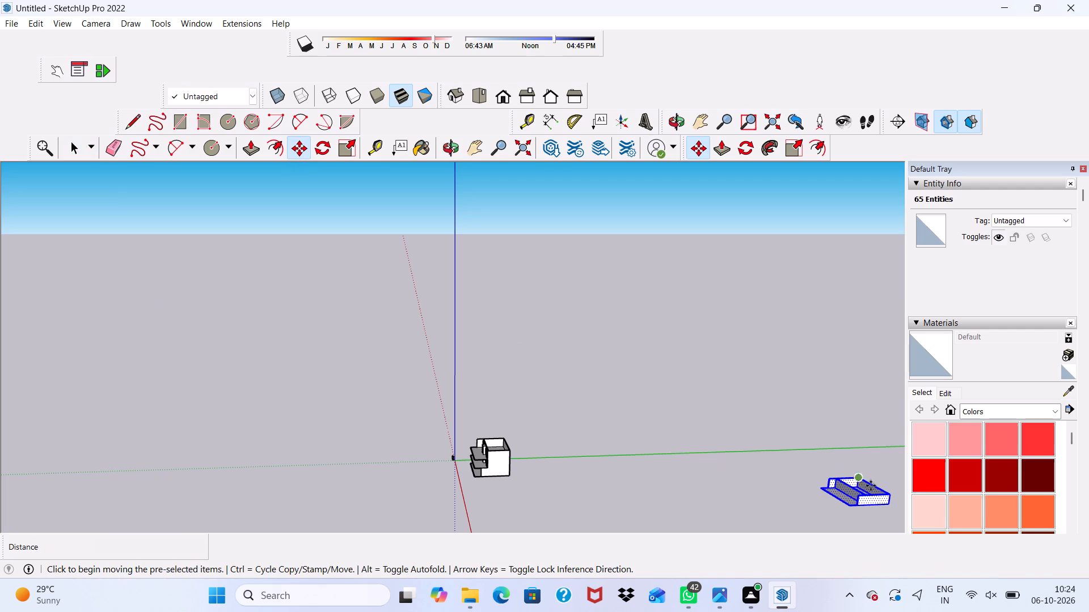
click(891, 505)
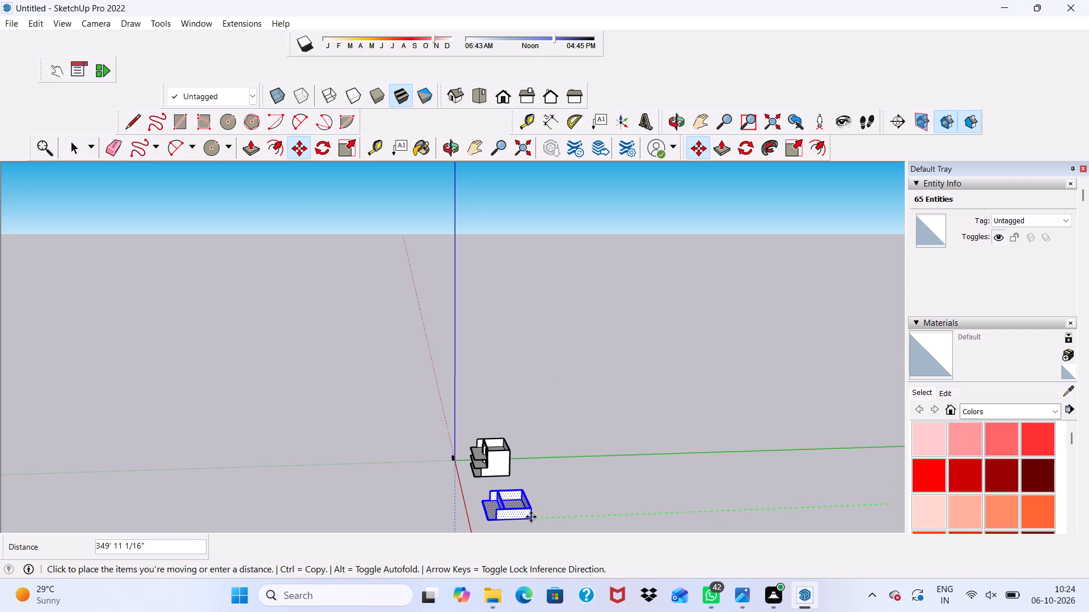
click(531, 517)
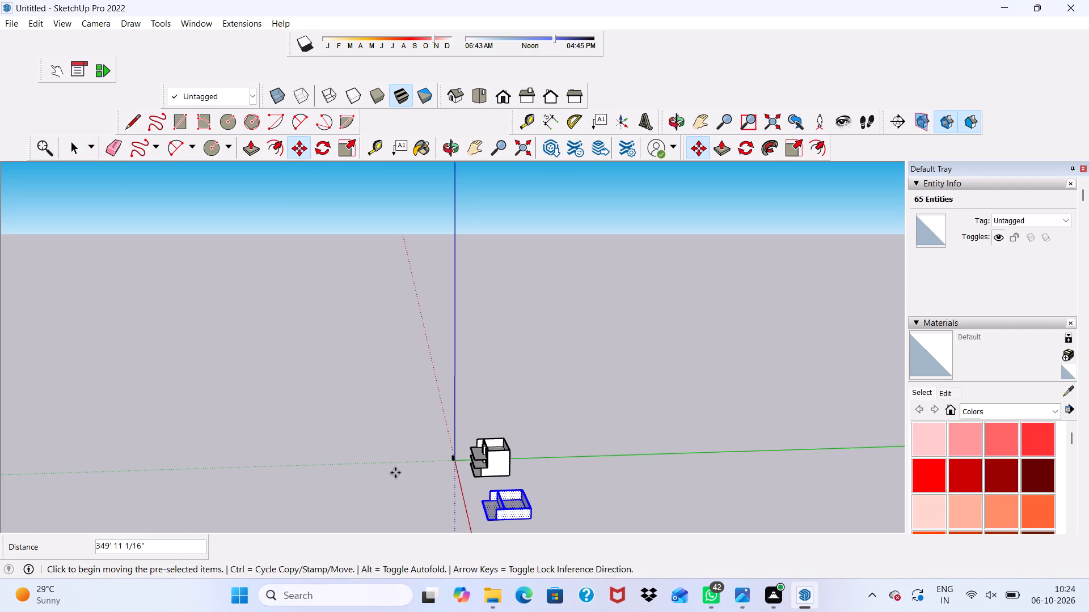
Move the walled box by its bottom rear corner onto the matching top corner of the building, about 128' 2" away, and deselect it.
middle_drag(395, 473, 520, 482)
scroll(555, 483, up, 3)
scroll(471, 435, up, 5)
scroll(491, 437, down, 4)
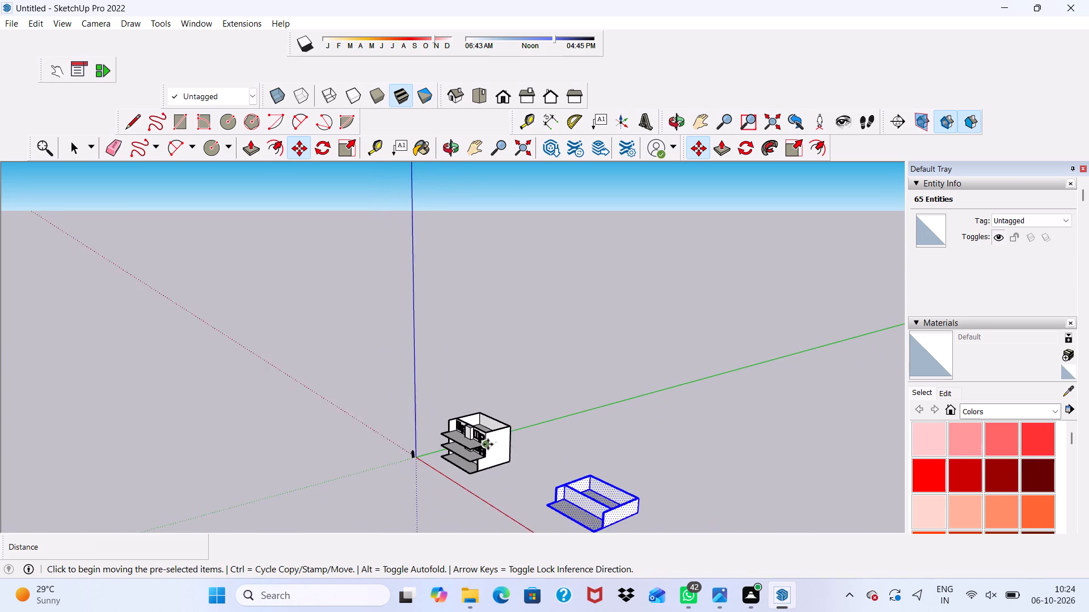
scroll(488, 444, down, 1)
scroll(488, 444, up, 6)
scroll(488, 444, down, 8)
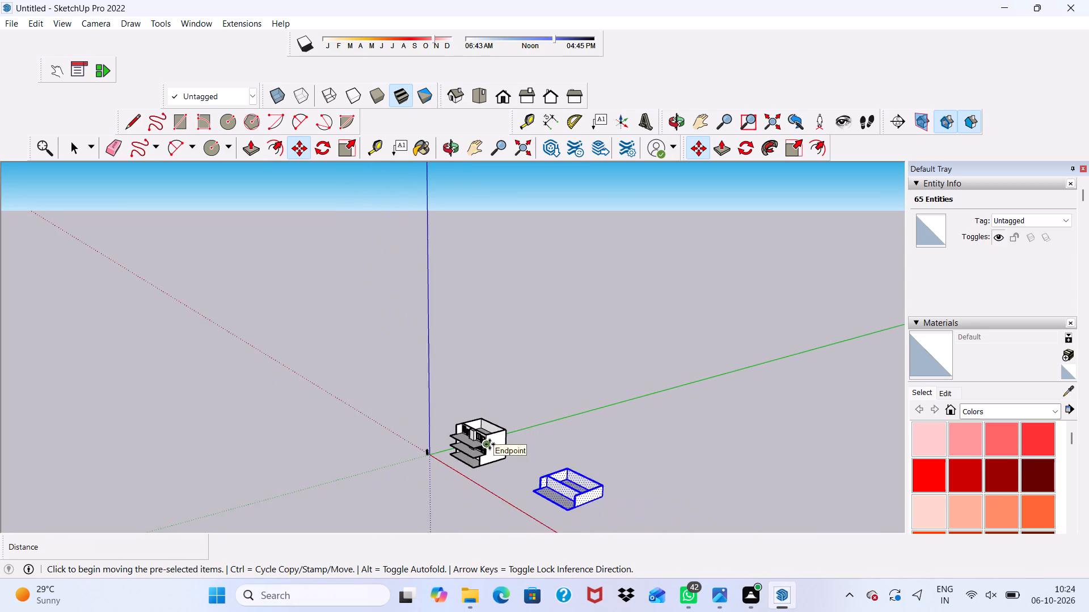
scroll(489, 444, down, 1)
scroll(534, 430, up, 5)
scroll(598, 438, down, 4)
middle_drag(599, 438, 192, 405)
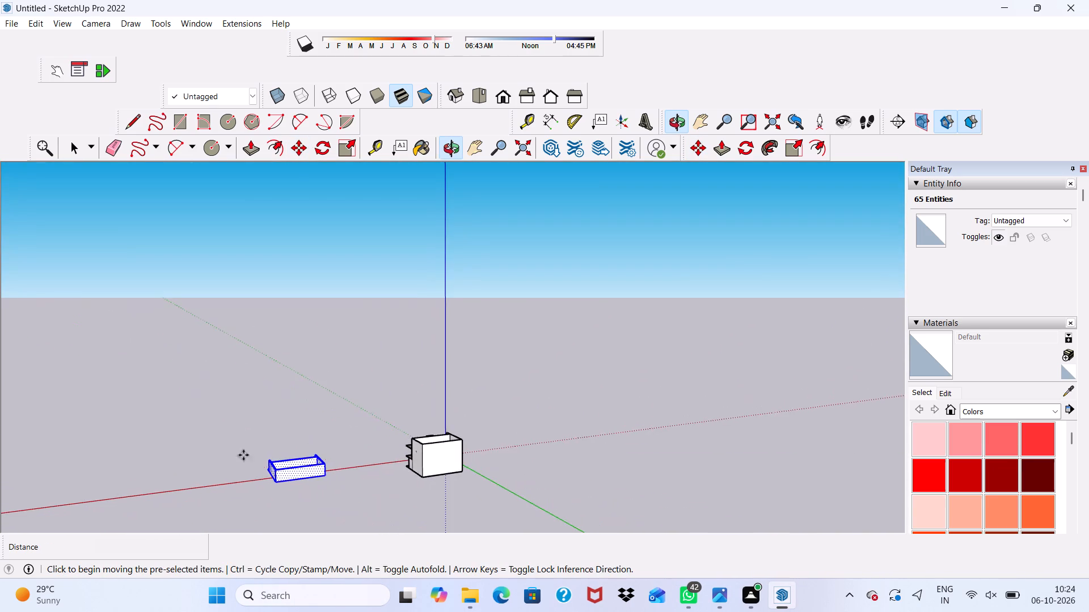
scroll(260, 473, up, 6)
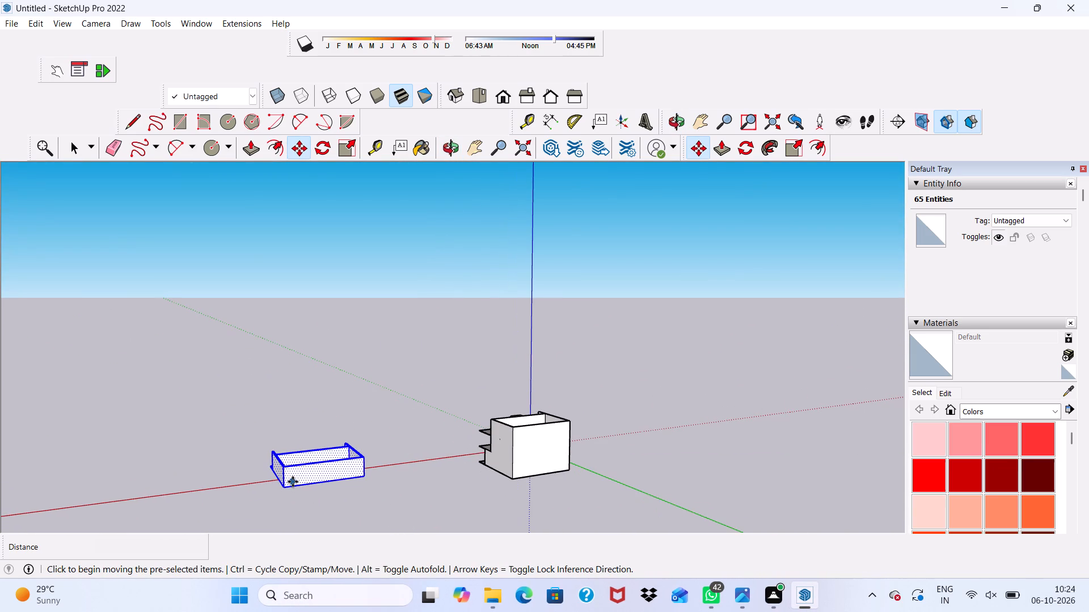
click(286, 488)
scroll(498, 418, up, 7)
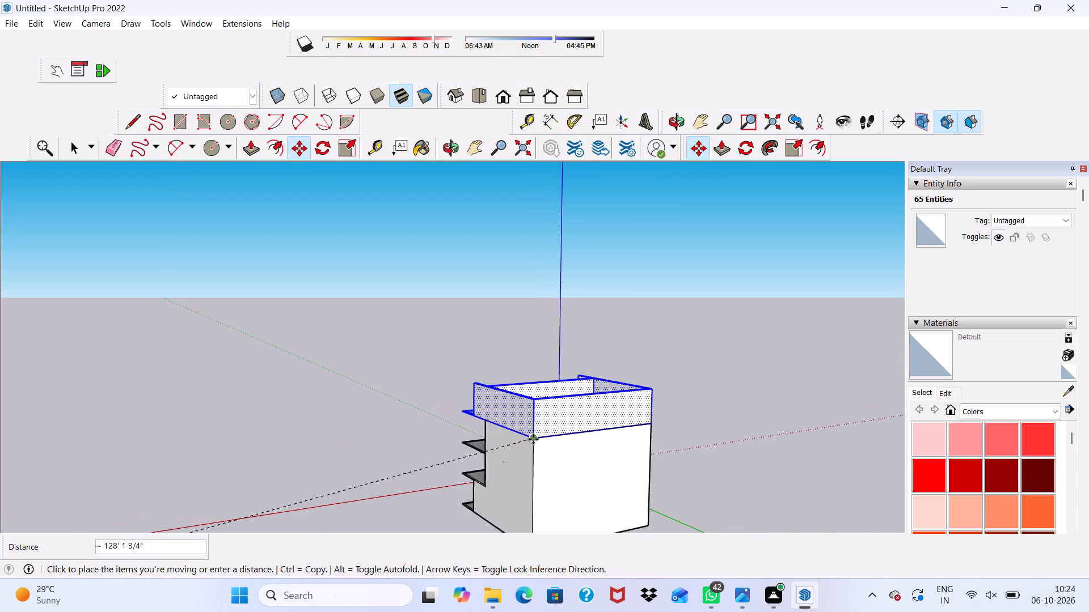
scroll(534, 439, up, 14)
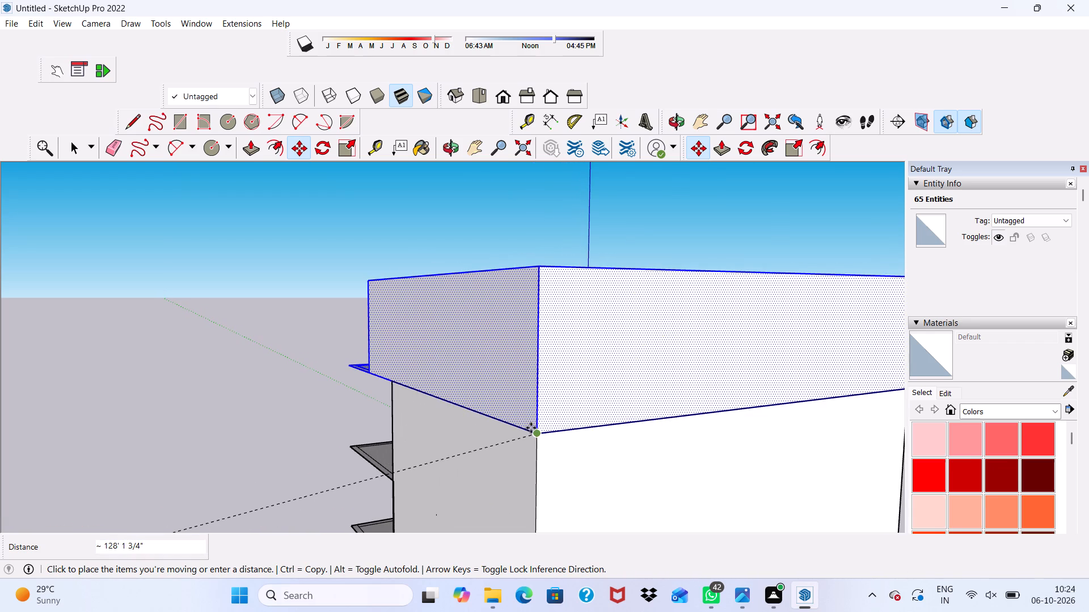
click(531, 428)
scroll(409, 397, down, 3)
key(space)
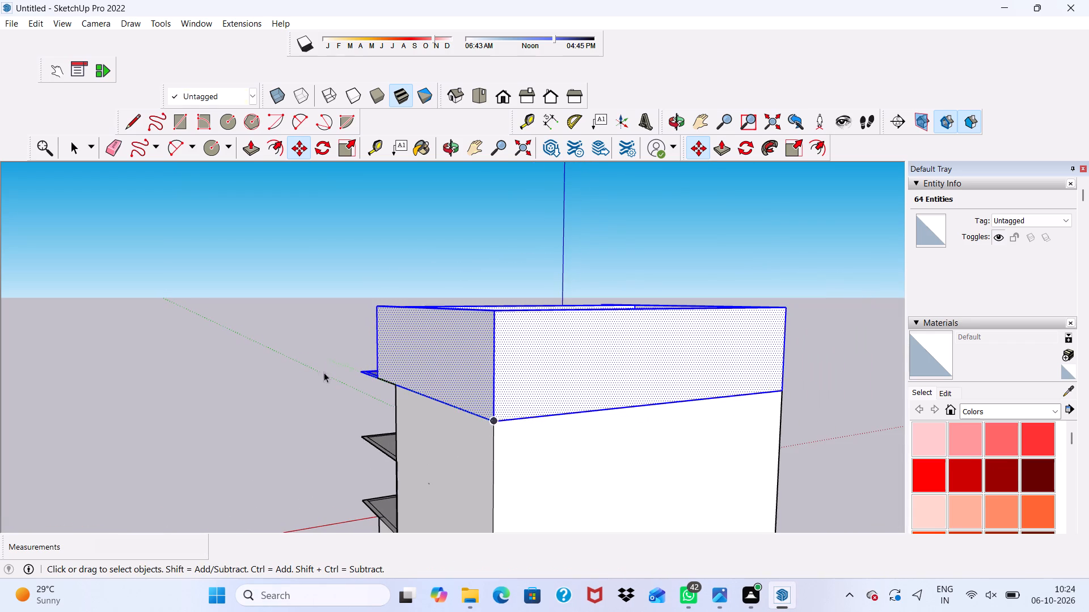
click(294, 365)
Erase the horizontal seam lines between the added storey and the building on the two side walls and the rear wall.
scroll(425, 398, up, 4)
middle_drag(432, 384, 599, 379)
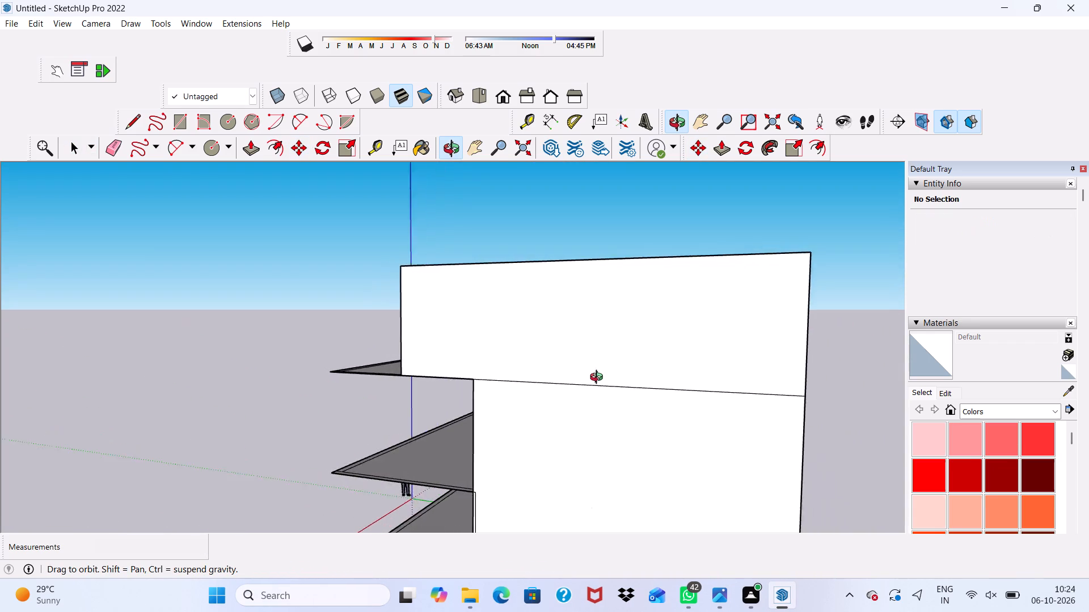
middle_drag(599, 379, 841, 329)
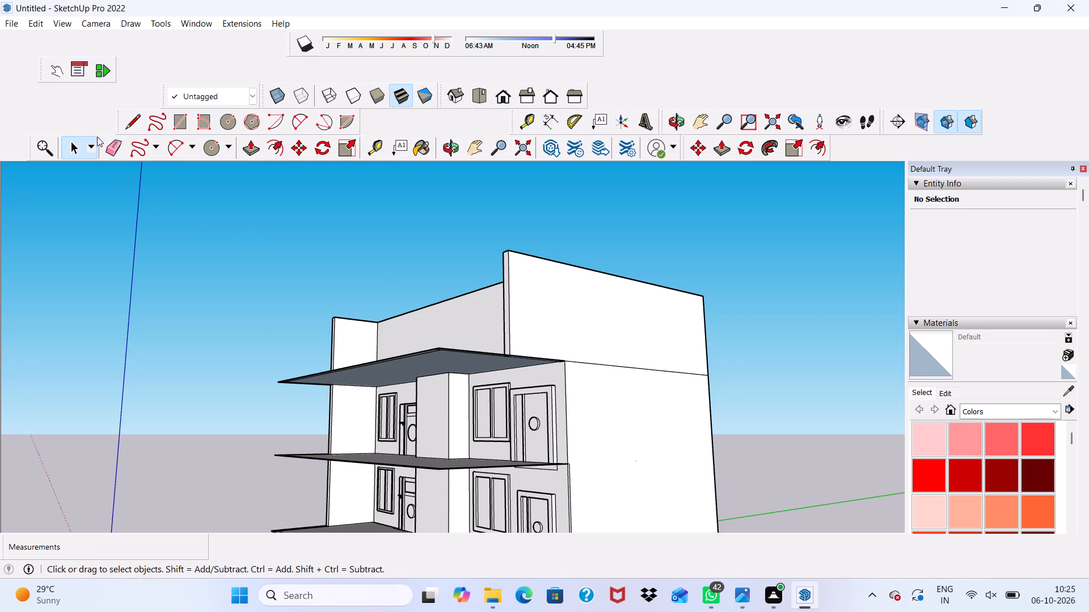
click(119, 148)
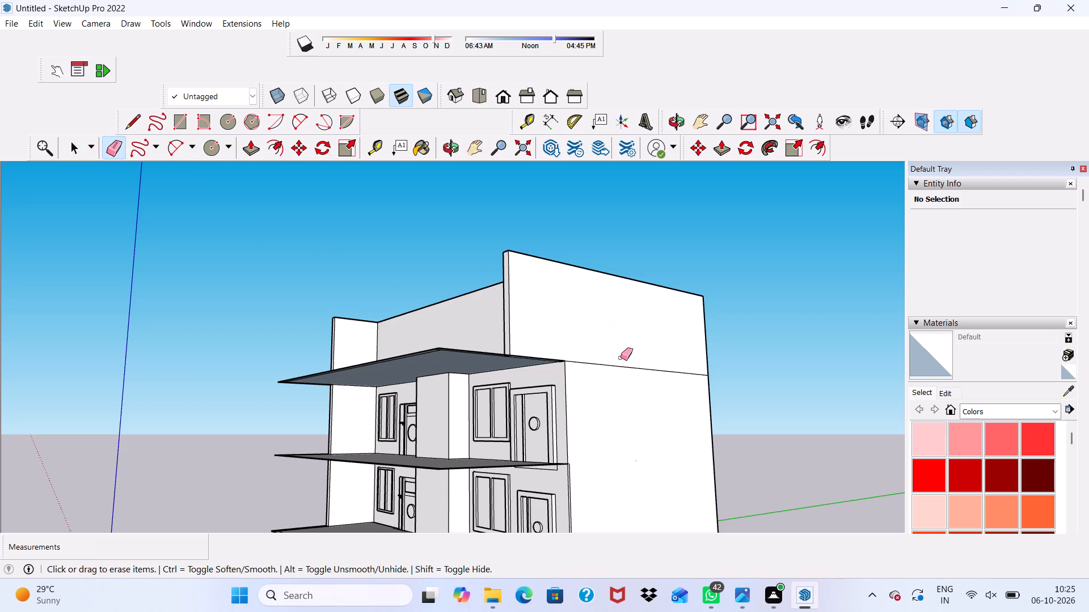
drag(621, 358, 626, 372)
scroll(626, 376, down, 7)
middle_drag(671, 339, 170, 389)
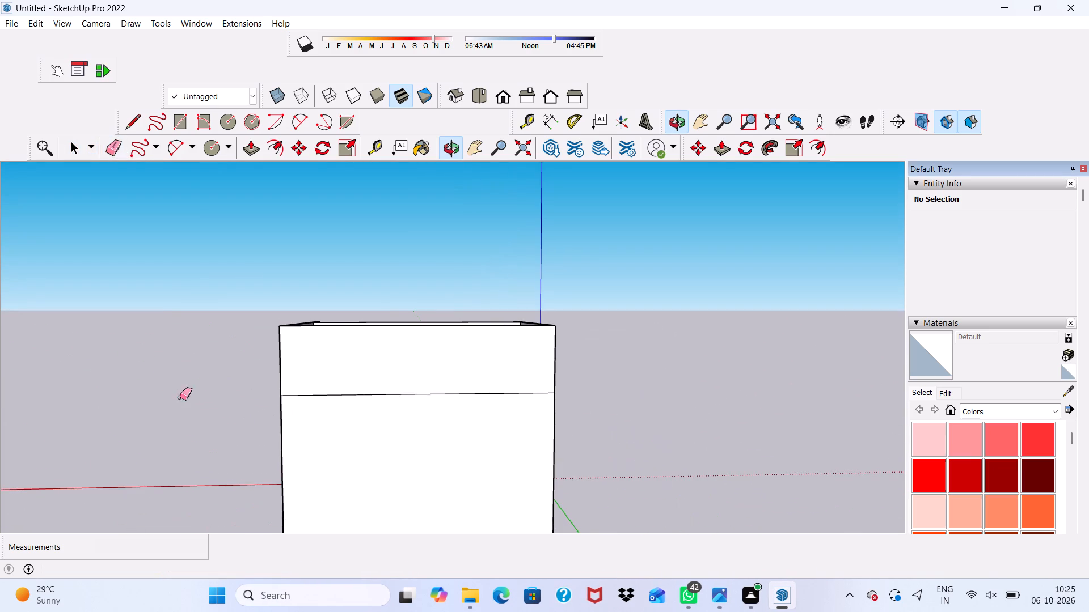
drag(411, 379, 410, 415)
middle_drag(481, 408, 89, 438)
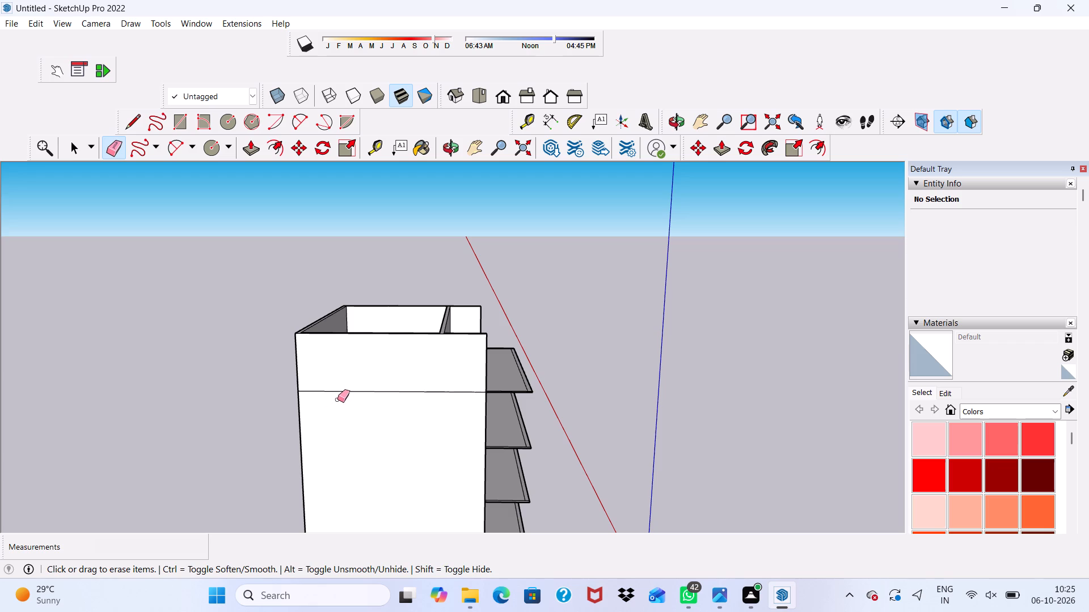
drag(363, 379, 374, 407)
Examine the front of the stacked building, checking the added storey and the projecting floor slabs.
scroll(364, 406, down, 1)
scroll(364, 406, up, 1)
scroll(364, 407, down, 2)
middle_drag(432, 401, 0, 381)
middle_click(0, 381)
scroll(517, 311, up, 5)
scroll(556, 290, down, 2)
key(space)
scroll(430, 386, down, 1)
middle_drag(390, 394, 436, 381)
scroll(433, 387, up, 5)
scroll(426, 364, down, 3)
scroll(421, 338, up, 1)
scroll(421, 331, down, 5)
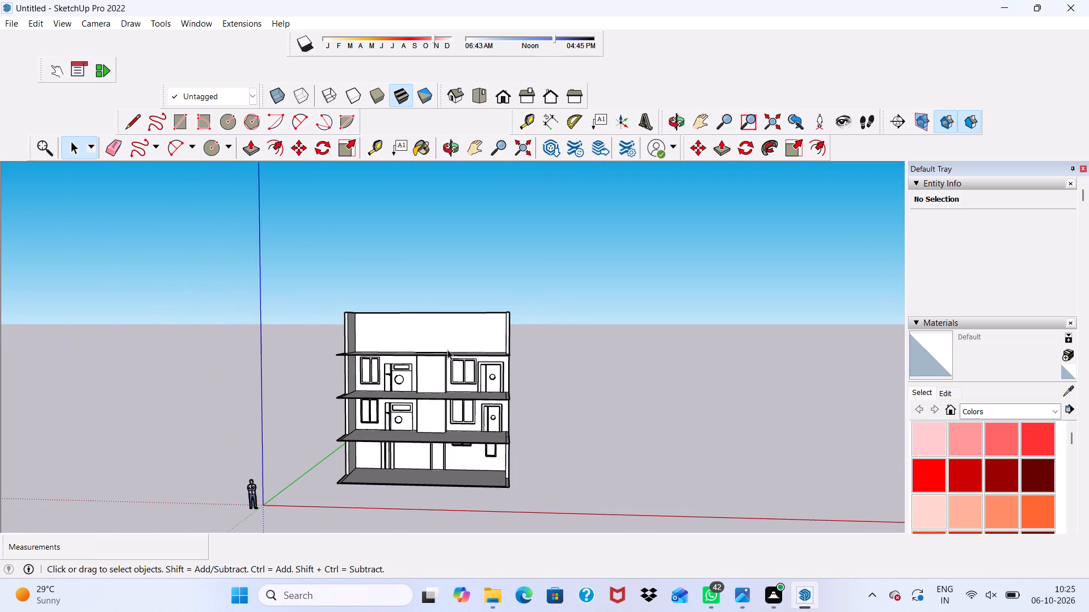
scroll(427, 314, up, 5)
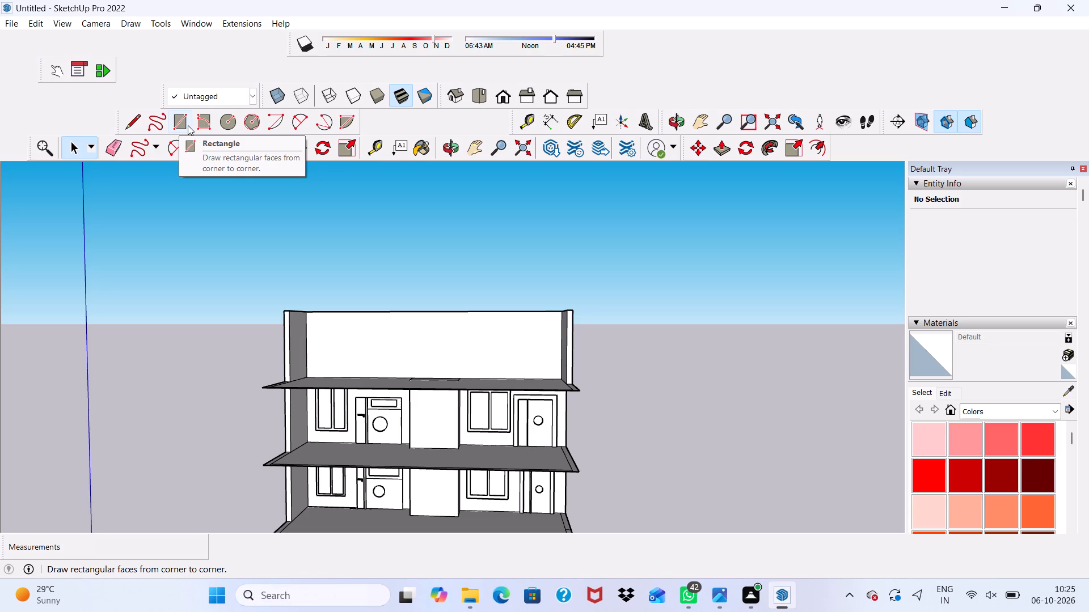
scroll(392, 353, up, 1)
scroll(392, 355, down, 1)
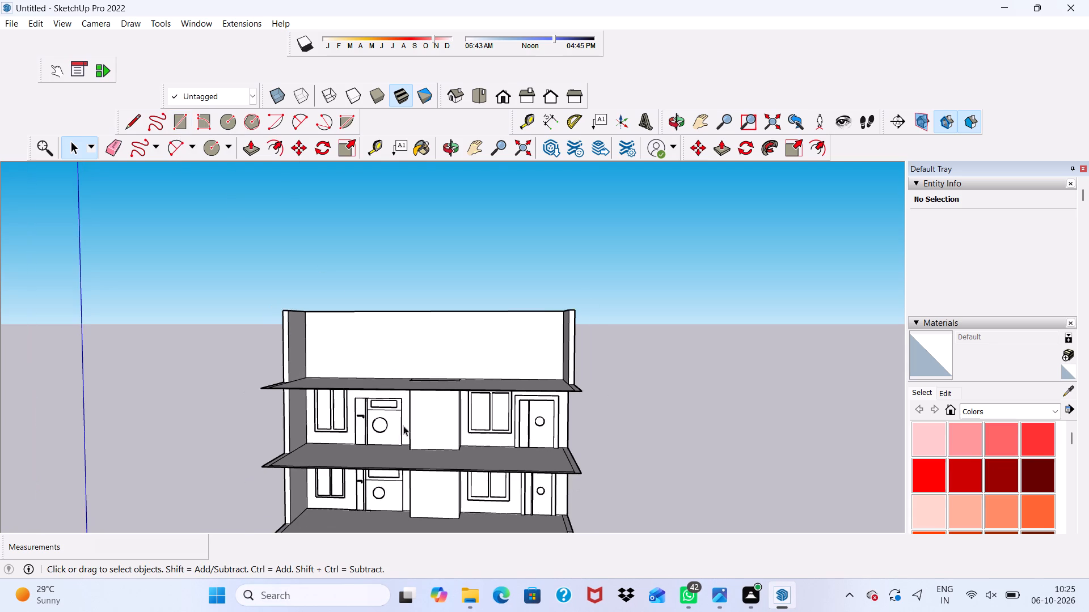
Push/Pull the underside of the second-highest projecting slab downward by about 10 5/16".
middle_drag(411, 440, 417, 468)
click(411, 466)
middle_drag(349, 461, 353, 454)
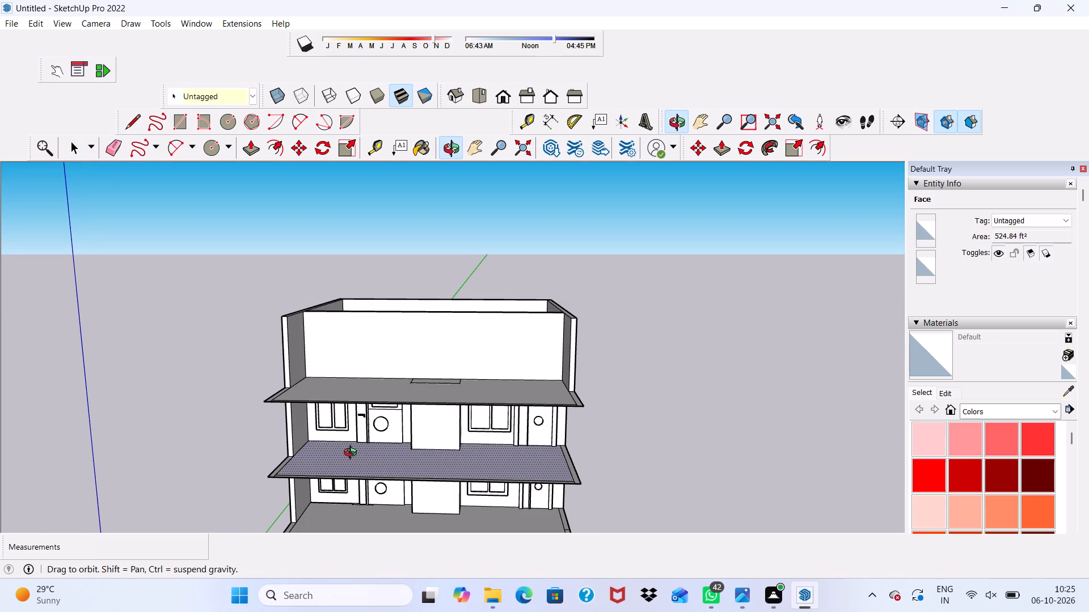
middle_drag(353, 454, 403, 288)
click(411, 403)
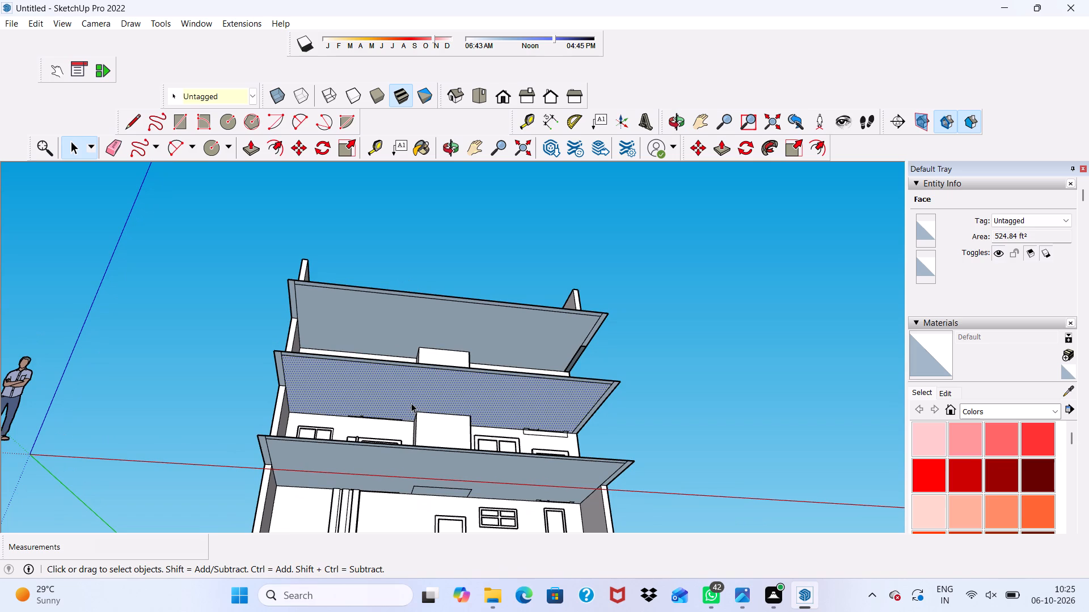
click(249, 147)
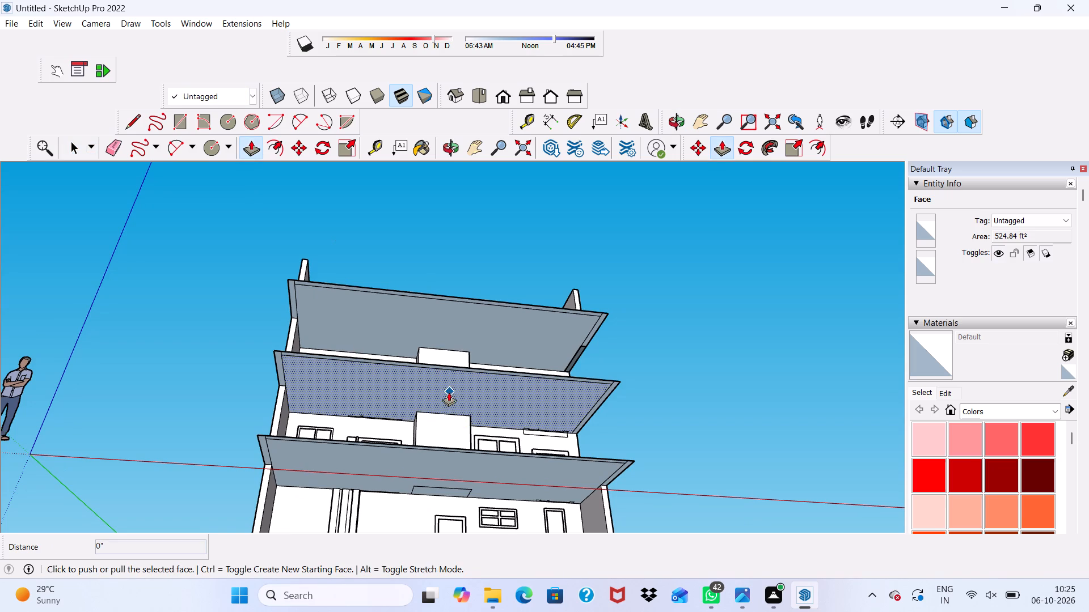
click(448, 389)
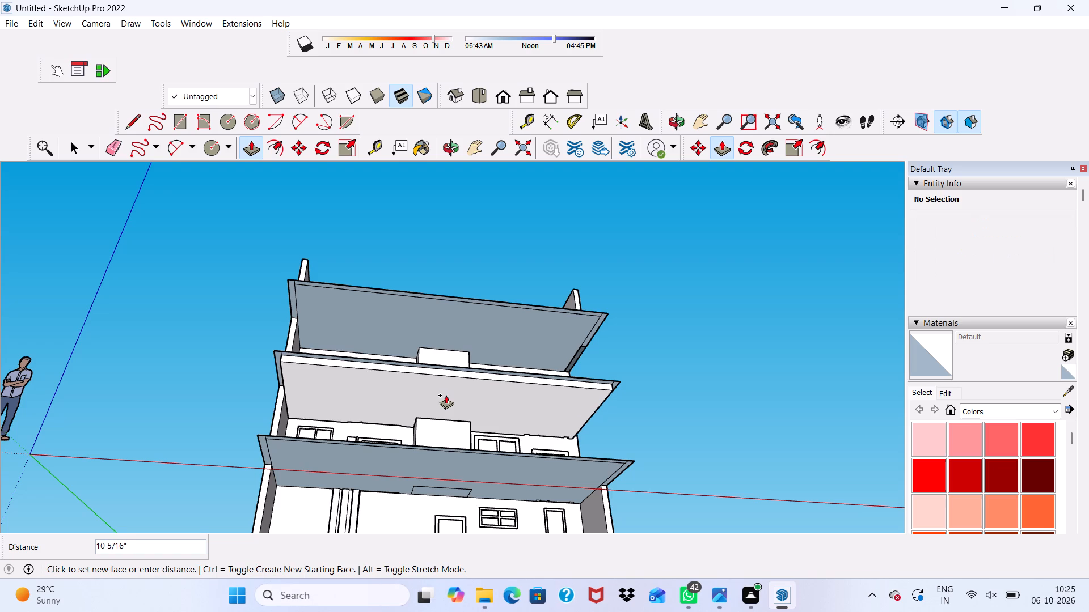
click(446, 395)
Push/Pull the narrow front strip beneath the same slab down about 10 5/16", level with the thickened underside.
scroll(408, 371, up, 11)
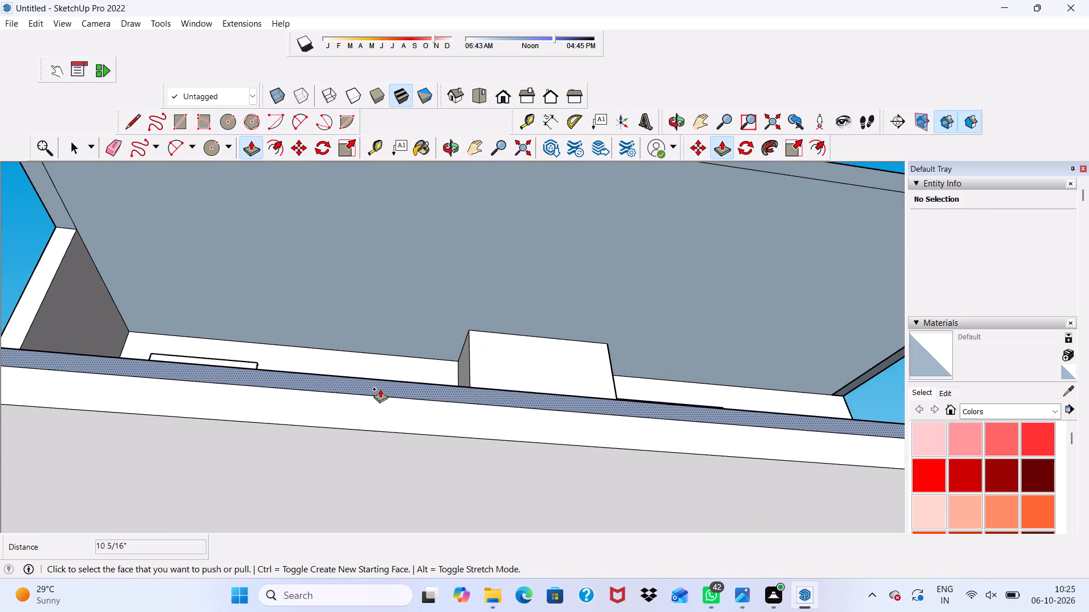
click(376, 388)
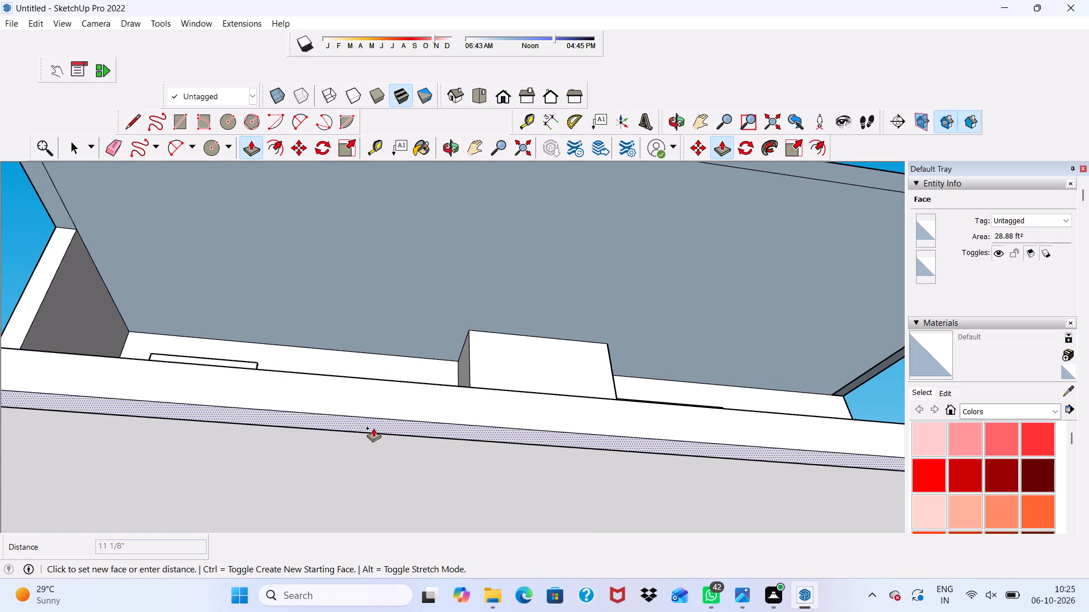
scroll(364, 435, down, 3)
scroll(362, 433, up, 1)
middle_drag(362, 433, 393, 325)
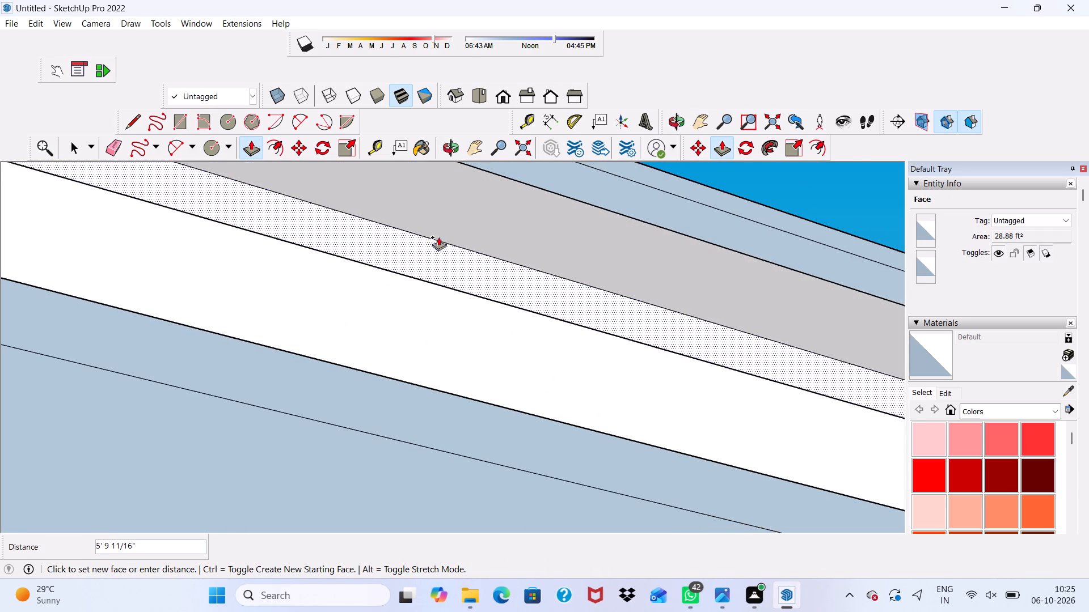
scroll(487, 175, down, 6)
middle_drag(486, 185, 590, 360)
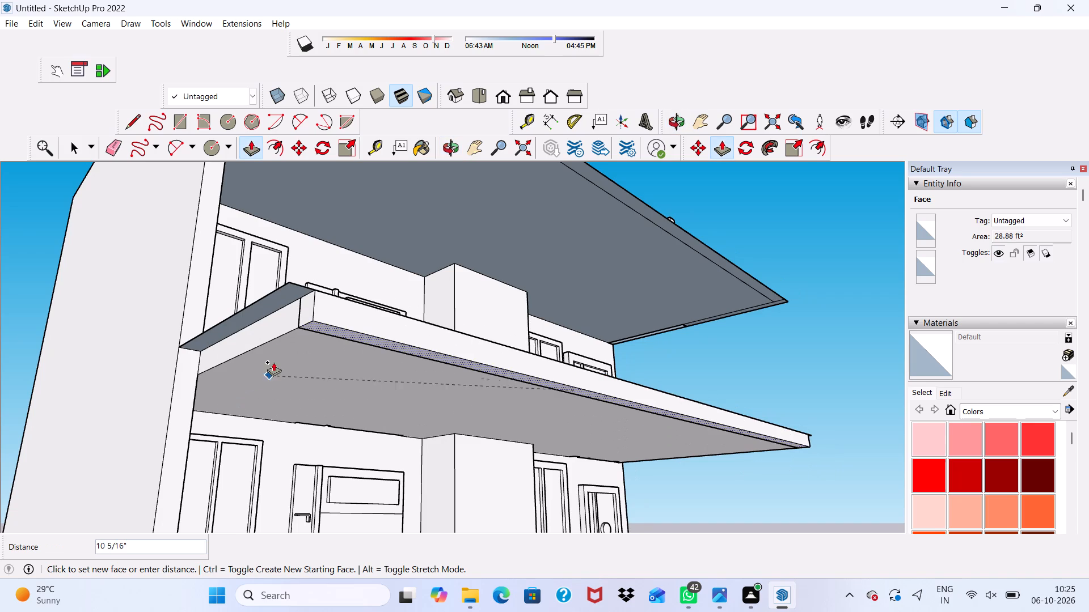
click(282, 343)
Push/Pull the narrow strip beneath the slab's left end, seen from the front, down about 10 1/2".
scroll(294, 279, up, 4)
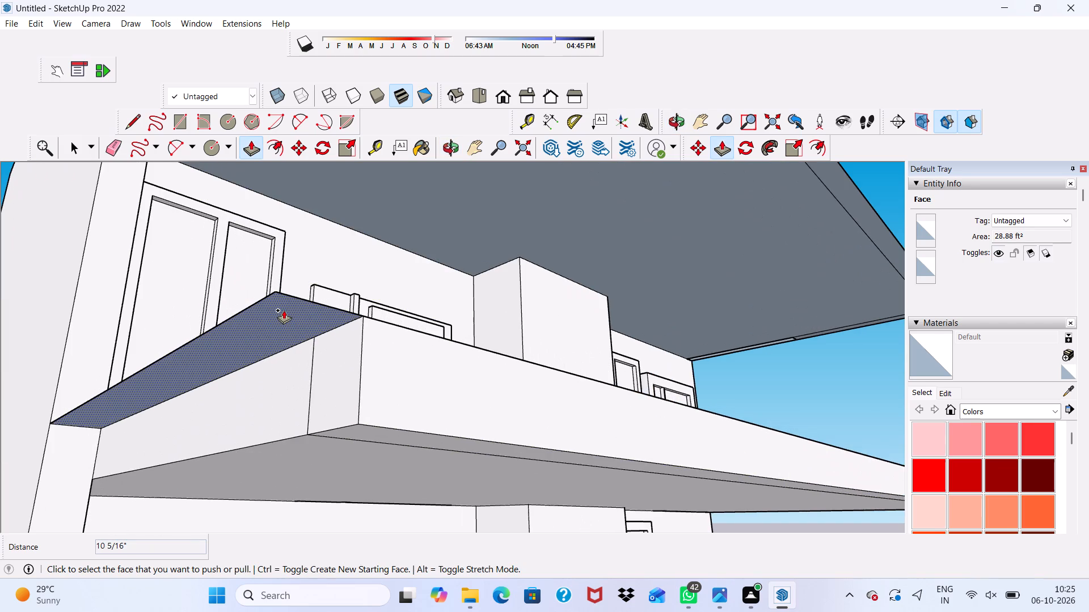
click(284, 310)
click(404, 425)
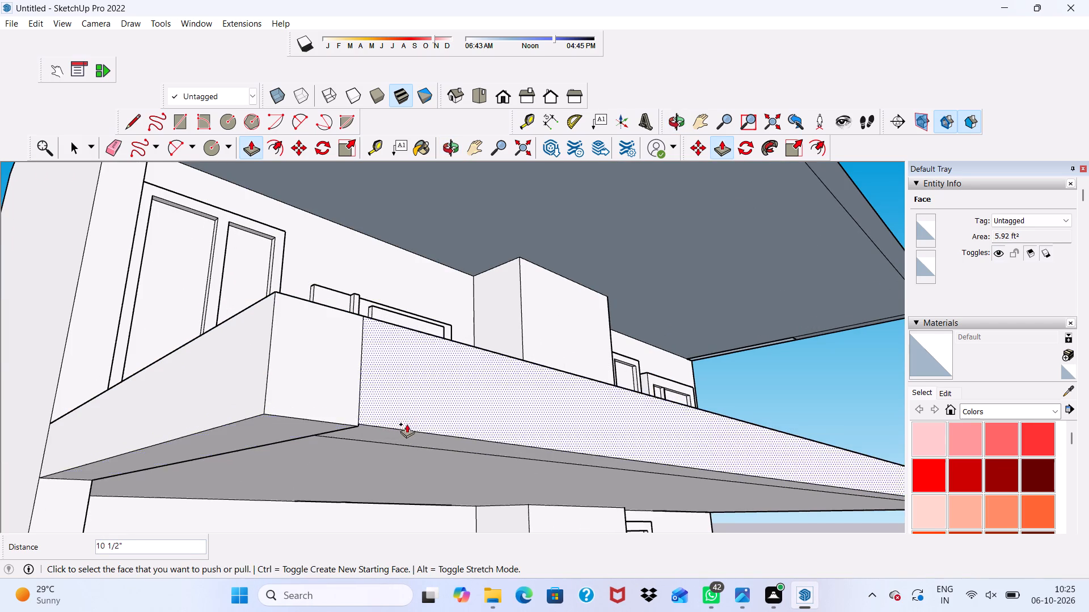
Push/Pull the narrow strip beneath the second-highest slab's right end, seen from the front, down about 10 5/16".
scroll(282, 392, down, 3)
scroll(259, 405, up, 1)
scroll(259, 405, down, 1)
scroll(259, 405, up, 1)
scroll(258, 405, down, 13)
scroll(503, 394, up, 1)
middle_drag(505, 392, 307, 329)
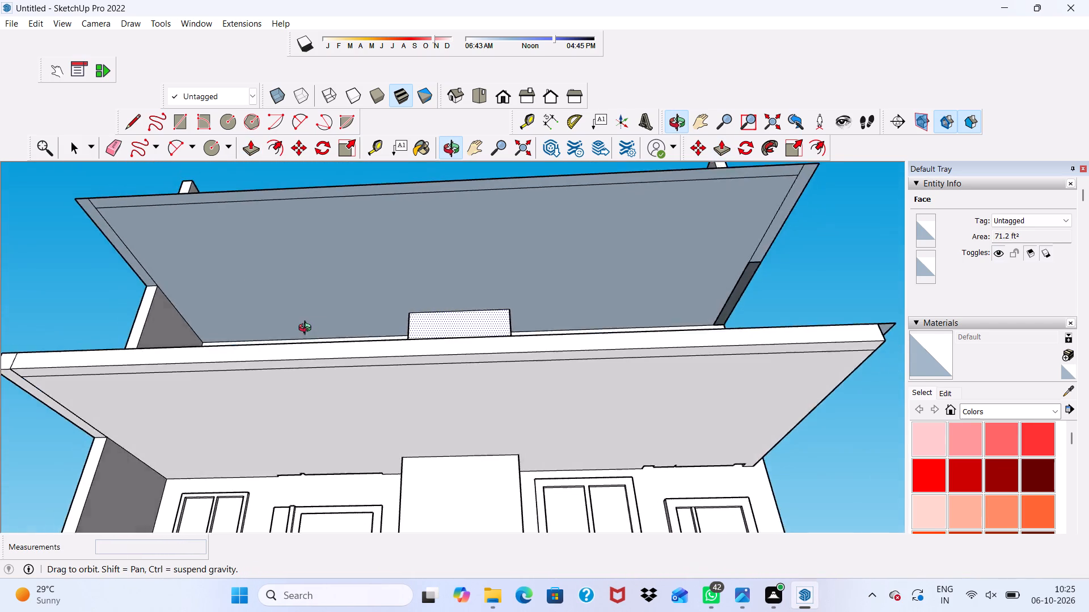
middle_drag(307, 329, 145, 355)
scroll(525, 362, up, 3)
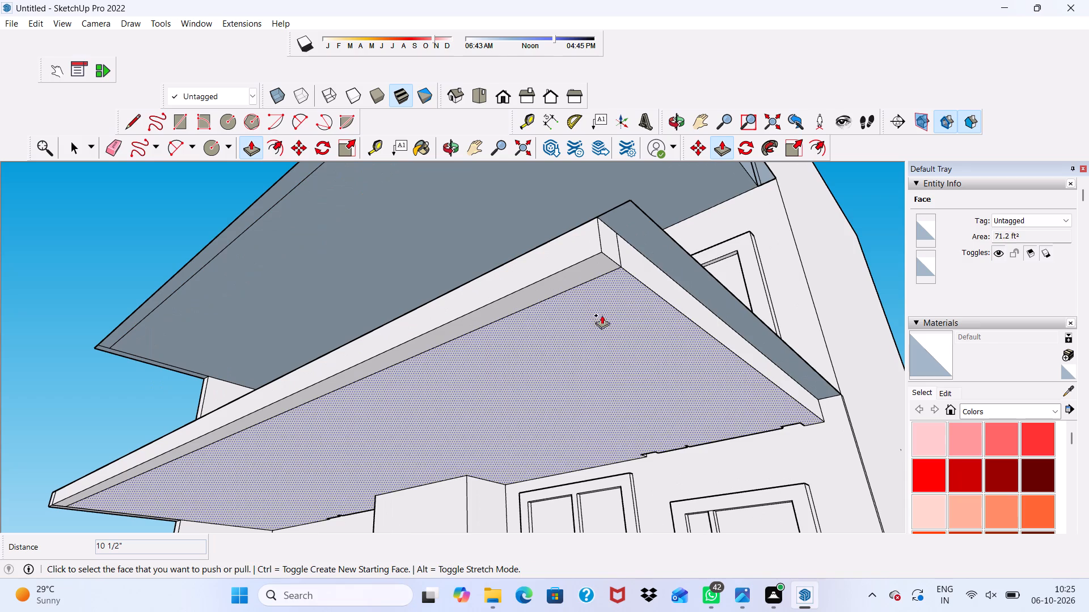
click(660, 245)
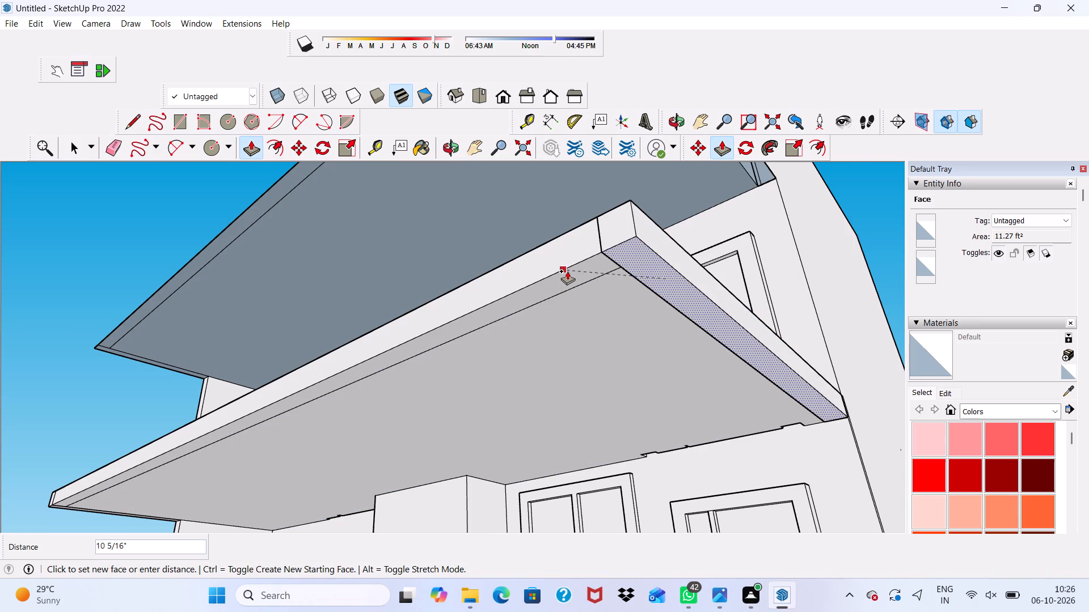
click(567, 271)
Erase the long seam line between the front strip and the main underside of the second-highest slab.
scroll(504, 280, down, 1)
scroll(501, 280, up, 1)
scroll(497, 281, down, 5)
middle_drag(477, 290, 619, 234)
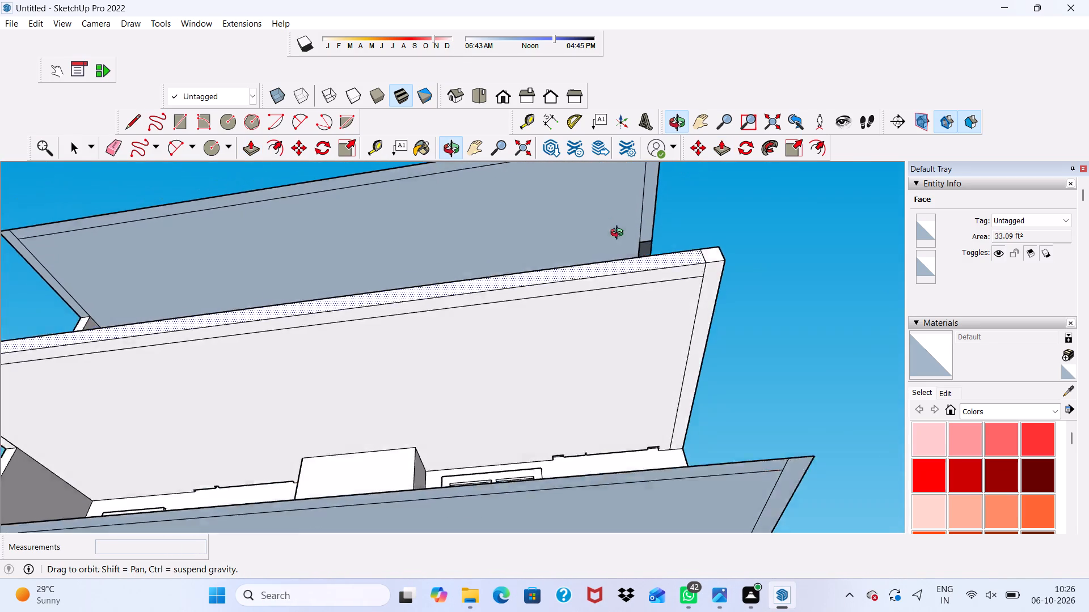
middle_drag(619, 234, 632, 275)
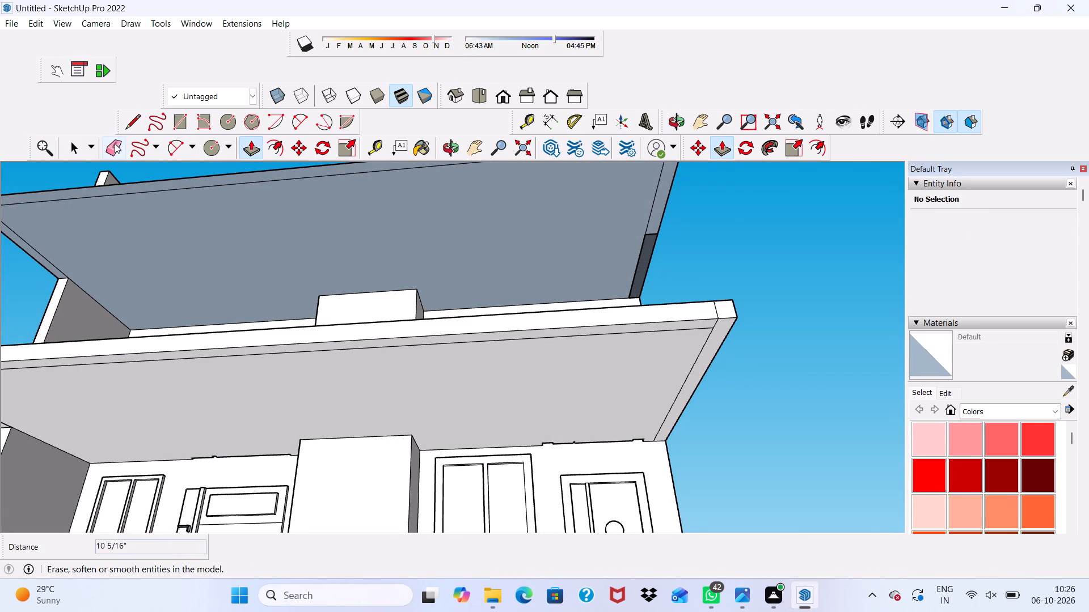
click(115, 143)
scroll(234, 358, up, 5)
drag(261, 350, 273, 360)
scroll(264, 359, down, 10)
scroll(274, 373, up, 1)
scroll(281, 378, down, 2)
scroll(104, 395, up, 11)
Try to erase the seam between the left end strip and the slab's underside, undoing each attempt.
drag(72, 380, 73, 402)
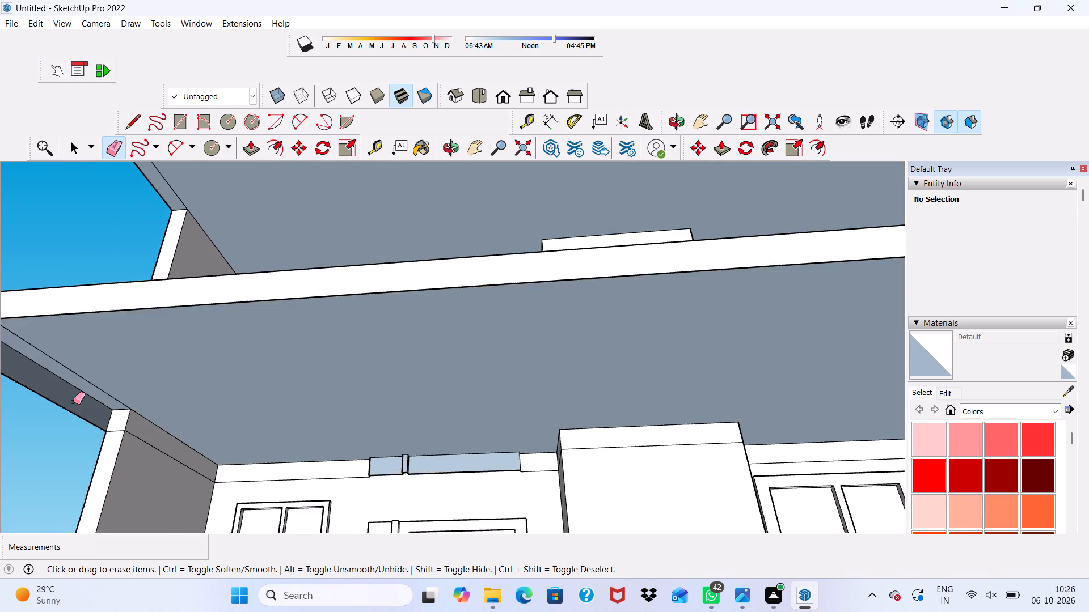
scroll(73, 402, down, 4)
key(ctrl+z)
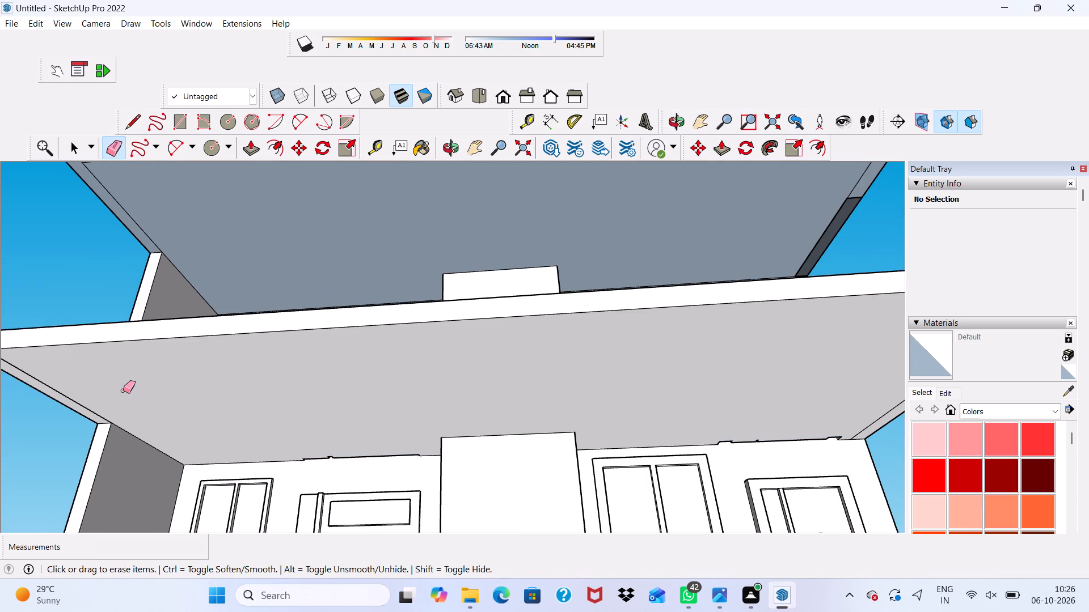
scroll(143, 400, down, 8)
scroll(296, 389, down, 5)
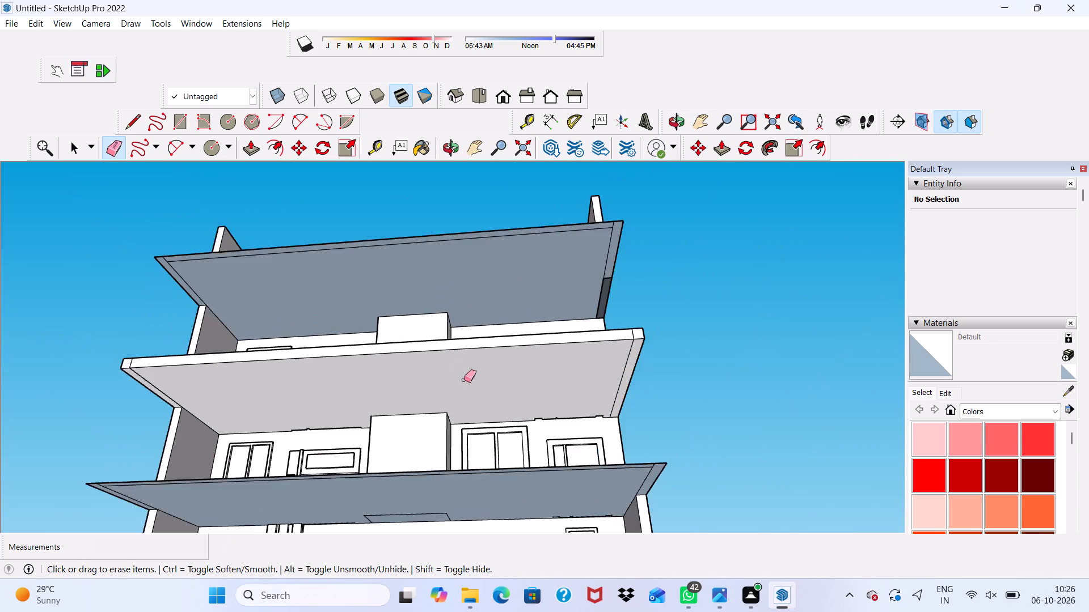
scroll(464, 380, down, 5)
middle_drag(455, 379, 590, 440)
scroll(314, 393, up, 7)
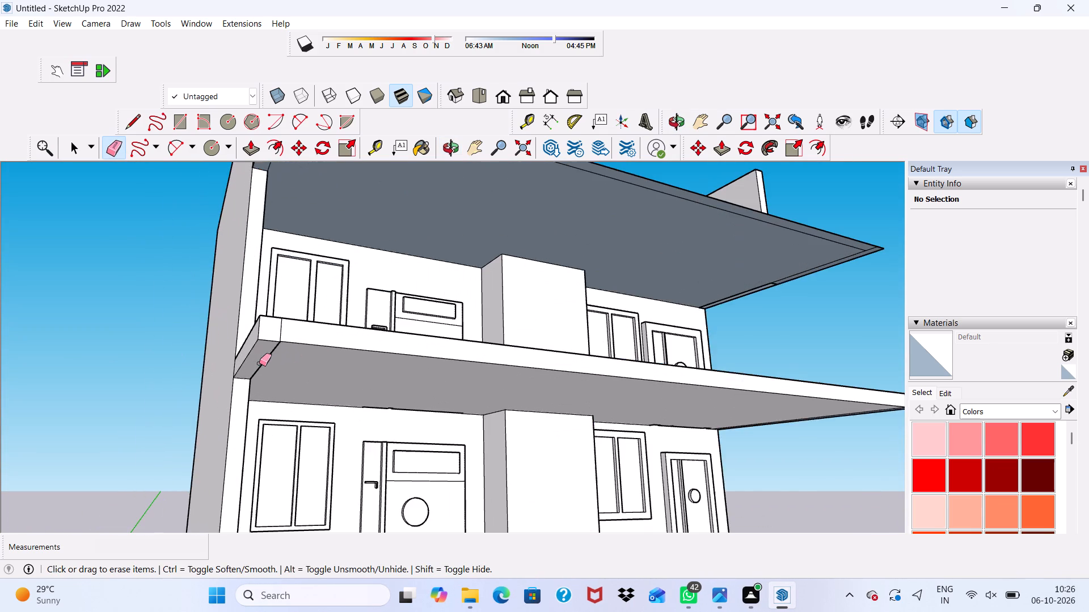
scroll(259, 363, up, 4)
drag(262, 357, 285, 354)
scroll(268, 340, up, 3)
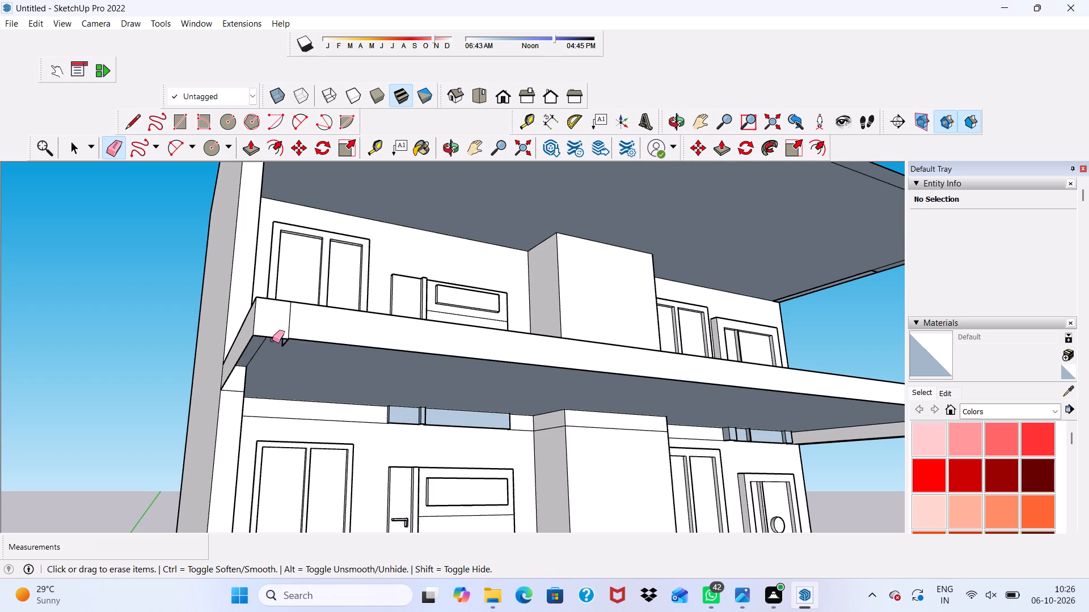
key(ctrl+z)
Examine up close the front corner where the left end strip meets the slab's underside, comparing their levels.
scroll(242, 406, up, 8)
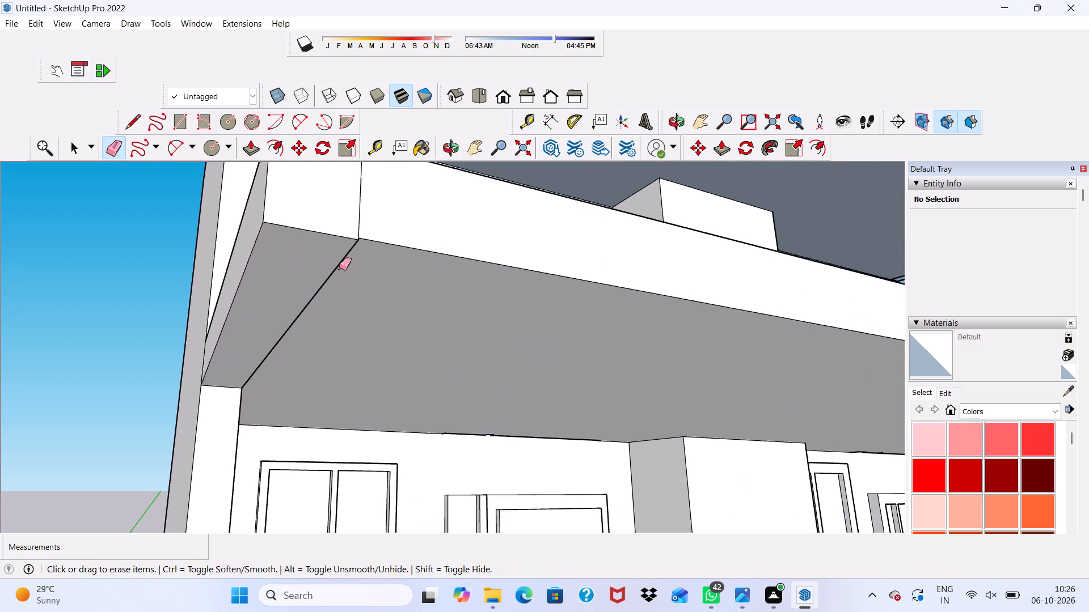
scroll(339, 267, up, 3)
scroll(389, 274, up, 1)
middle_drag(389, 274, 297, 182)
scroll(288, 256, up, 5)
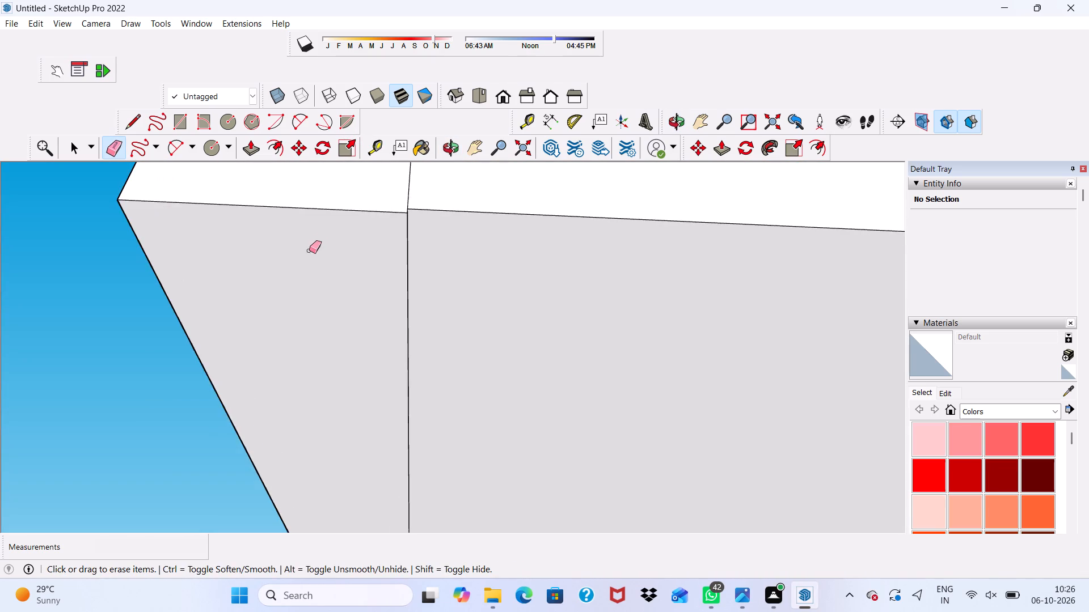
middle_drag(319, 240, 530, 320)
middle_click(530, 320)
middle_click(531, 317)
scroll(546, 289, up, 11)
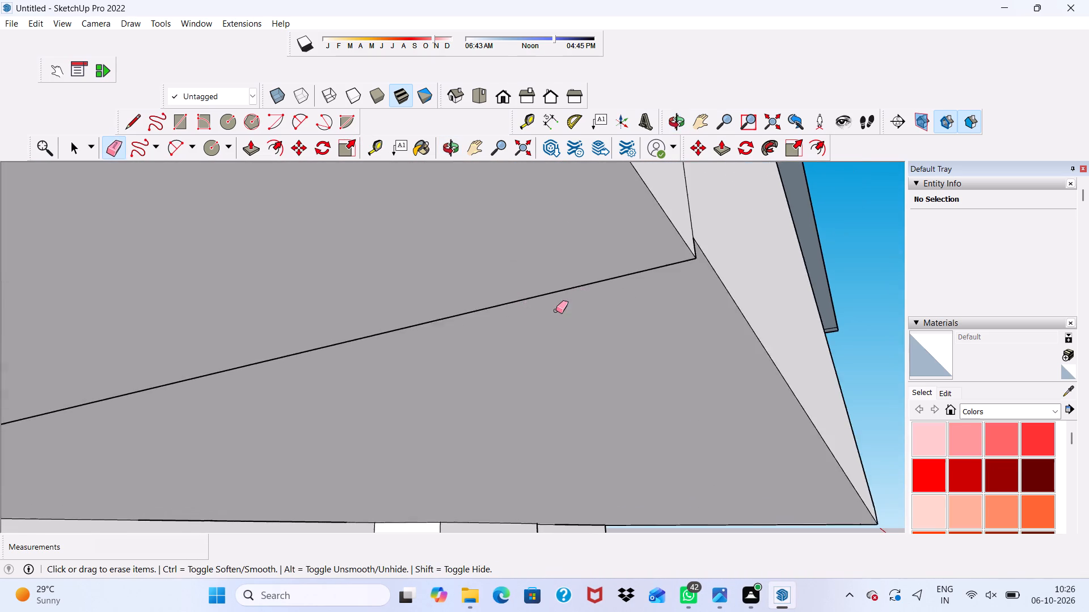
scroll(556, 311, up, 13)
scroll(437, 246, down, 12)
scroll(475, 301, up, 4)
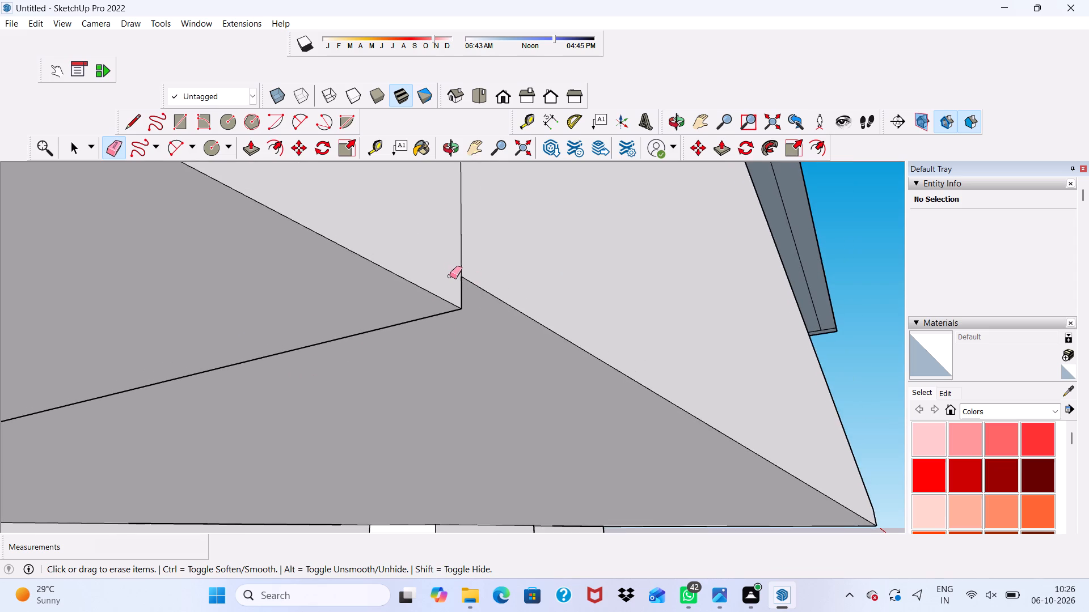
scroll(442, 274, down, 4)
middle_drag(442, 274, 55, 169)
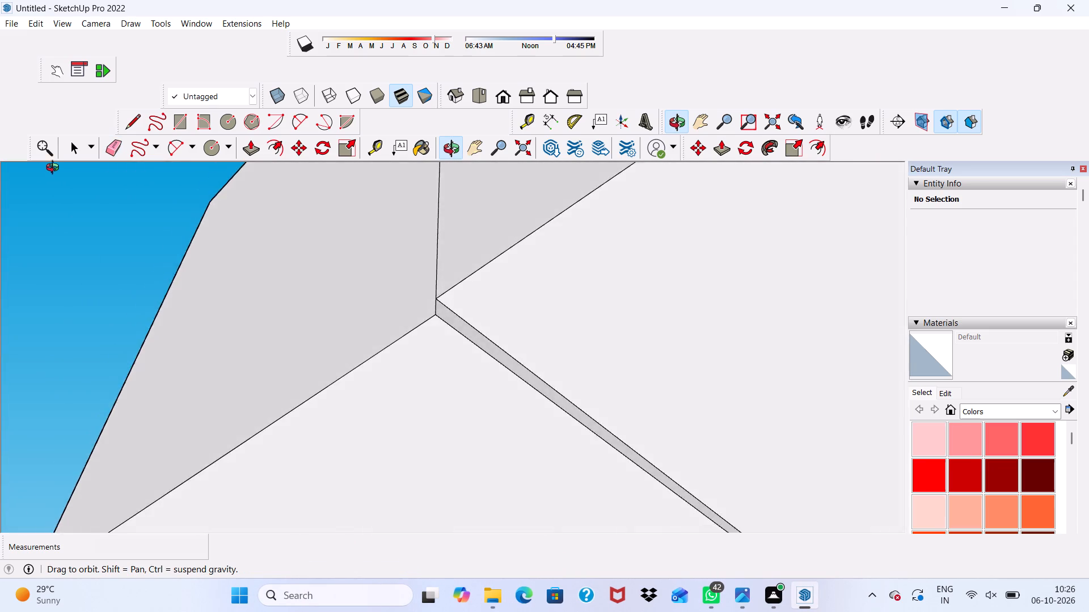
middle_drag(55, 169, 104, 173)
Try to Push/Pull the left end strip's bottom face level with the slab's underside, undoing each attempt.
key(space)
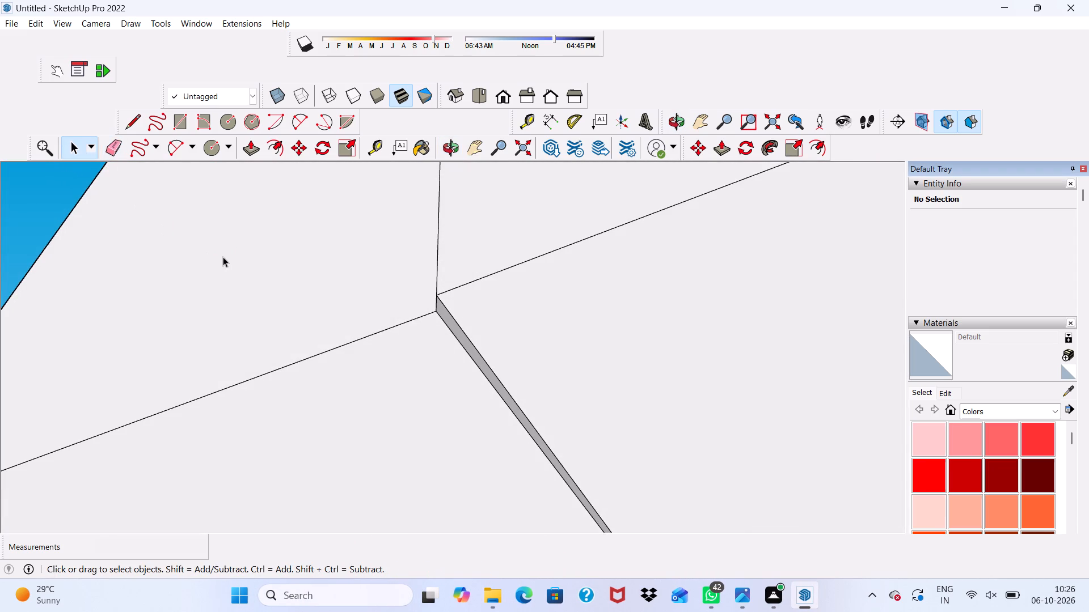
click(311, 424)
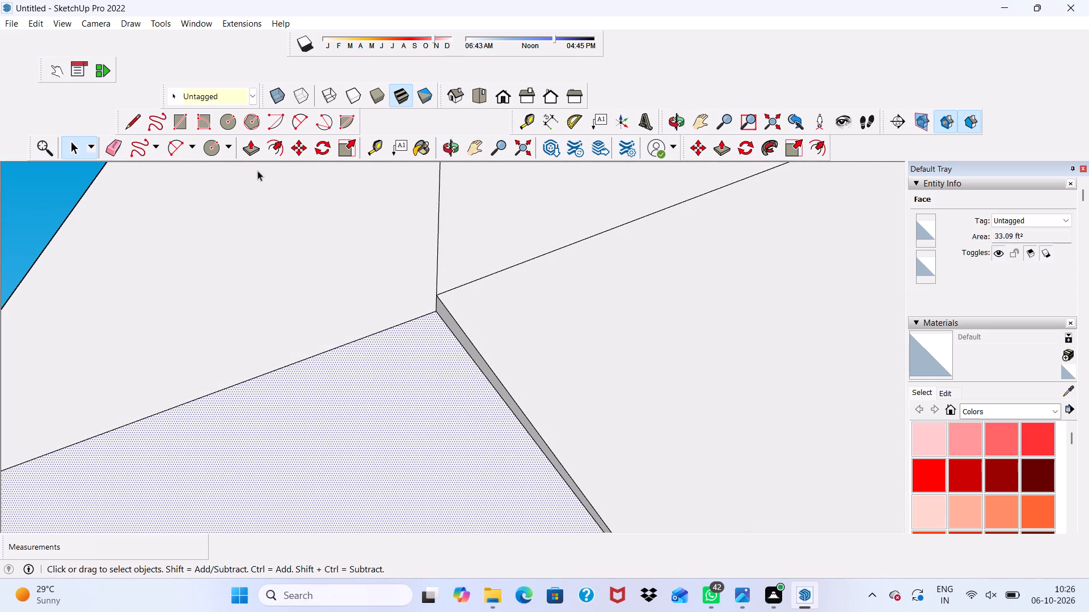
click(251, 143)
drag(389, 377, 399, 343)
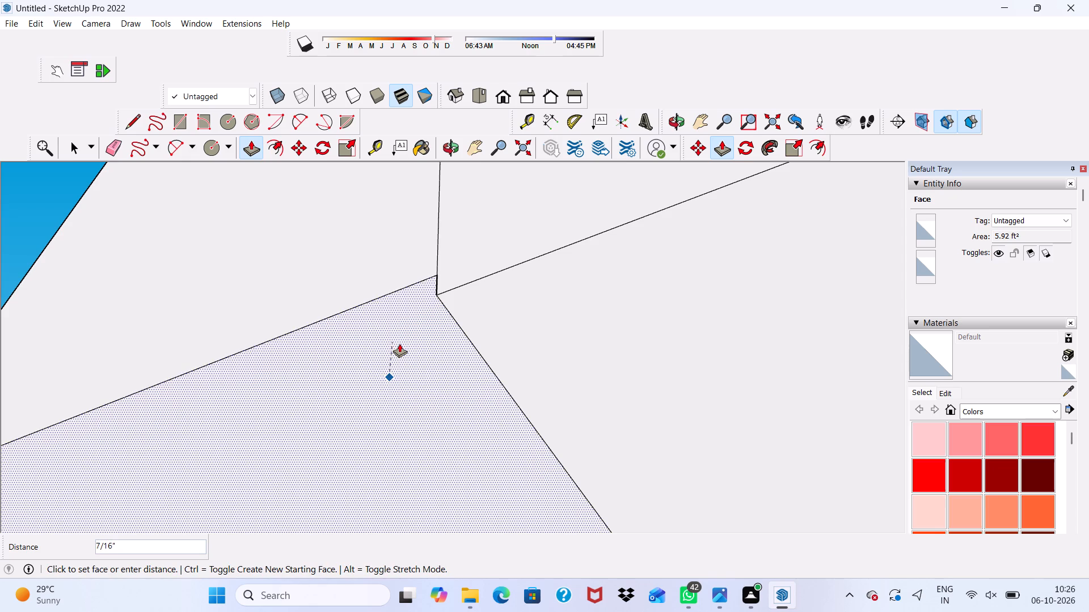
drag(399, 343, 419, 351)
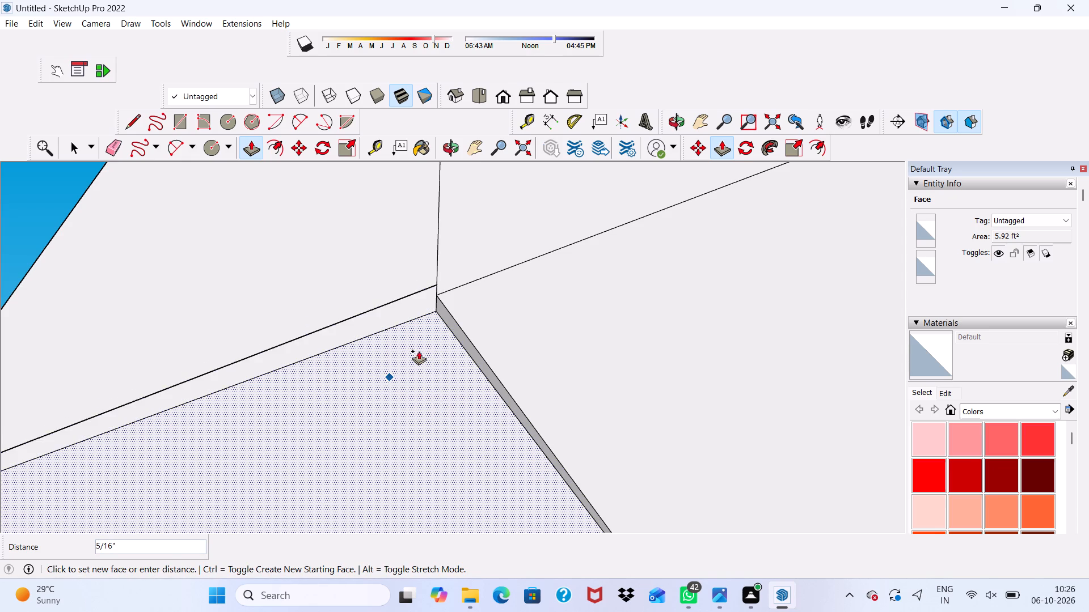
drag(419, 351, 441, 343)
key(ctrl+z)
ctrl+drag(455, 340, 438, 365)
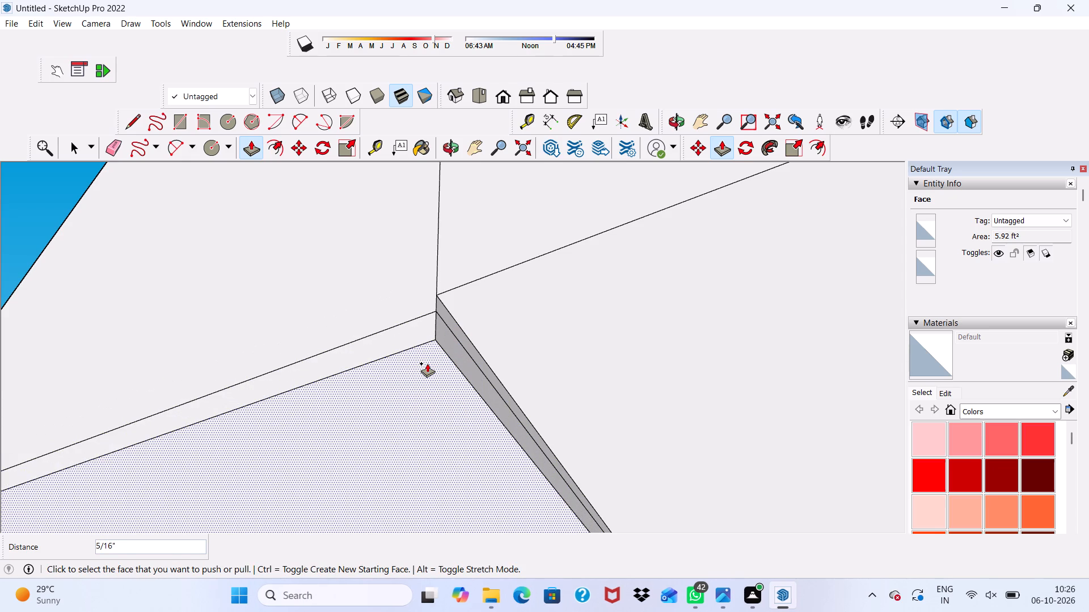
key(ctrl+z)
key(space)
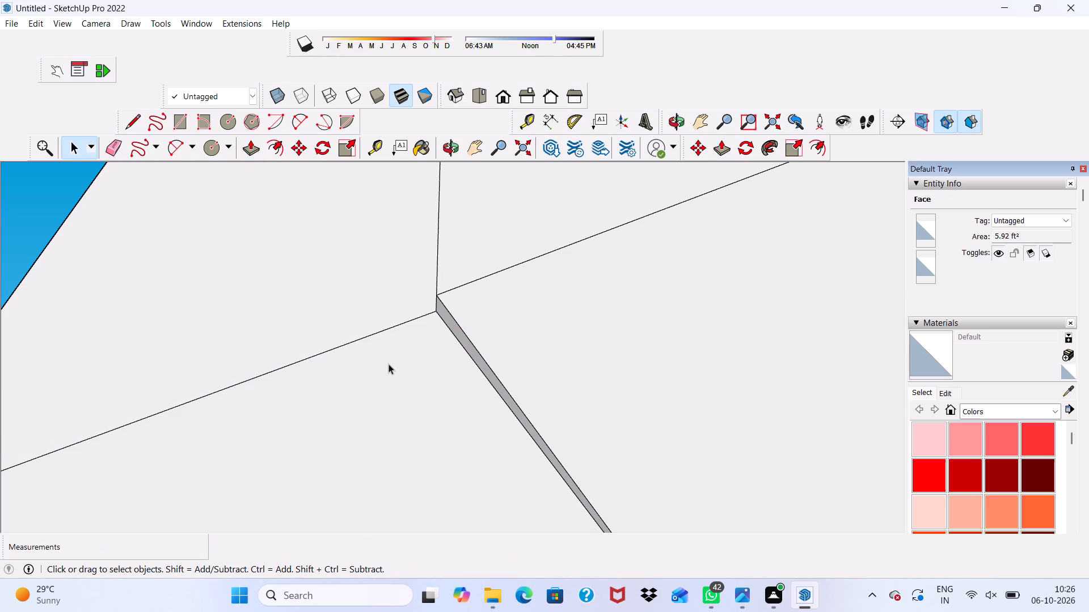
Push/Pull the left end strip's bottom face up about 5/16", and back about 1/8" to sit flush with the underside.
click(248, 147)
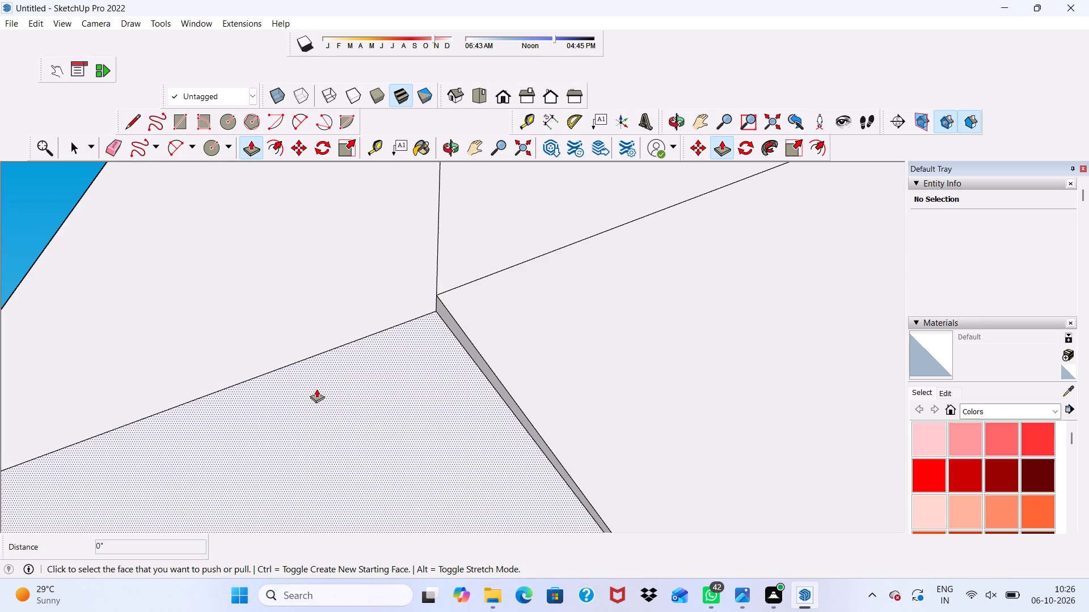
drag(316, 389, 315, 364)
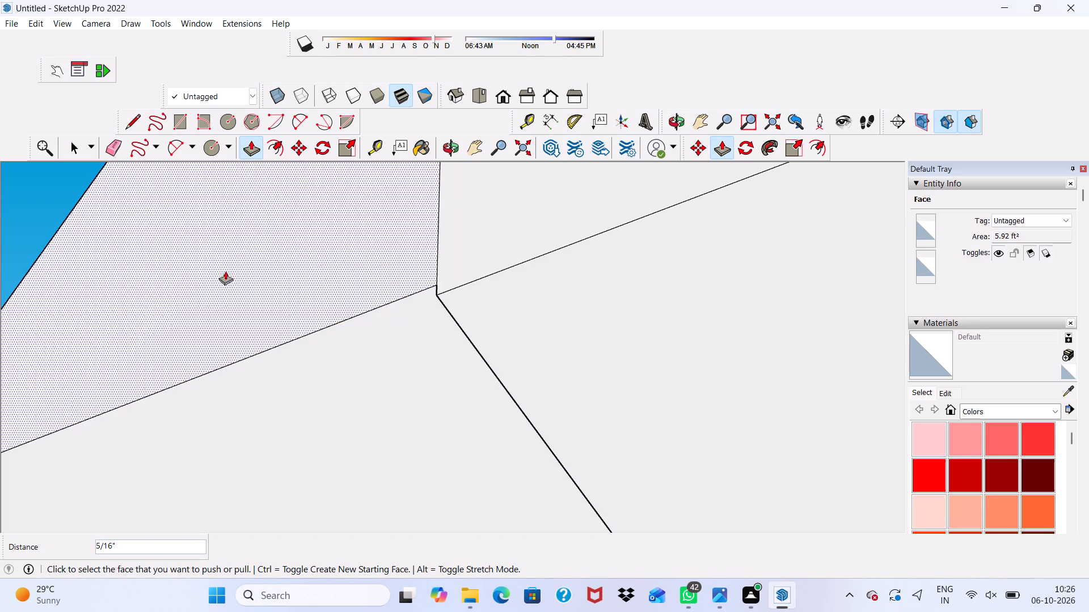
click(377, 328)
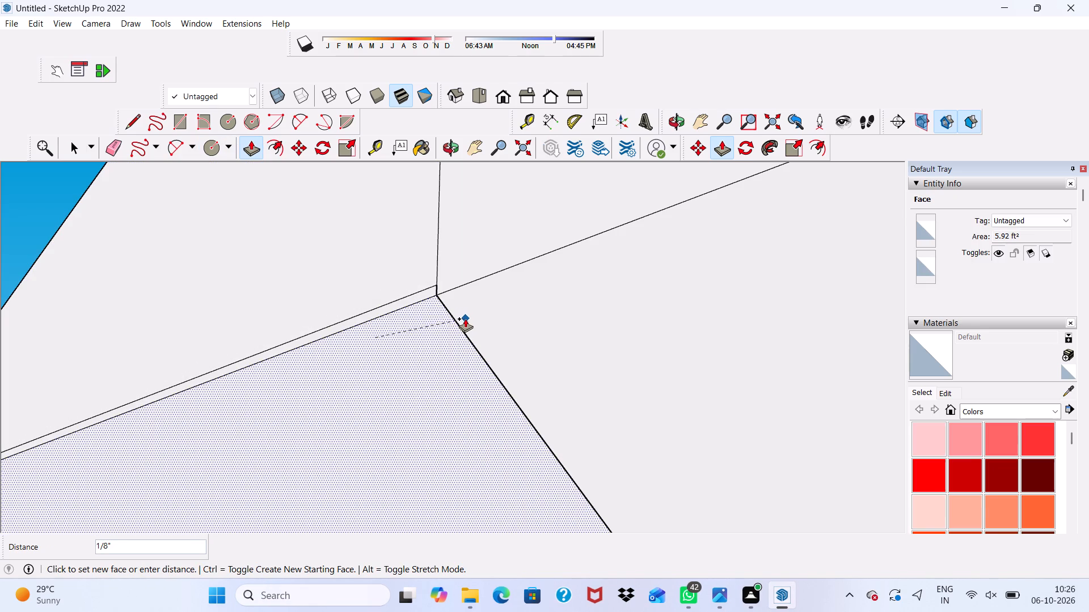
click(466, 317)
Erase the leftover horizontal line and vertical seam on the front face near the left end, plus part of the adjoining underside seam.
scroll(343, 293, down, 1)
middle_drag(343, 293, 509, 359)
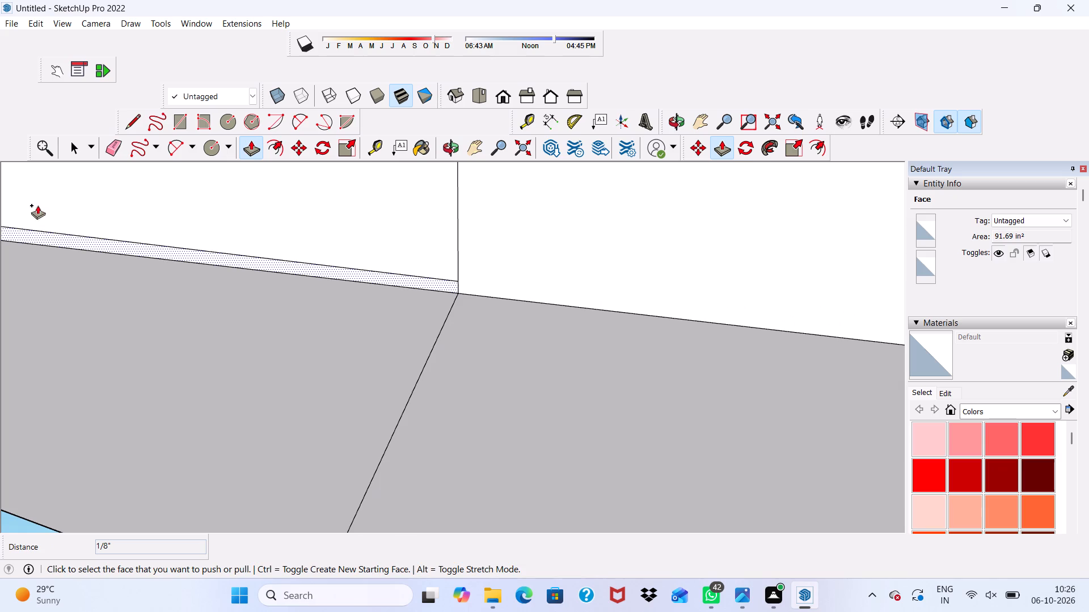
click(109, 149)
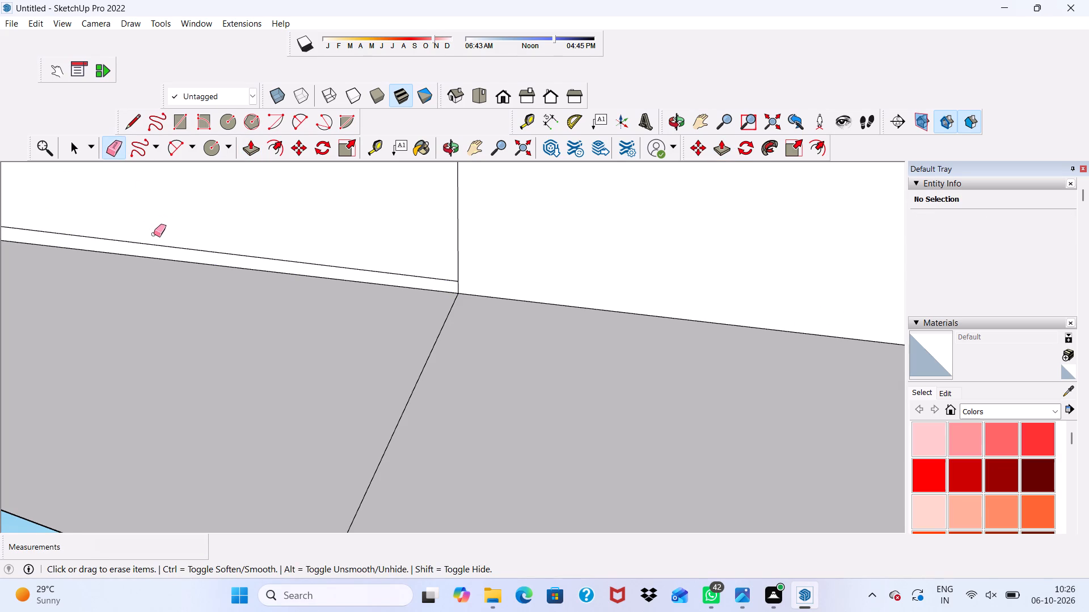
drag(155, 234, 158, 247)
drag(391, 344, 392, 344)
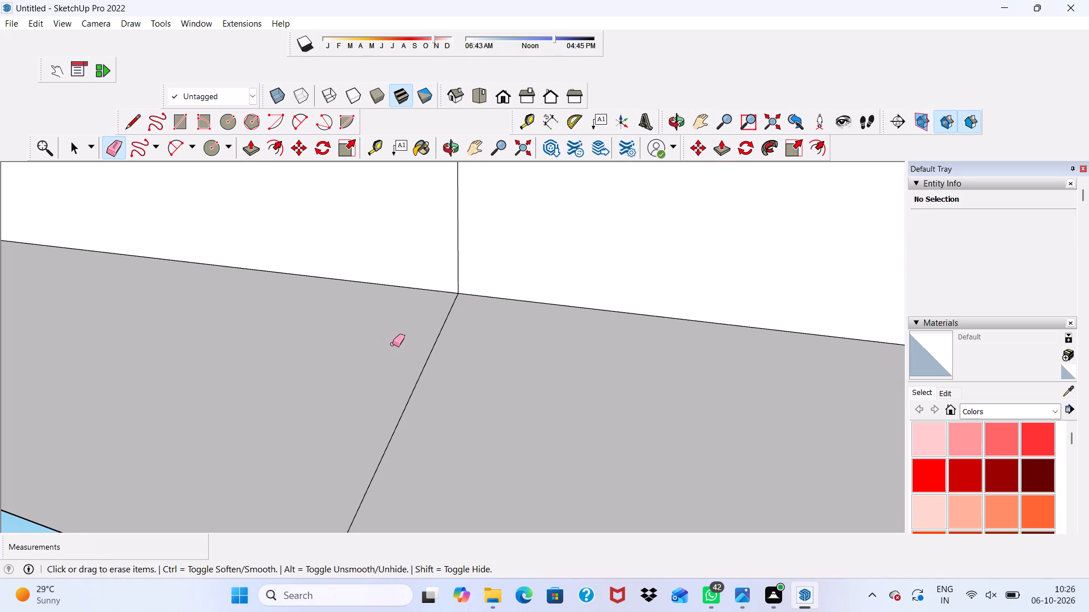
drag(392, 344, 450, 343)
drag(419, 267, 464, 253)
scroll(412, 278, down, 5)
scroll(403, 299, up, 1)
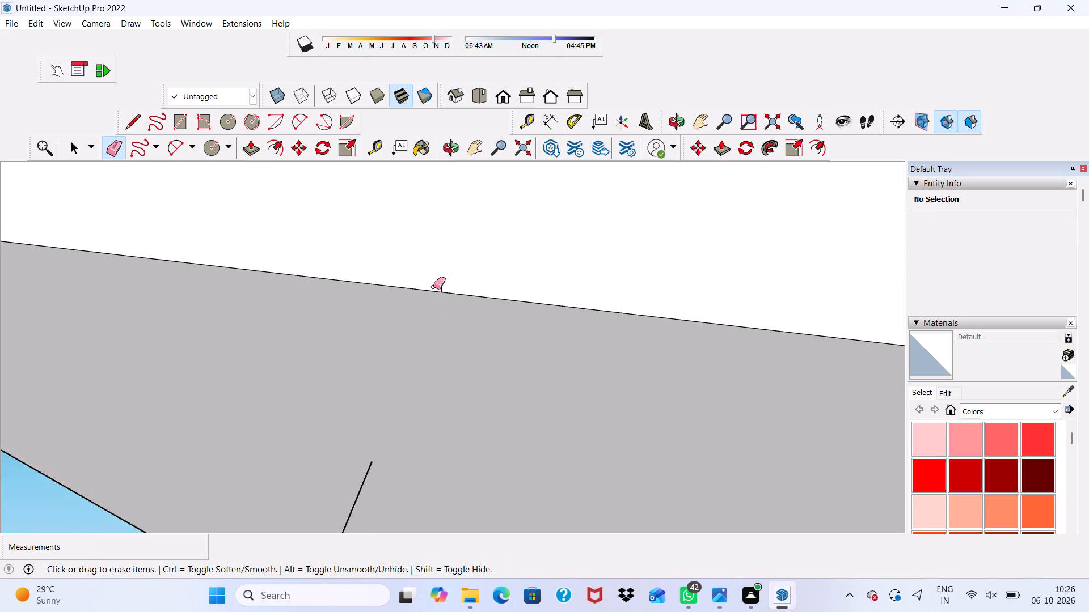
scroll(433, 287, up, 10)
drag(452, 288, 427, 286)
scroll(424, 287, down, 7)
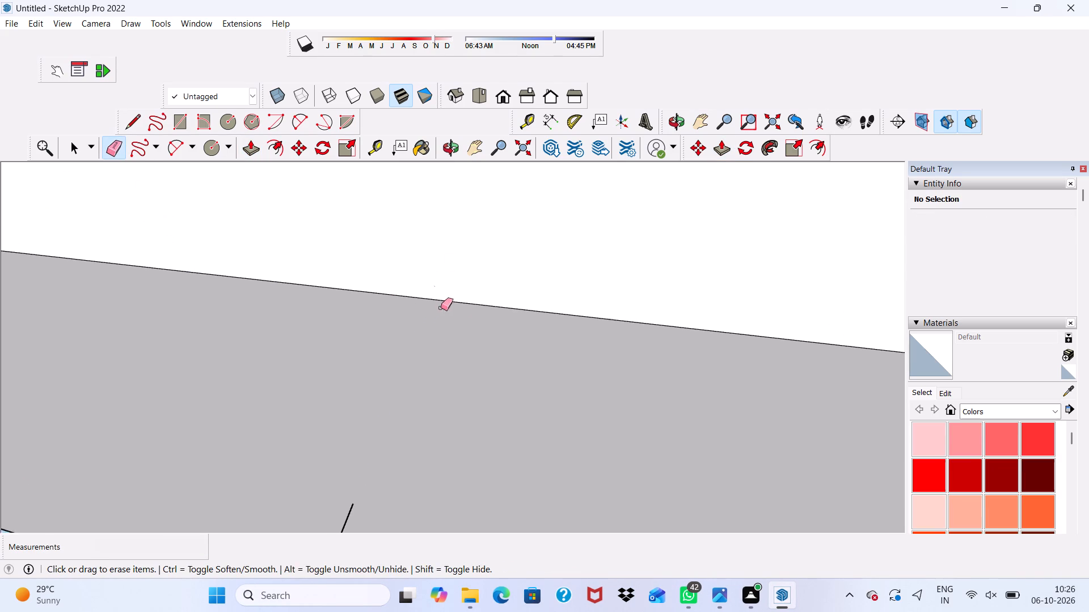
Erase the remaining pieces of the seam between the left end strip and the slab's underside.
scroll(441, 308, down, 2)
scroll(454, 304, up, 1)
scroll(454, 305, down, 8)
drag(368, 453, 385, 458)
scroll(374, 424, down, 1)
scroll(374, 424, up, 1)
scroll(374, 424, down, 1)
scroll(373, 424, up, 1)
scroll(373, 424, down, 8)
scroll(360, 340, down, 15)
scroll(293, 336, up, 1)
scroll(297, 343, down, 2)
scroll(388, 441, up, 5)
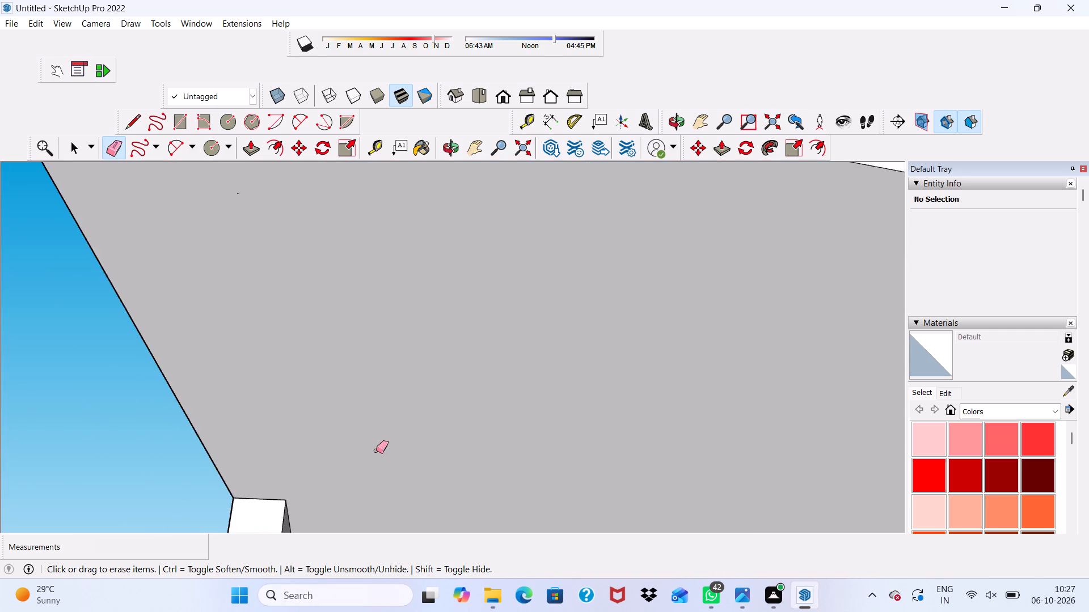
scroll(376, 450, up, 2)
scroll(292, 421, down, 2)
scroll(301, 415, up, 2)
scroll(306, 413, down, 13)
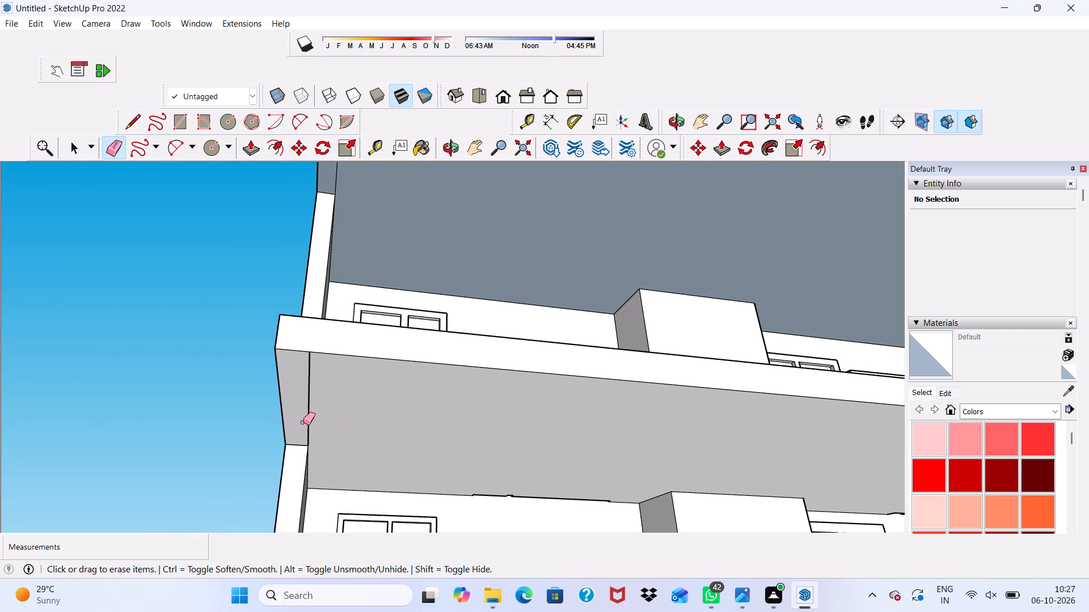
drag(303, 420, 334, 405)
drag(307, 363, 316, 359)
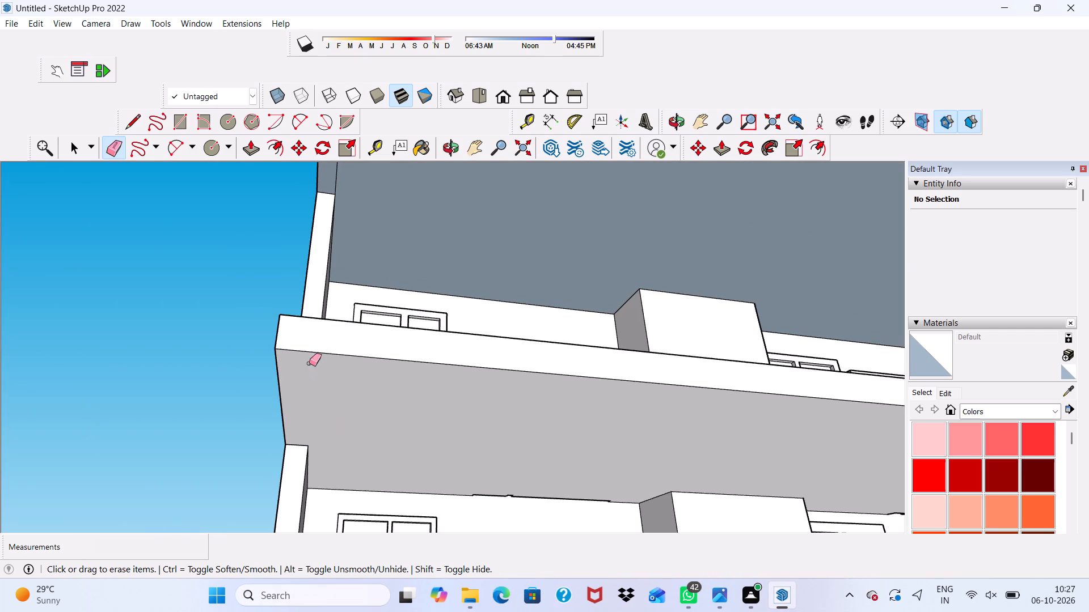
Erase the tiny stray edge left on the slab's underside near its left front corner.
scroll(323, 431, up, 6)
drag(280, 263, 289, 250)
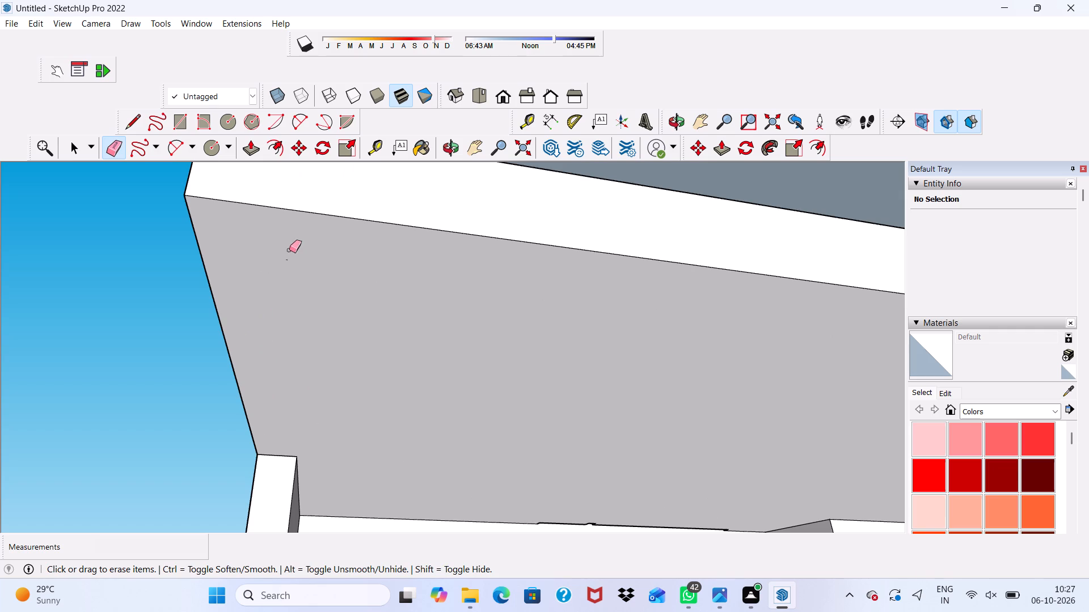
drag(289, 250, 290, 270)
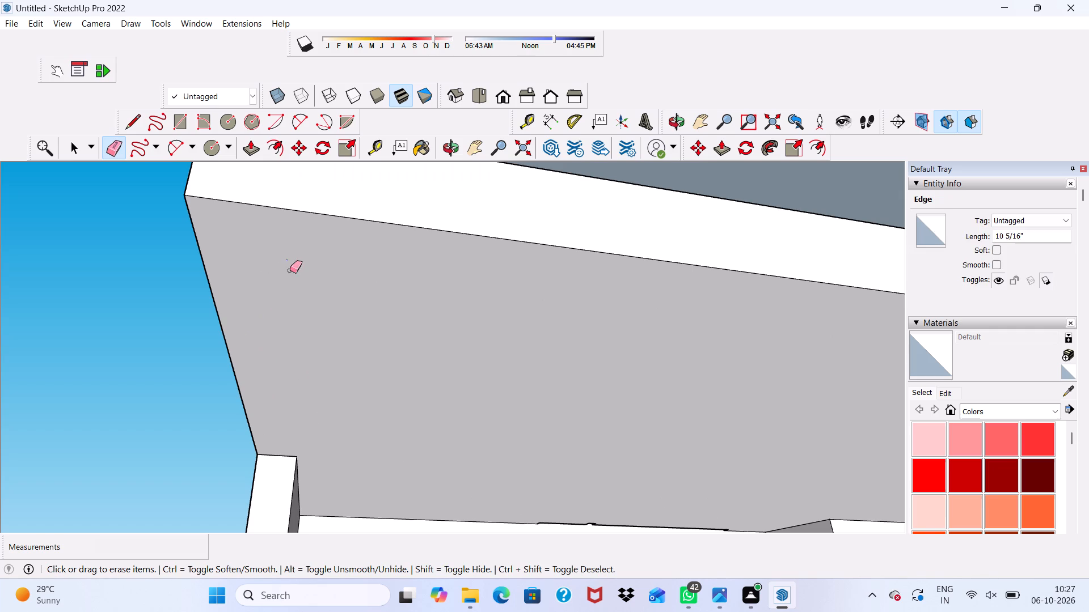
drag(290, 270, 290, 269)
scroll(289, 258, up, 5)
drag(291, 259, 297, 313)
scroll(265, 308, down, 7)
scroll(243, 327, up, 1)
scroll(247, 331, down, 7)
scroll(244, 318, up, 1)
scroll(244, 324, down, 3)
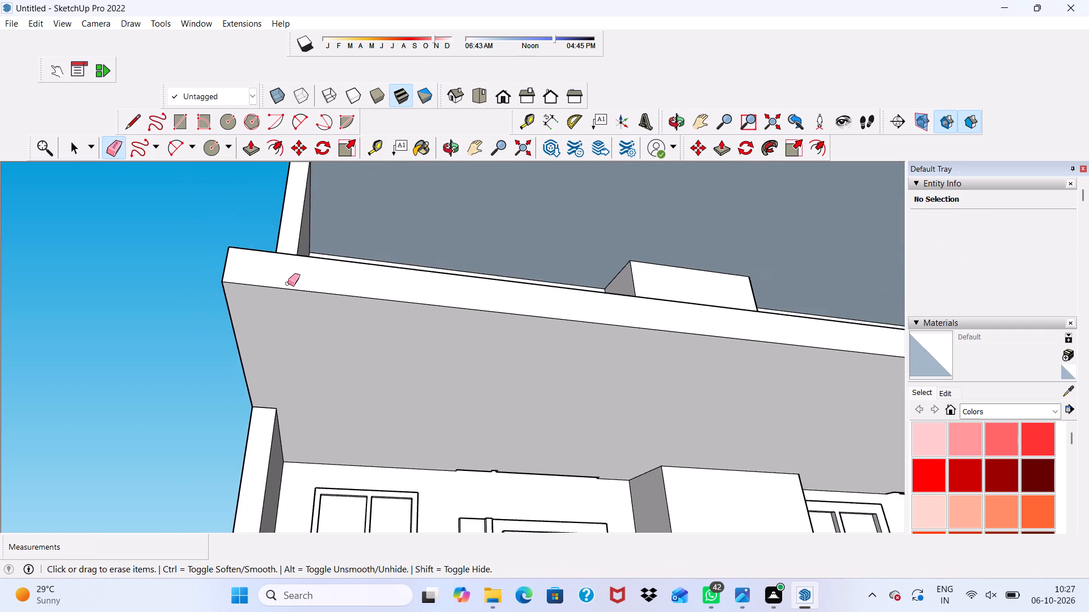
Erase the underside seam, the vertical front seam and the leftover stub at the right end of the upper thickened slab.
scroll(288, 283, down, 1)
middle_drag(291, 286, 117, 377)
middle_click(117, 377)
scroll(117, 376, up, 1)
scroll(127, 381, down, 6)
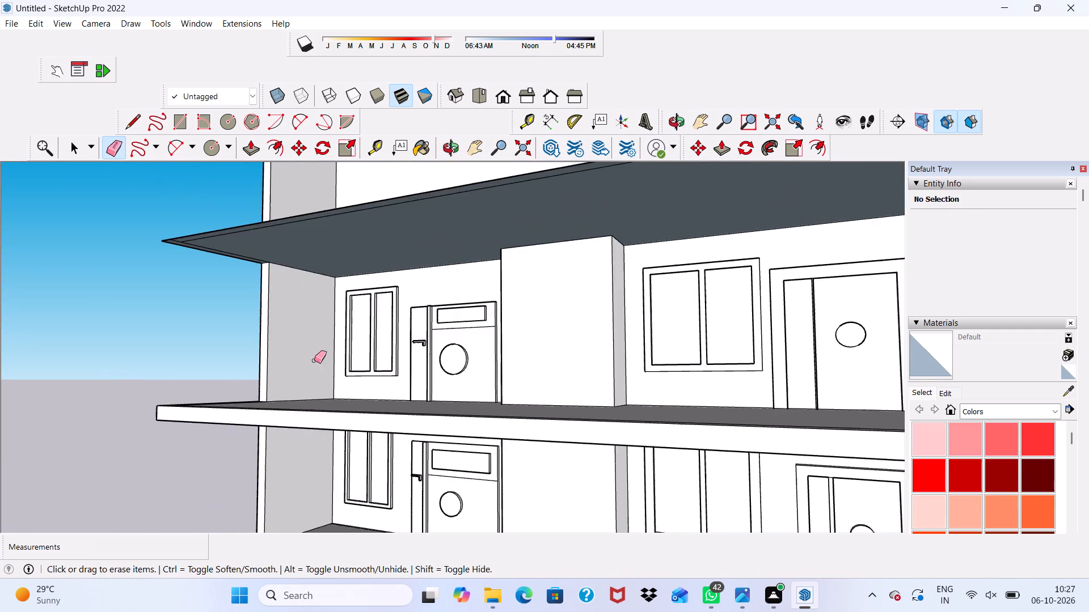
scroll(336, 335, down, 5)
middle_drag(359, 358, 433, 253)
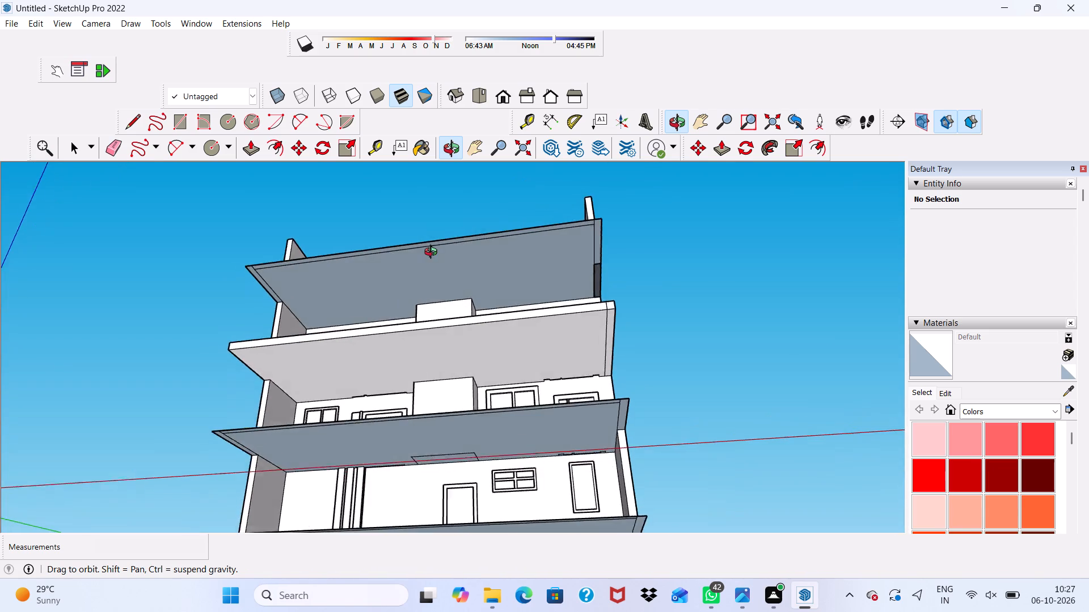
middle_drag(433, 253, 436, 253)
scroll(673, 324, up, 6)
scroll(579, 352, up, 5)
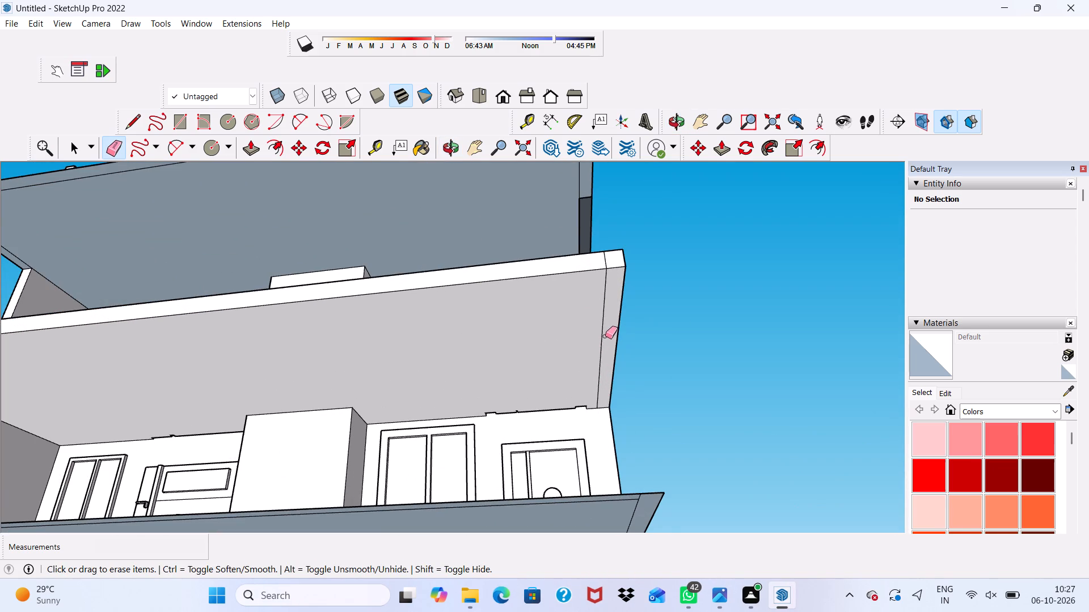
drag(602, 337, 597, 341)
scroll(579, 264, up, 5)
drag(622, 252, 627, 253)
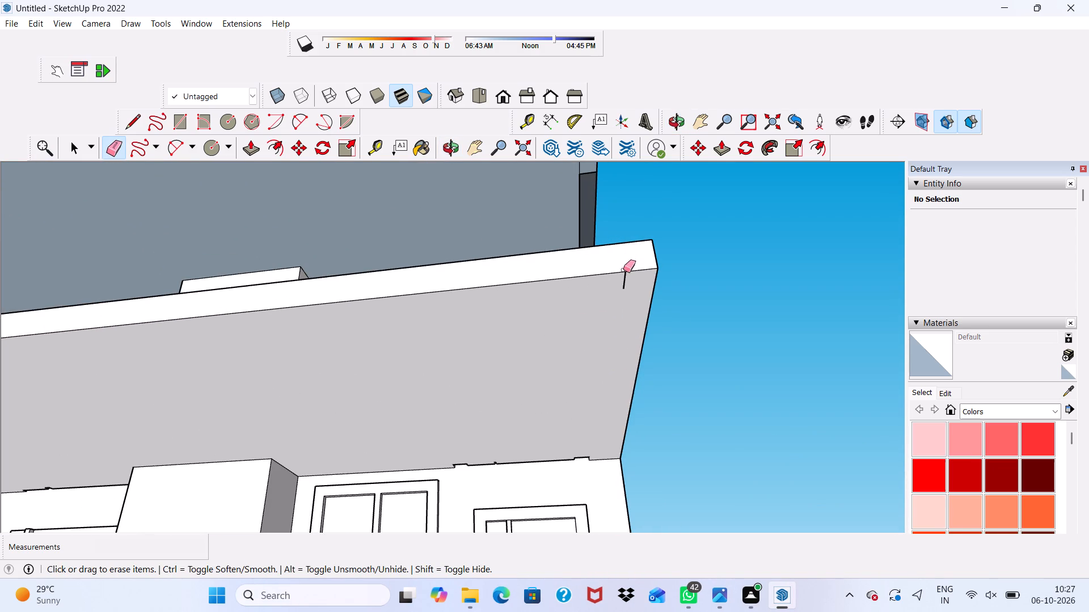
drag(624, 281, 610, 288)
Push/Pull the main underside face of the projecting slab above the ground floor down 1'.
scroll(520, 276, down, 13)
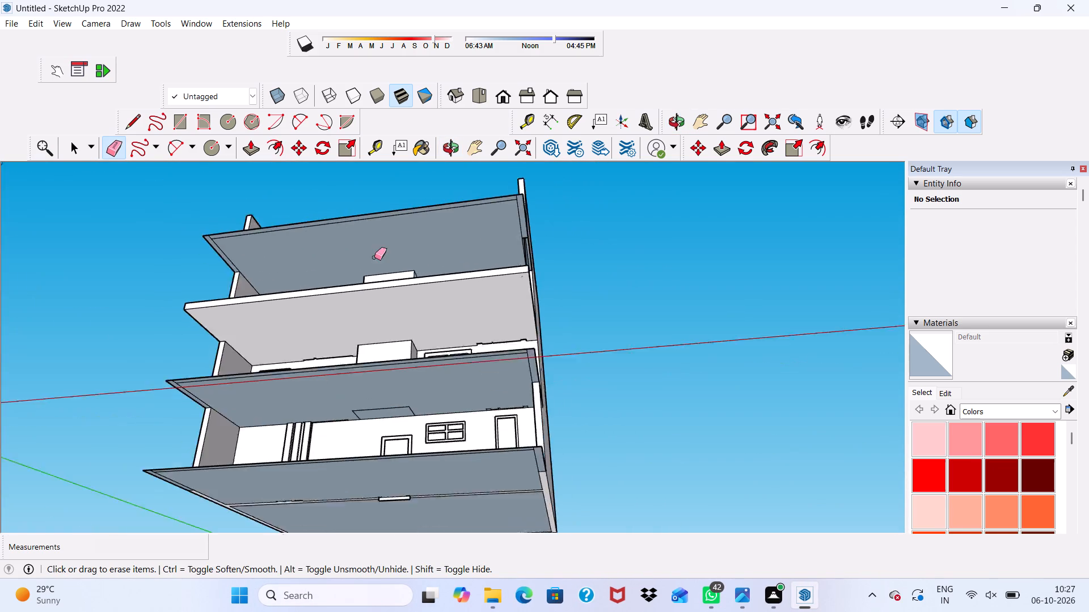
scroll(374, 257, down, 2)
middle_drag(379, 267, 456, 416)
scroll(454, 415, down, 1)
scroll(348, 307, up, 5)
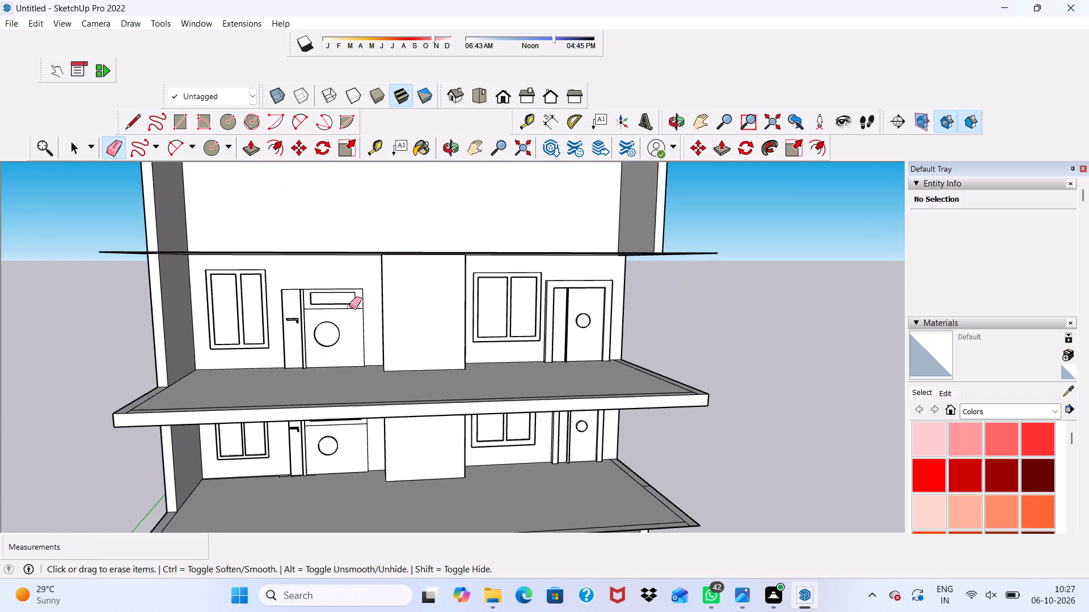
scroll(352, 329, down, 2)
key(space)
scroll(302, 409, up, 4)
scroll(246, 373, down, 12)
middle_drag(368, 463, 391, 387)
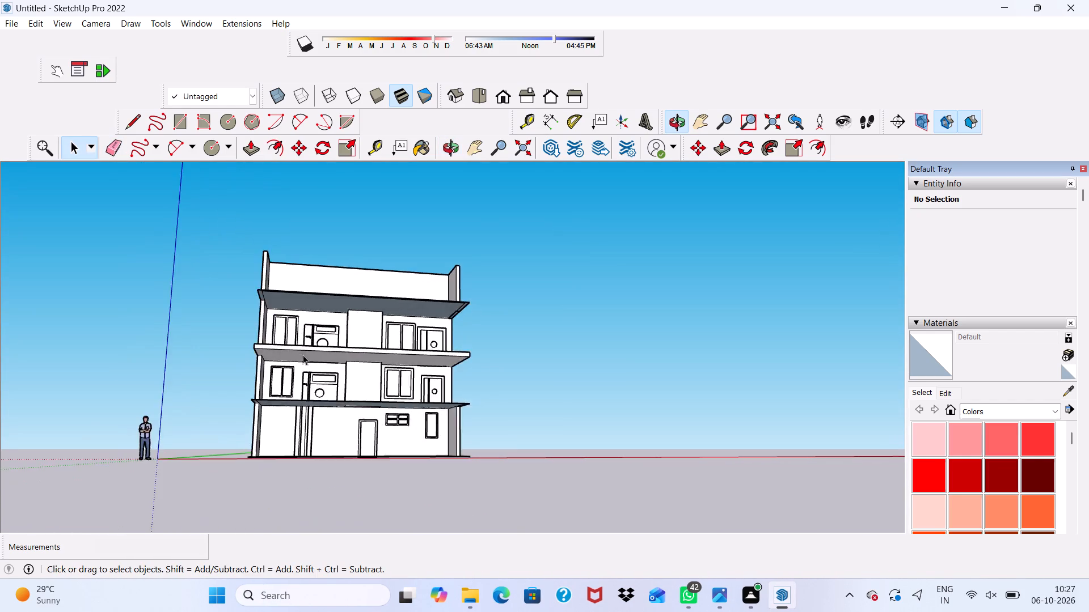
scroll(305, 344, up, 7)
scroll(315, 377, down, 4)
scroll(373, 398, up, 4)
scroll(367, 403, down, 5)
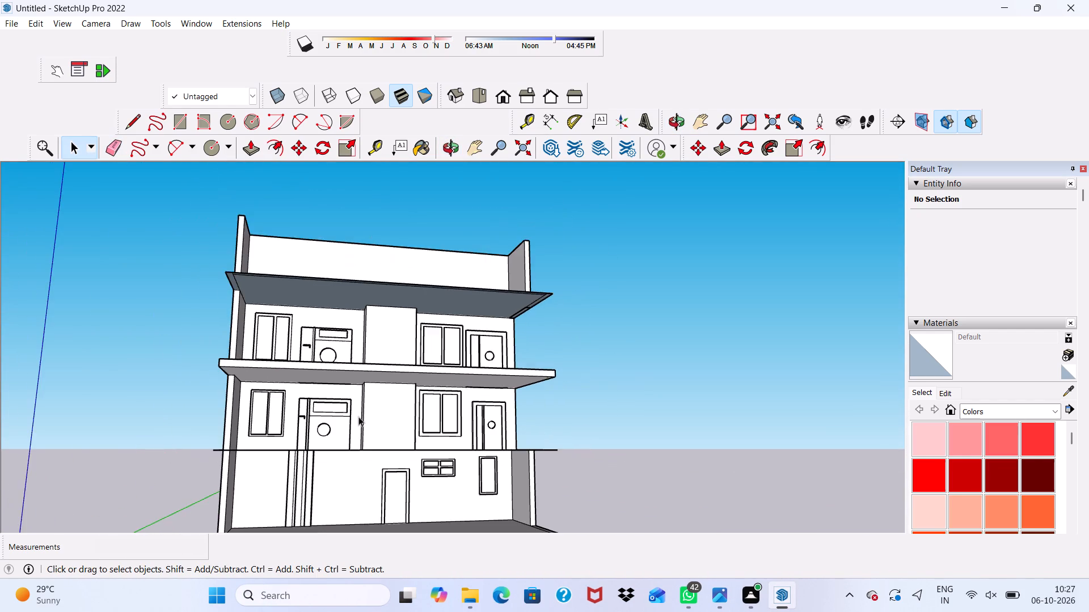
middle_drag(358, 416, 346, 279)
scroll(306, 336, up, 6)
scroll(289, 363, down, 2)
click(272, 397)
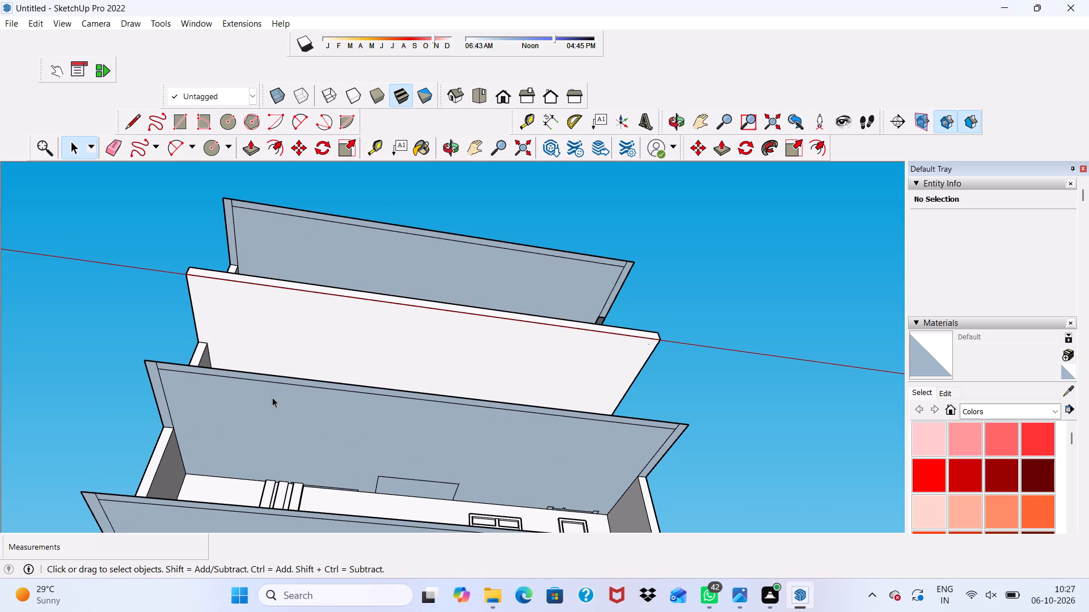
click(246, 144)
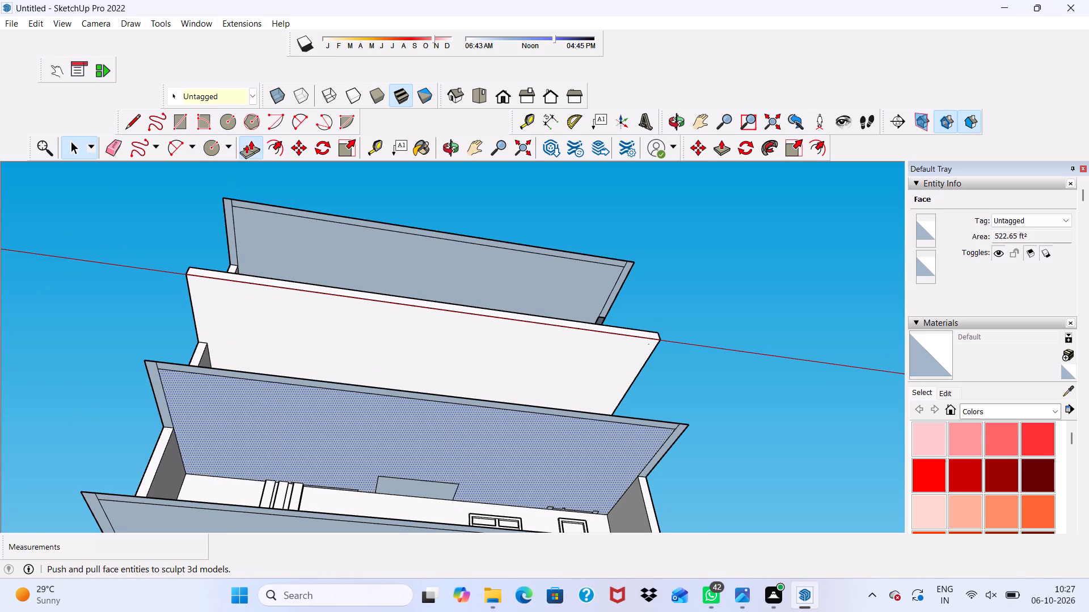
click(370, 427)
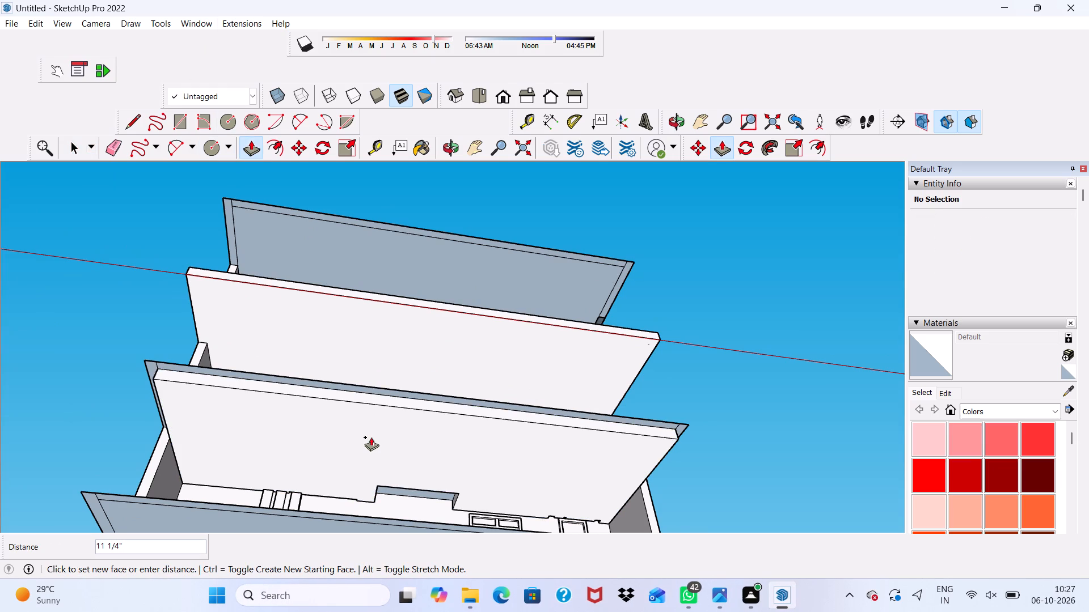
text(1')
key(Return)
Push/Pull the front edge strip of the same slab down 1', flush with its underside.
scroll(374, 432, up, 3)
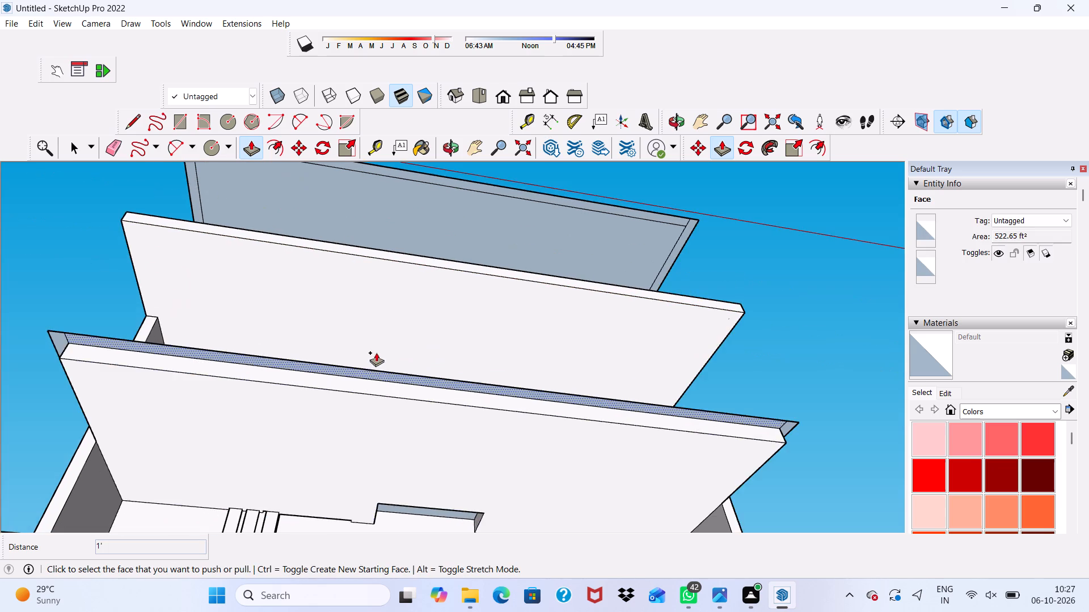
scroll(375, 367, up, 3)
click(373, 381)
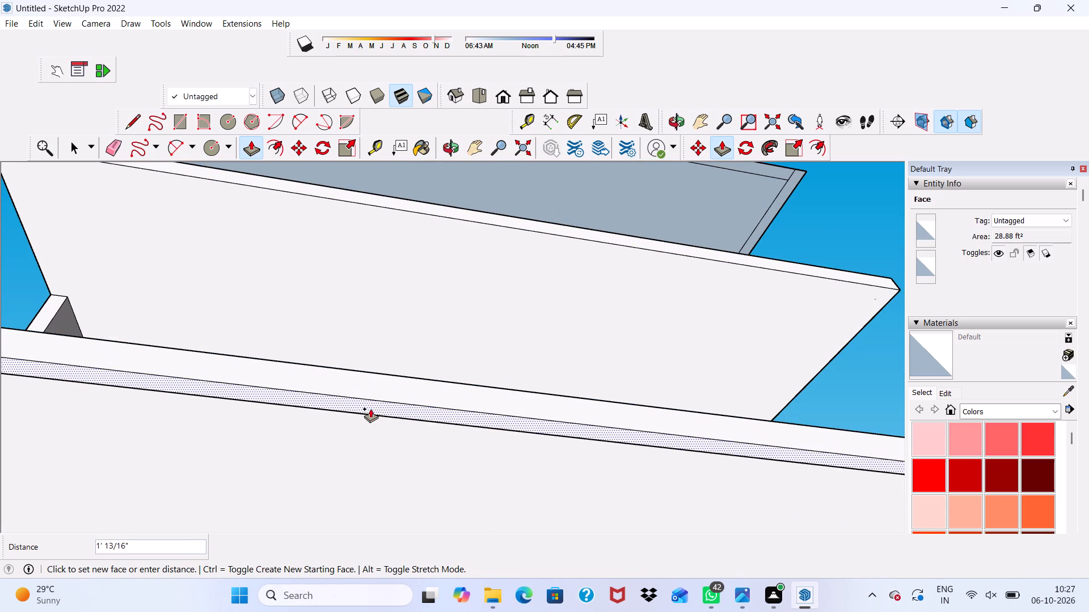
scroll(373, 411, down, 1)
middle_drag(372, 411, 392, 347)
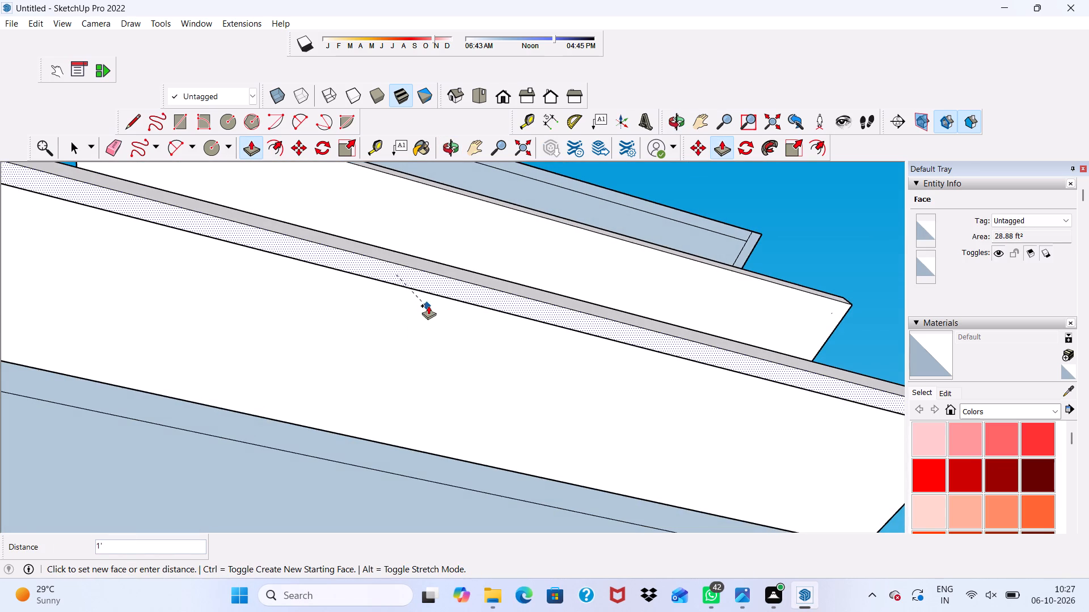
click(428, 305)
Push/Pull the recessed rectangle in the slab's underside down about 5 13/16", and the remaining 6 3/16" to sit flush.
scroll(310, 321, down, 7)
middle_drag(227, 365, 275, 456)
scroll(297, 478, up, 8)
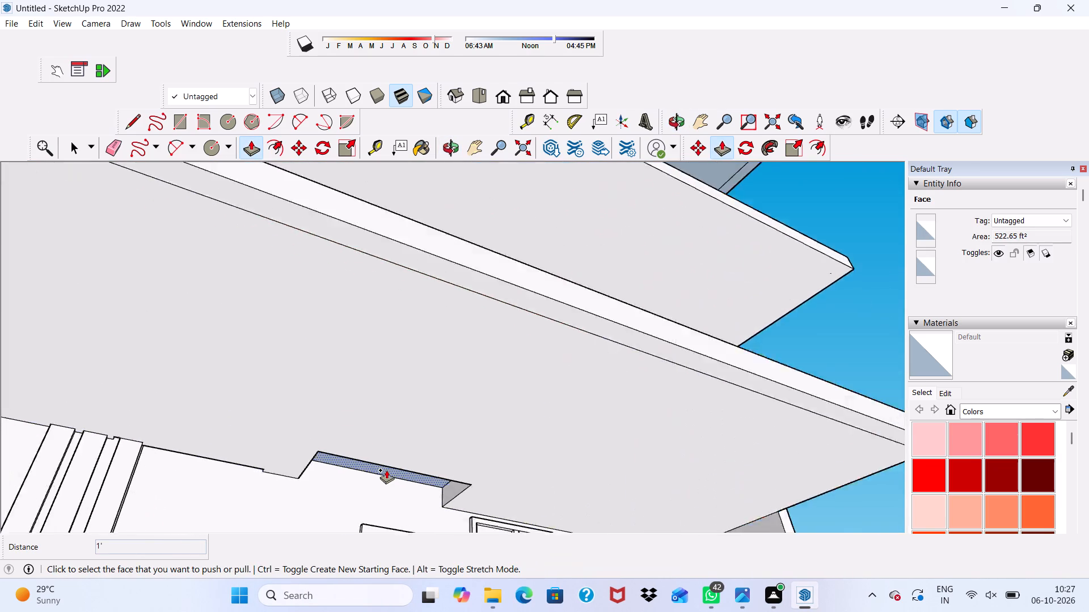
scroll(386, 470, up, 2)
drag(387, 469, 387, 483)
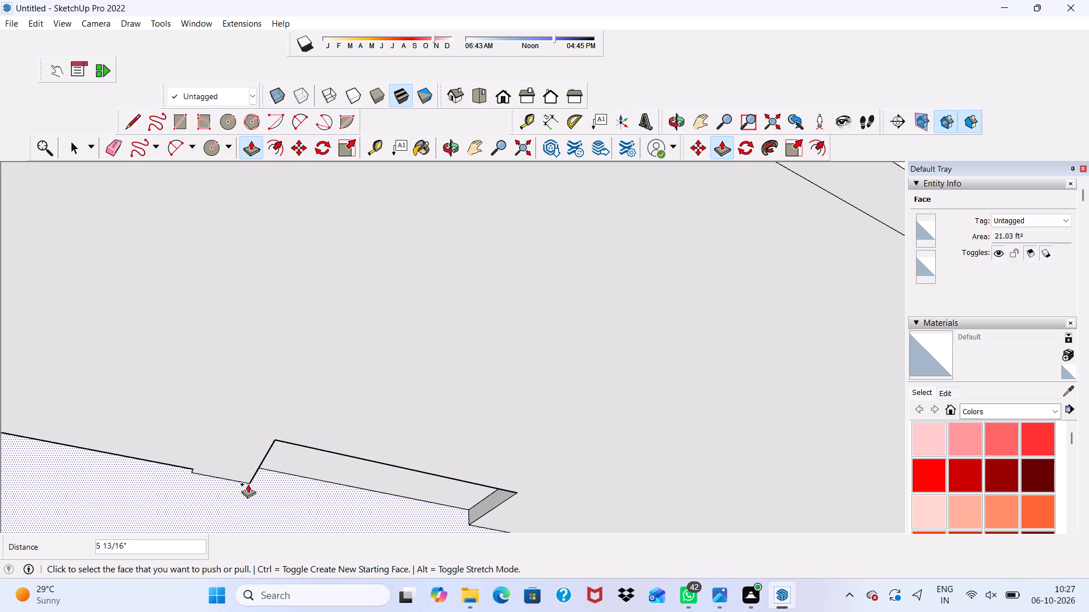
click(252, 468)
scroll(424, 491, up, 5)
scroll(448, 488, down, 1)
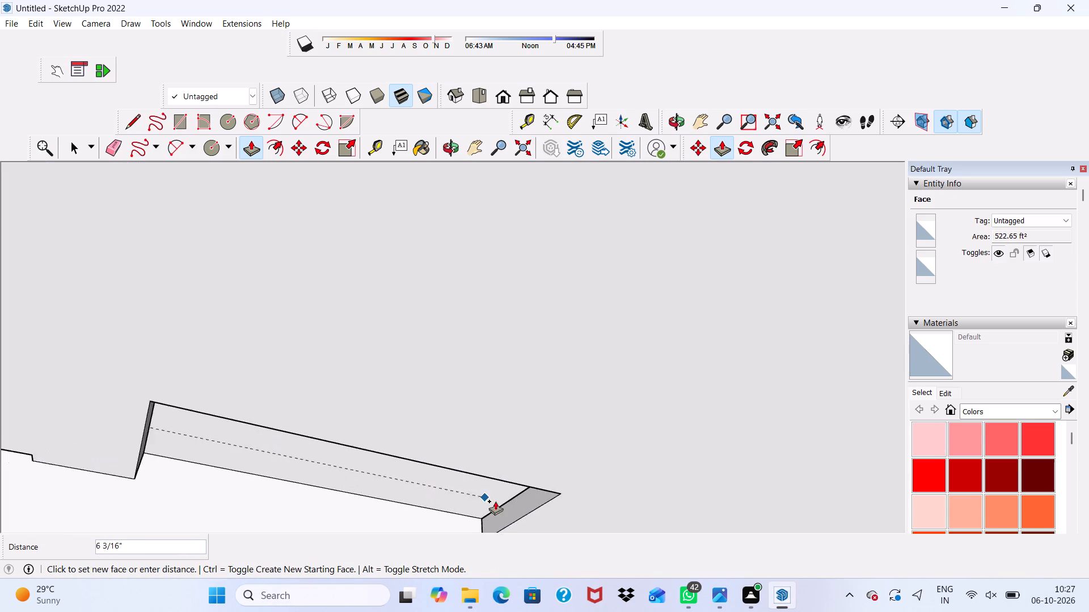
scroll(212, 496, up, 1)
scroll(210, 494, down, 3)
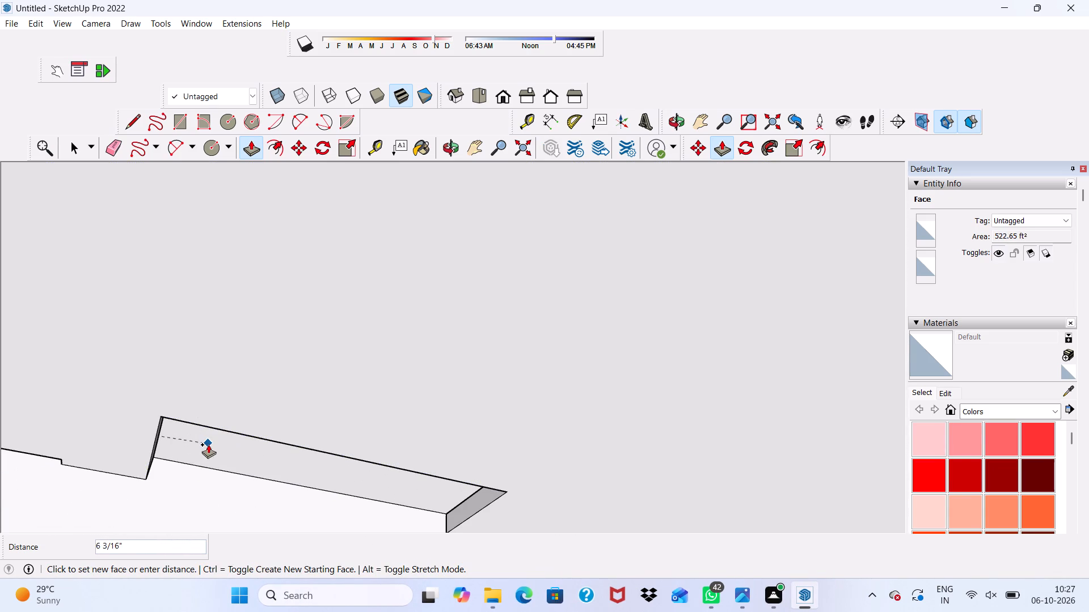
click(208, 444)
click(229, 445)
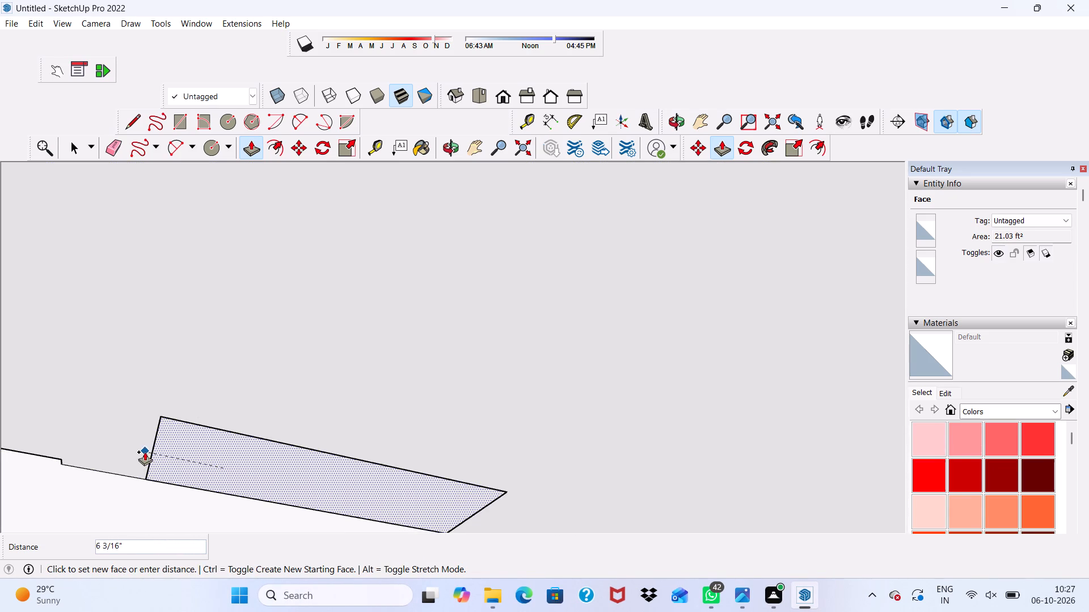
click(136, 446)
Push/Pull the left end strip of the slab above the ground floor down 1', flush with the underside.
scroll(297, 443, down, 16)
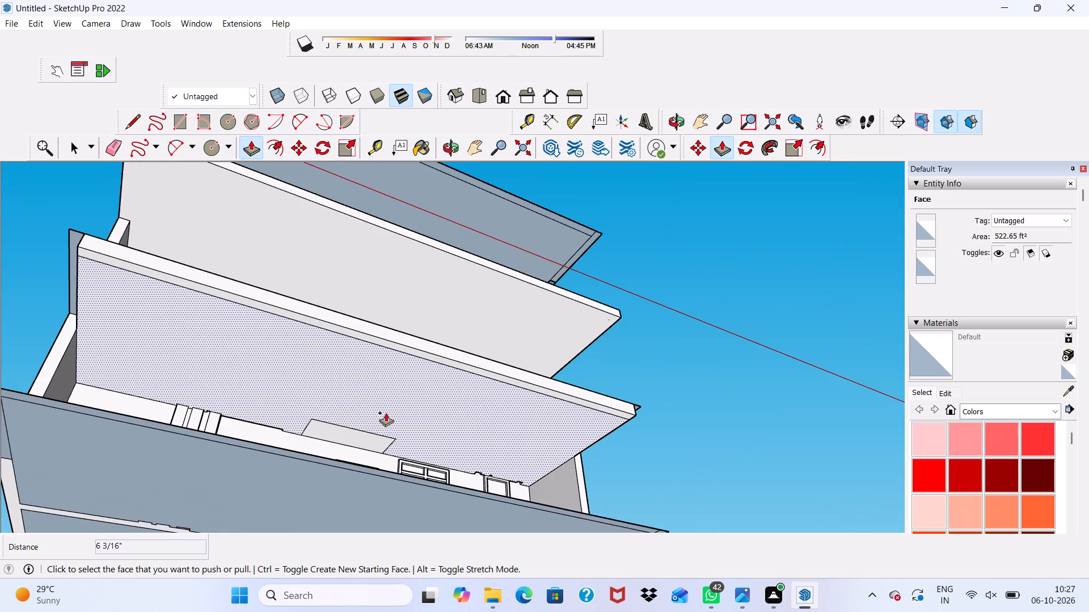
middle_drag(86, 314, 256, 398)
scroll(302, 311, up, 5)
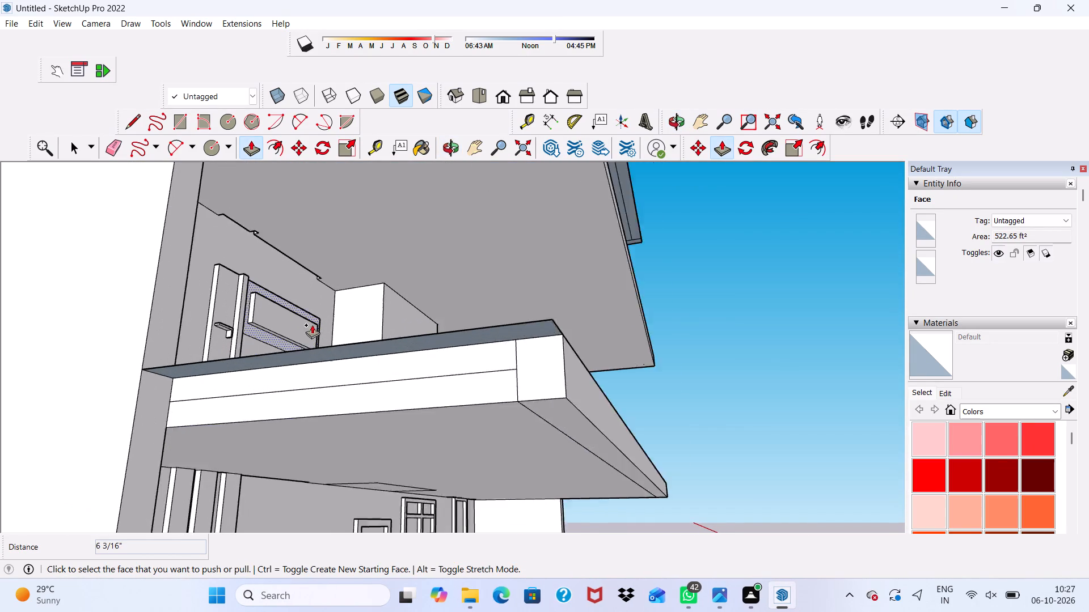
click(334, 367)
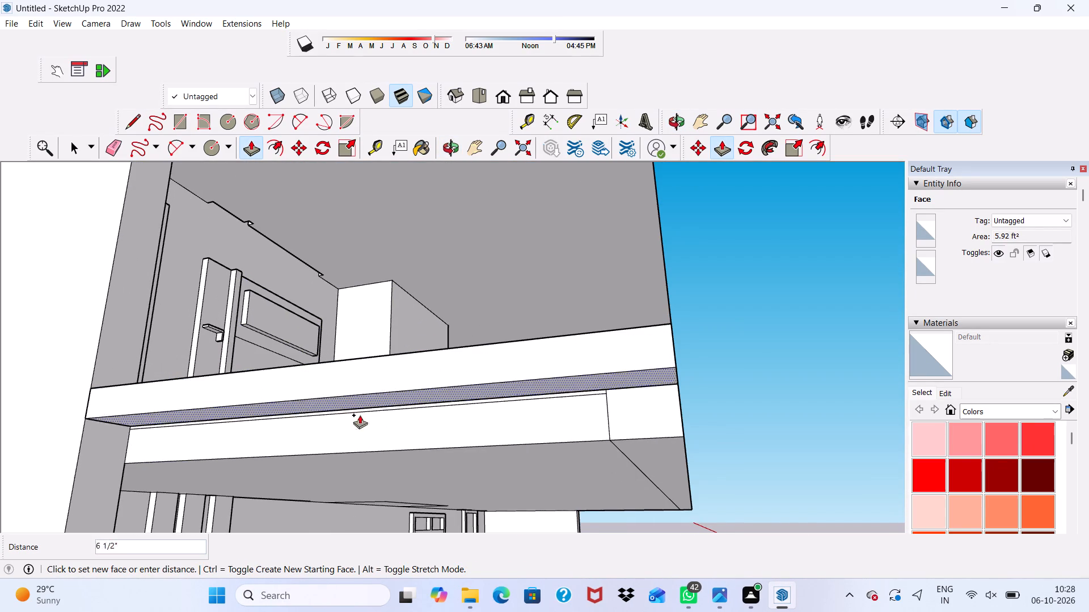
click(443, 454)
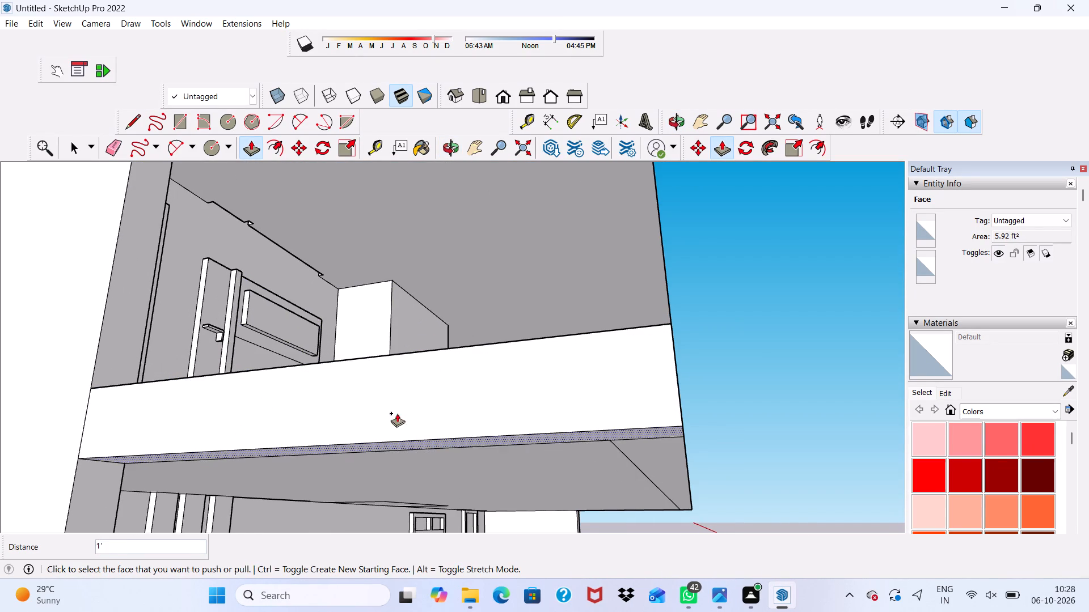
Push/Pull the right end strip of the slab above the ground floor down 1', flush with the underside.
scroll(376, 413, down, 11)
middle_drag(445, 430, 86, 365)
scroll(76, 370, down, 2)
scroll(110, 415, up, 1)
scroll(119, 425, down, 2)
scroll(128, 434, up, 1)
scroll(137, 439, down, 2)
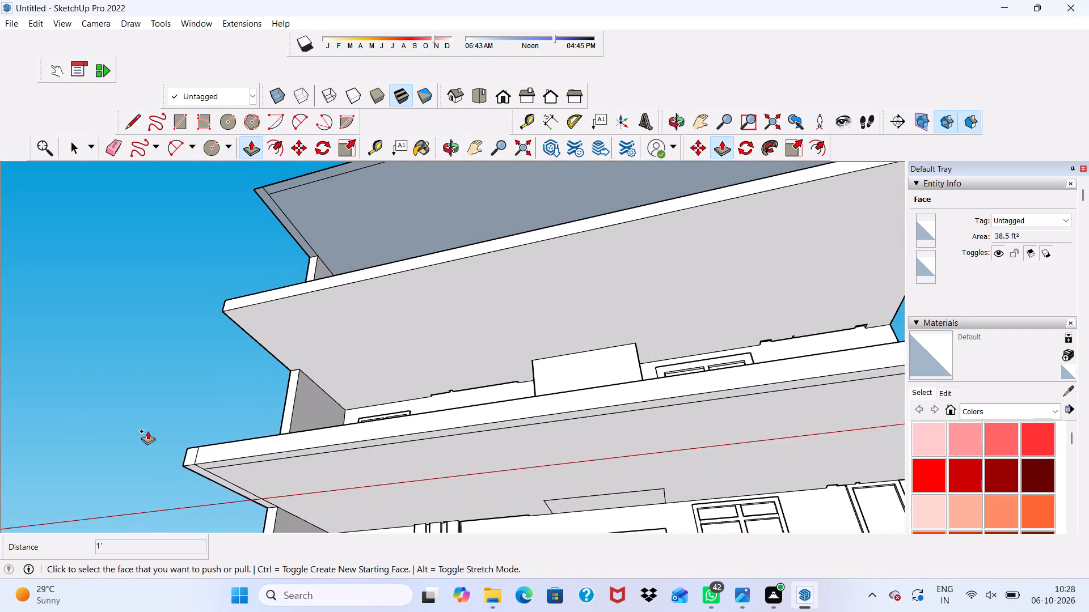
scroll(147, 431, down, 3)
scroll(554, 394, down, 5)
scroll(789, 385, up, 5)
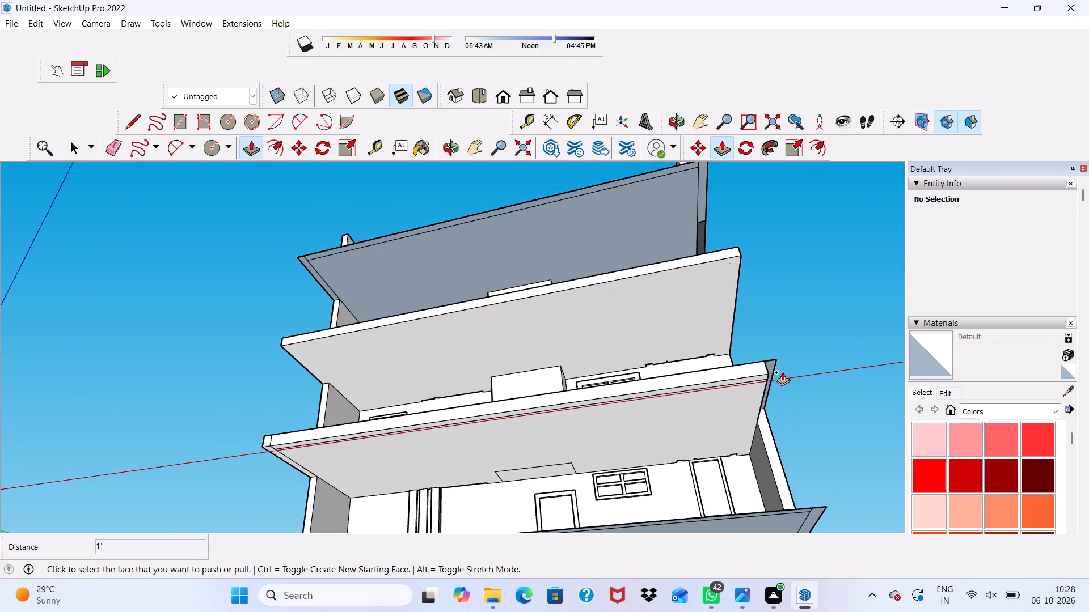
scroll(782, 372, up, 20)
scroll(782, 372, up, 2)
click(775, 357)
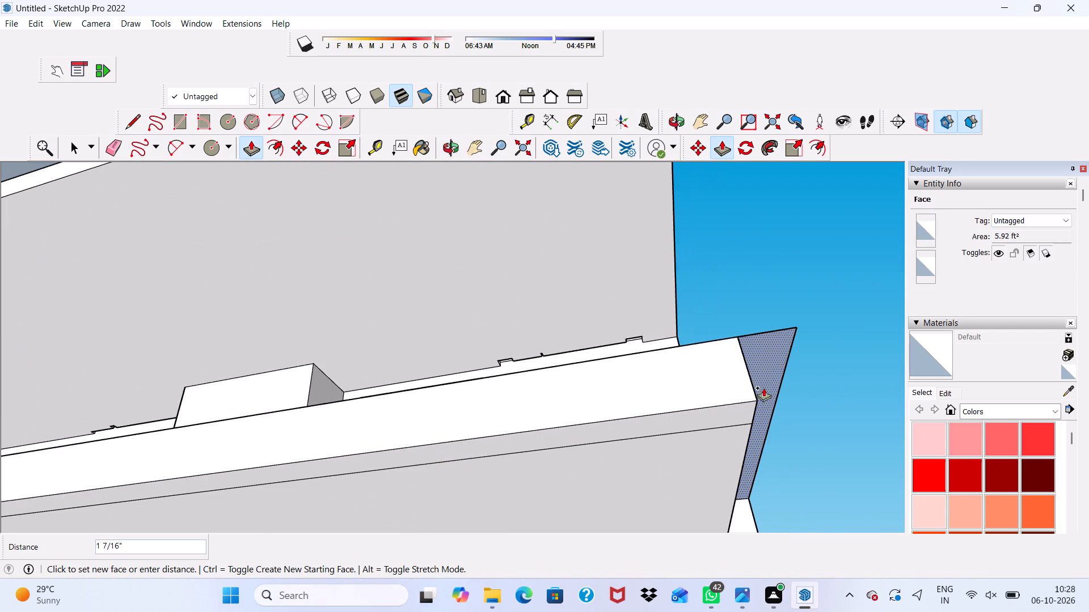
click(712, 431)
Erase the long seam between the front strip and the main underside of the slab above the ground floor.
scroll(569, 402, down, 6)
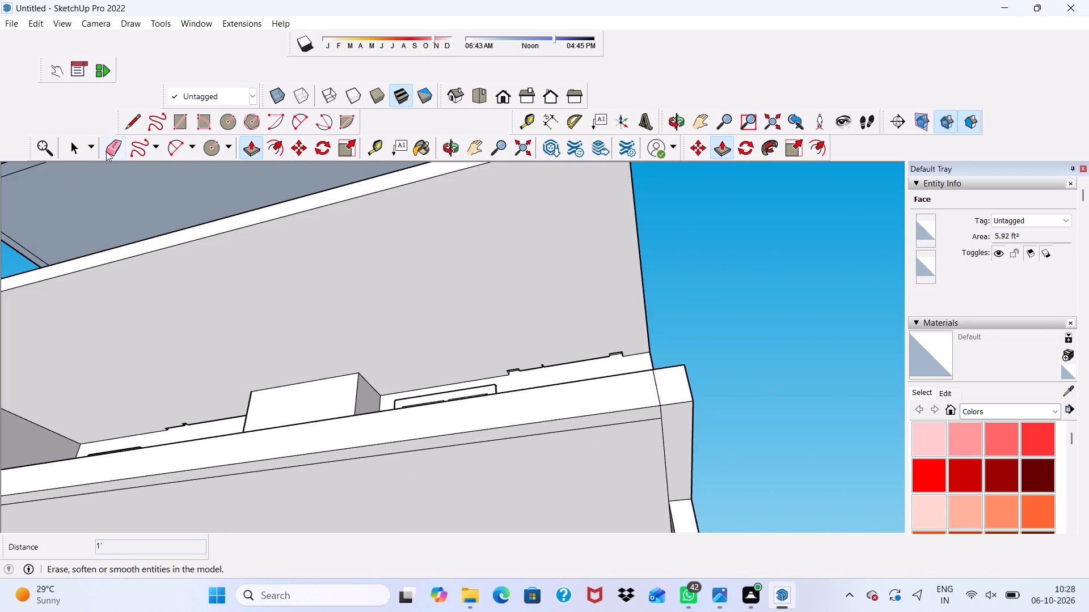
click(128, 139)
click(123, 142)
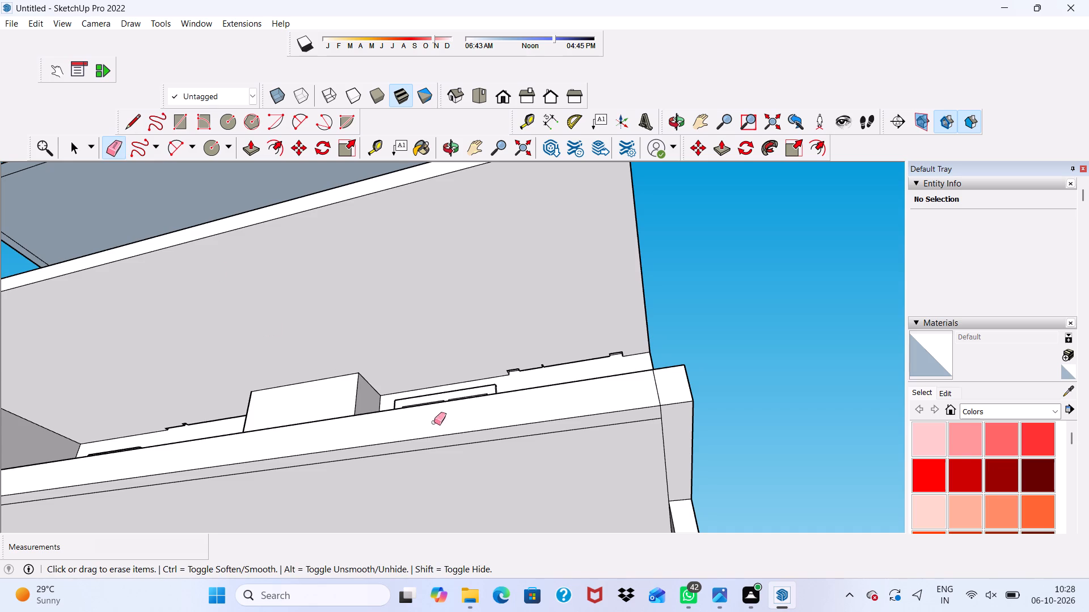
scroll(438, 428, up, 4)
drag(476, 439, 484, 450)
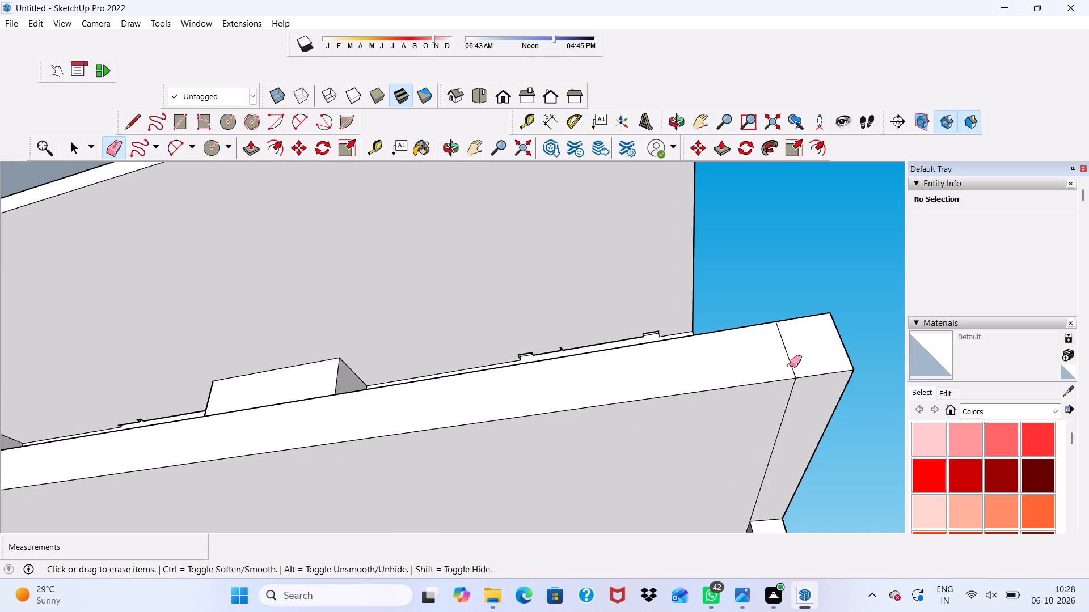
Erase the vertical front seam, the underside seam and its leftover stub at the slab's right end.
click(788, 361)
click(773, 415)
drag(800, 407, 782, 413)
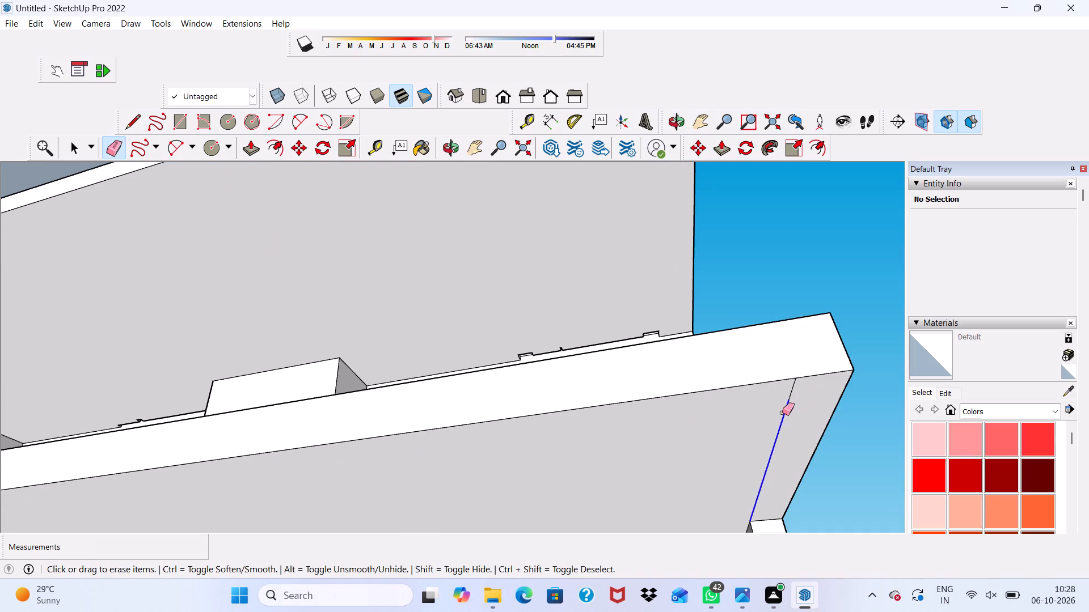
drag(782, 413, 775, 418)
scroll(659, 386, down, 3)
scroll(592, 392, up, 1)
scroll(584, 393, down, 4)
scroll(711, 401, up, 4)
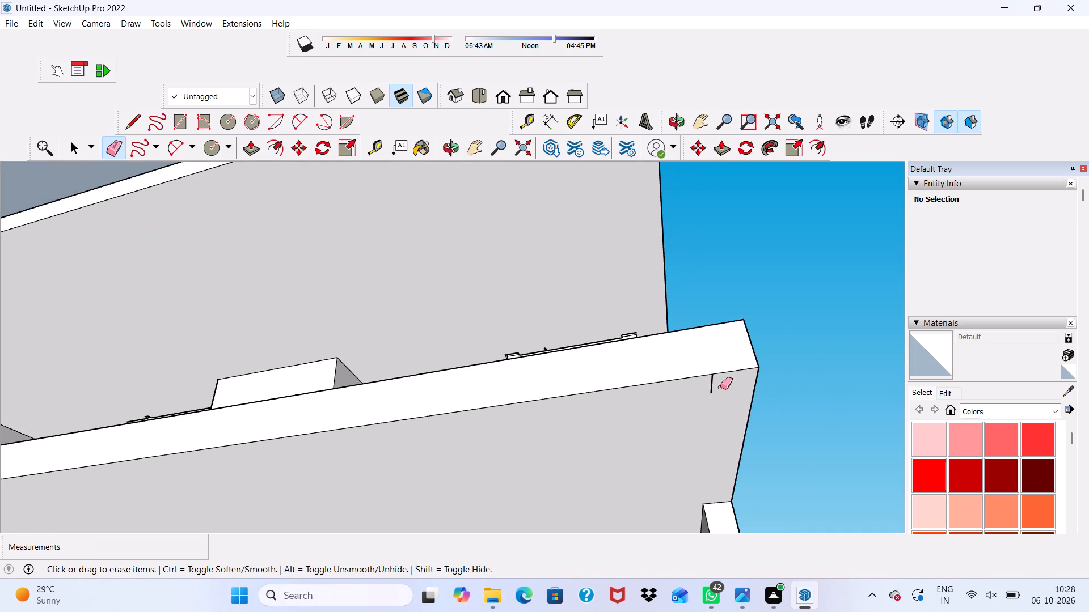
drag(720, 387, 709, 384)
scroll(617, 406, down, 17)
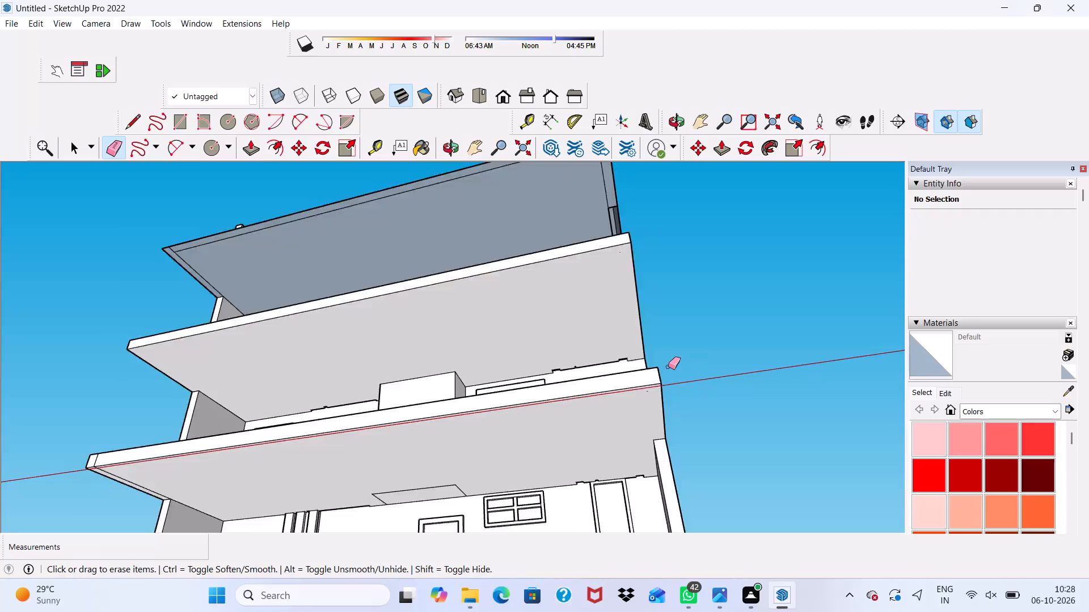
Erase the underside seam, the vertical front seam and the leftover stub at the slab's left end.
scroll(668, 367, down, 3)
middle_drag(143, 420, 427, 453)
scroll(354, 436, up, 9)
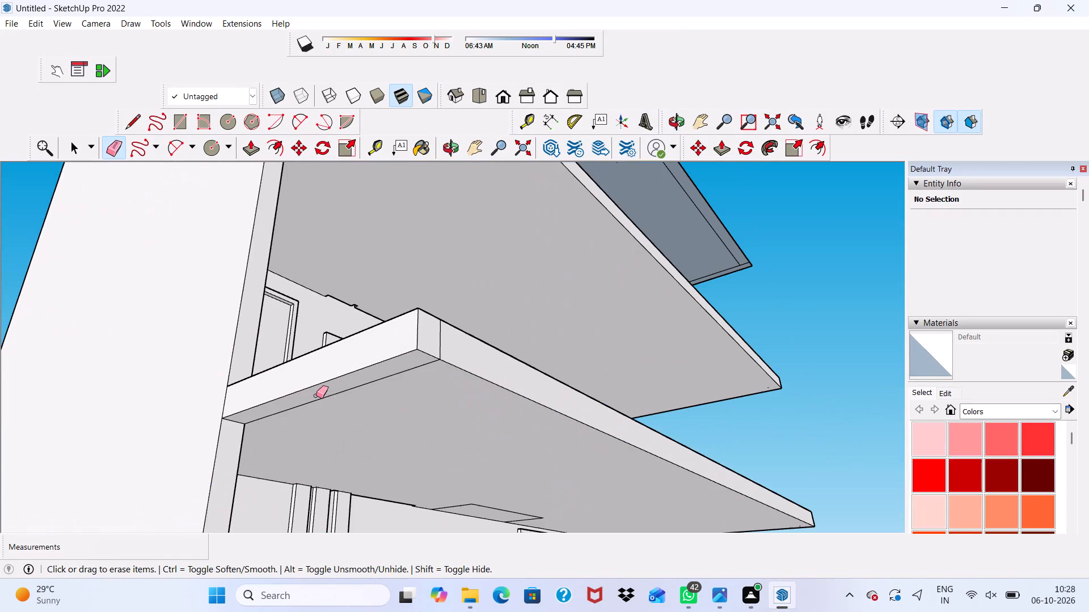
drag(316, 395, 316, 409)
drag(429, 342, 459, 332)
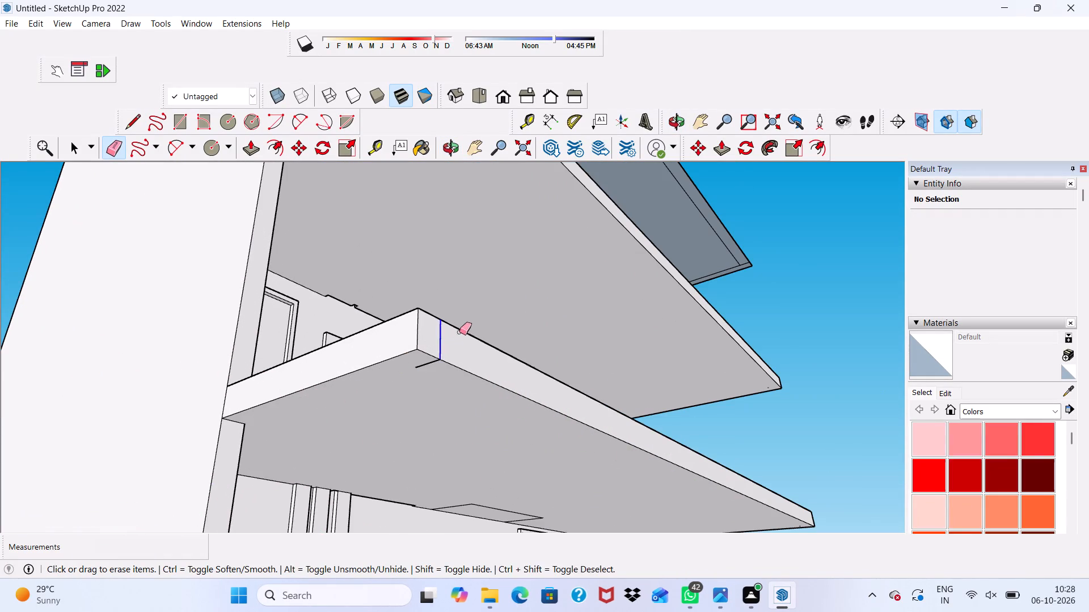
scroll(468, 364, up, 8)
drag(403, 355, 424, 376)
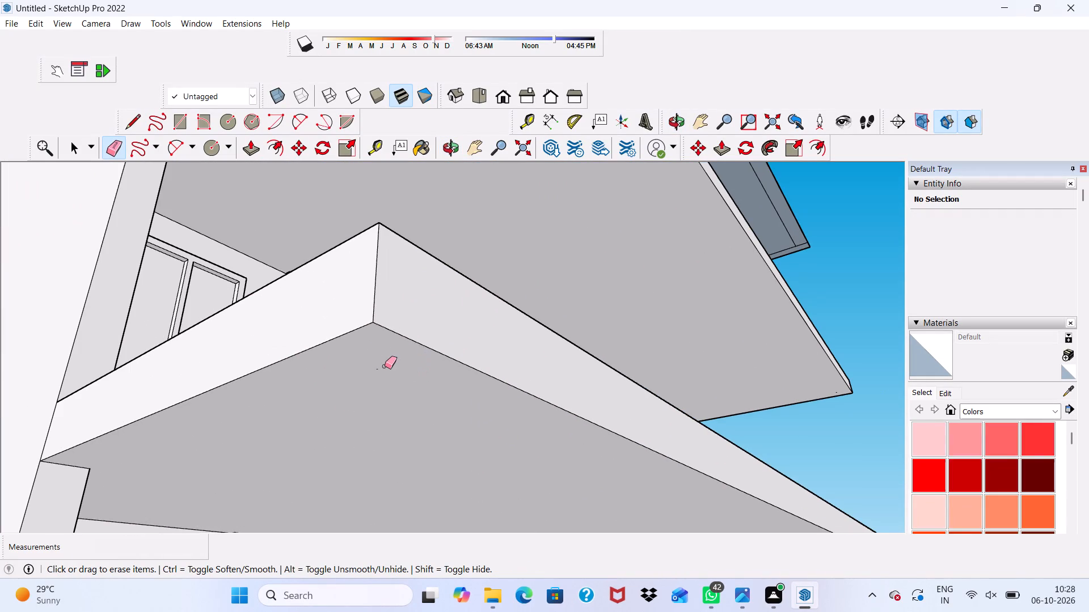
Erase the last stray edge remnant on the underside near the front corner of the slab above the ground floor.
drag(385, 366, 361, 379)
scroll(239, 416, down, 8)
scroll(257, 422, up, 1)
key(space)
Examine the building's front from above, below and straight on, checking the projecting slabs and the top storey.
scroll(468, 368, down, 2)
scroll(478, 370, up, 1)
scroll(478, 370, down, 3)
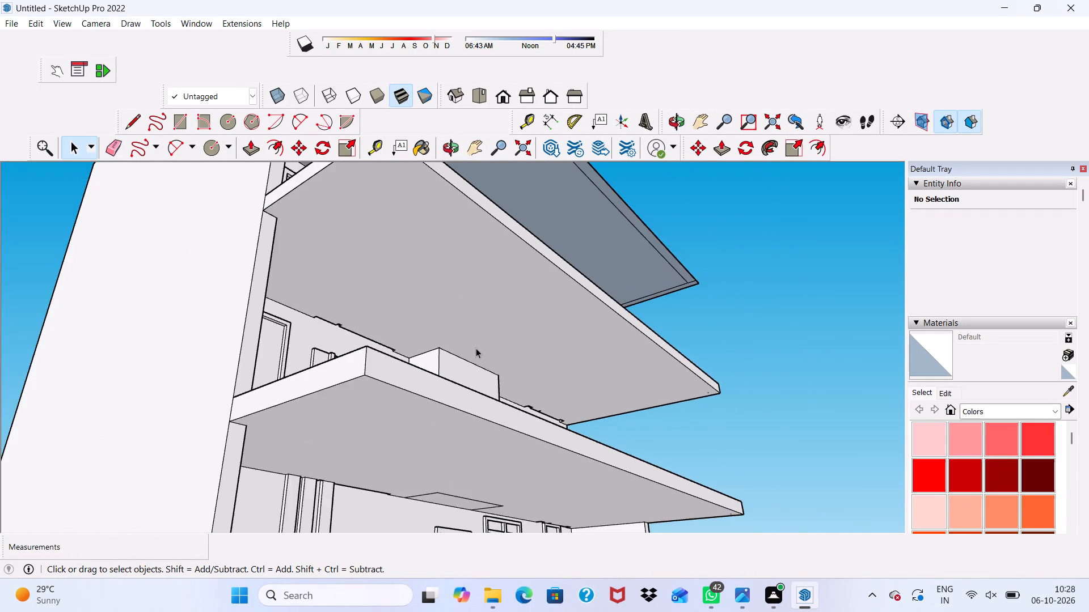
scroll(476, 348, down, 6)
middle_drag(515, 330, 238, 469)
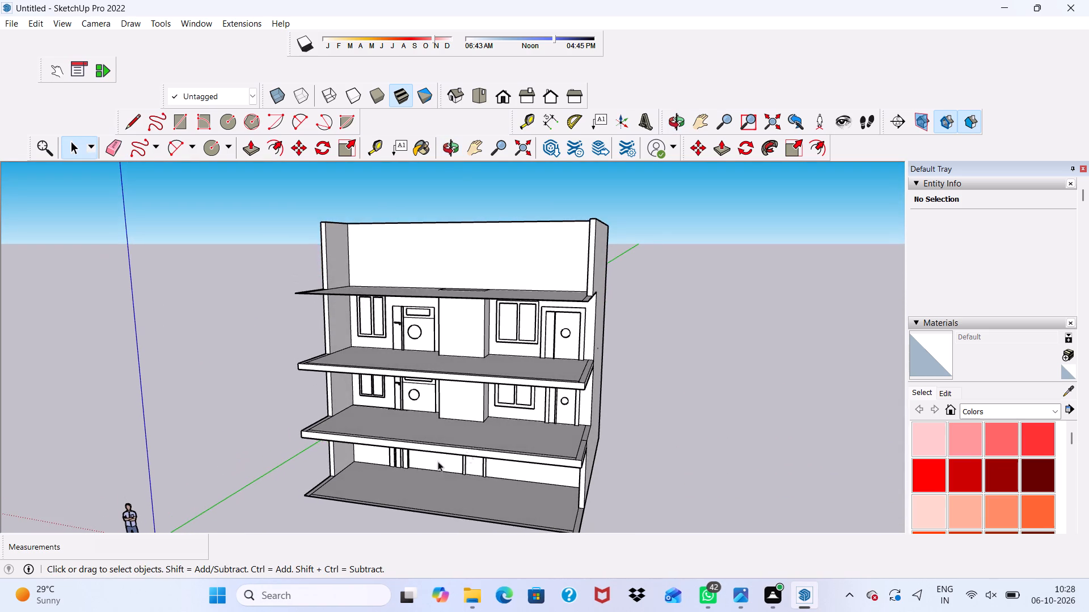
scroll(410, 457, up, 4)
scroll(268, 424, up, 1)
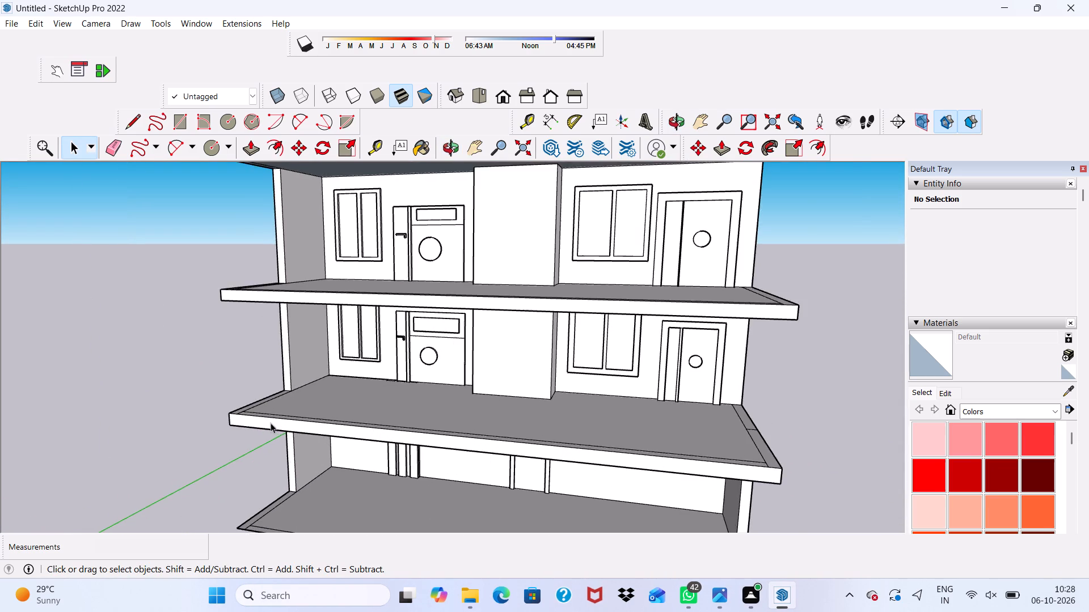
scroll(280, 416, up, 2)
scroll(290, 410, down, 4)
scroll(287, 410, up, 4)
scroll(288, 409, down, 5)
middle_drag(289, 418, 308, 385)
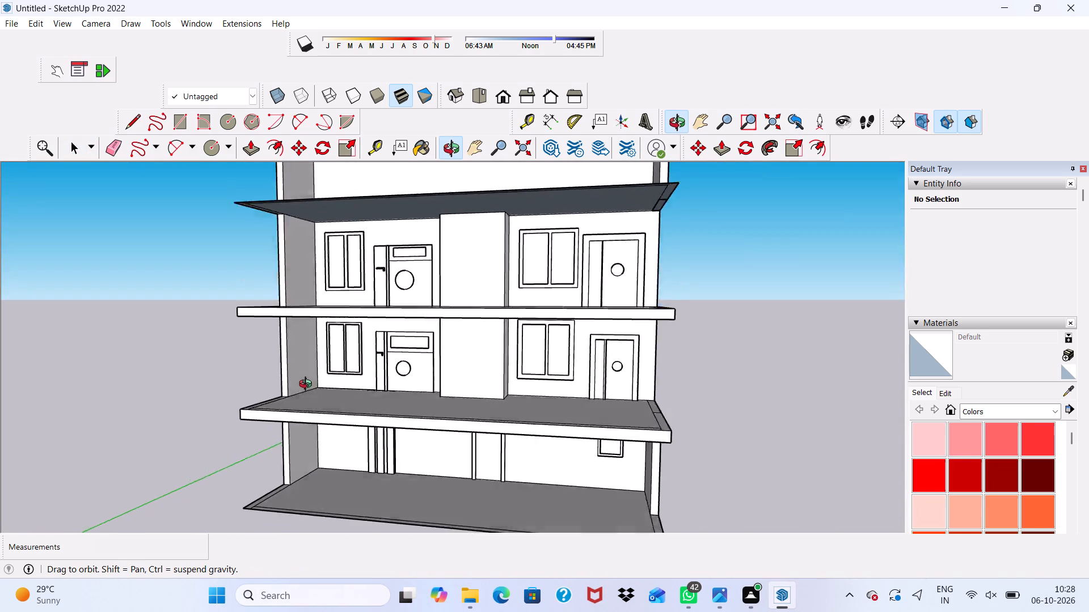
middle_drag(308, 385, 354, 402)
scroll(326, 407, down, 5)
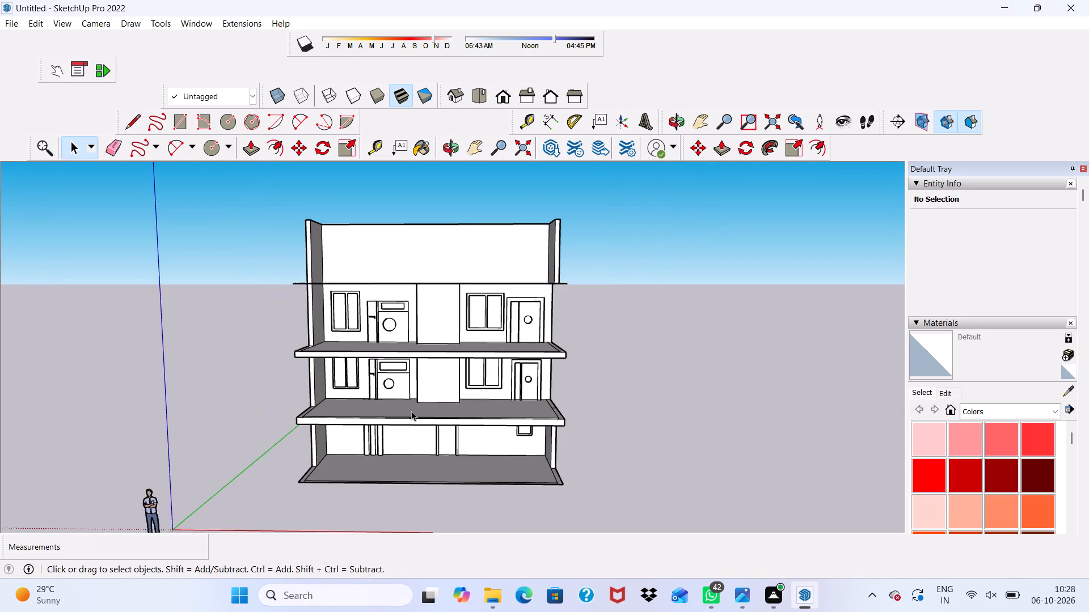
scroll(449, 375, down, 4)
scroll(488, 290, down, 1)
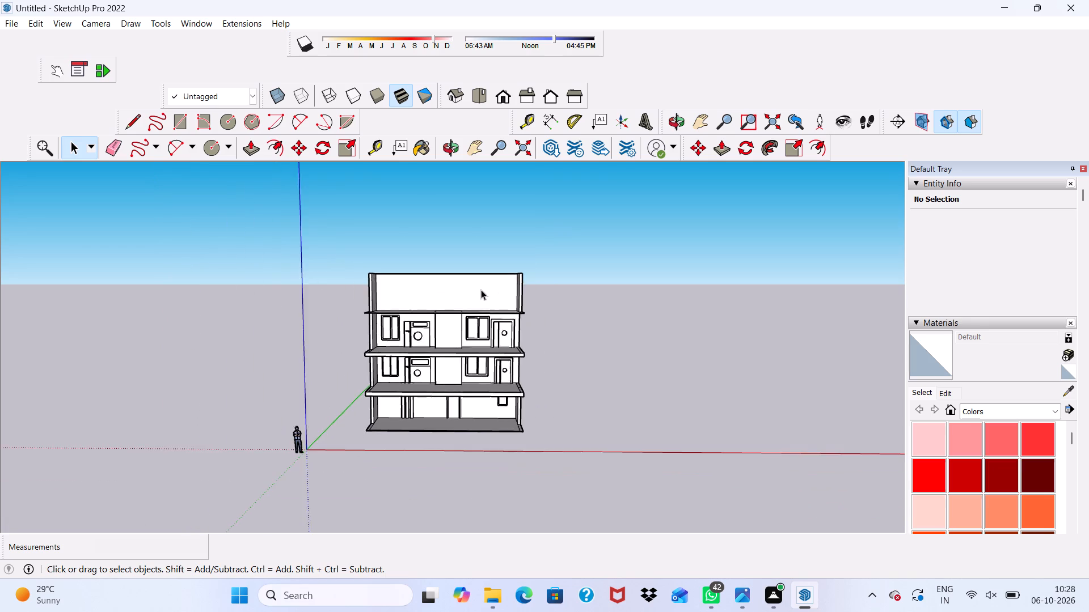
scroll(479, 286, up, 9)
scroll(448, 297, down, 4)
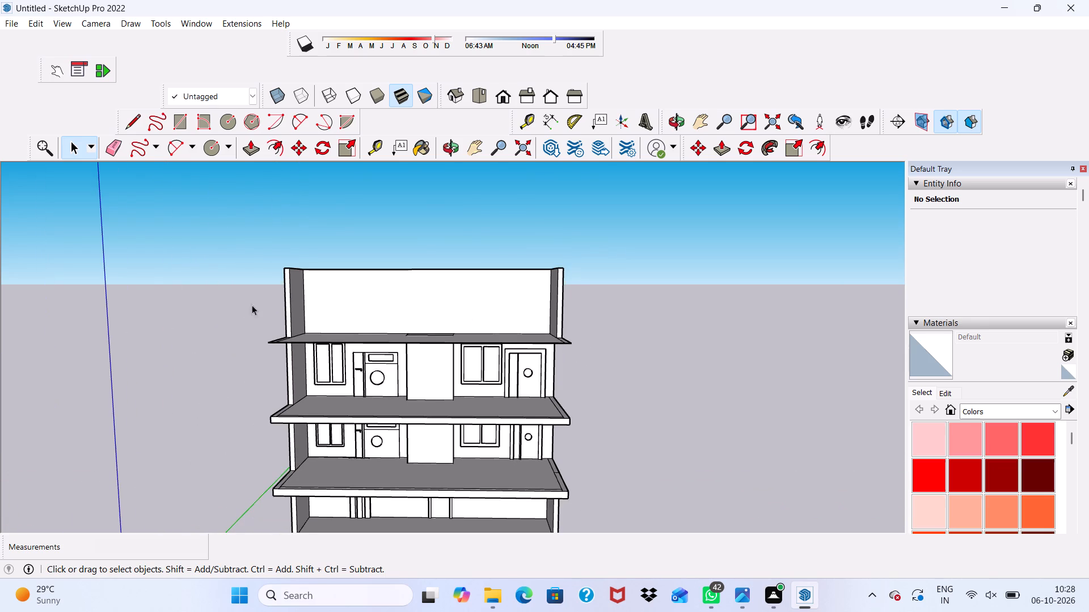
scroll(250, 371, down, 2)
scroll(304, 326, down, 1)
scroll(320, 311, up, 5)
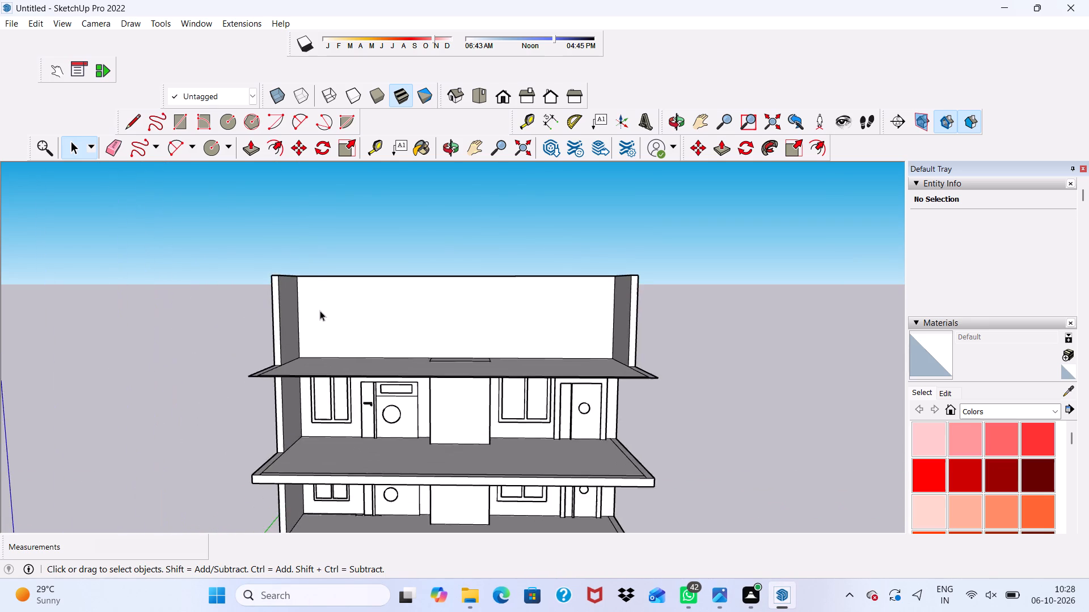
scroll(323, 317, down, 1)
middle_drag(326, 318, 398, 243)
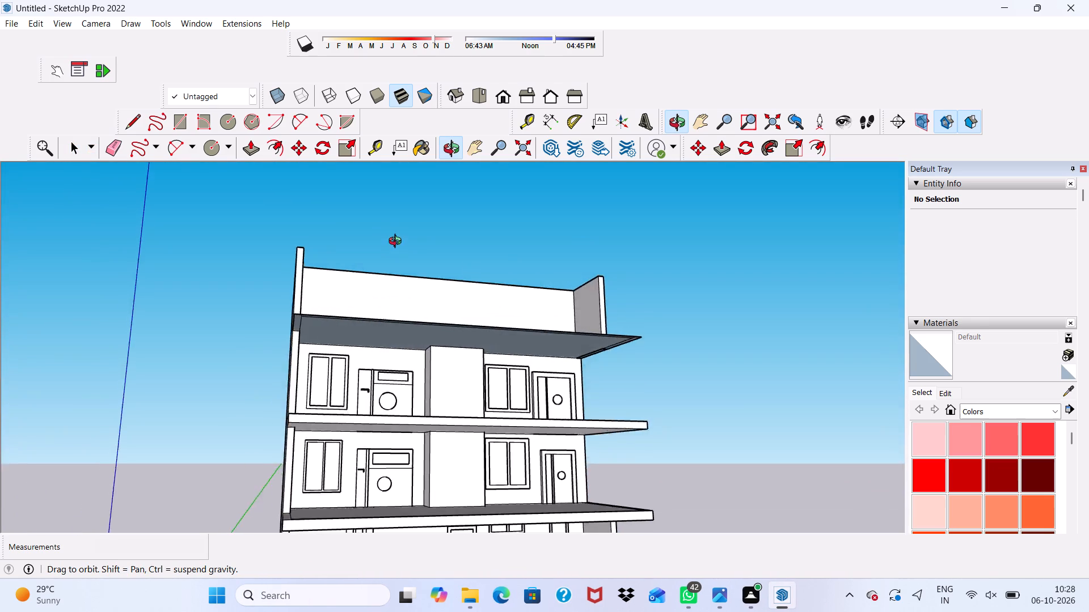
middle_drag(398, 243, 314, 201)
scroll(314, 201, down, 2)
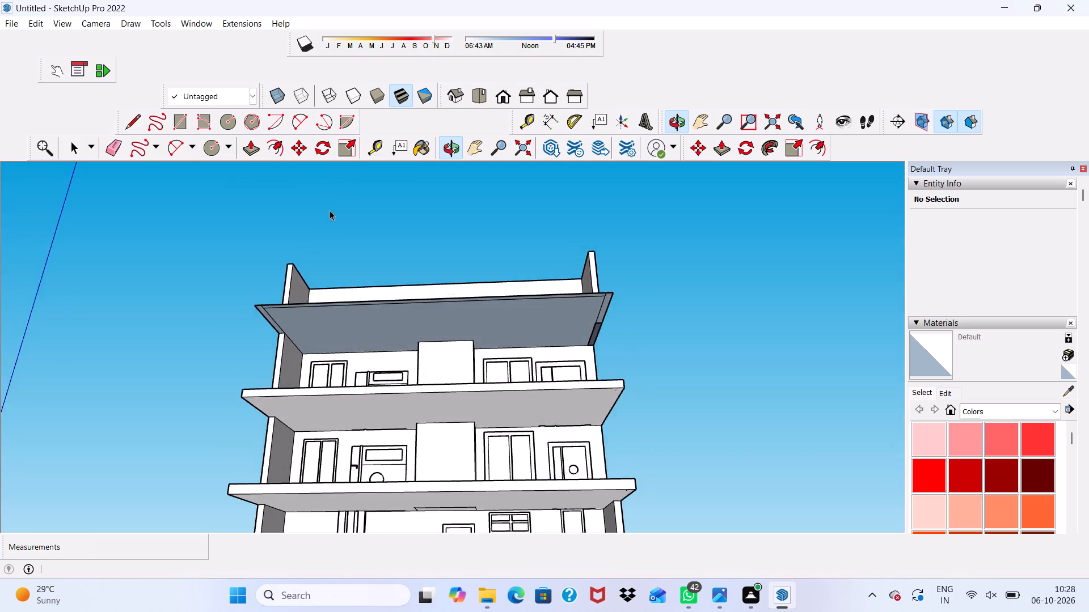
scroll(330, 210, down, 4)
middle_drag(404, 252, 421, 323)
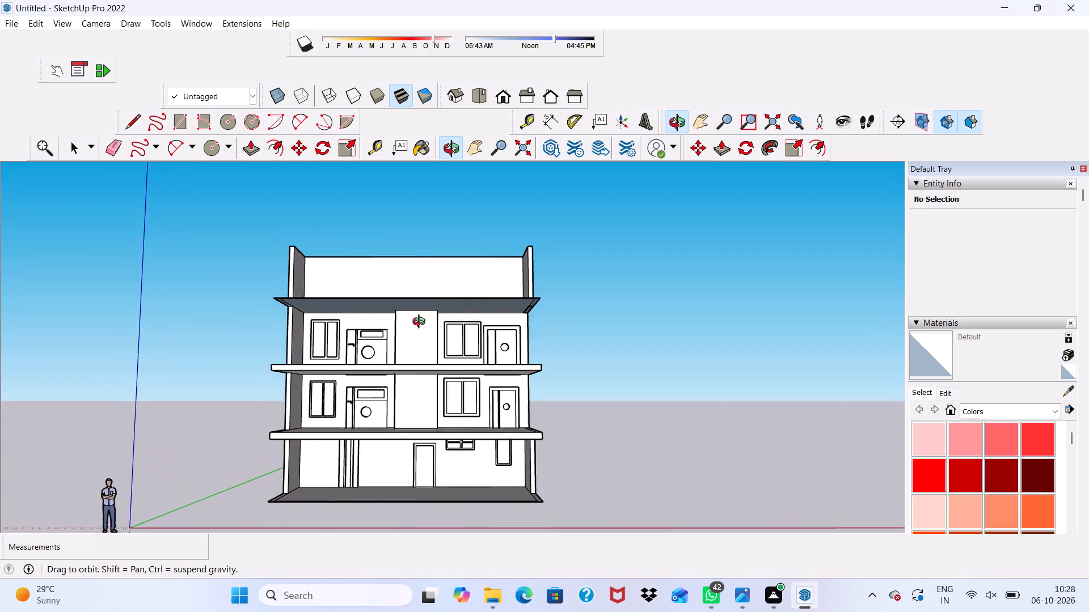
middle_drag(421, 323, 421, 324)
scroll(413, 318, up, 5)
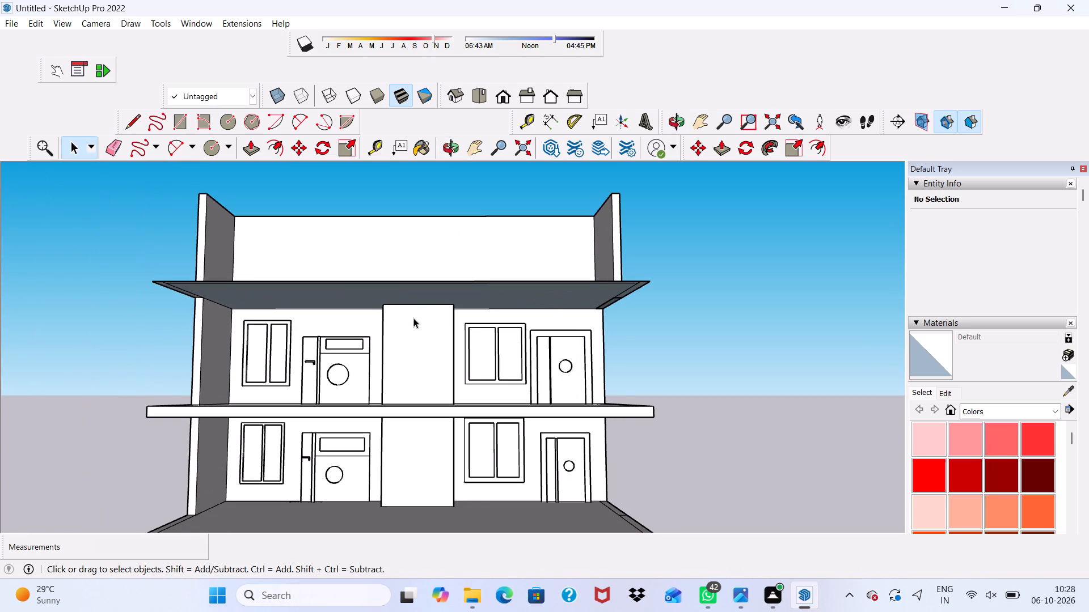
scroll(413, 318, up, 1)
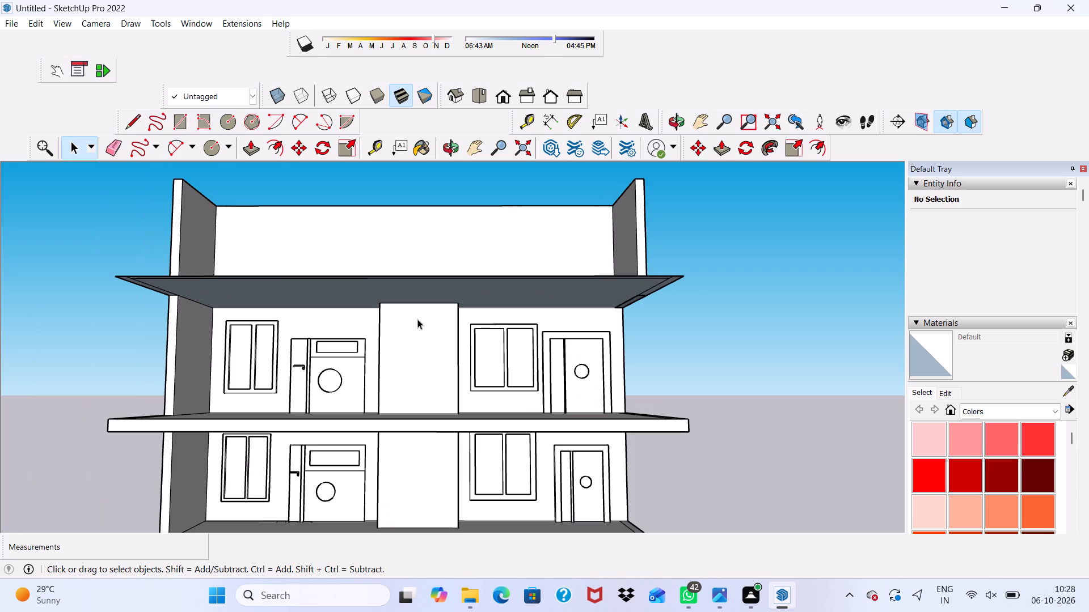
scroll(417, 319, up, 1)
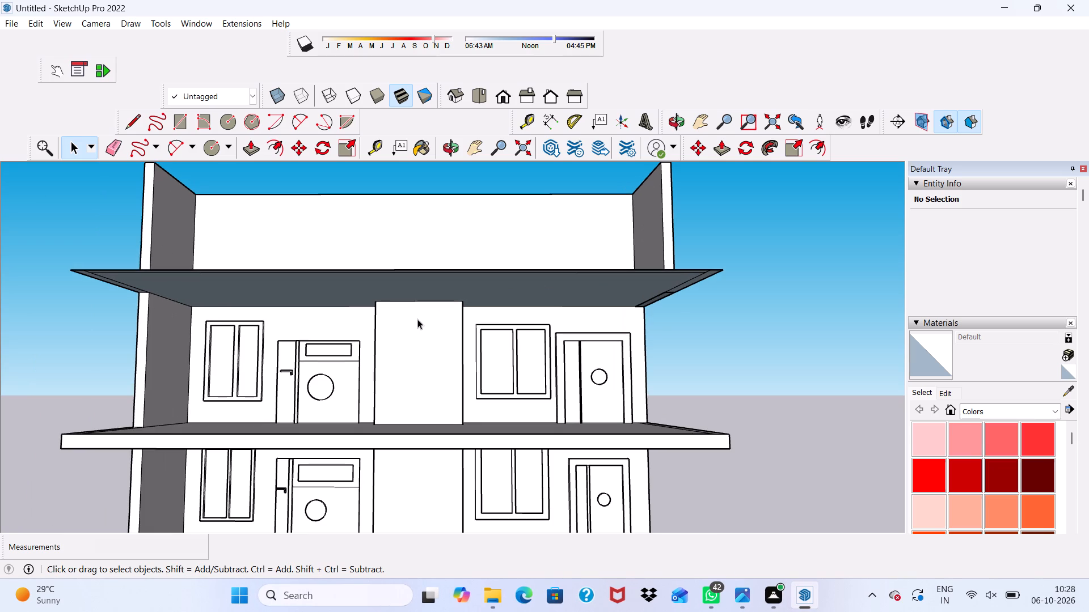
scroll(420, 320, down, 5)
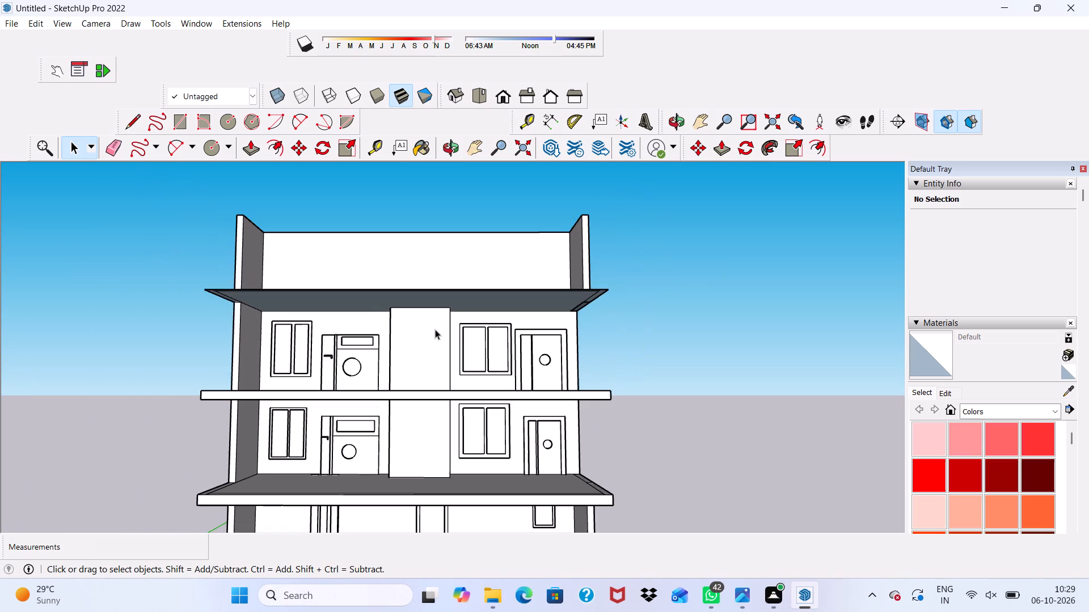
scroll(391, 337, down, 2)
middle_drag(390, 337, 352, 411)
scroll(331, 330, up, 6)
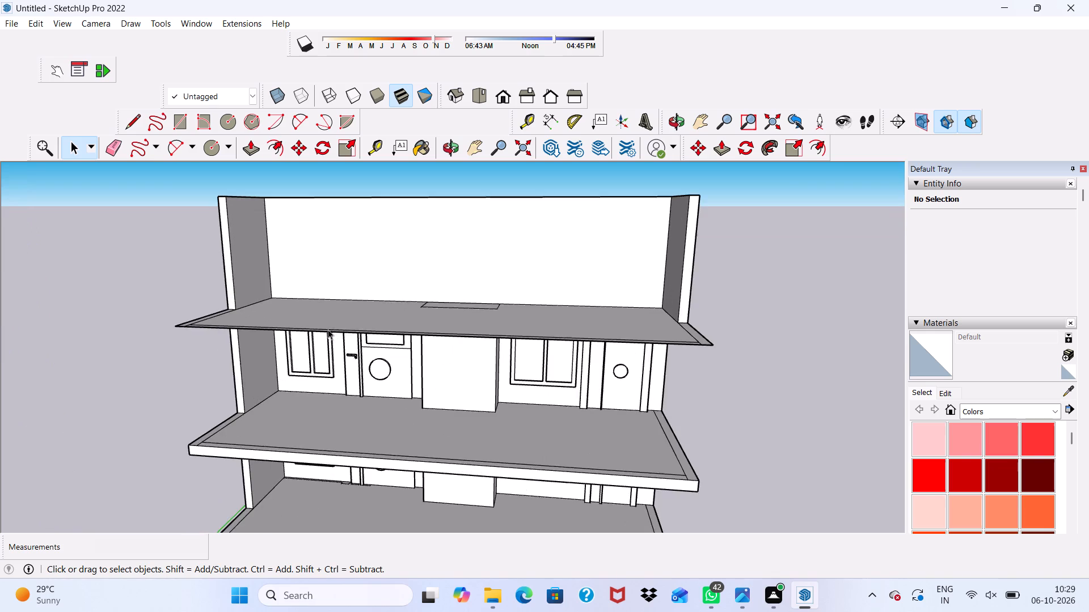
scroll(320, 314, up, 3)
scroll(320, 314, down, 5)
middle_drag(313, 314, 309, 263)
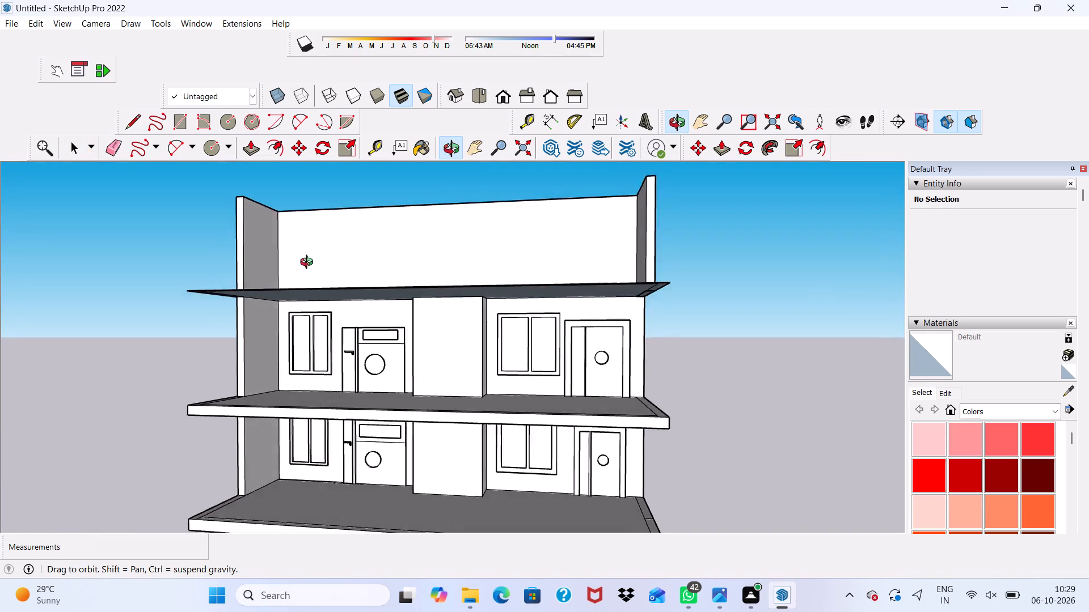
middle_drag(309, 263, 341, 316)
Push/Pull the small rectangular face on the top storey's floor up 10', level with the top of the back wall.
scroll(365, 316, down, 3)
middle_drag(424, 316, 427, 333)
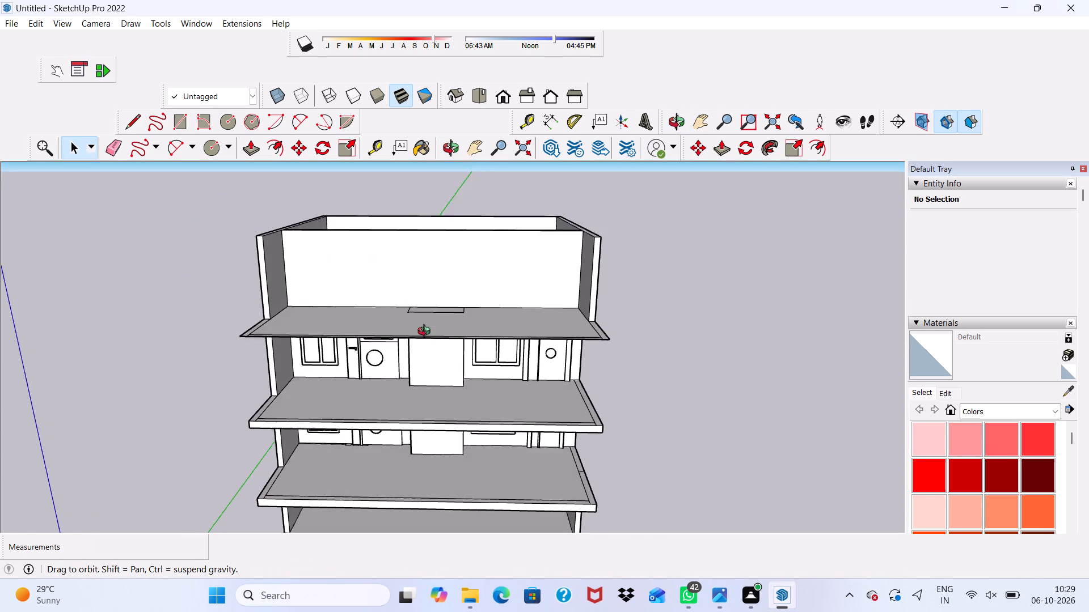
middle_drag(427, 333, 408, 365)
scroll(416, 307, up, 5)
click(428, 318)
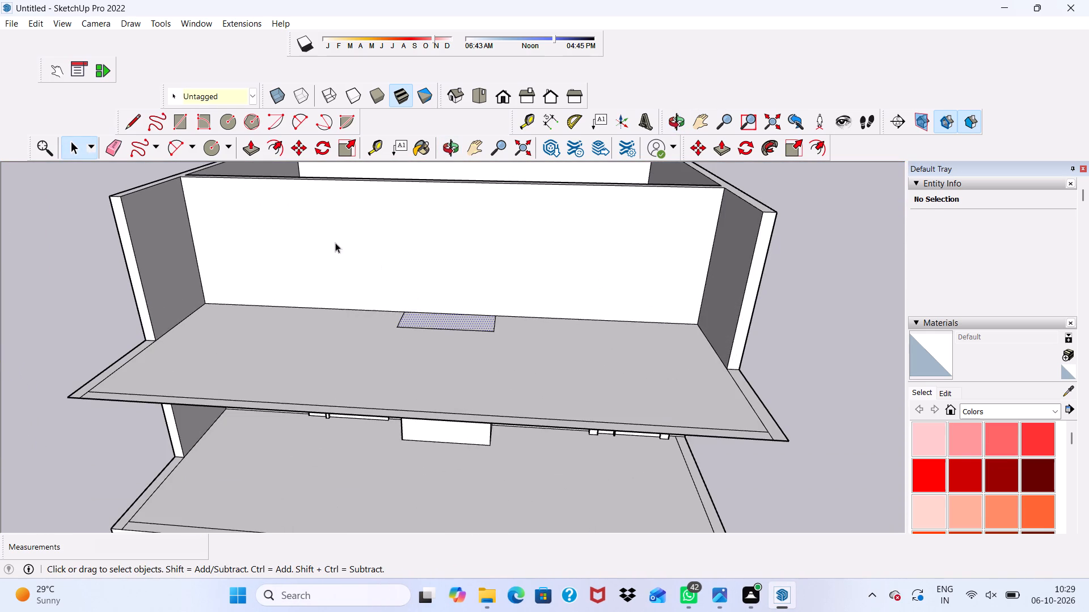
click(248, 151)
scroll(397, 314, up, 5)
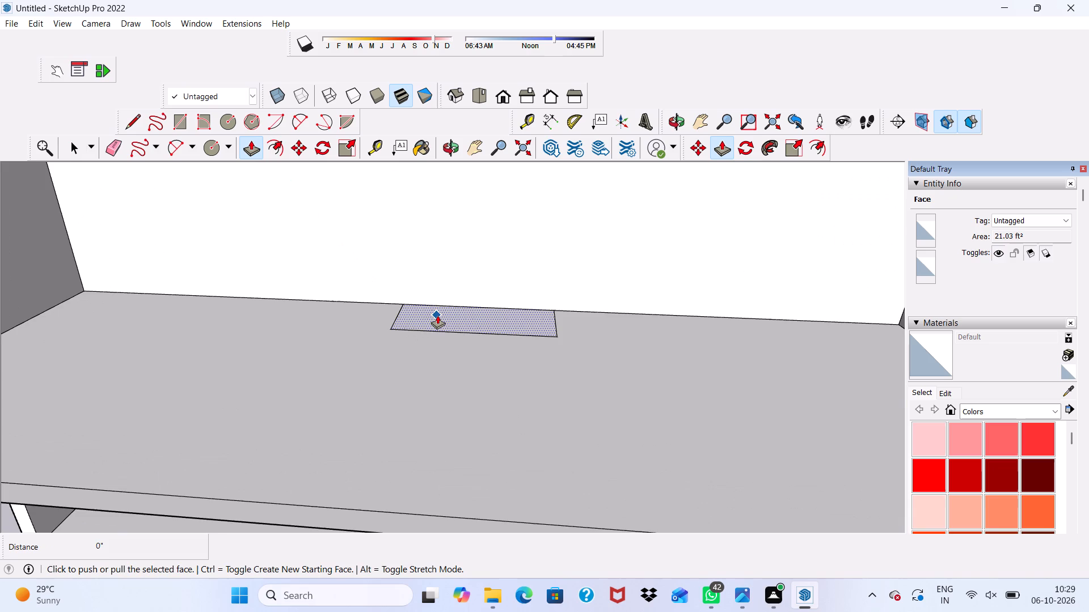
click(437, 314)
scroll(438, 308, down, 7)
scroll(491, 267, up, 1)
scroll(491, 267, down, 6)
scroll(471, 216, up, 4)
scroll(471, 216, down, 1)
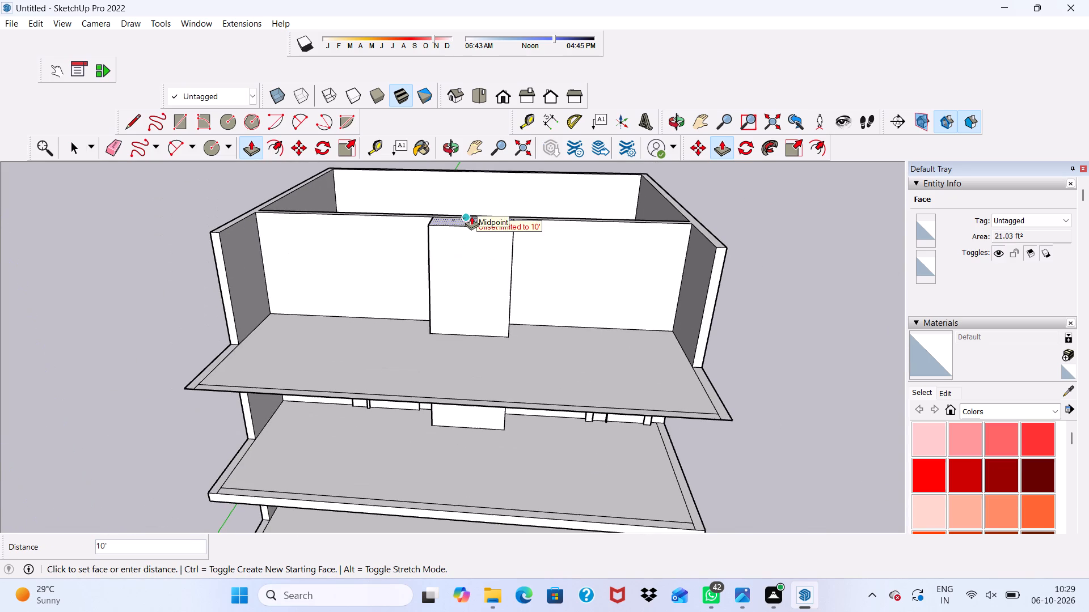
click(471, 216)
scroll(441, 237, down, 4)
middle_drag(440, 261, 434, 178)
scroll(423, 231, up, 3)
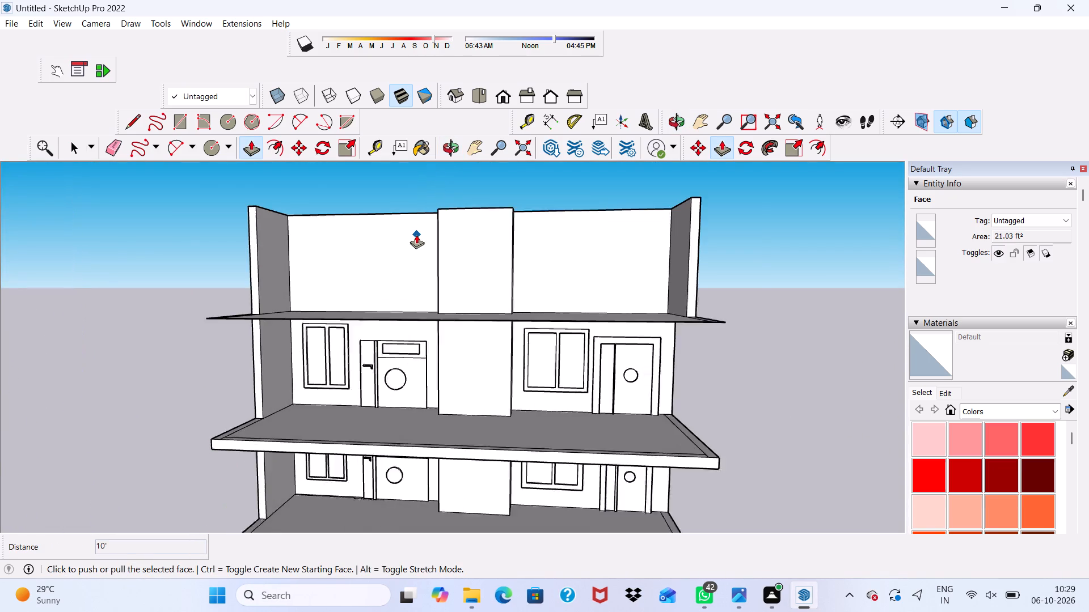
scroll(416, 235, up, 1)
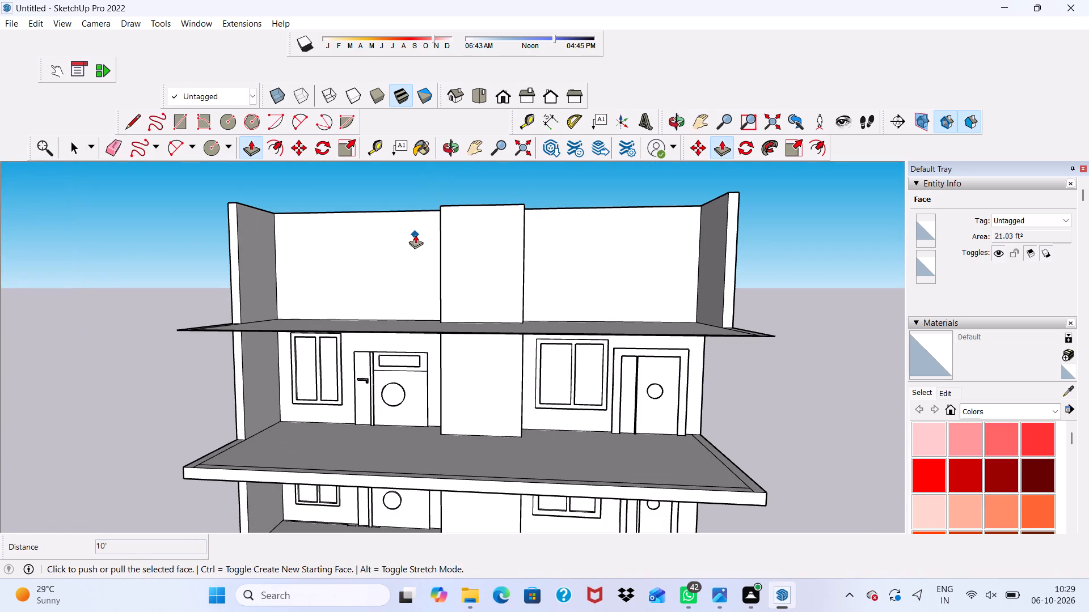
key(space)
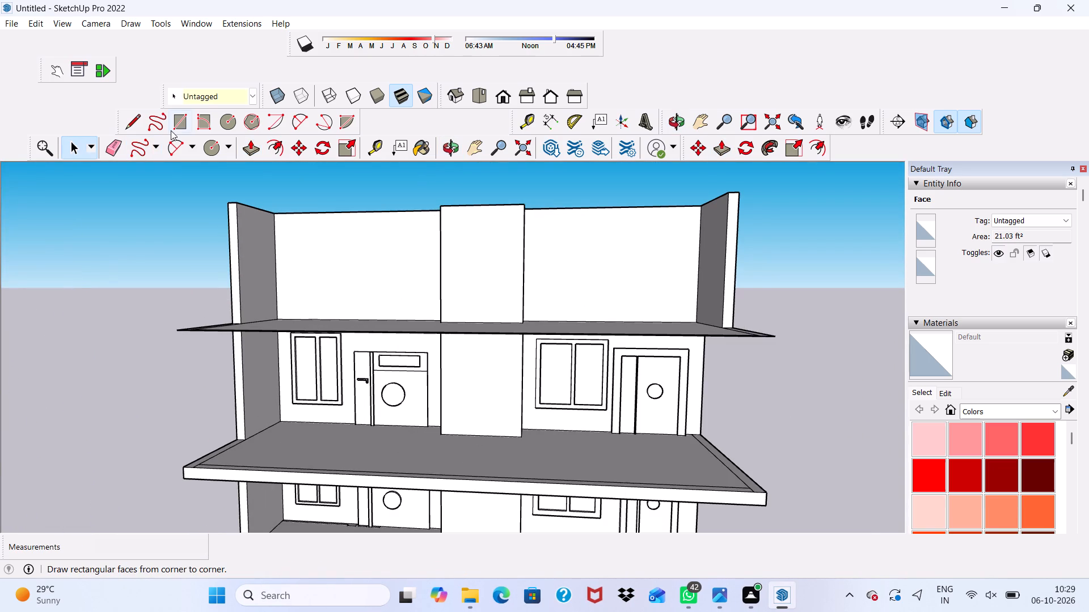
Draw a window rectangle about 6' 3" high by 4' 1" wide at the left of the top storey's back wall.
click(185, 125)
scroll(299, 263, down, 1)
middle_drag(299, 264, 343, 255)
middle_click(343, 255)
scroll(313, 265, up, 4)
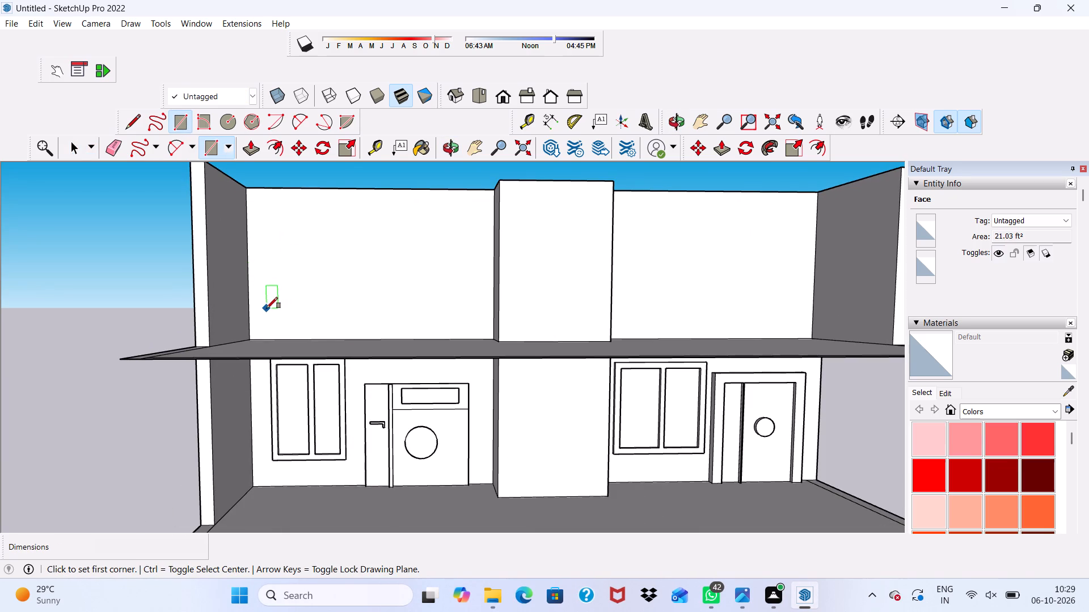
click(275, 306)
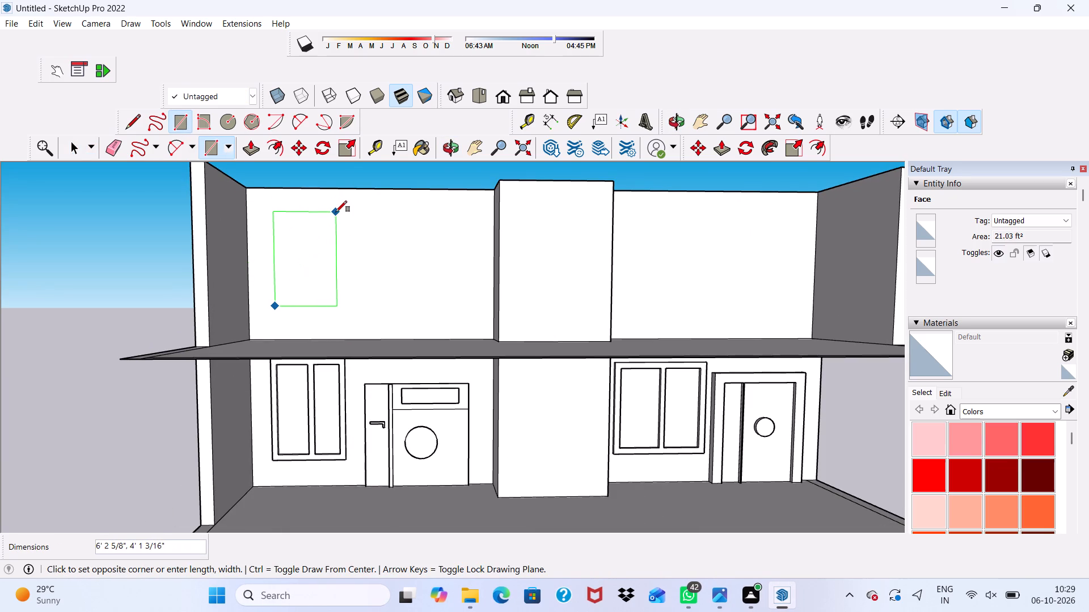
click(336, 212)
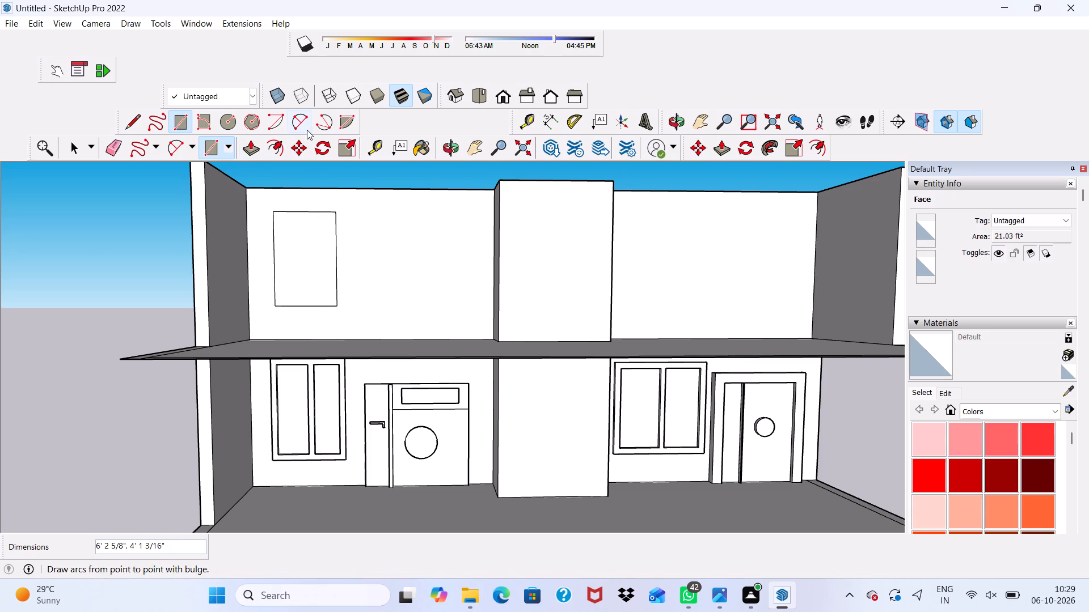
Offset the top storey's window rectangle inward by about 5" to outline its frame.
click(275, 154)
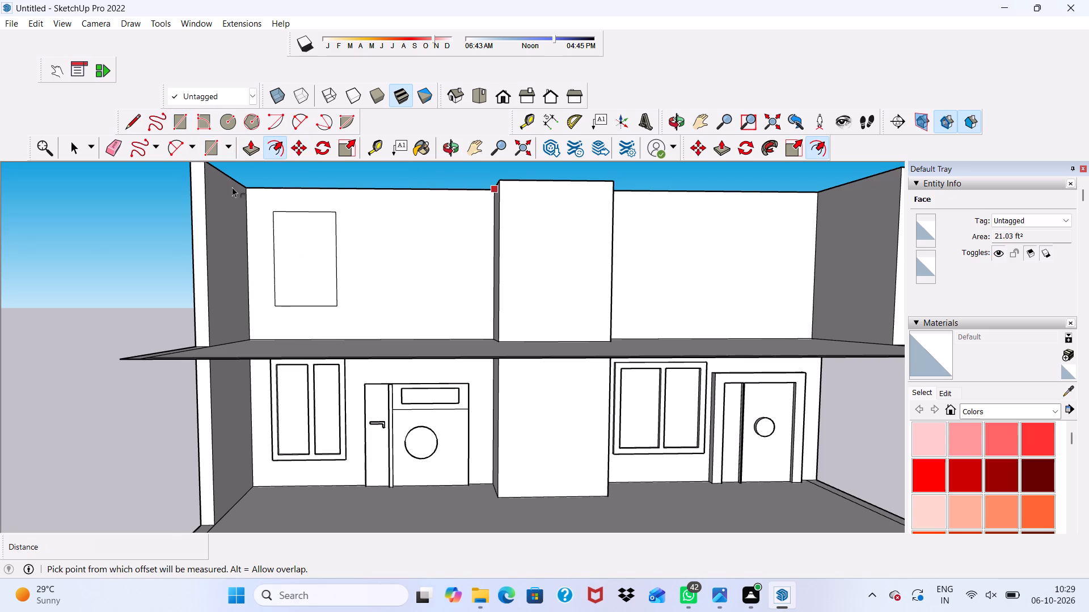
click(303, 263)
key(space)
click(303, 263)
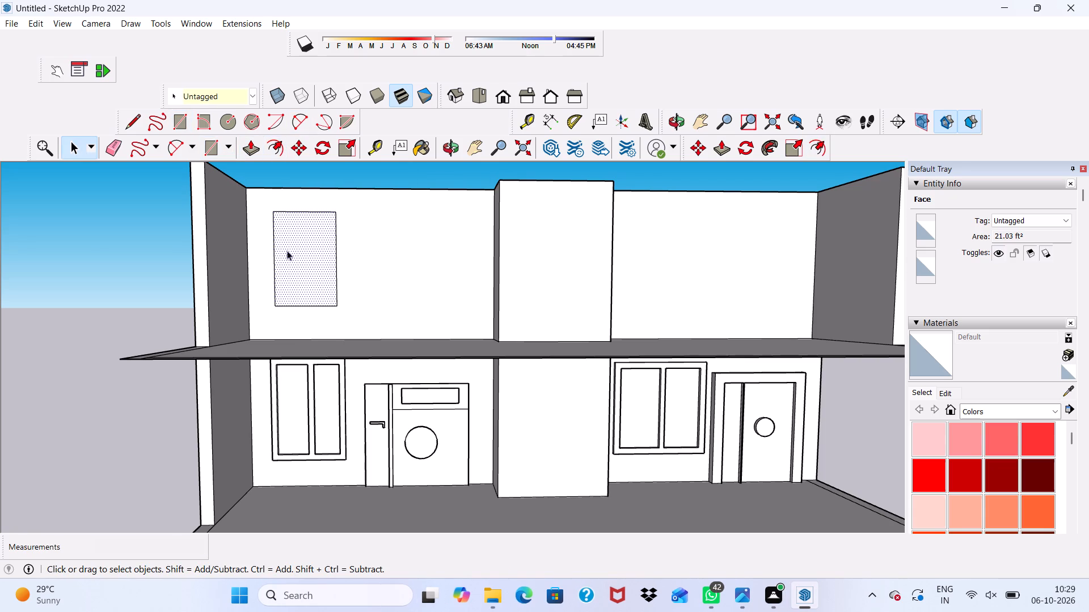
click(272, 140)
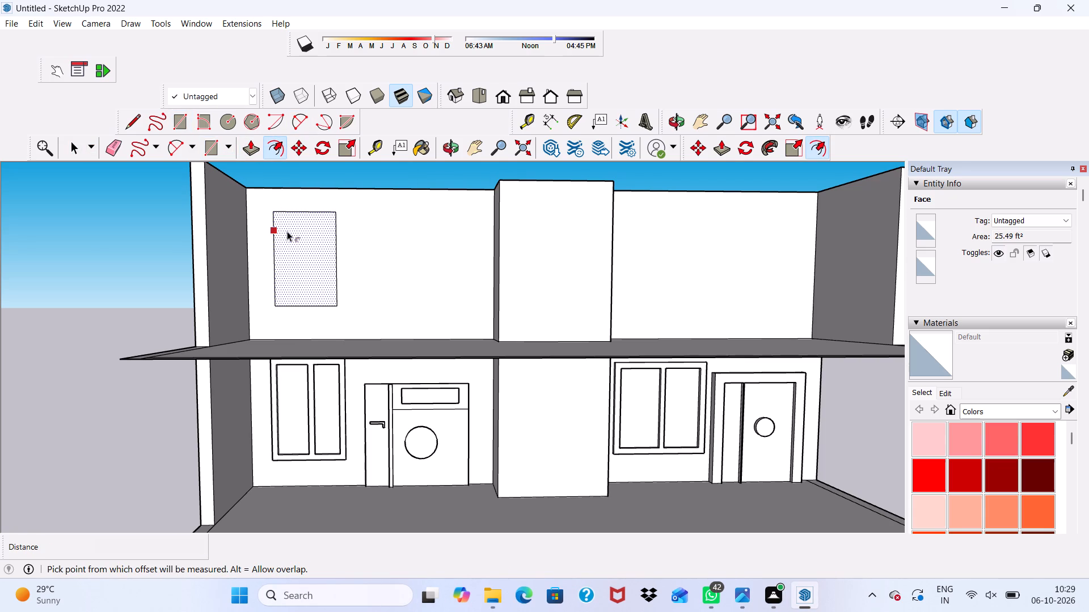
click(287, 231)
ctrl+click(281, 237)
key(ctrl+z)
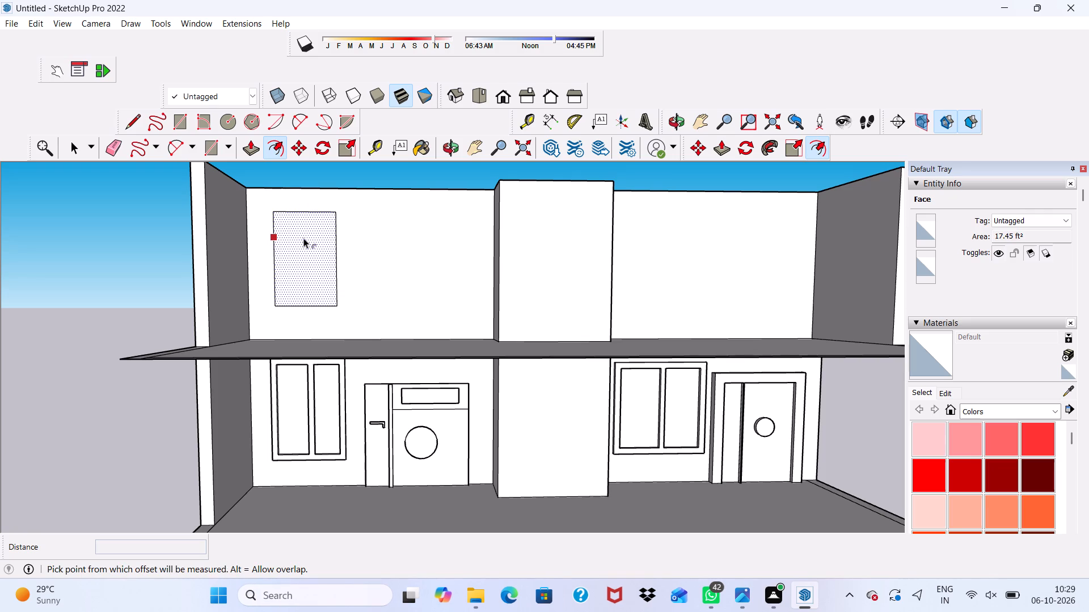
click(292, 238)
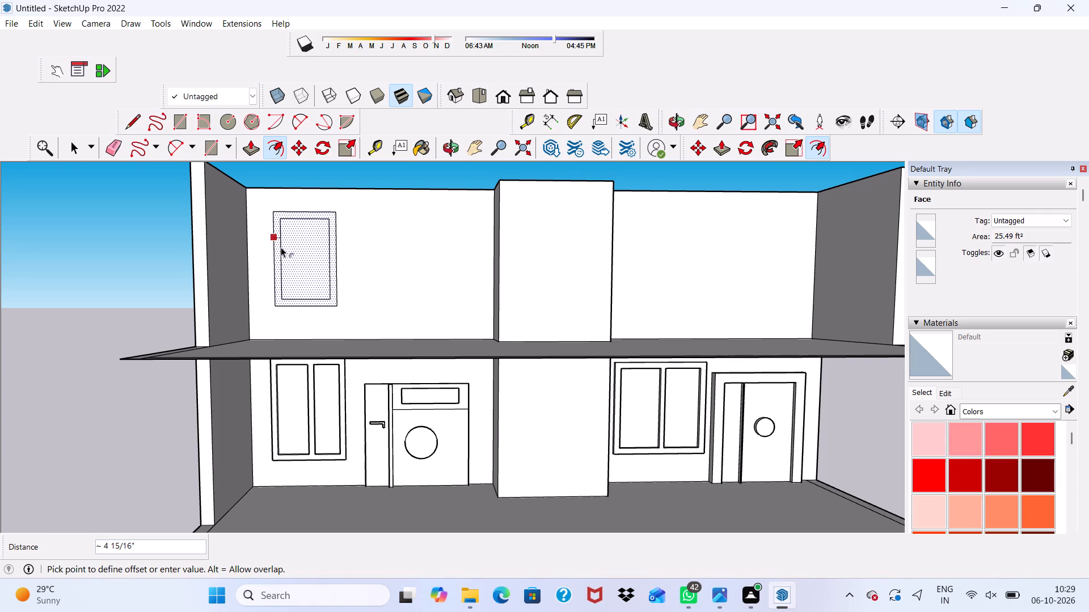
click(280, 248)
key(space)
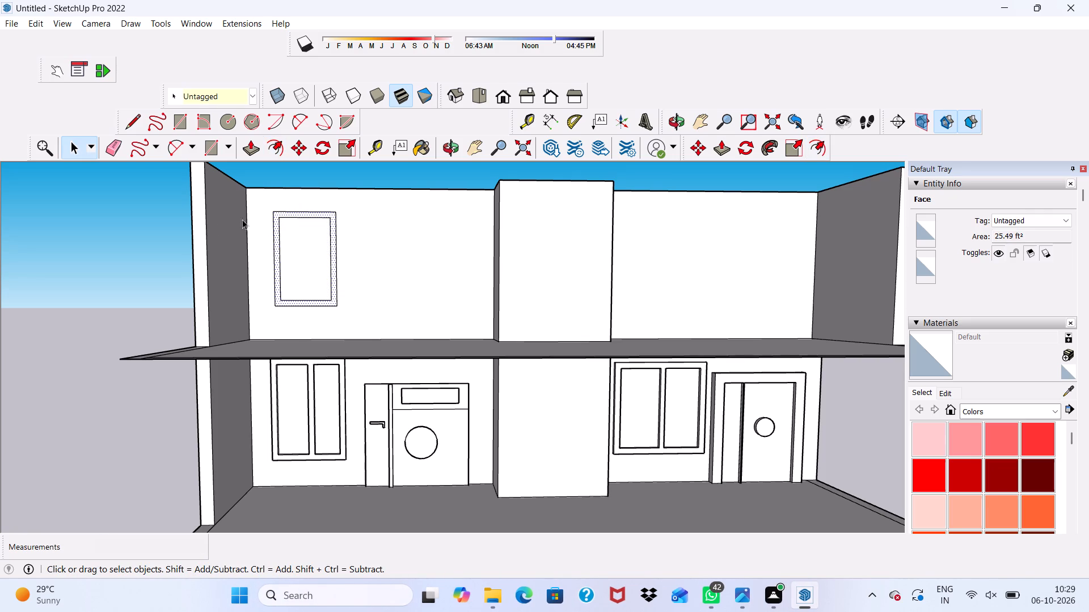
click(172, 234)
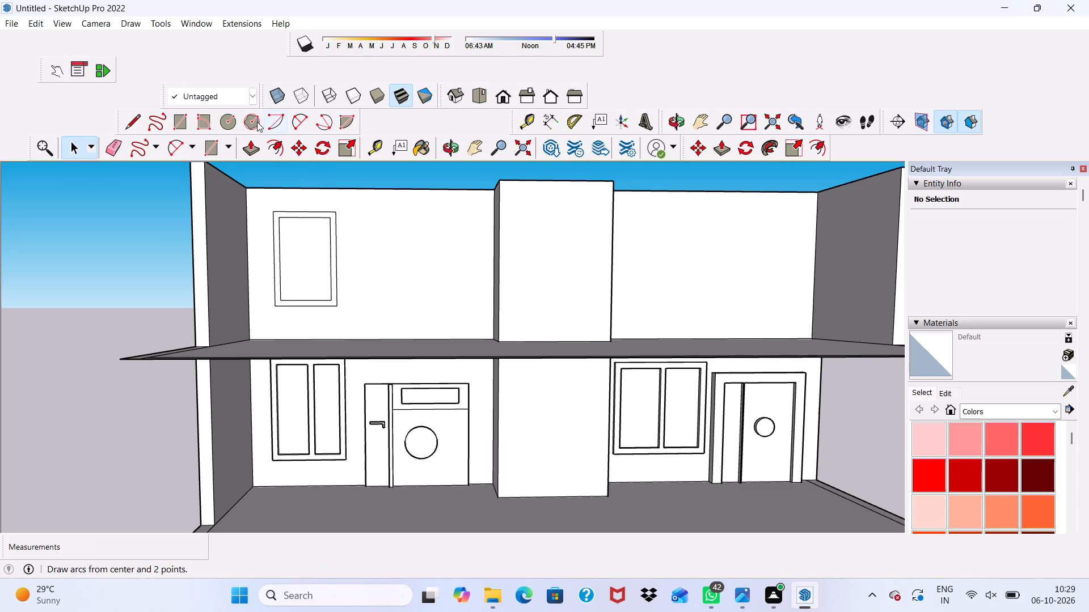
Draw a central mullion rectangle about 2" wide by 5' 5" high between the inner top and bottom edges of the top storey's window.
click(175, 123)
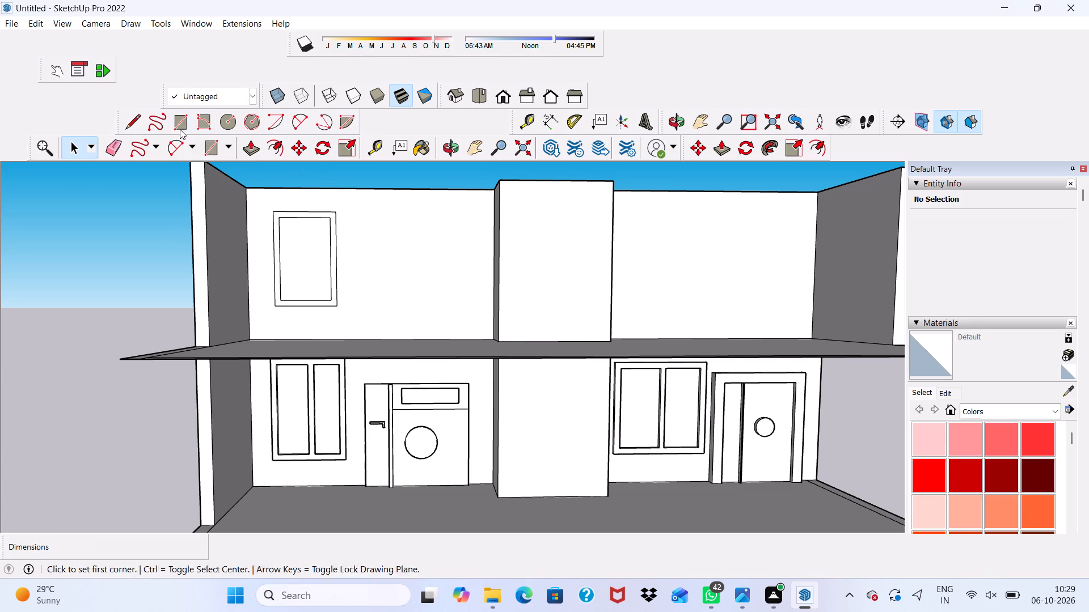
scroll(313, 185, up, 4)
scroll(297, 197, down, 1)
scroll(298, 235, up, 6)
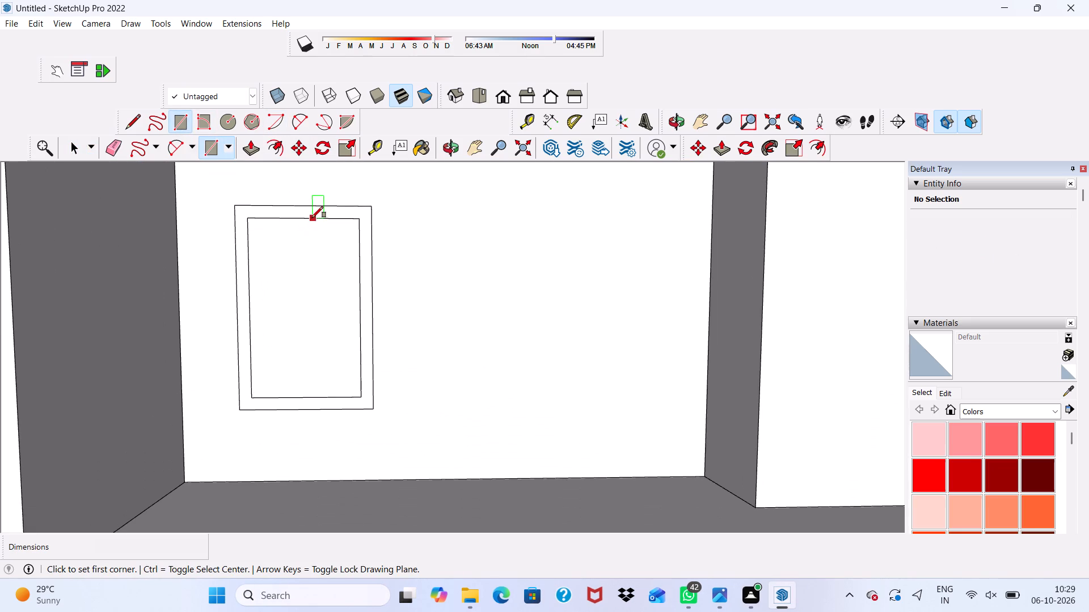
click(303, 220)
scroll(285, 240, down, 12)
scroll(310, 317, up, 14)
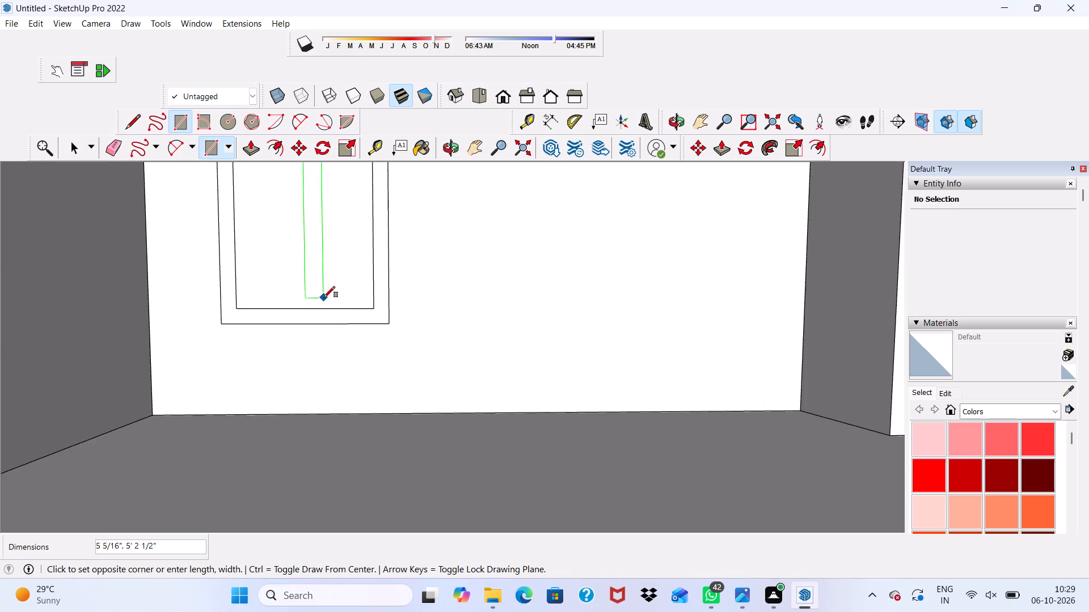
scroll(324, 297, up, 6)
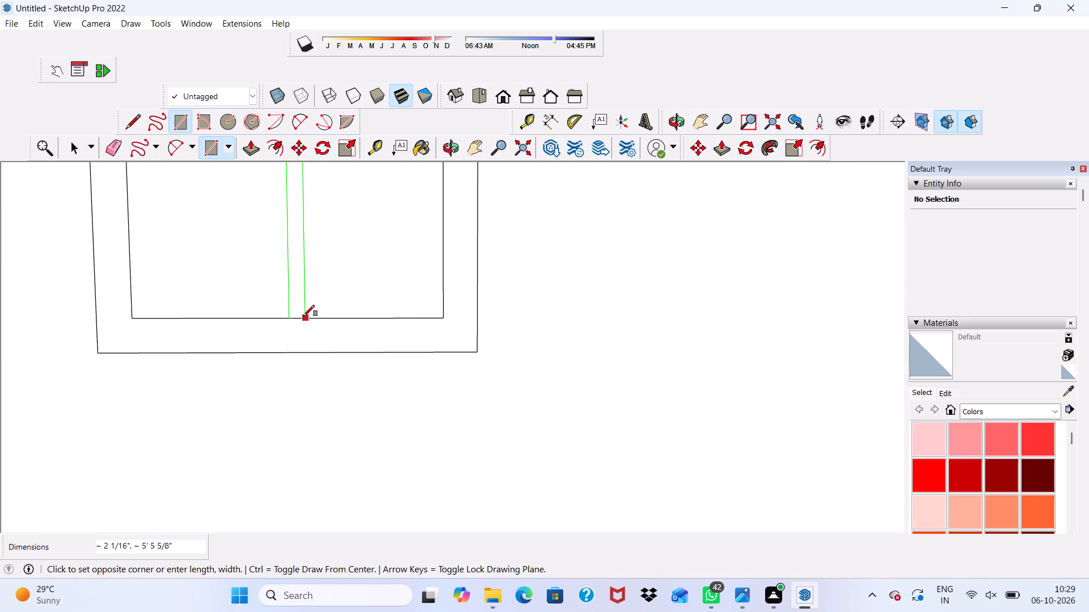
click(302, 317)
scroll(297, 321, down, 18)
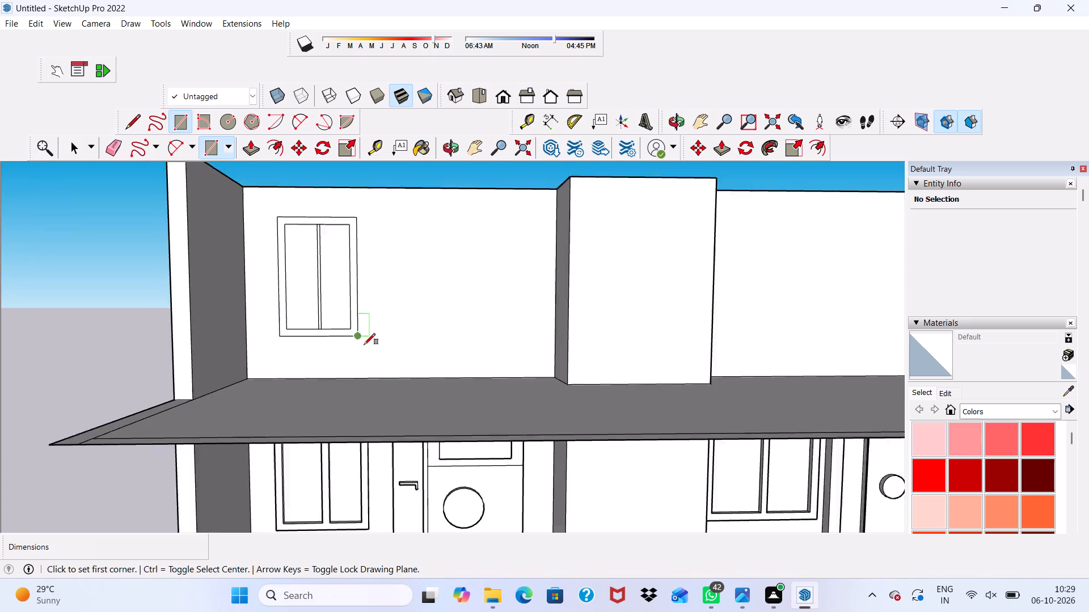
scroll(364, 345, down, 1)
key(space)
Erase the short edges at the mullion's top and bottom so it merges with the window frame.
scroll(162, 108, up, 5)
scroll(212, 133, up, 4)
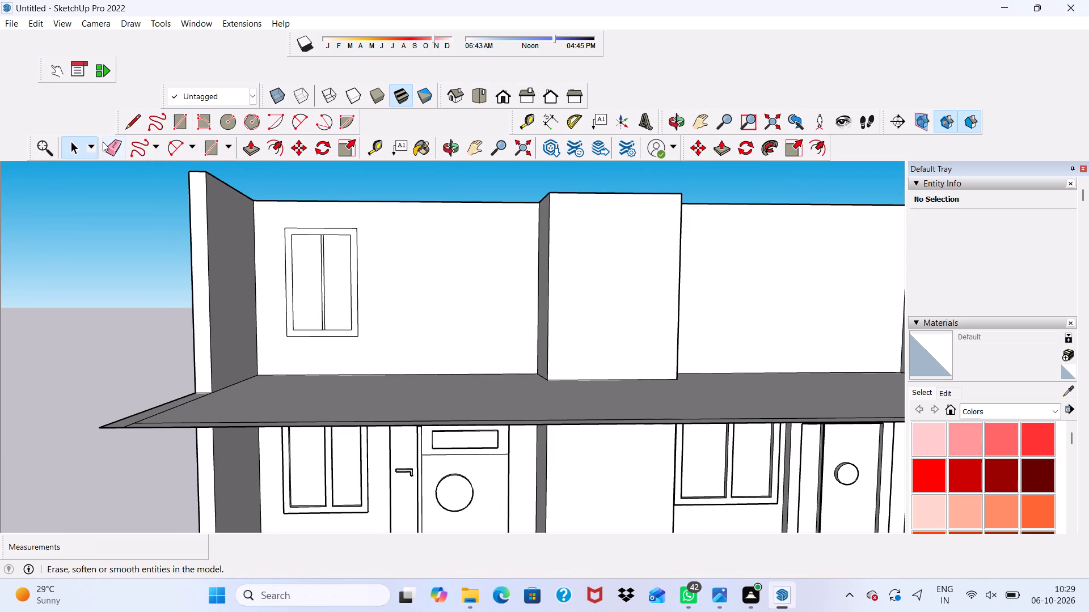
click(113, 144)
scroll(290, 254, up, 10)
scroll(349, 207, up, 3)
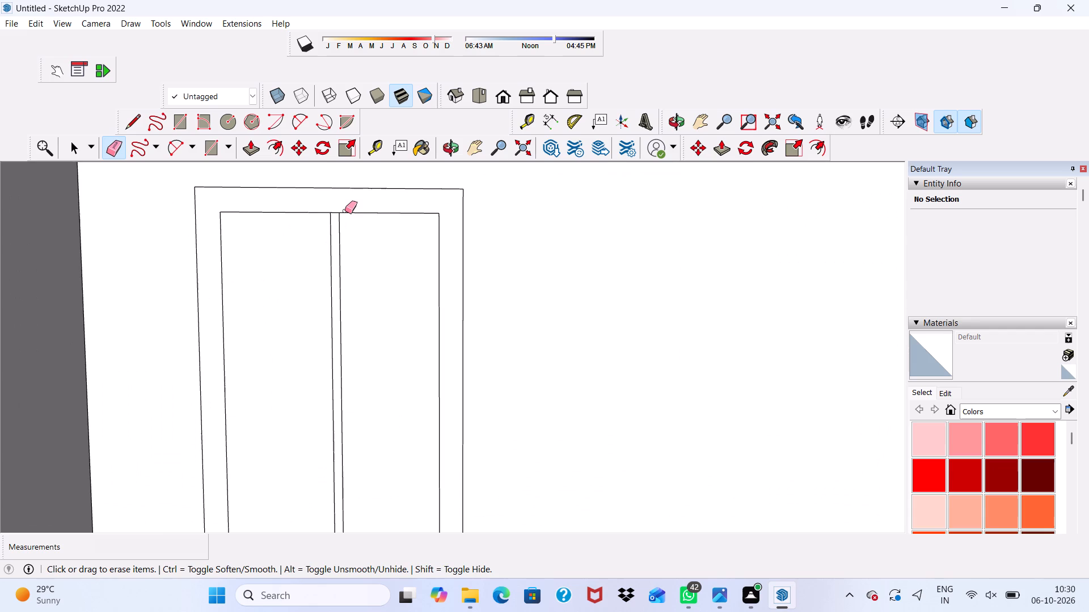
scroll(345, 211, up, 7)
drag(332, 209, 332, 201)
scroll(322, 207, down, 10)
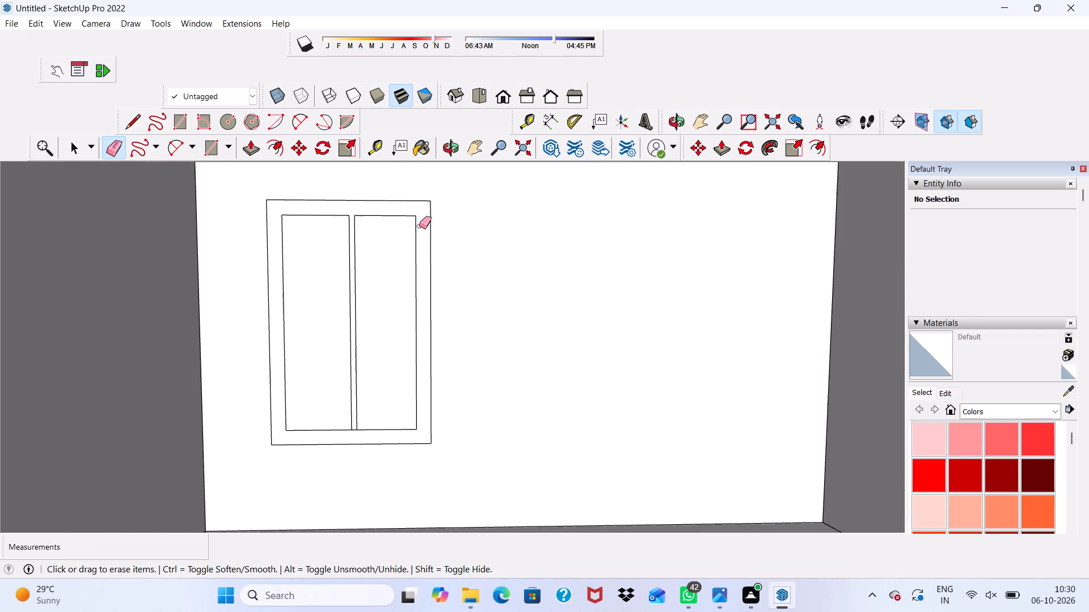
scroll(419, 226, down, 7)
scroll(403, 437, up, 4)
scroll(332, 371, up, 13)
drag(421, 344, 423, 345)
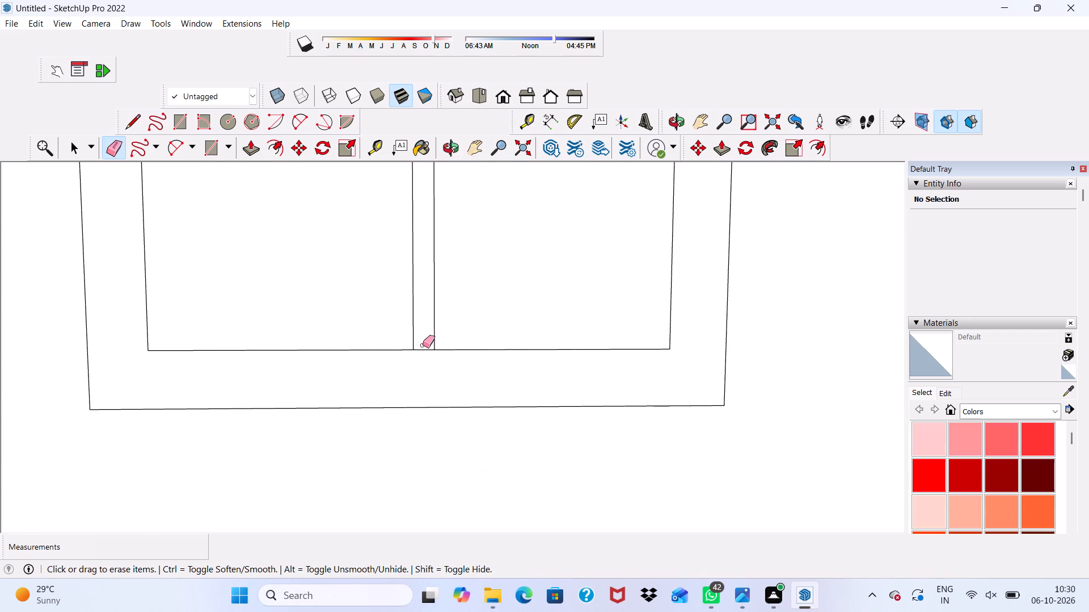
drag(423, 345, 430, 354)
key(space)
Push/Pull the merged window frame and mullion face outward 3" from the top storey's back wall.
click(451, 351)
click(443, 379)
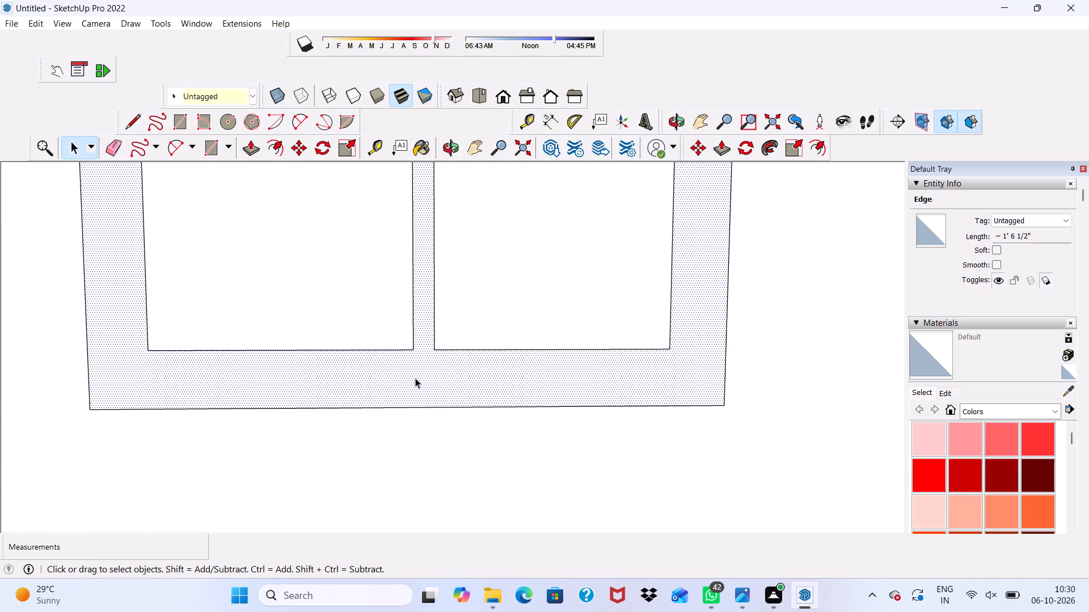
click(252, 150)
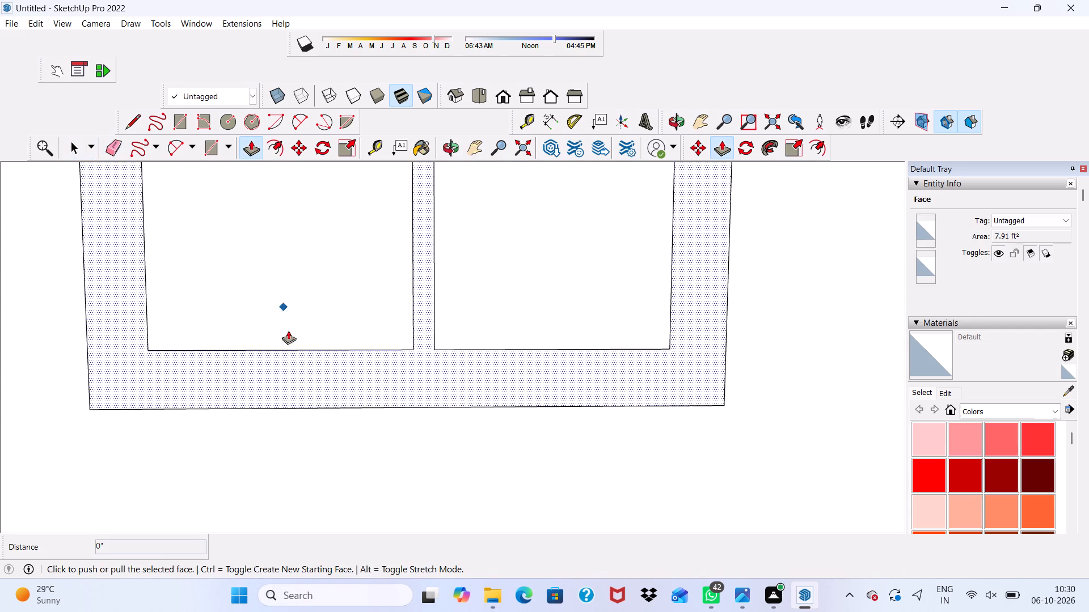
click(302, 375)
text(3")
key(Return)
key(space)
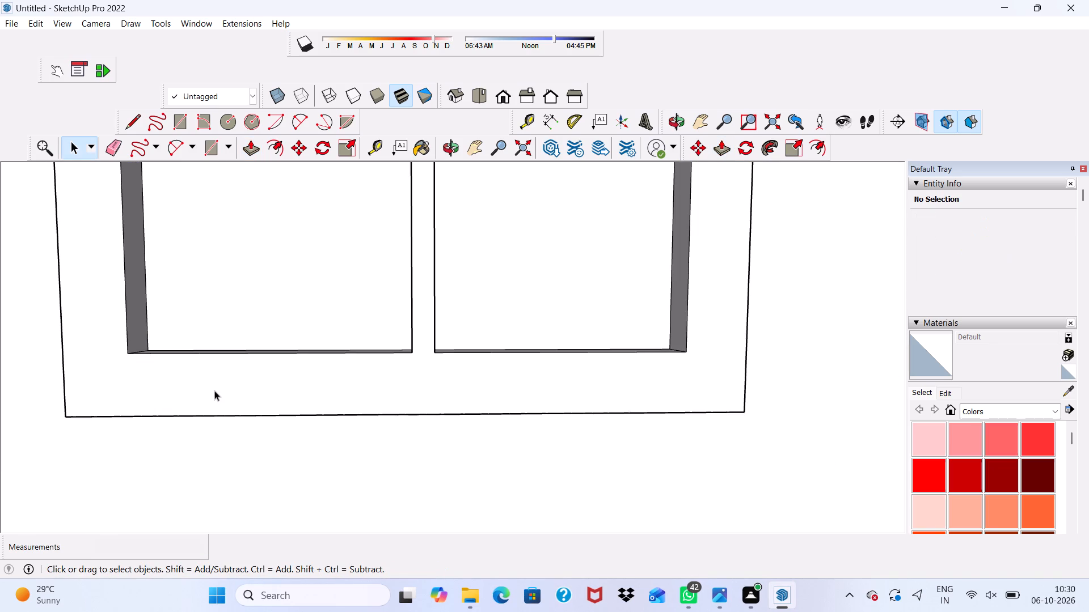
Draw a 7' by 7' door rectangle from the floor line on the top storey's back wall, between the window and the central column.
scroll(160, 462, down, 8)
scroll(145, 430, up, 1)
scroll(146, 447, down, 16)
middle_drag(244, 407, 247, 361)
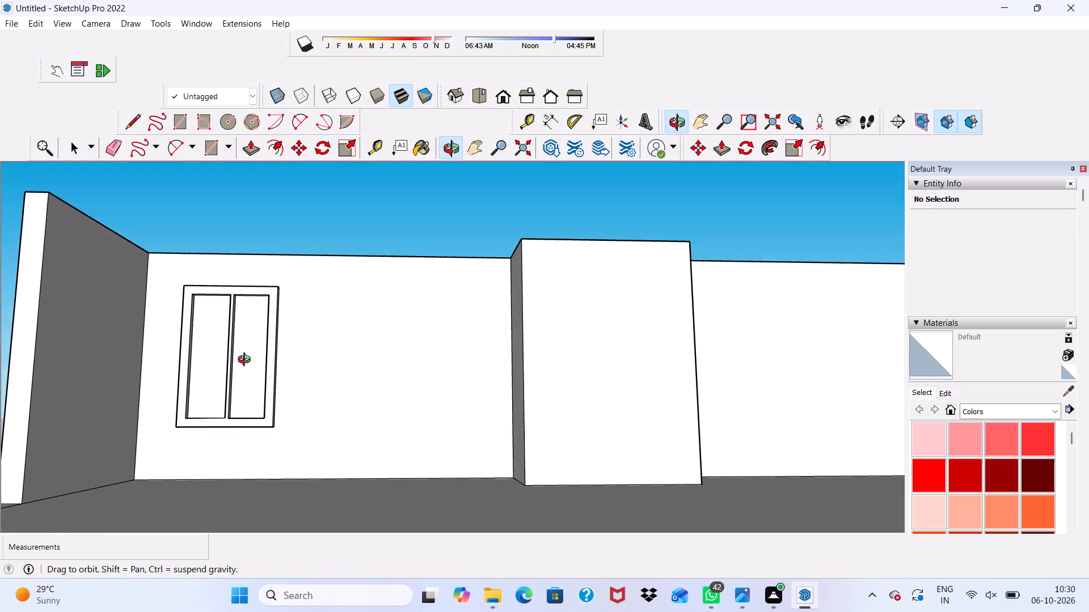
middle_drag(247, 361, 252, 394)
middle_click(252, 394)
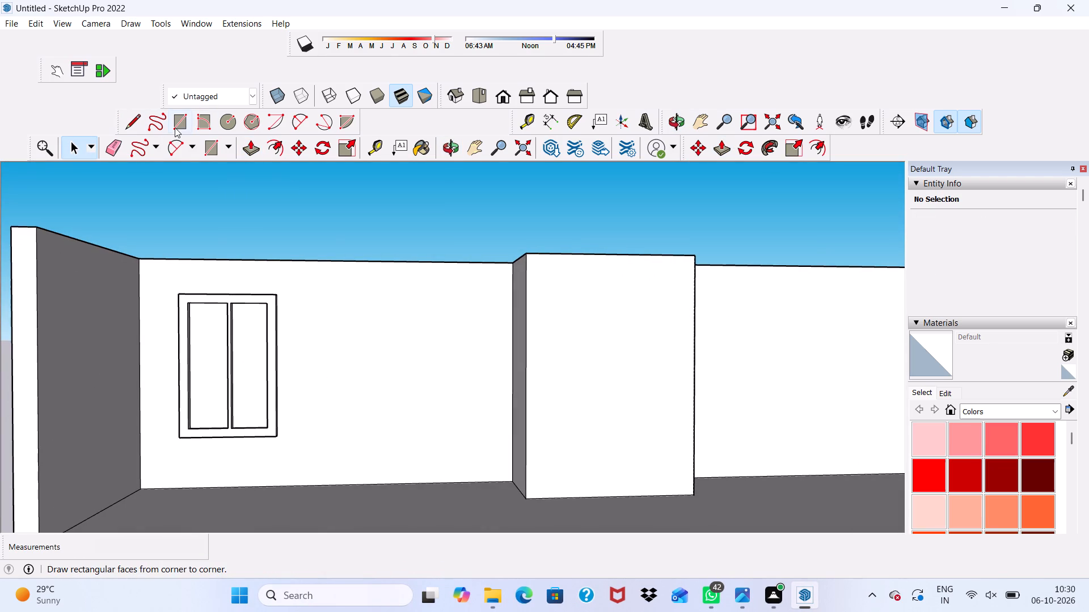
click(176, 126)
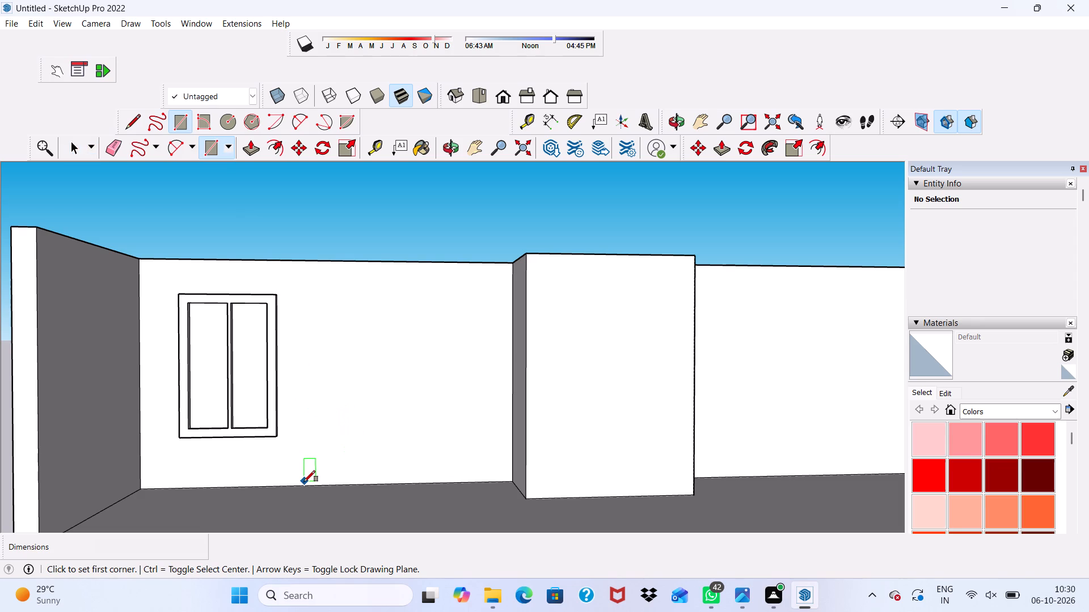
click(304, 482)
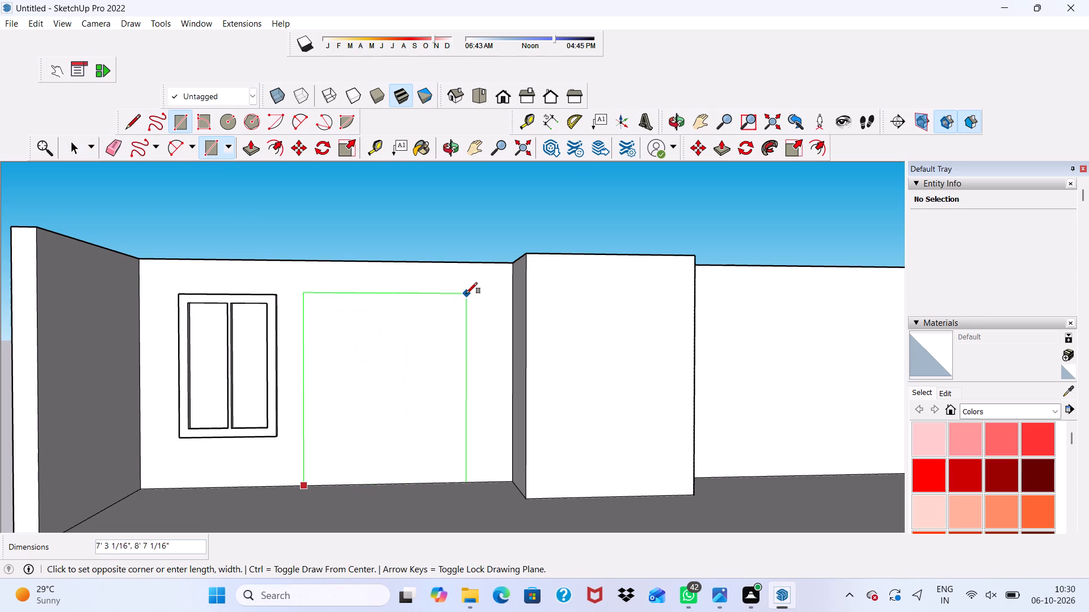
text(7',7')
key(Return)
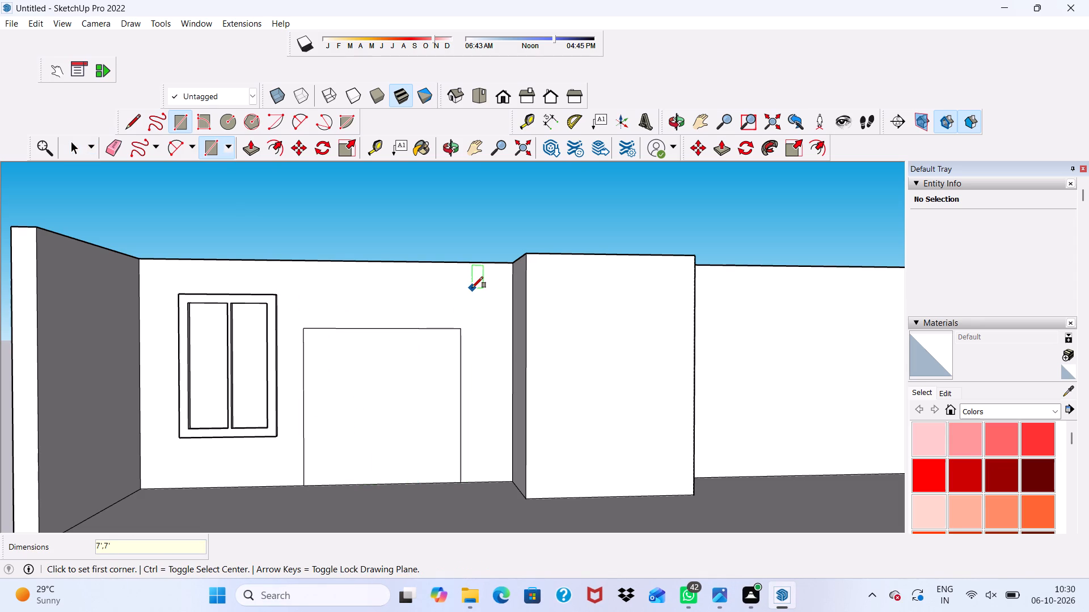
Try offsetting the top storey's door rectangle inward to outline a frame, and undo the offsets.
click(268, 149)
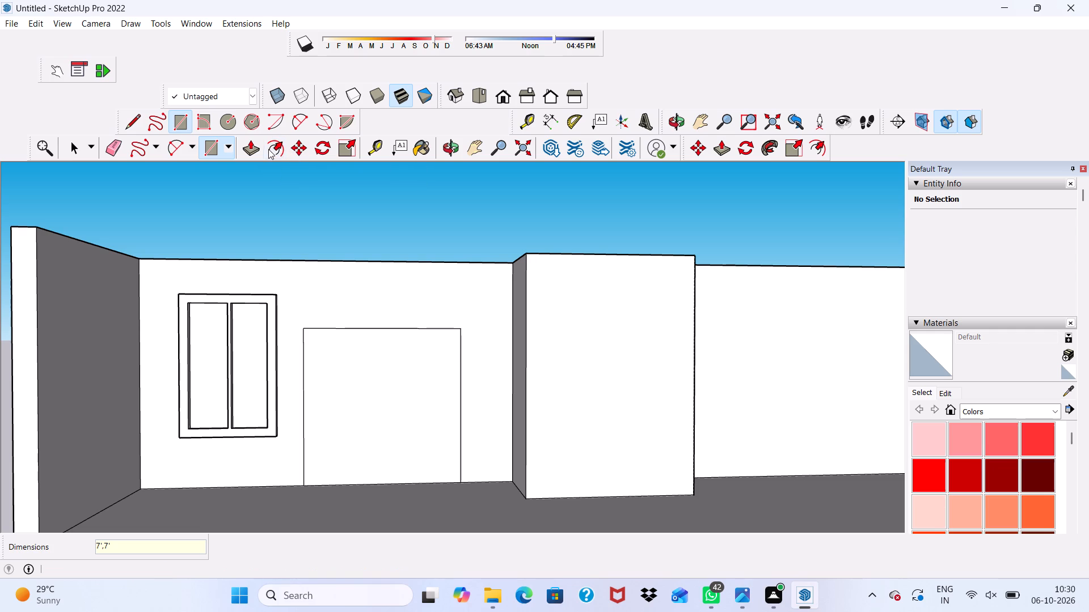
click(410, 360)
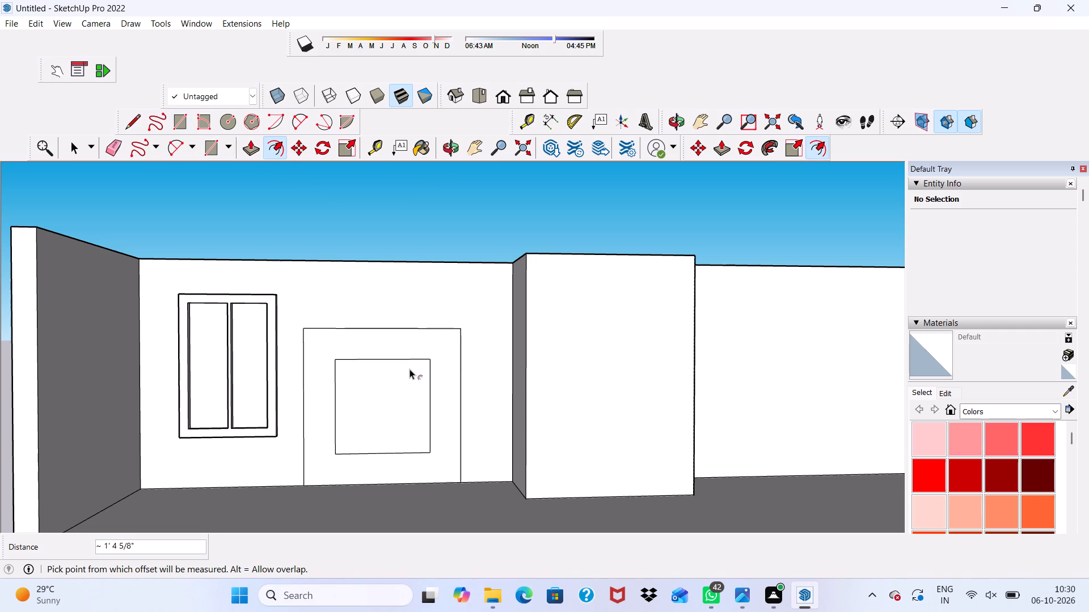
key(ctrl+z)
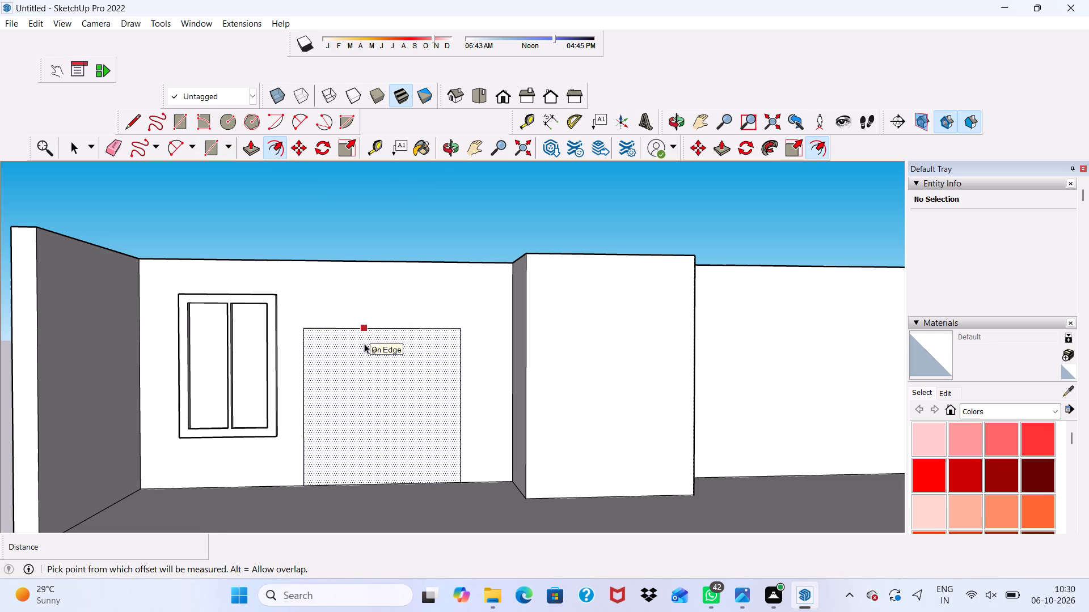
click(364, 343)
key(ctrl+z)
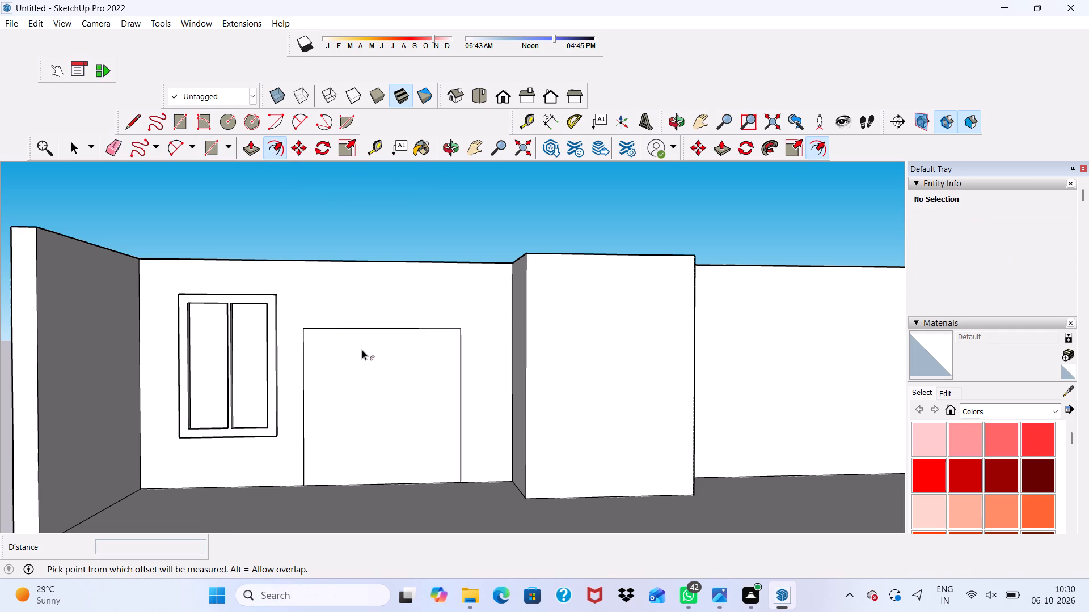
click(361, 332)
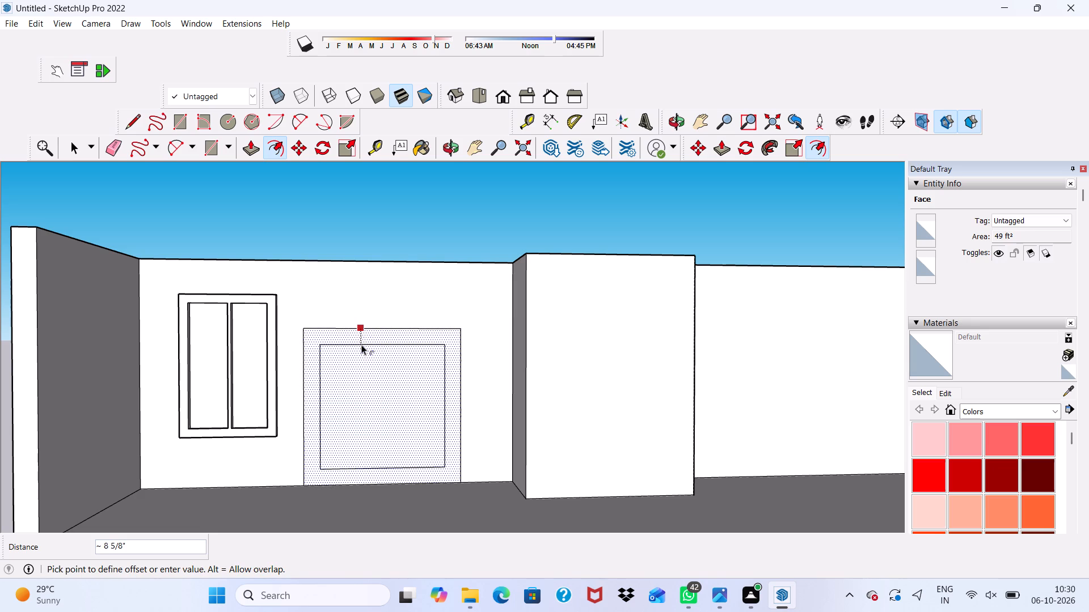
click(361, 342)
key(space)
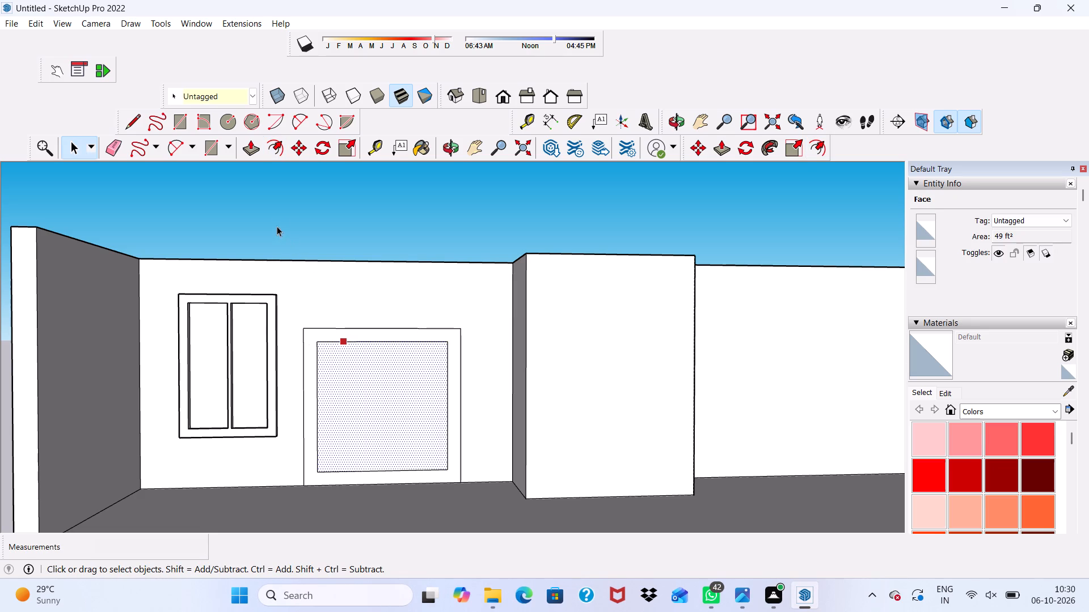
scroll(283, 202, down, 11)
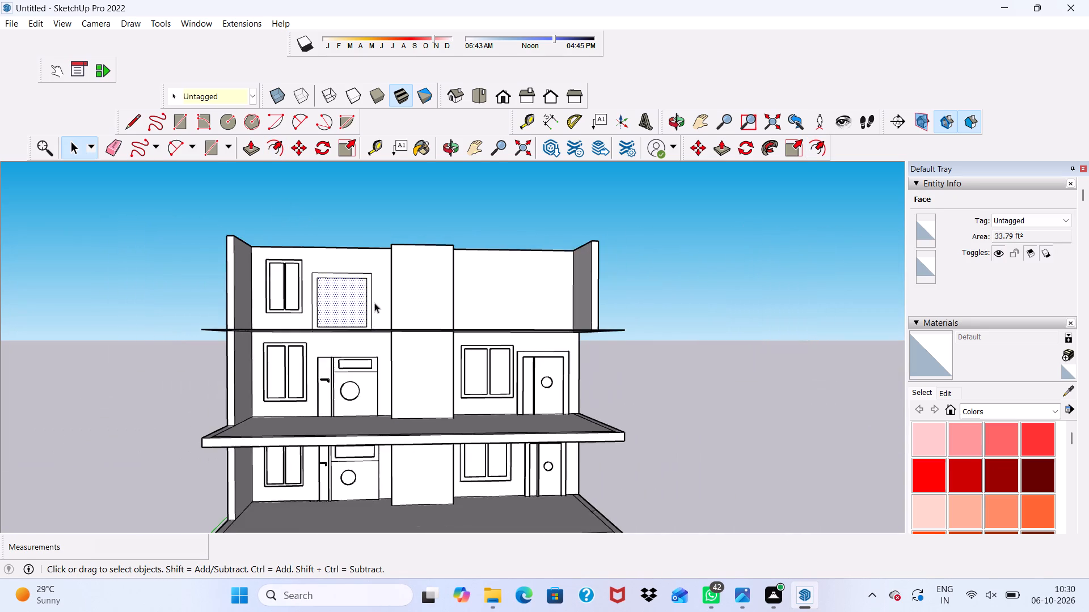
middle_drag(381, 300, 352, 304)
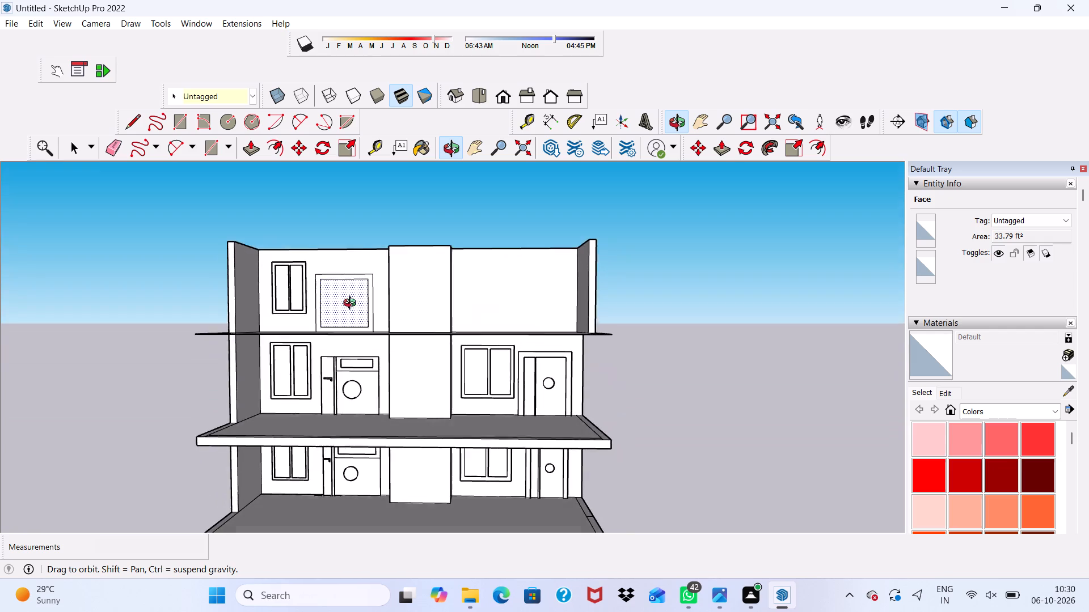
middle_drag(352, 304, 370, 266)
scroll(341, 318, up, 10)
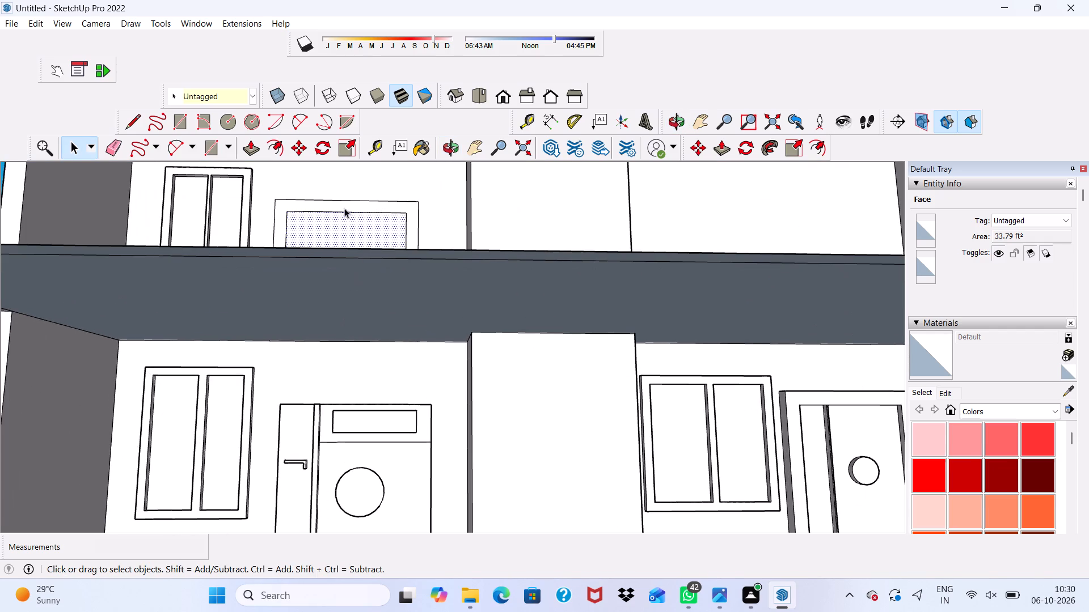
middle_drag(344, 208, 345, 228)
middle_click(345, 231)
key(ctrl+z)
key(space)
Push/Pull the top storey's door rectangle outward 3" from the back wall.
scroll(335, 235, down, 6)
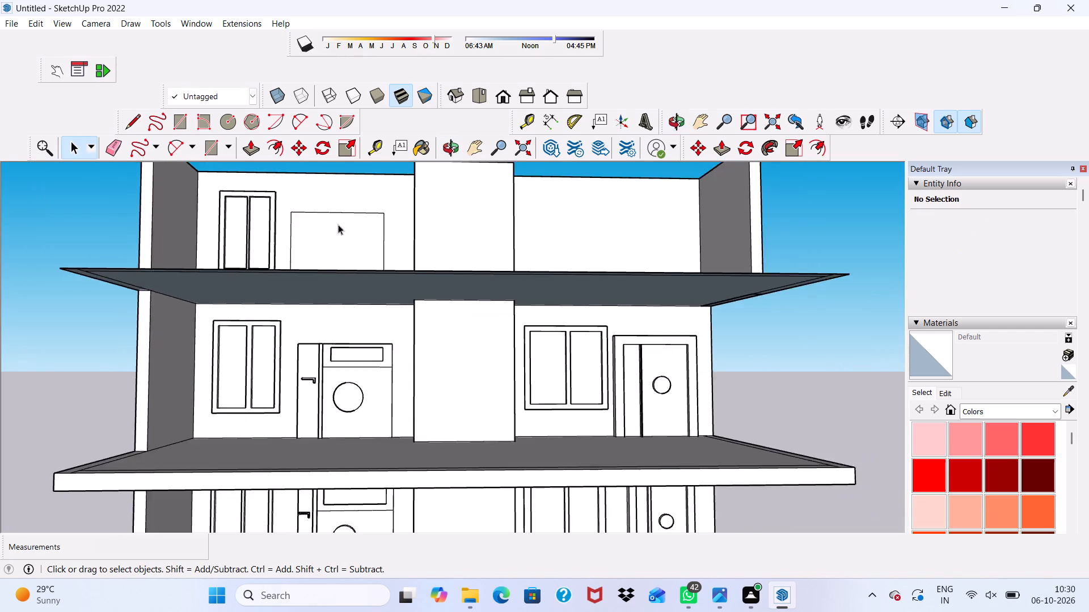
scroll(338, 224, down, 4)
middle_drag(308, 262, 319, 312)
scroll(320, 258, up, 5)
click(322, 250)
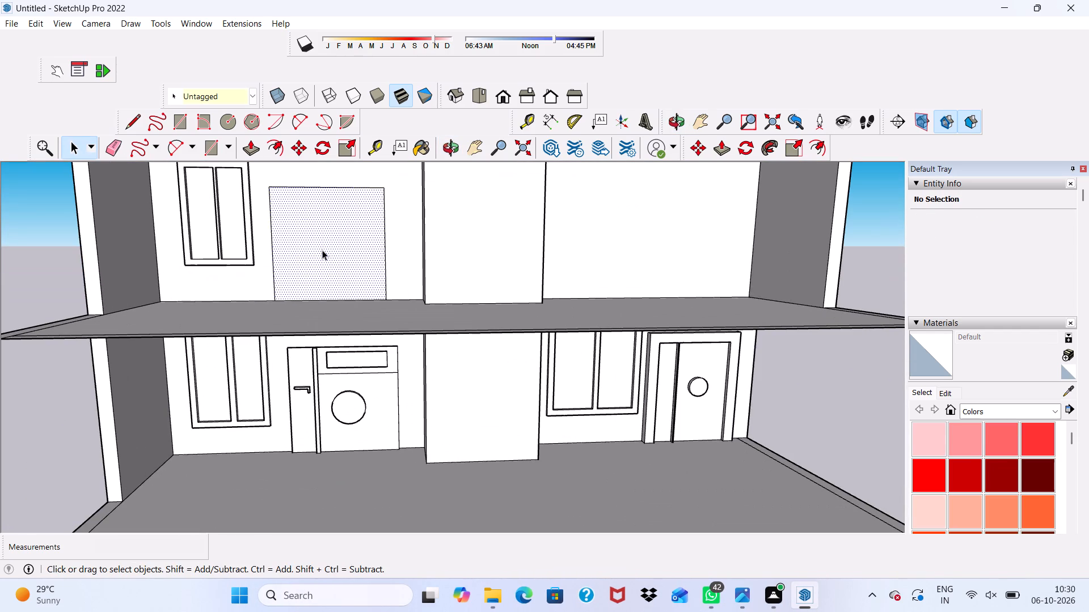
click(251, 151)
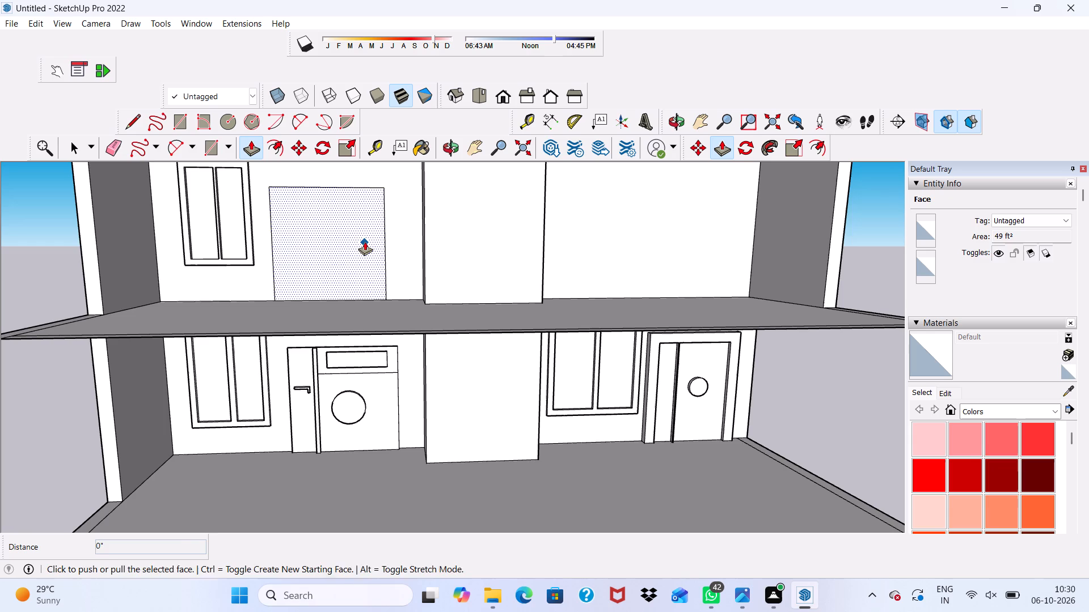
click(365, 241)
key(3)
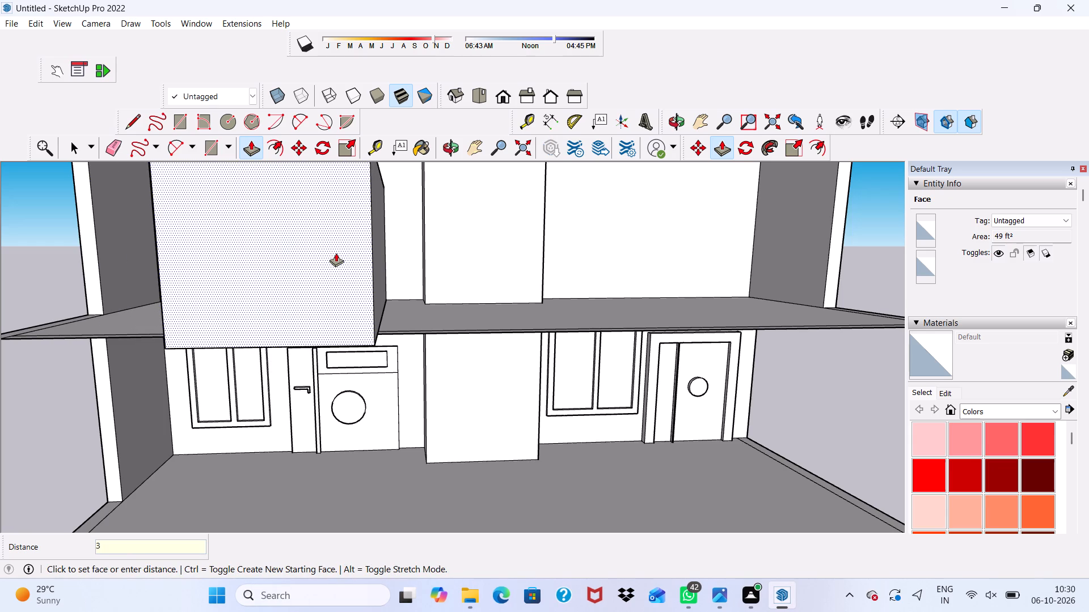
key(shift+quotedbl)
key(Return)
key(space)
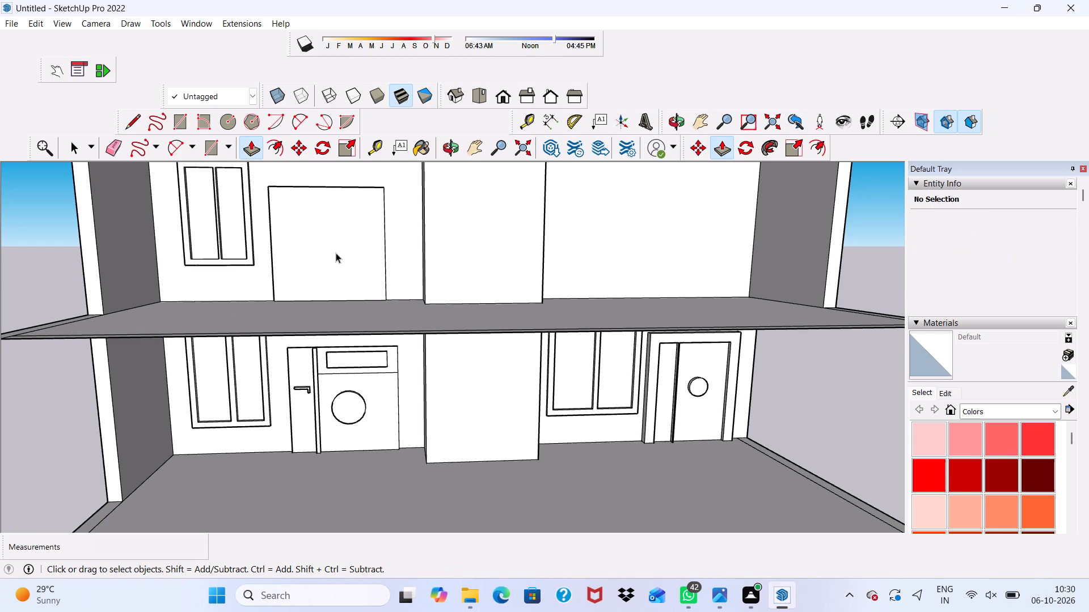
Draw a vertical strip about 3 3/16" by 7' on the top storey's door face, dividing a narrow window-side part from a wider part.
scroll(336, 253, down, 3)
scroll(309, 215, up, 6)
scroll(319, 215, down, 2)
middle_drag(323, 222, 336, 314)
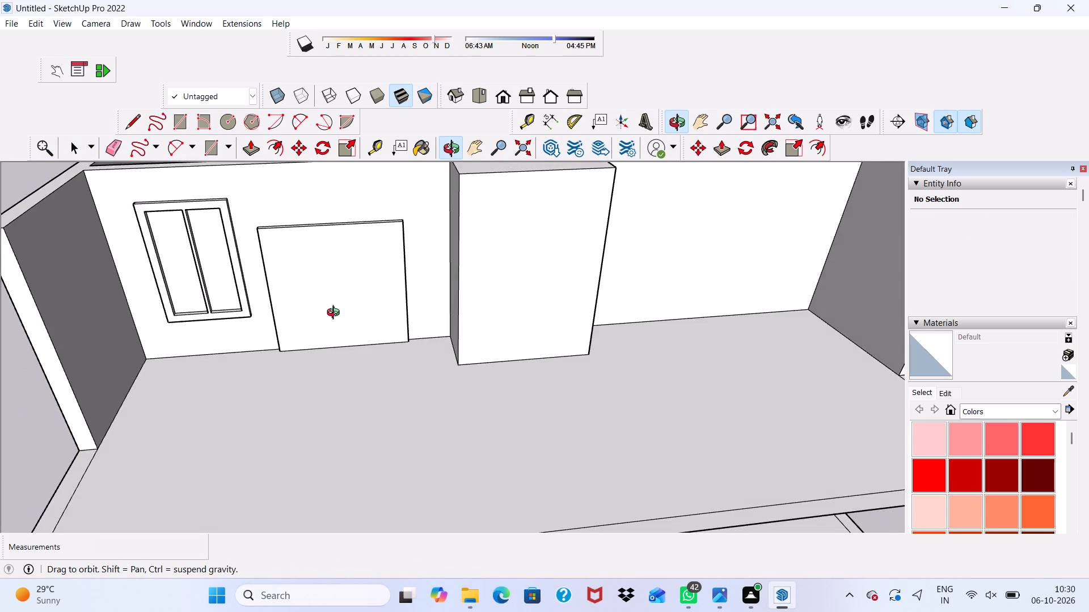
middle_drag(336, 314, 311, 253)
click(174, 118)
scroll(391, 306, down, 4)
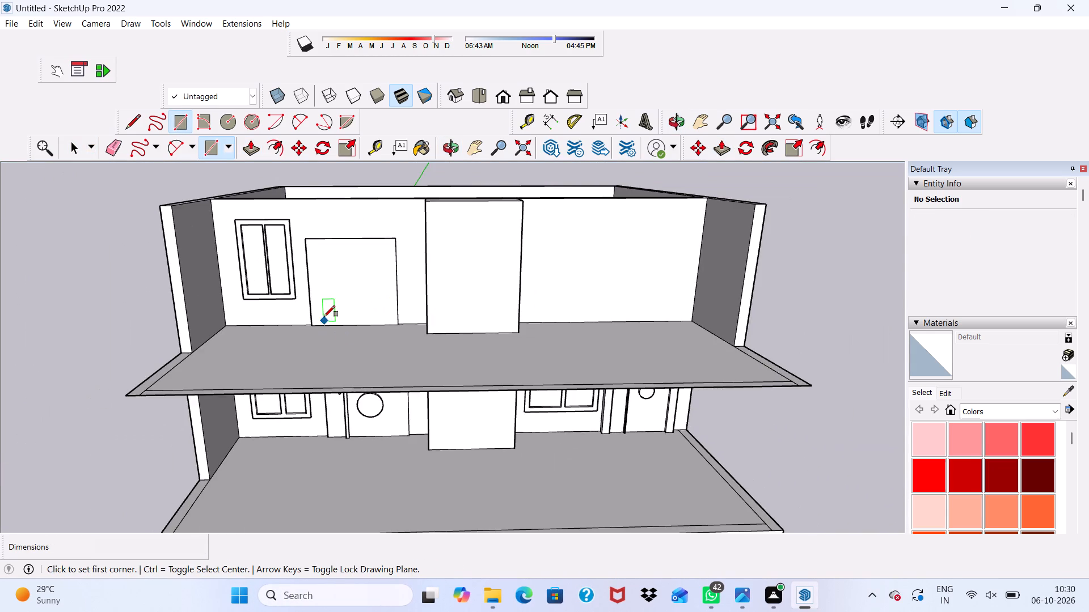
scroll(324, 312, up, 2)
click(339, 326)
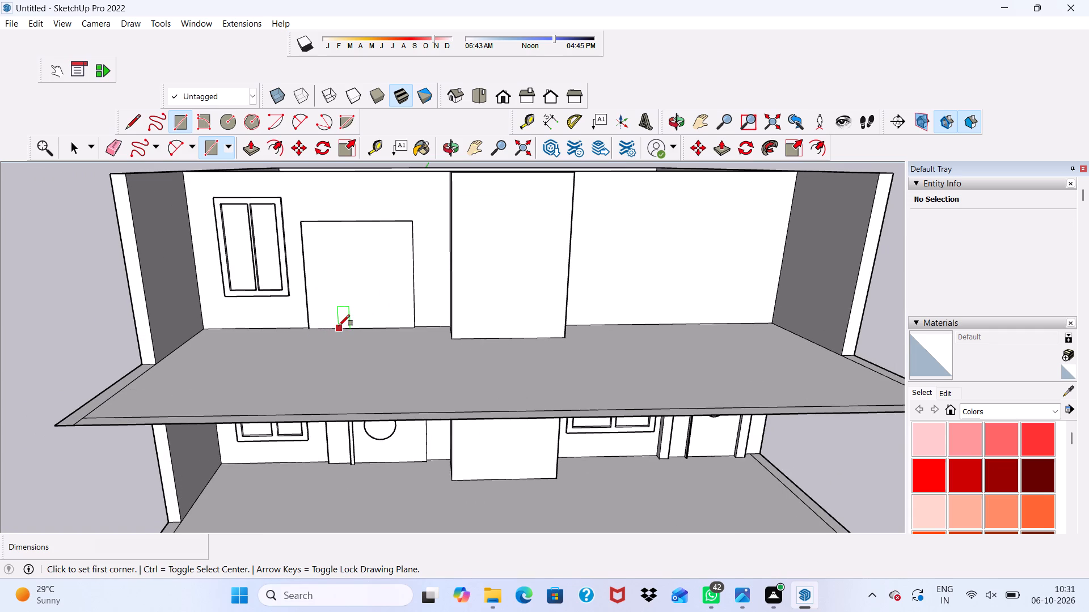
scroll(331, 303, down, 3)
scroll(339, 239, up, 9)
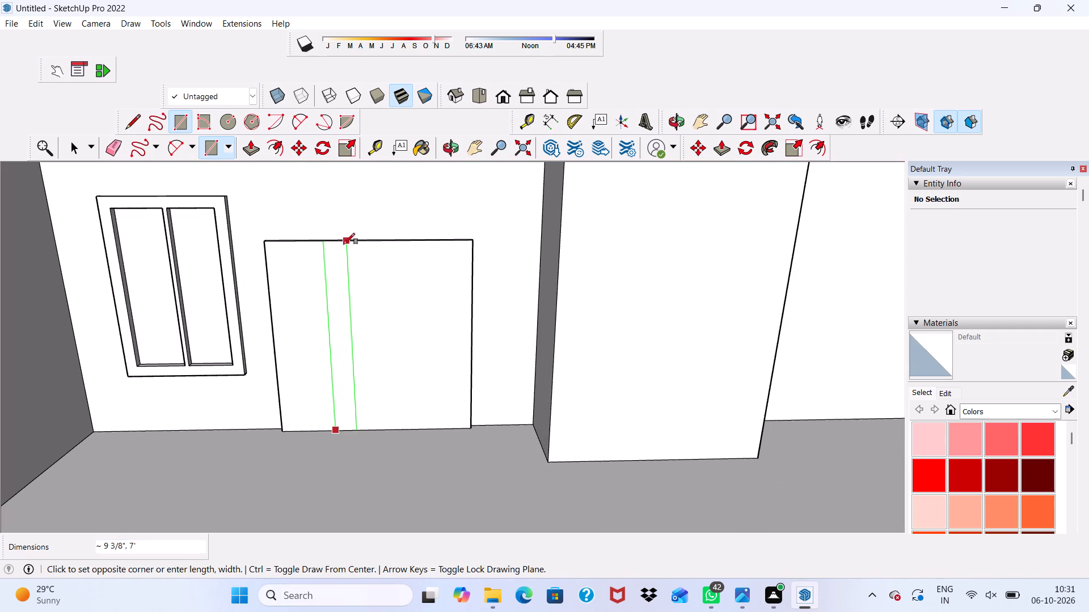
scroll(330, 243, up, 4)
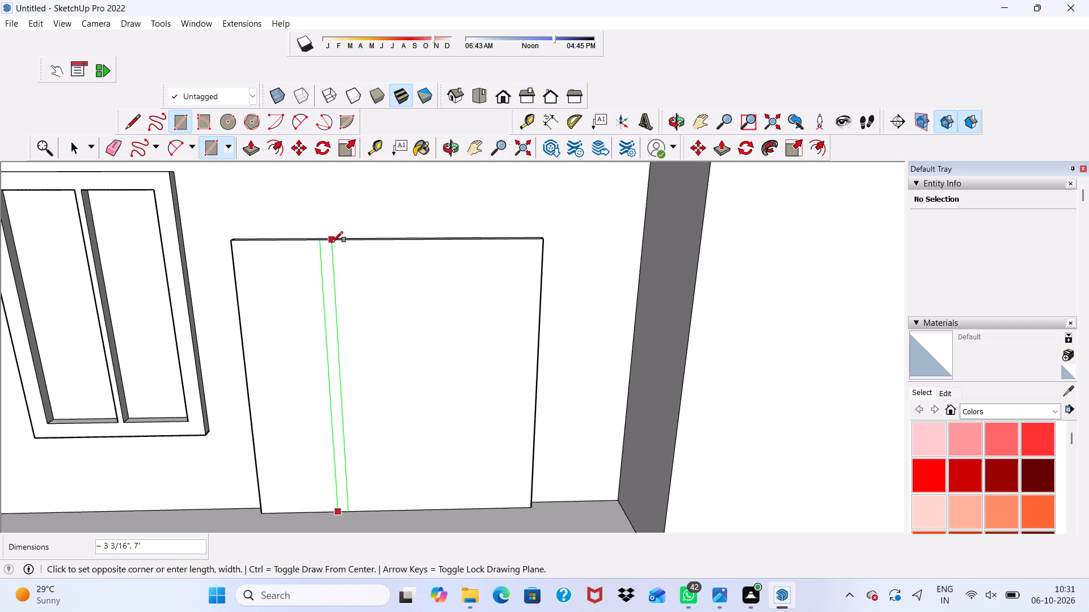
click(332, 243)
scroll(319, 250, down, 8)
middle_drag(331, 284, 394, 258)
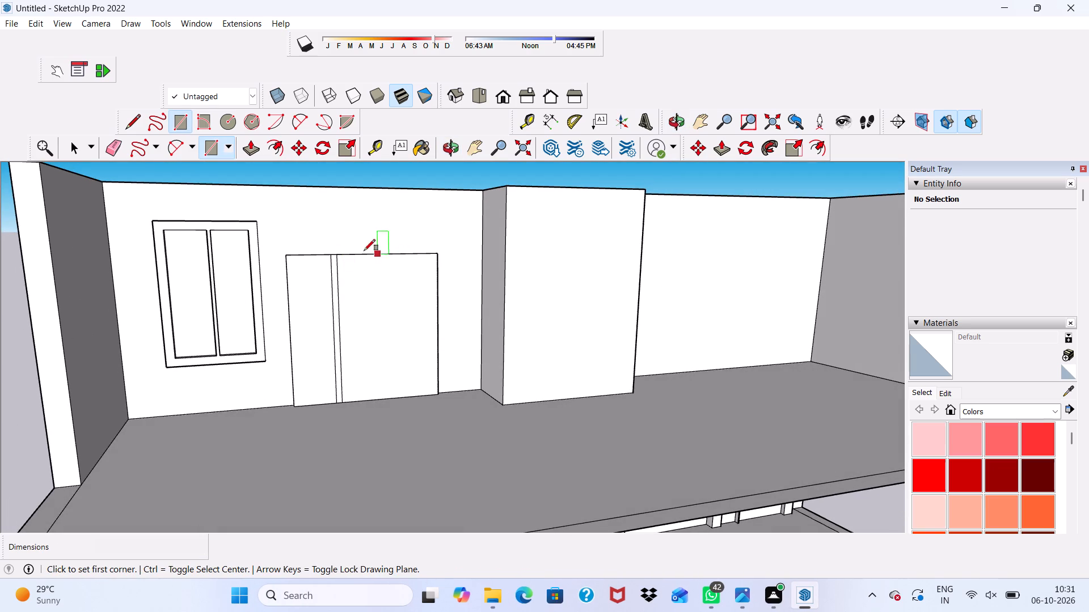
key(space)
Push/Pull the vertical dividing strip on the top storey's door outward 3".
click(246, 153)
scroll(384, 427, up, 2)
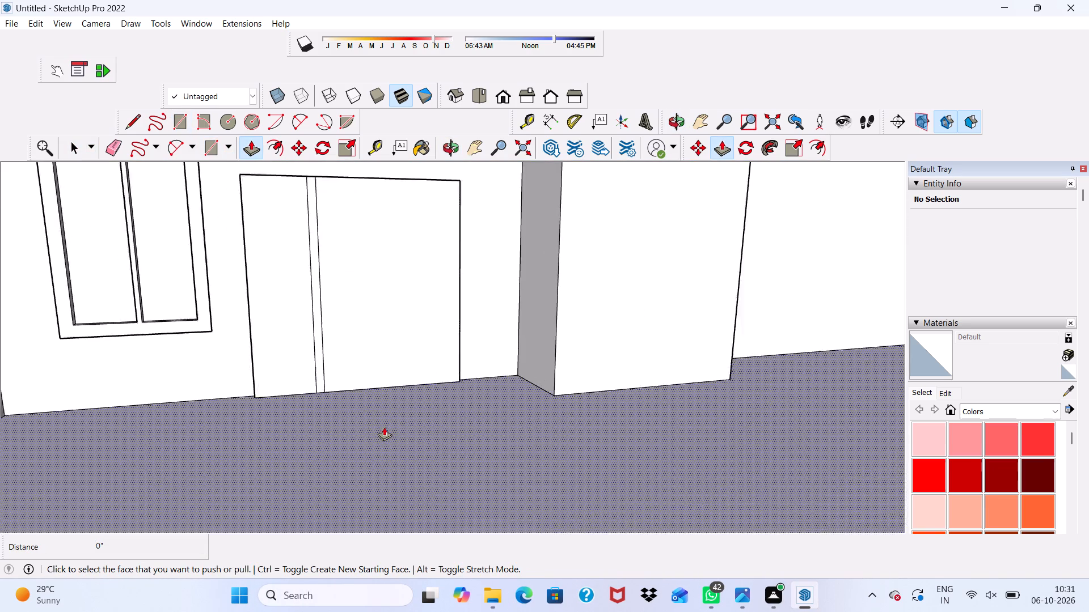
scroll(384, 427, up, 7)
click(322, 274)
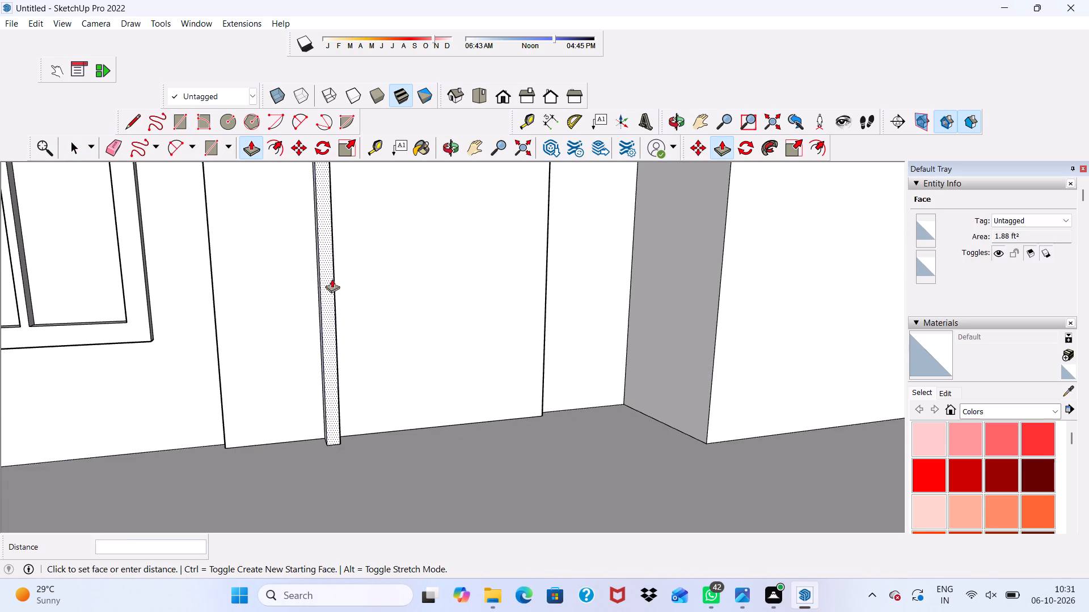
key(3)
key(shift+quotedbl)
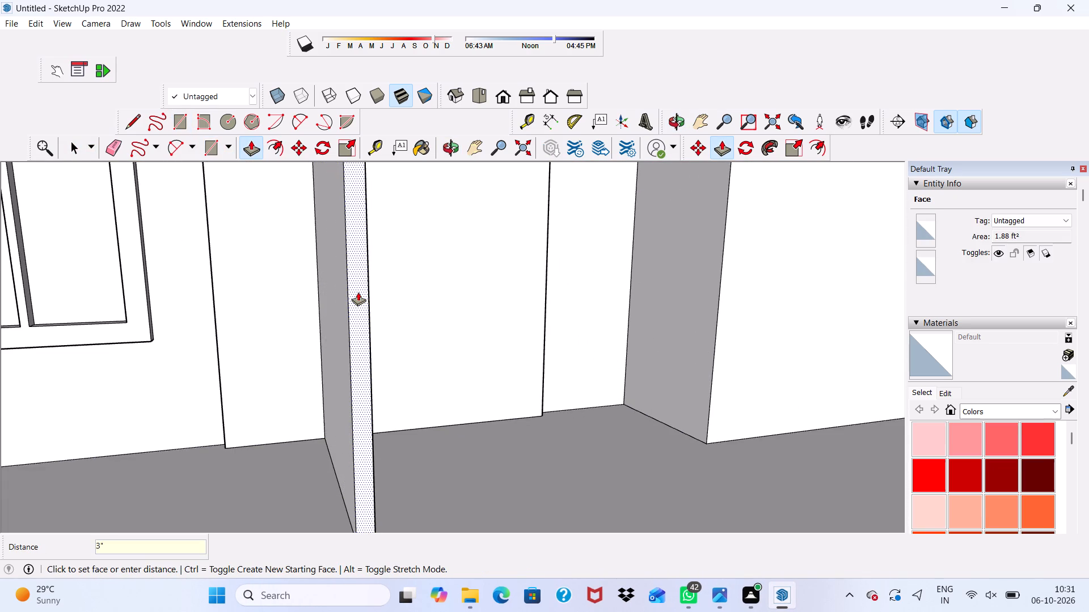
key(Return)
key(space)
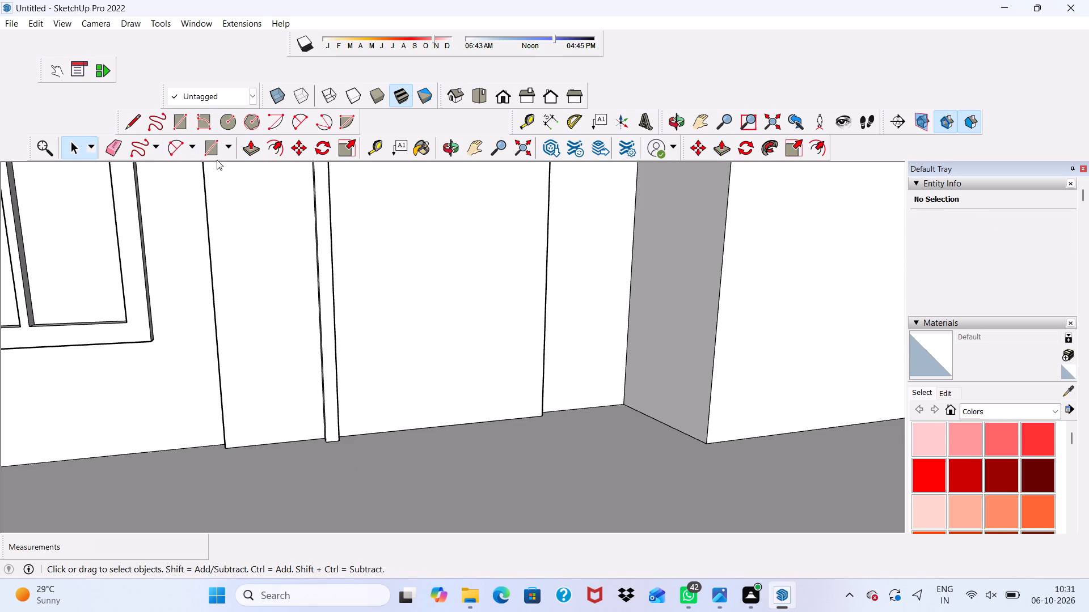
Draw two overlapping handle rectangles on the door's narrow part: a bar about 1'3" by 2 1/2" and a drop about 7 7/16" by 1 13/16".
click(182, 122)
scroll(226, 228, down, 2)
middle_drag(241, 245, 235, 228)
scroll(235, 228, up, 4)
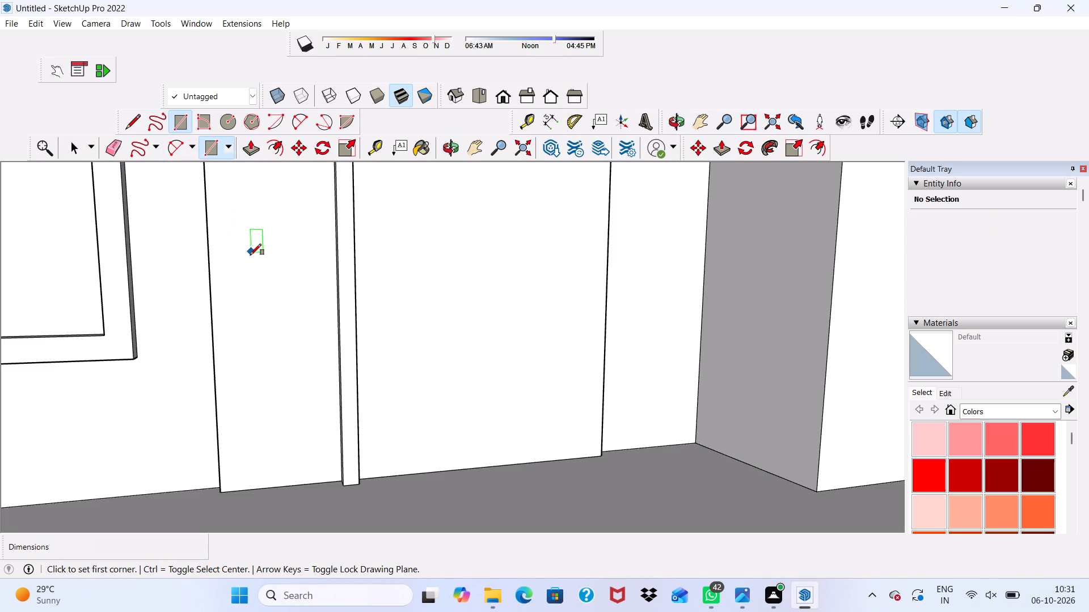
click(231, 269)
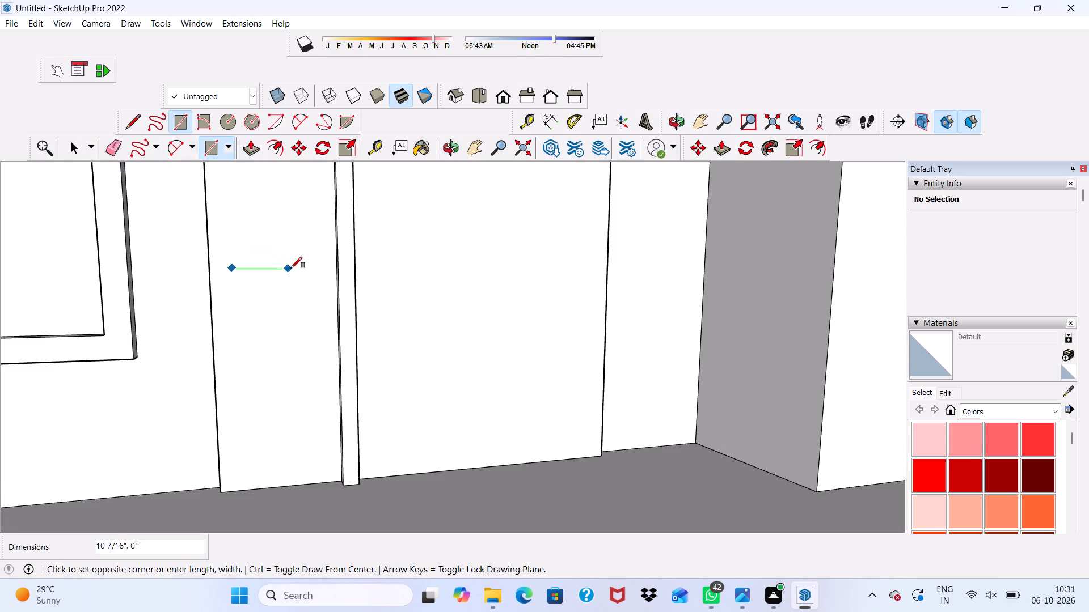
click(314, 282)
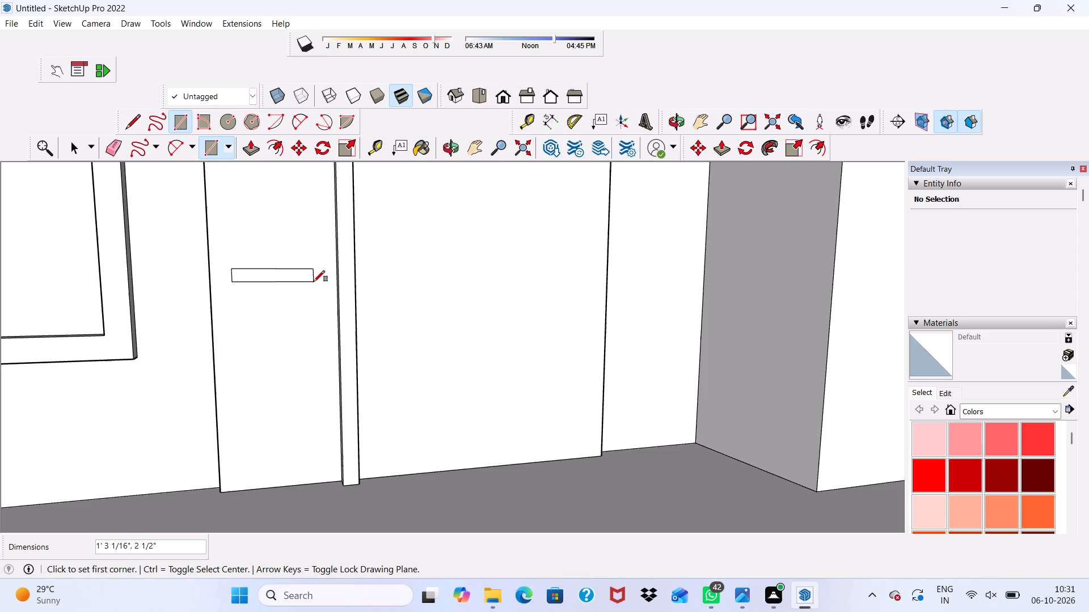
click(314, 273)
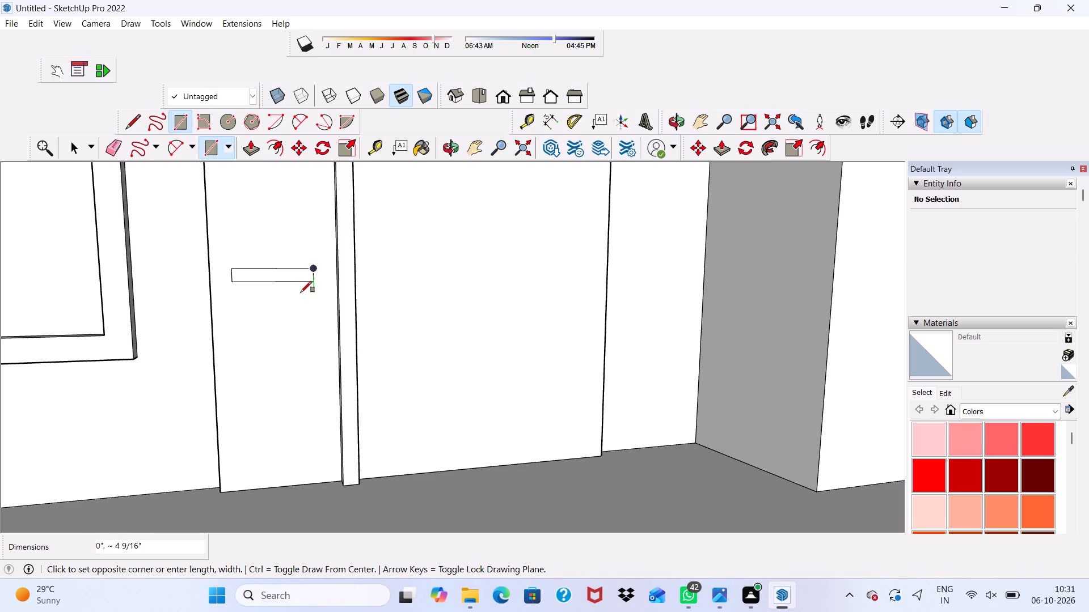
scroll(296, 299, up, 8)
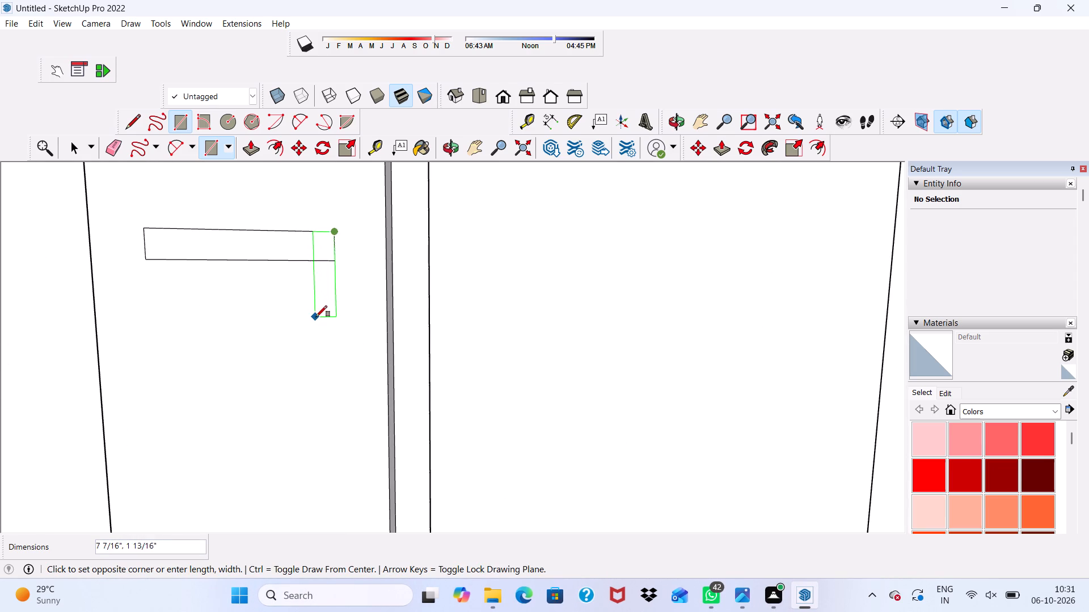
click(316, 317)
key(space)
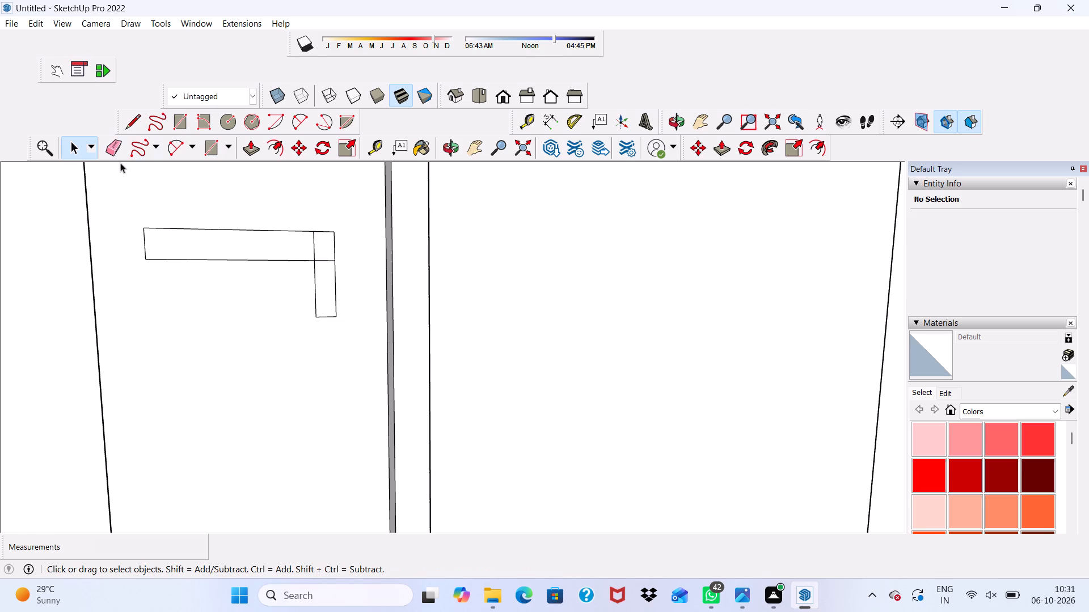
Erase the overlapping inner lines between the two handle rectangles to form one L-shaped face.
click(115, 144)
scroll(314, 263, up, 4)
drag(307, 246, 336, 237)
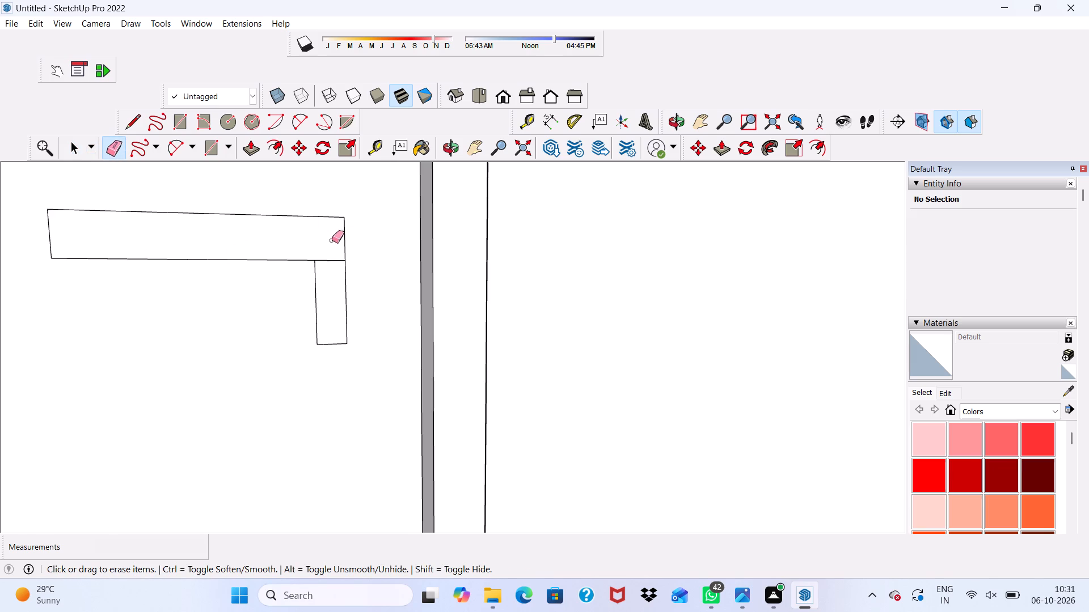
drag(328, 260, 330, 267)
key(space)
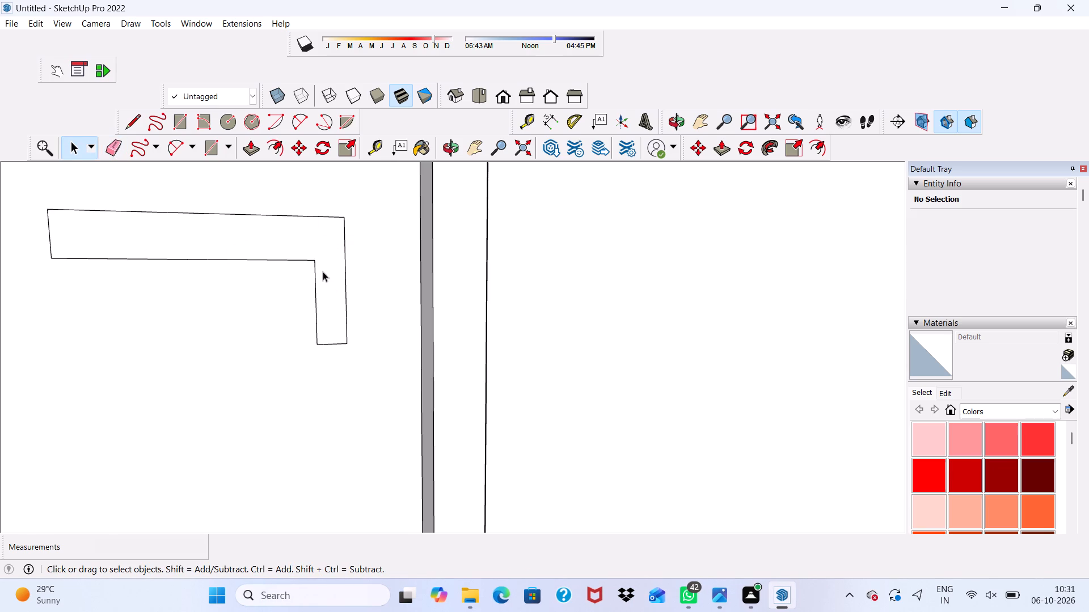
Push/Pull the L-shaped handle face outward 3" from the top storey's door.
click(330, 253)
click(250, 144)
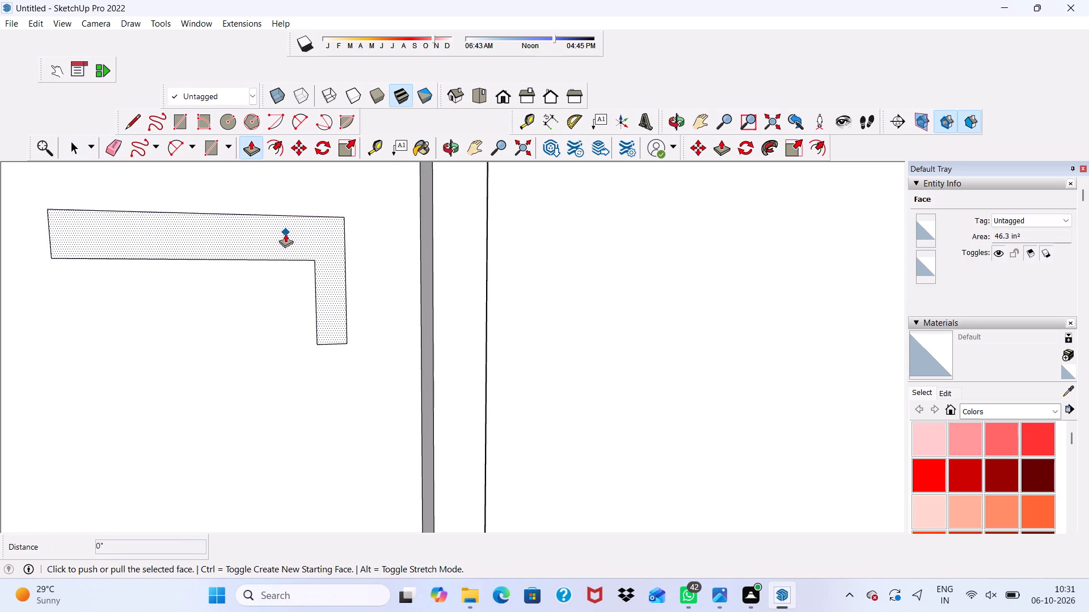
click(285, 234)
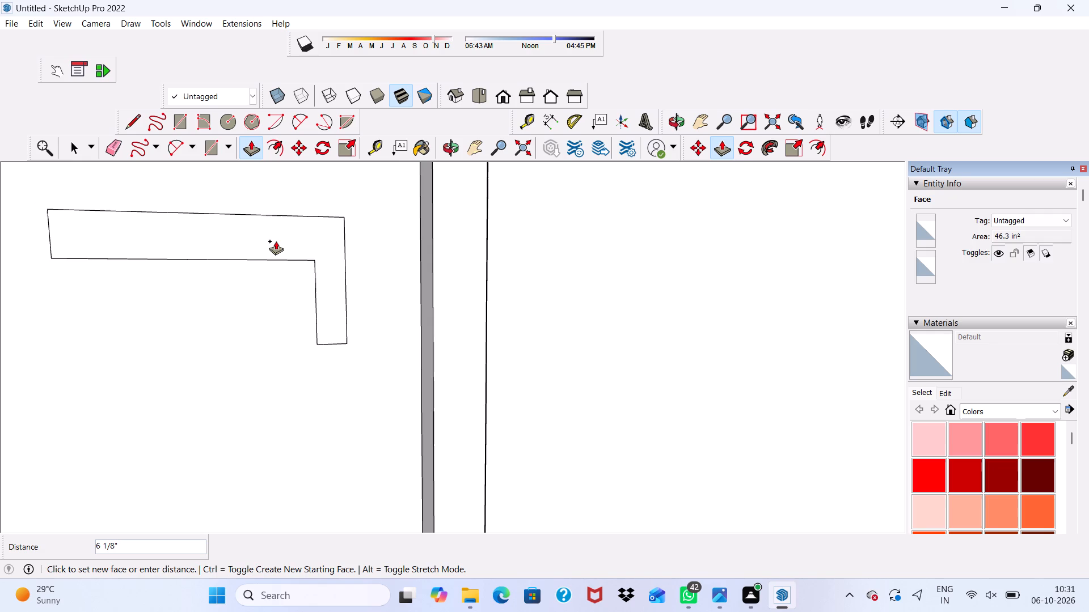
scroll(282, 236, down, 5)
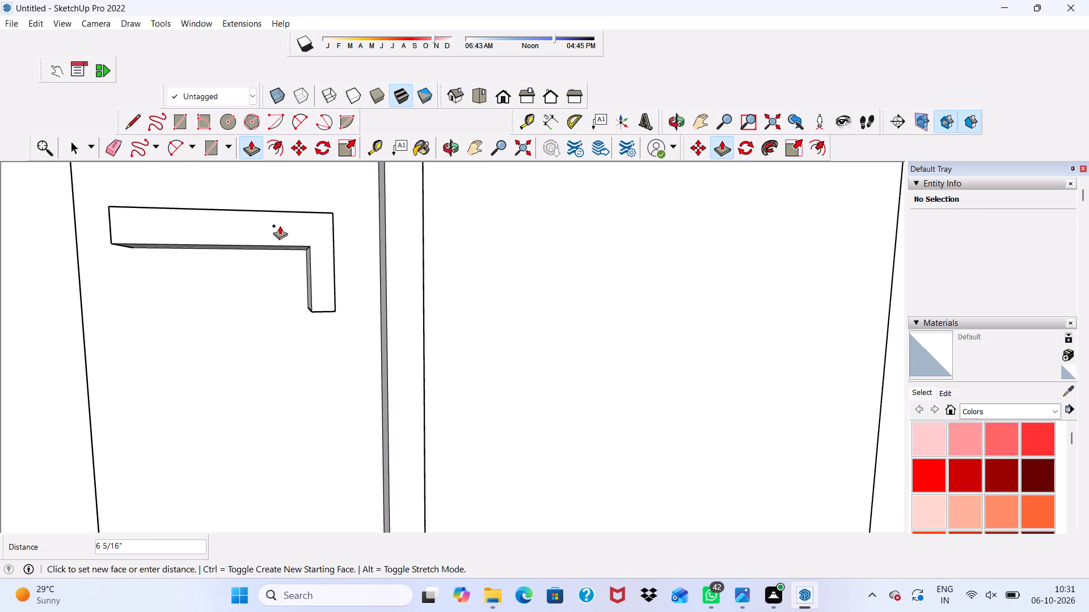
key(3)
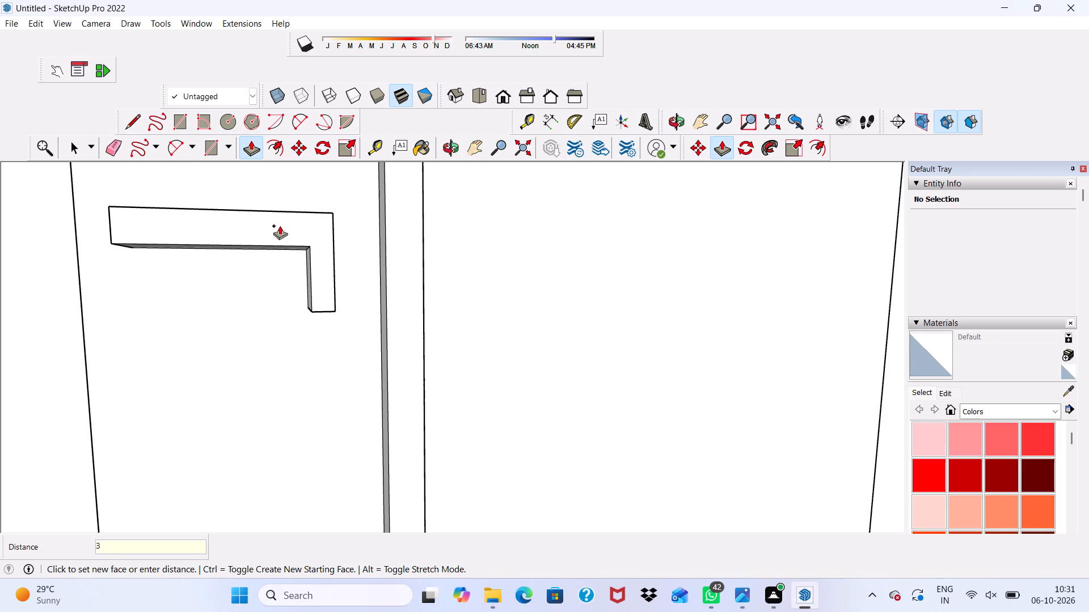
key(shift+quotedbl)
key(Return)
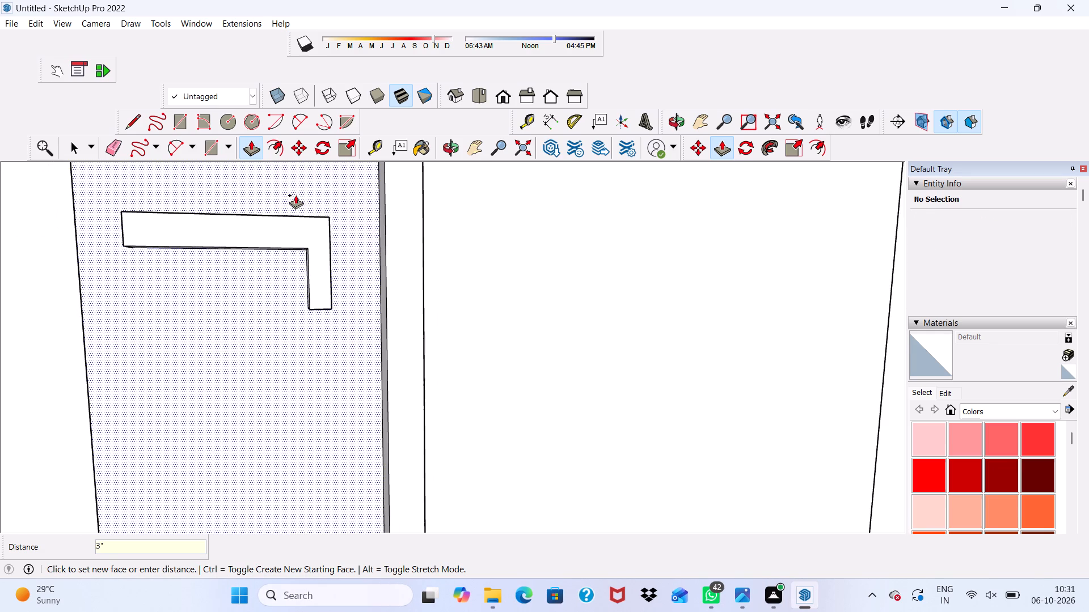
scroll(255, 226, down, 4)
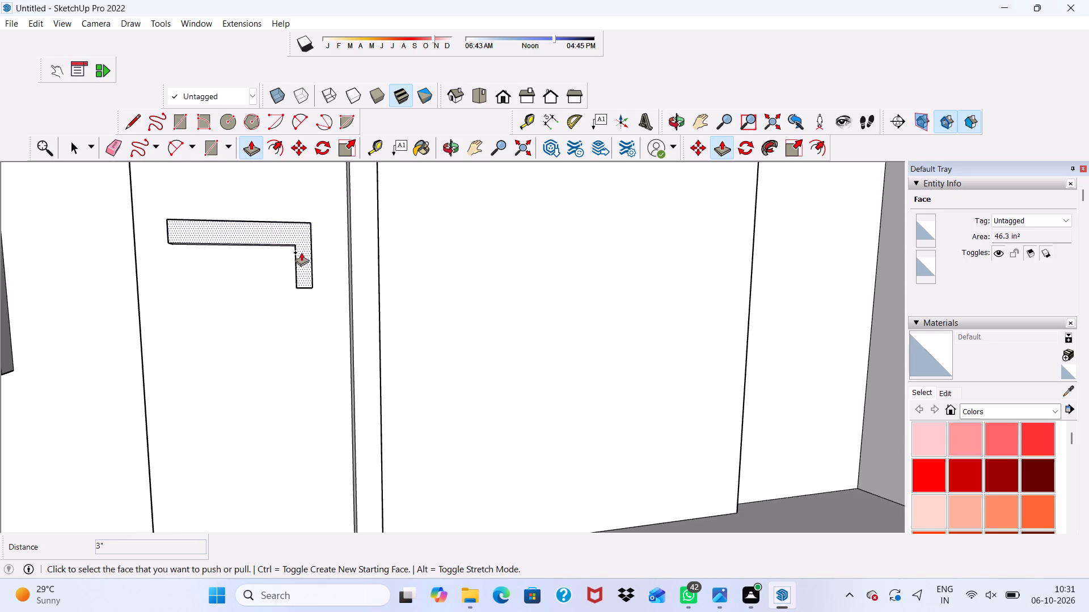
key(space)
Push/Pull the inner side face of the handle's short vertical leg by about 5/16".
scroll(298, 244, down, 9)
middle_drag(327, 245, 141, 256)
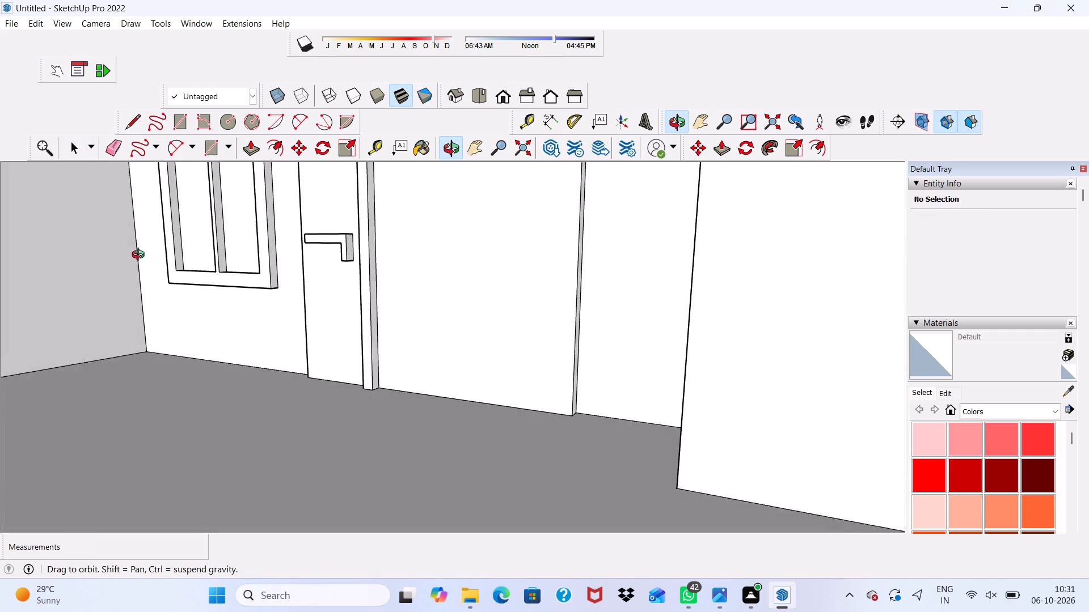
middle_drag(141, 256, 400, 239)
scroll(315, 277, up, 5)
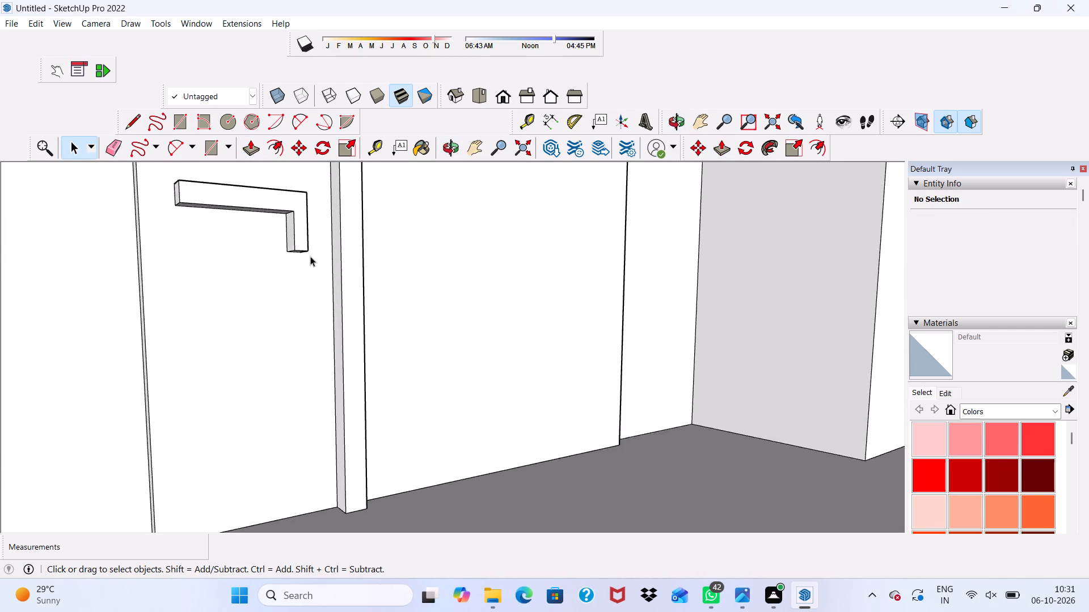
scroll(310, 256, up, 10)
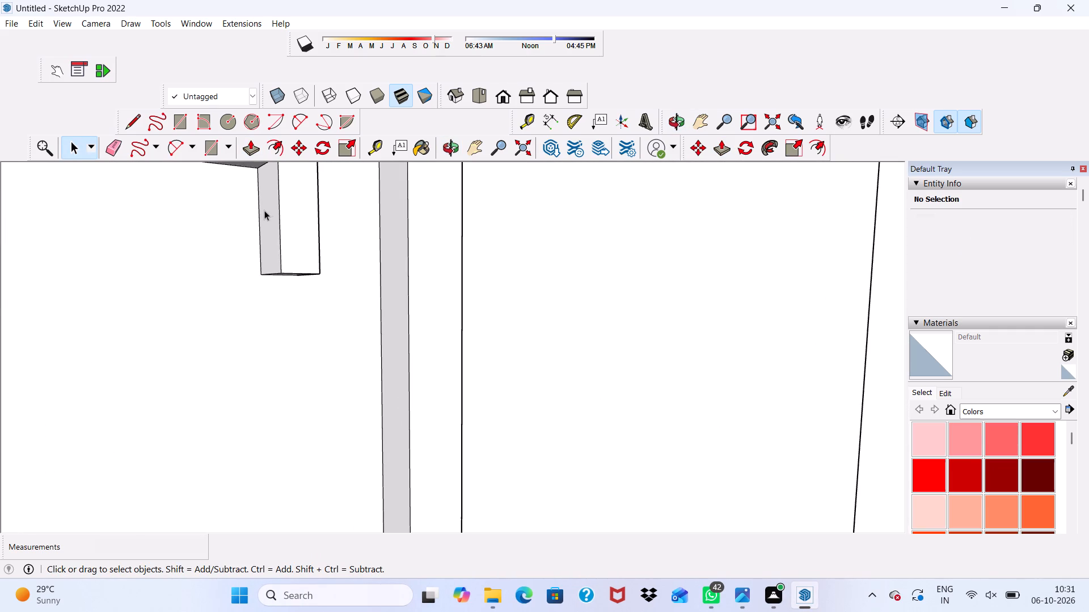
click(264, 210)
click(250, 148)
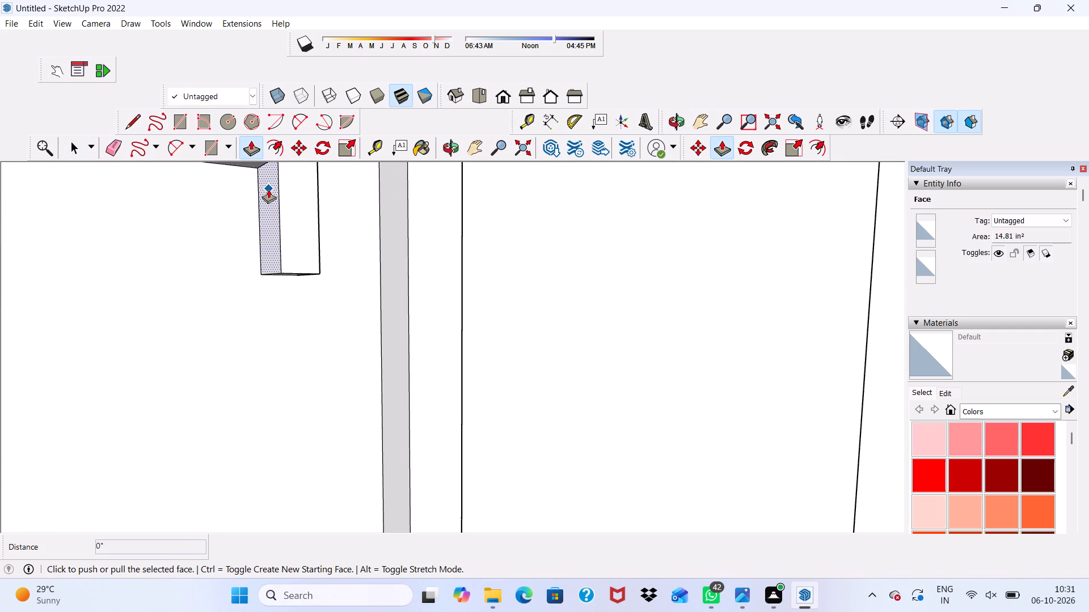
drag(268, 189, 261, 194)
scroll(261, 194, down, 12)
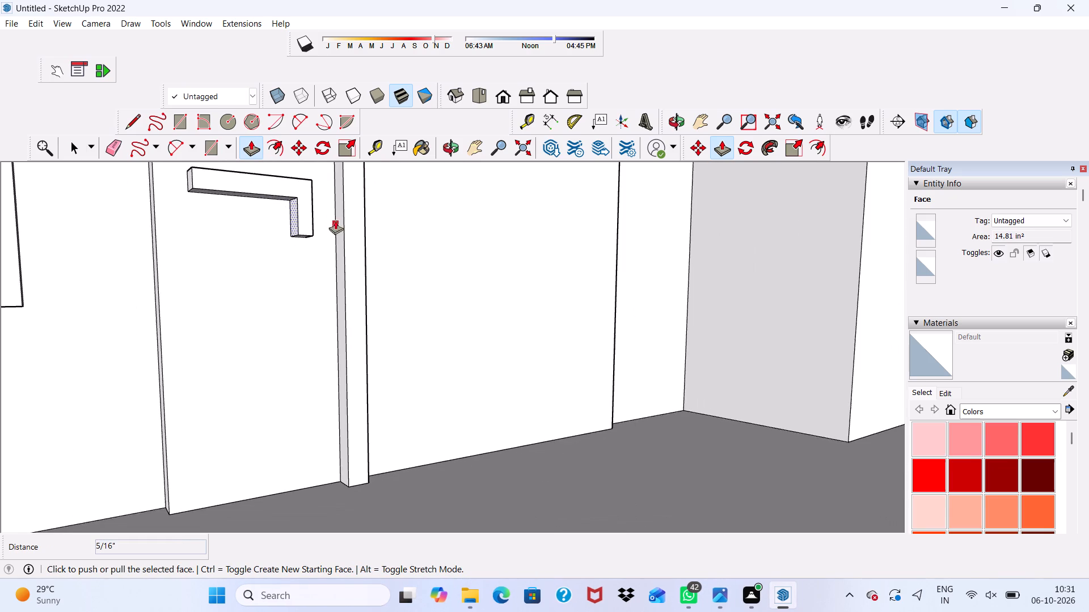
scroll(307, 219, down, 1)
key(space)
Examine the top storey's door and handle against the matching doors on the floors below.
scroll(305, 211, down, 5)
scroll(301, 226, up, 1)
scroll(302, 227, down, 3)
scroll(325, 214, up, 1)
scroll(327, 216, down, 9)
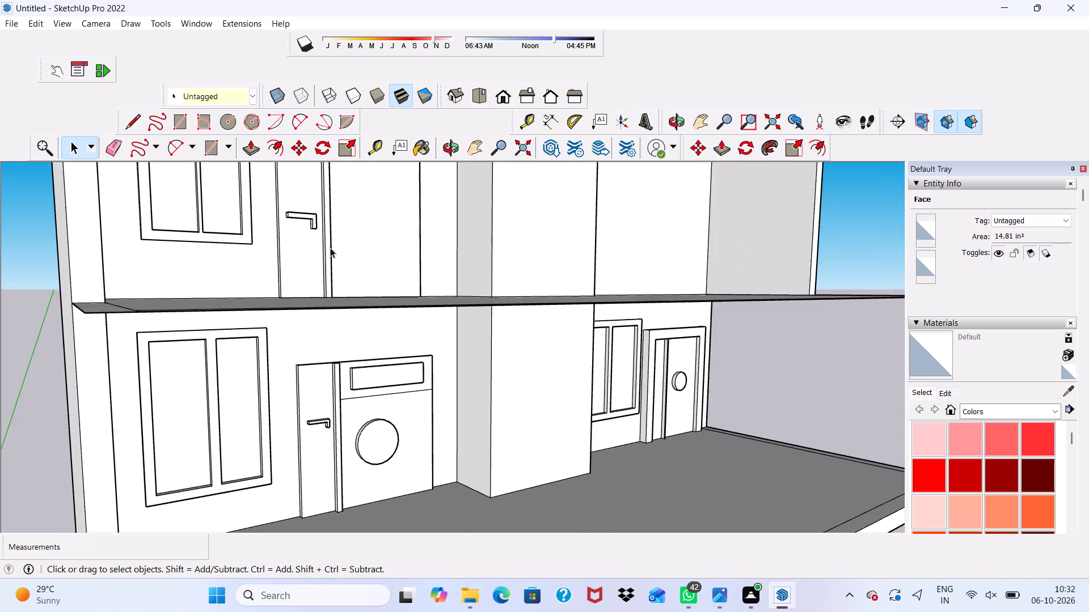
middle_drag(330, 248, 296, 314)
scroll(171, 292, down, 13)
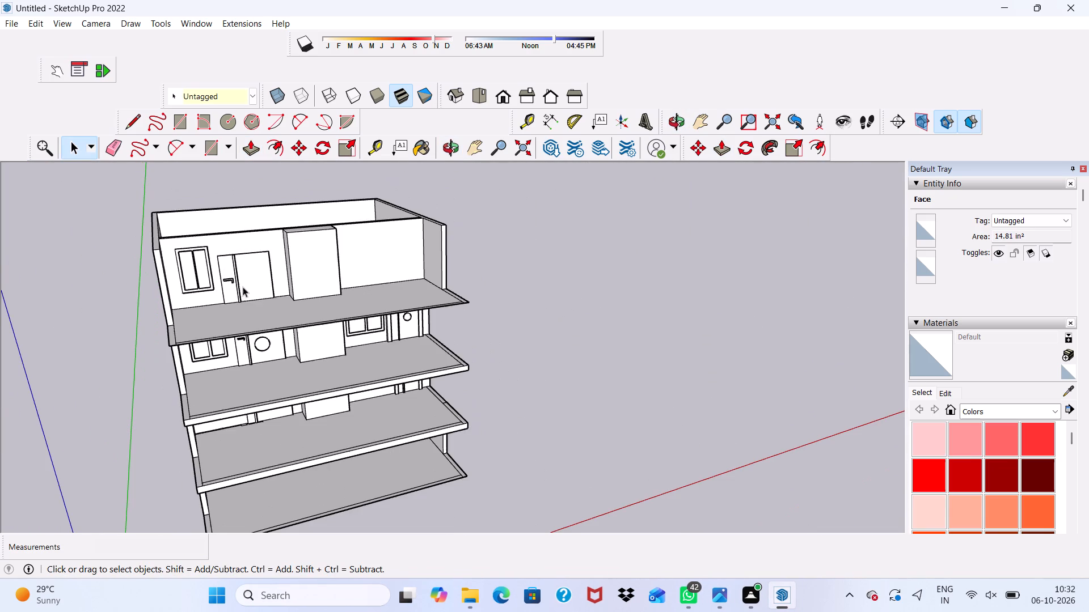
scroll(89, 282, down, 9)
click(339, 227)
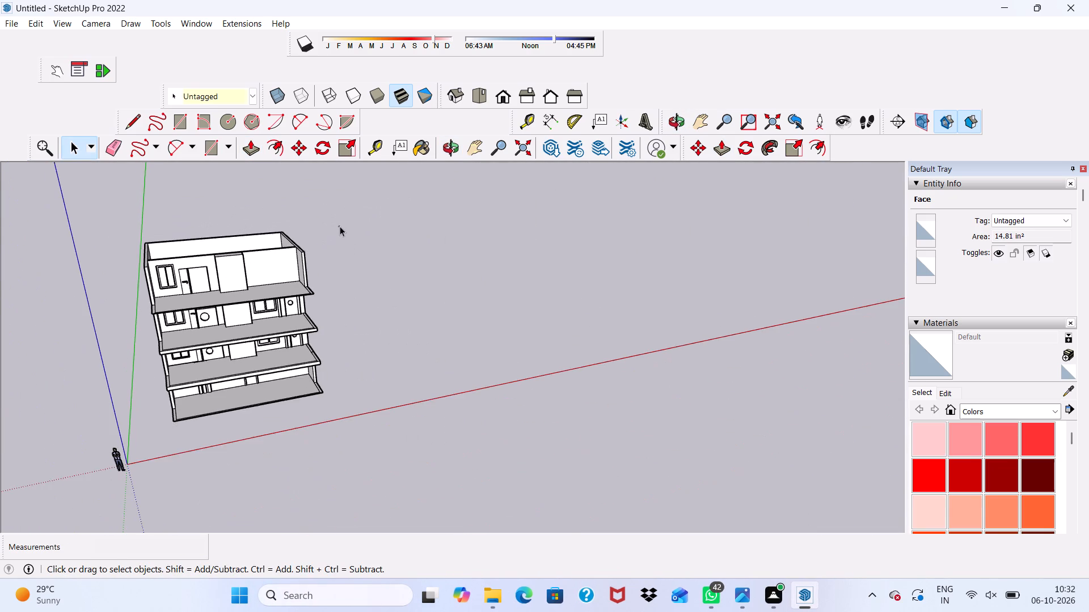
scroll(242, 272, up, 12)
scroll(231, 274, down, 1)
middle_drag(205, 305, 191, 258)
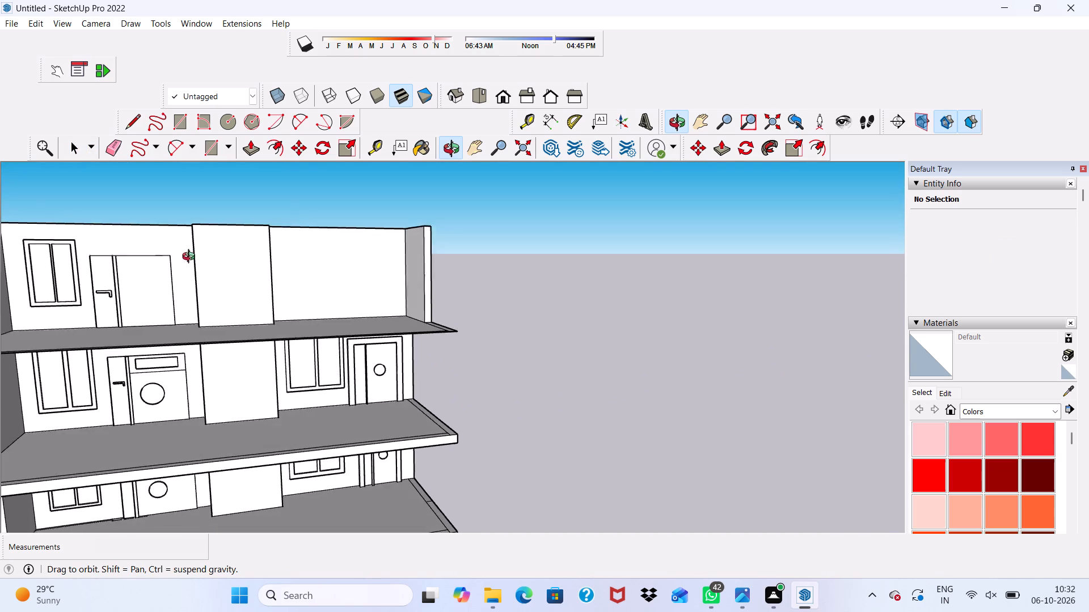
middle_drag(191, 258, 204, 265)
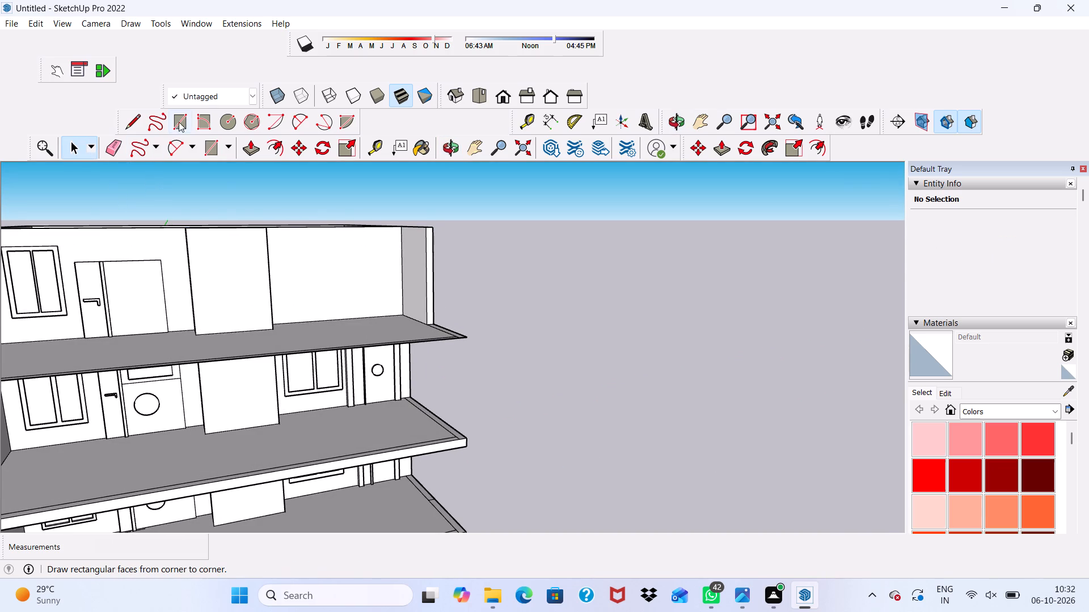
Draw a rectangle about 4' 9 1/4" by 1' 9 1/8" across the top of the door's wide panel on the top storey.
click(179, 121)
scroll(149, 271, up, 9)
scroll(83, 255, up, 5)
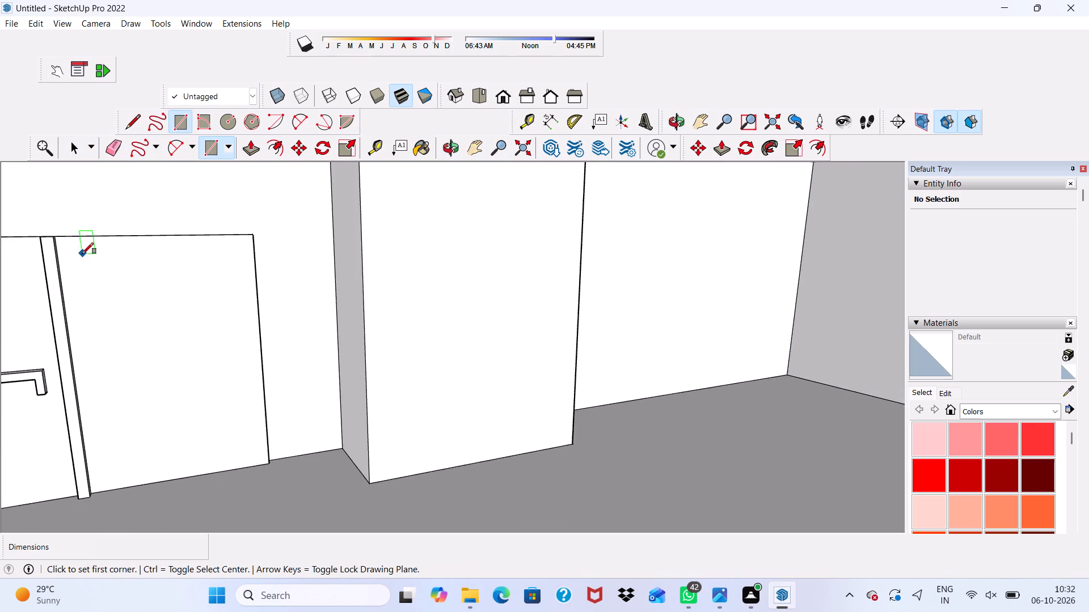
middle_drag(82, 254, 10, 280)
scroll(34, 261, up, 14)
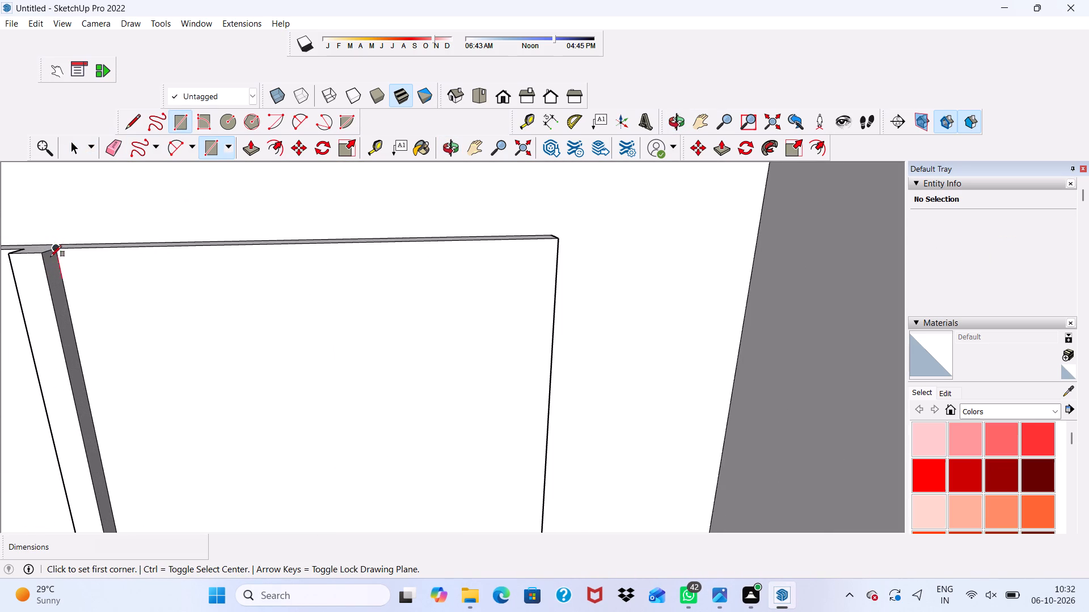
click(55, 248)
scroll(73, 274, down, 2)
scroll(85, 290, up, 1)
scroll(91, 295, down, 1)
scroll(138, 304, down, 2)
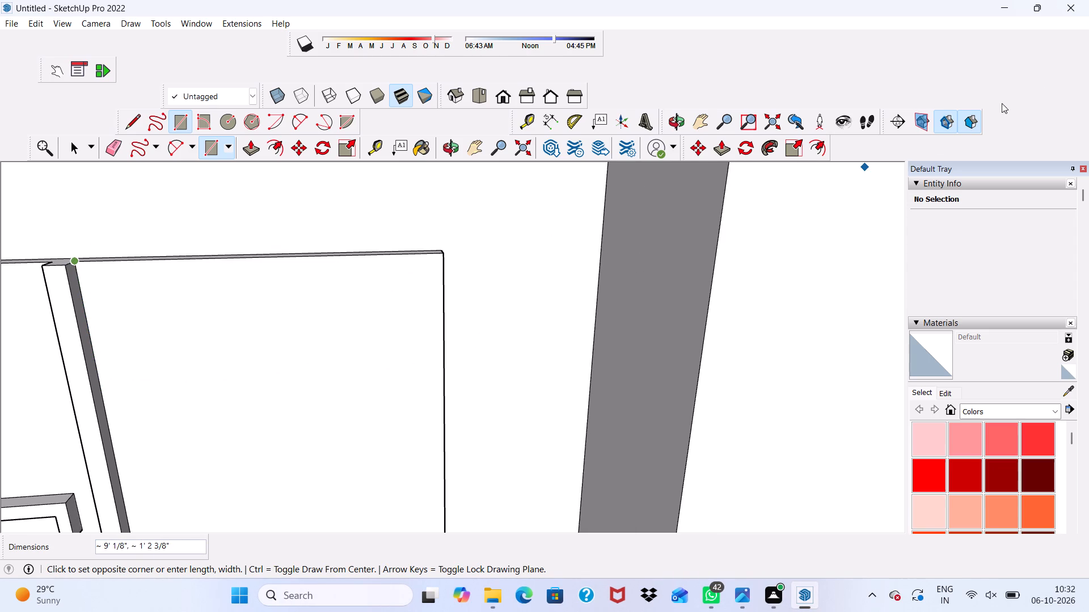
click(444, 372)
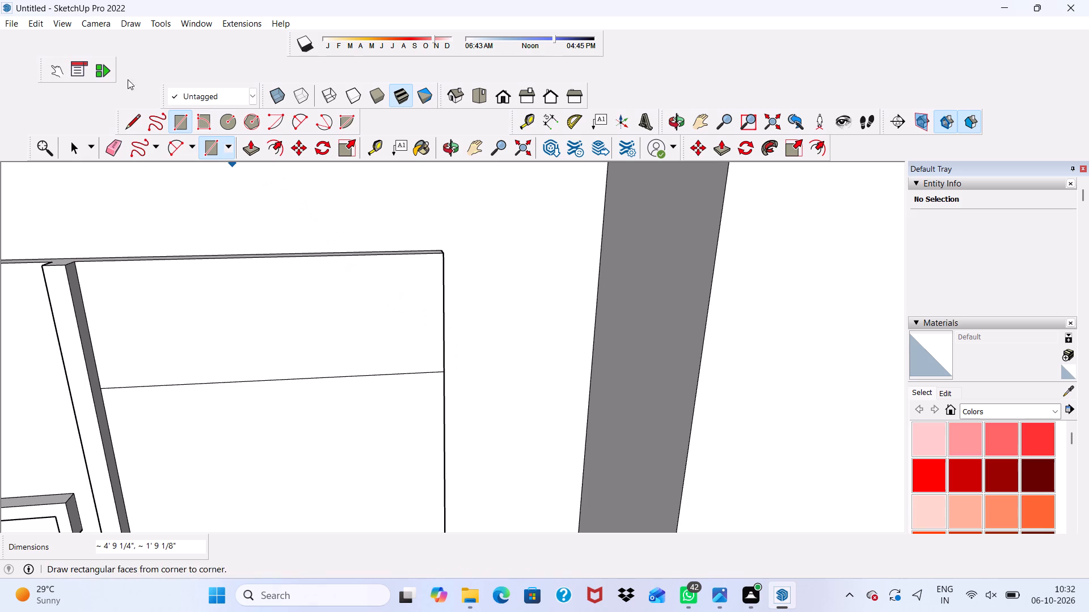
Draw an inset rectangle about 3' 11 3/4" by 11 1/8" inside the door's upper band.
drag(99, 52, 234, 146)
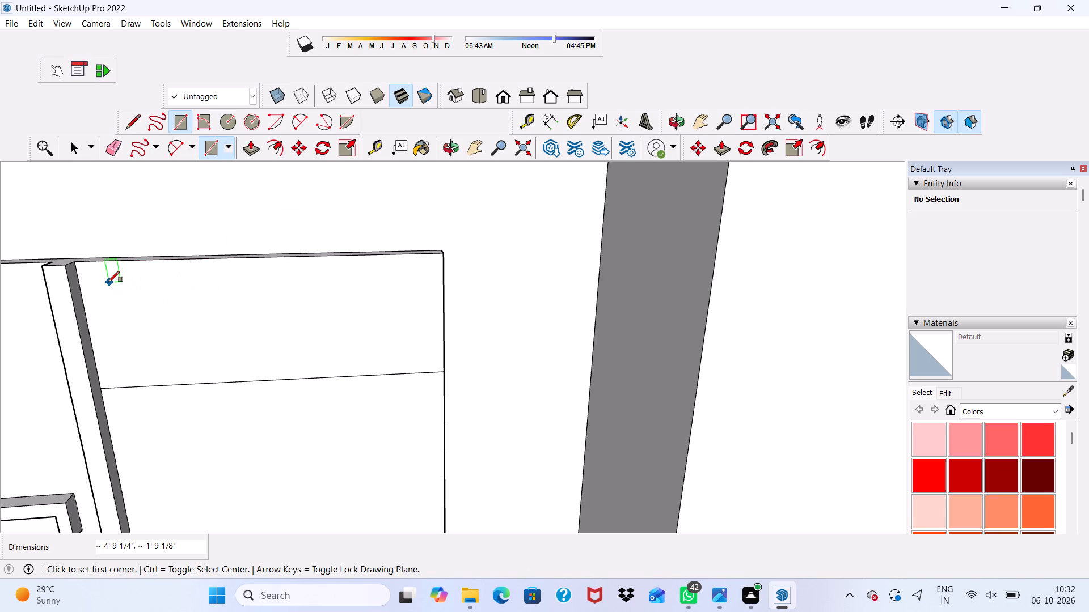
click(108, 282)
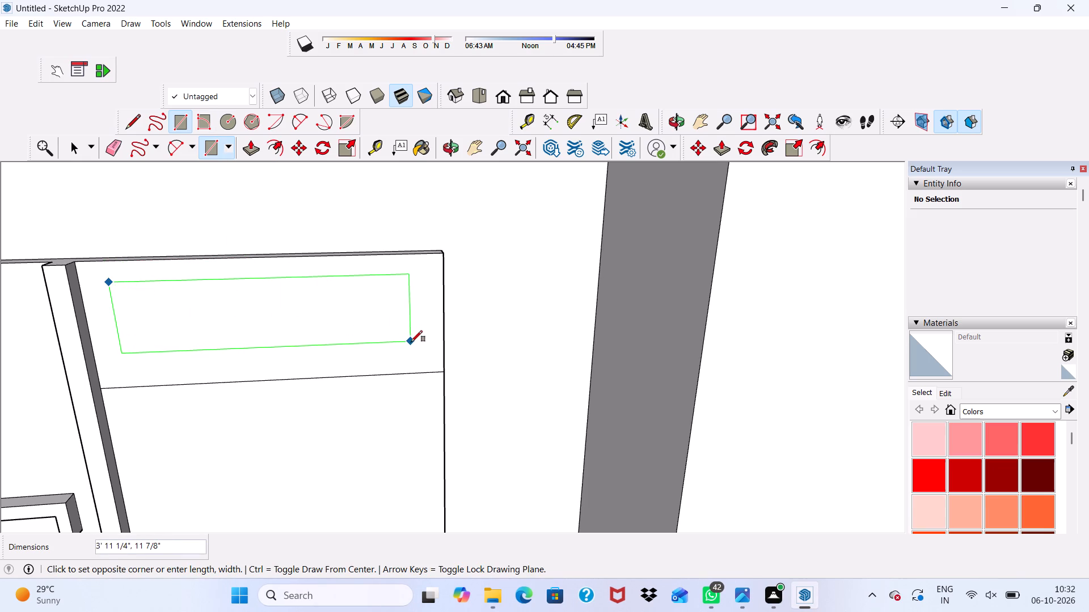
click(414, 337)
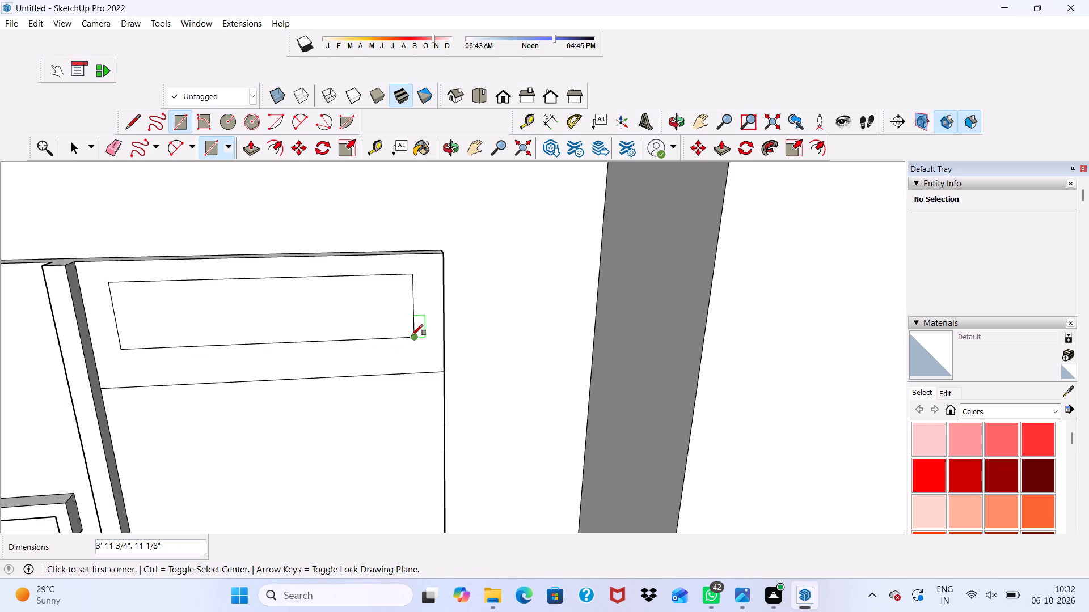
click(415, 342)
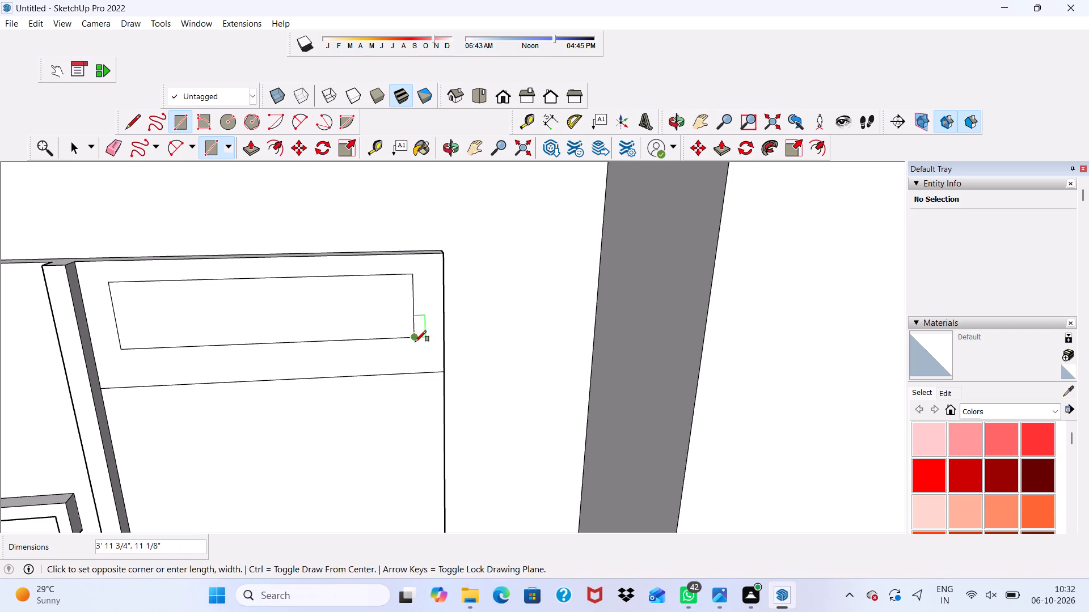
key(space)
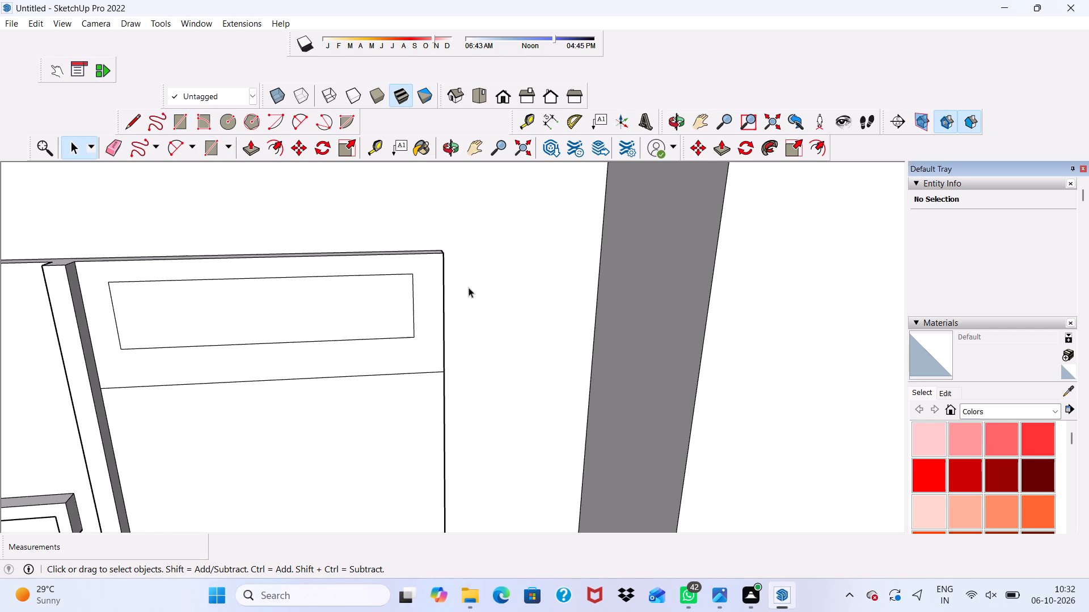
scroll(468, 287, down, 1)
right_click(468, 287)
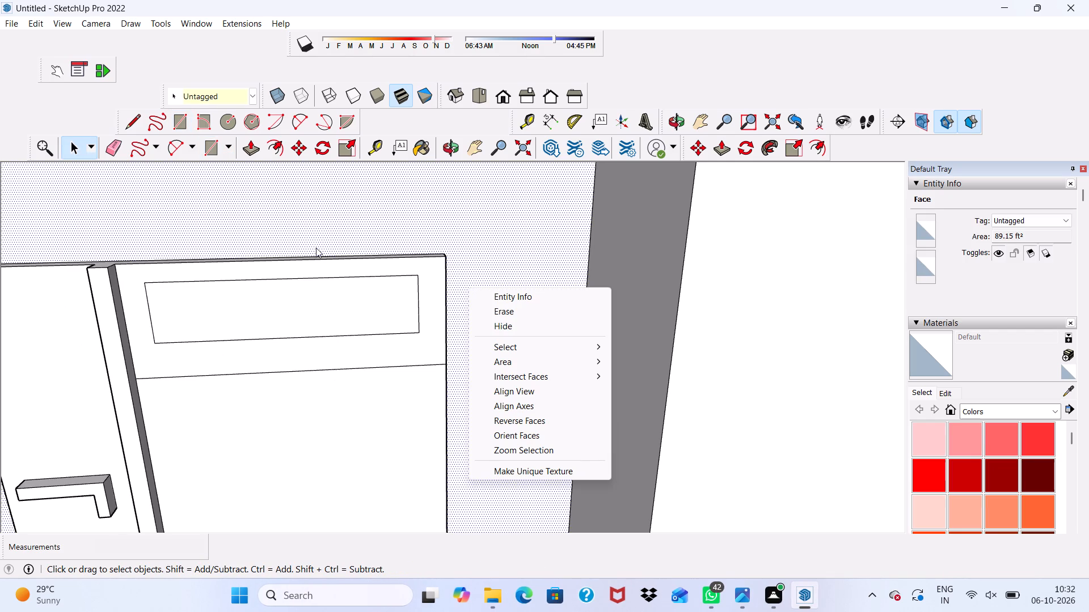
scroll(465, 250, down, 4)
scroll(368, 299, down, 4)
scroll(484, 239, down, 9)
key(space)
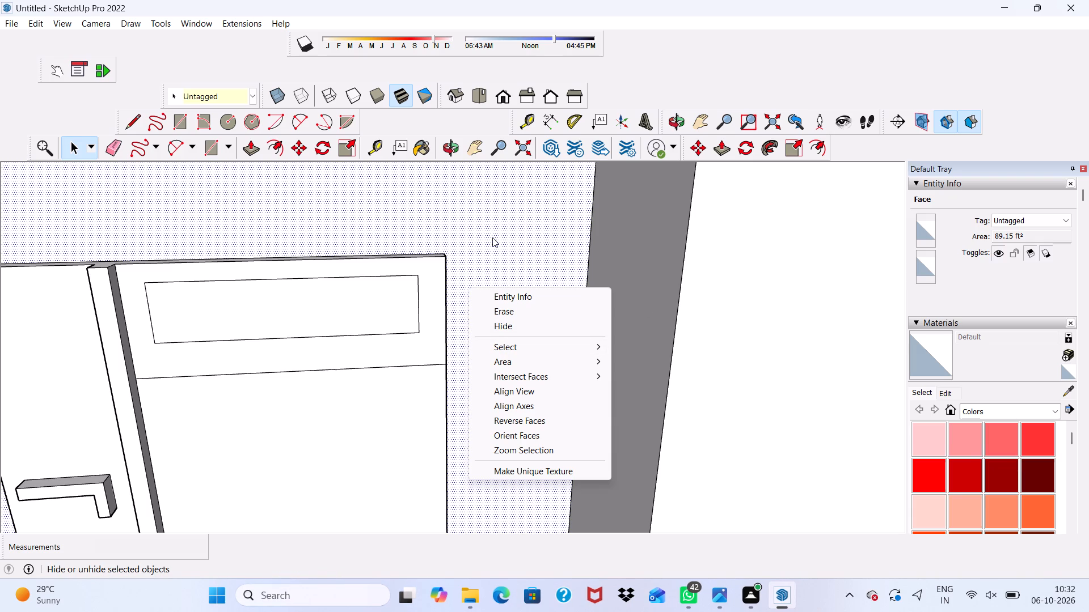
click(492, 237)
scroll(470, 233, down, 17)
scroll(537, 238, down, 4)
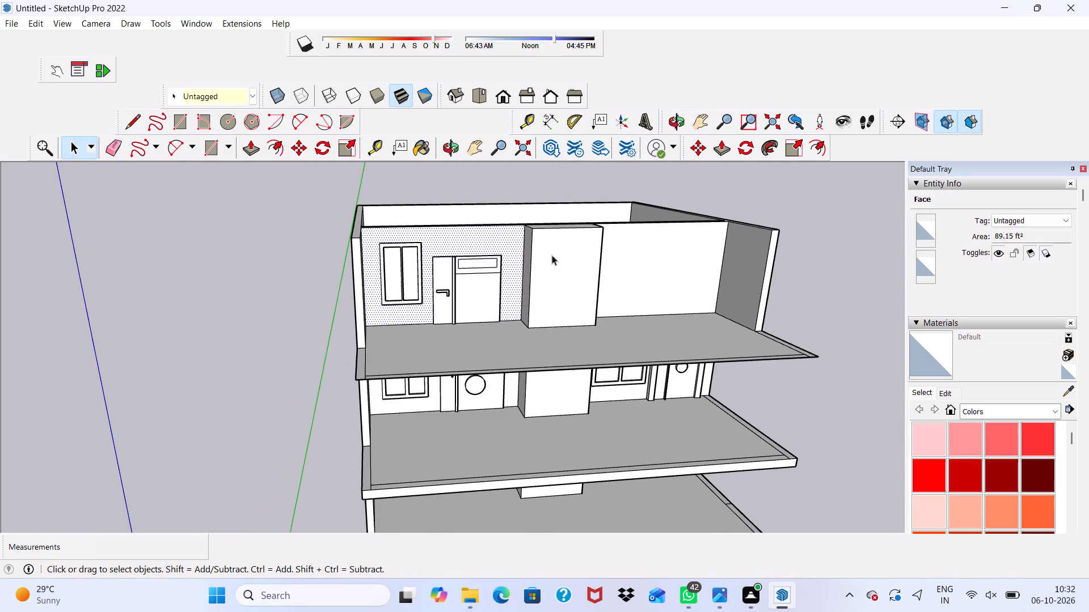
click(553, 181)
Push/Pull the inset rectangle in the door's upper band outward 3".
scroll(306, 144, up, 4)
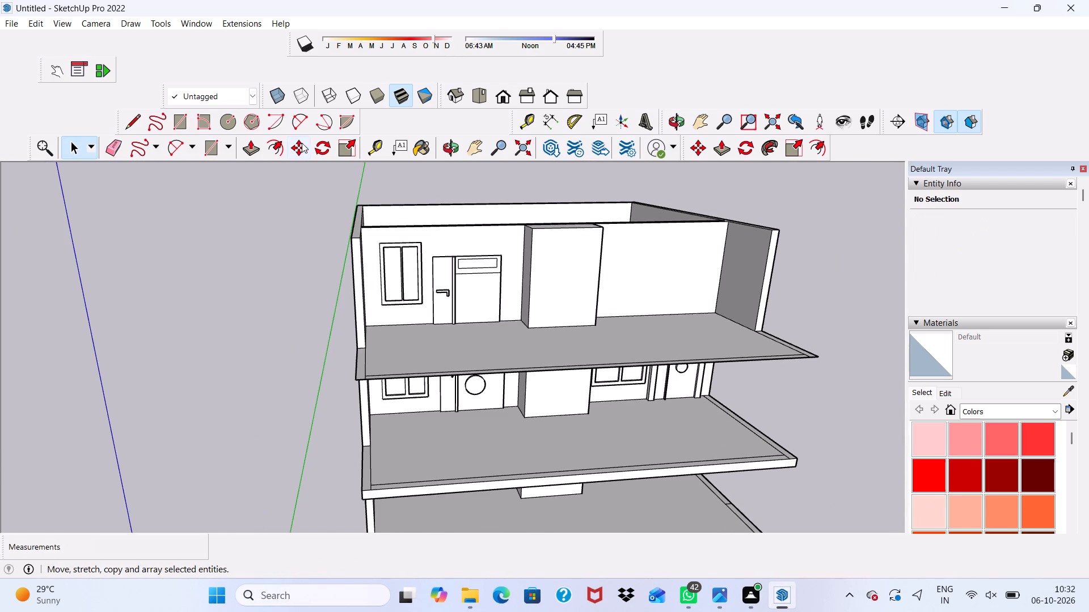
click(256, 144)
scroll(434, 257, up, 10)
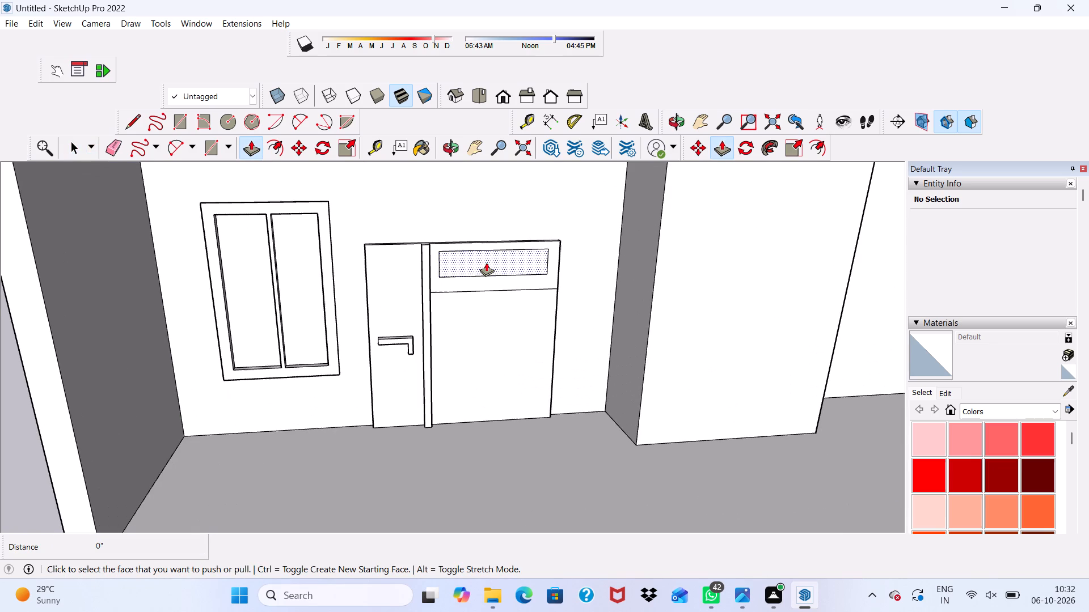
click(486, 262)
scroll(461, 278, down, 3)
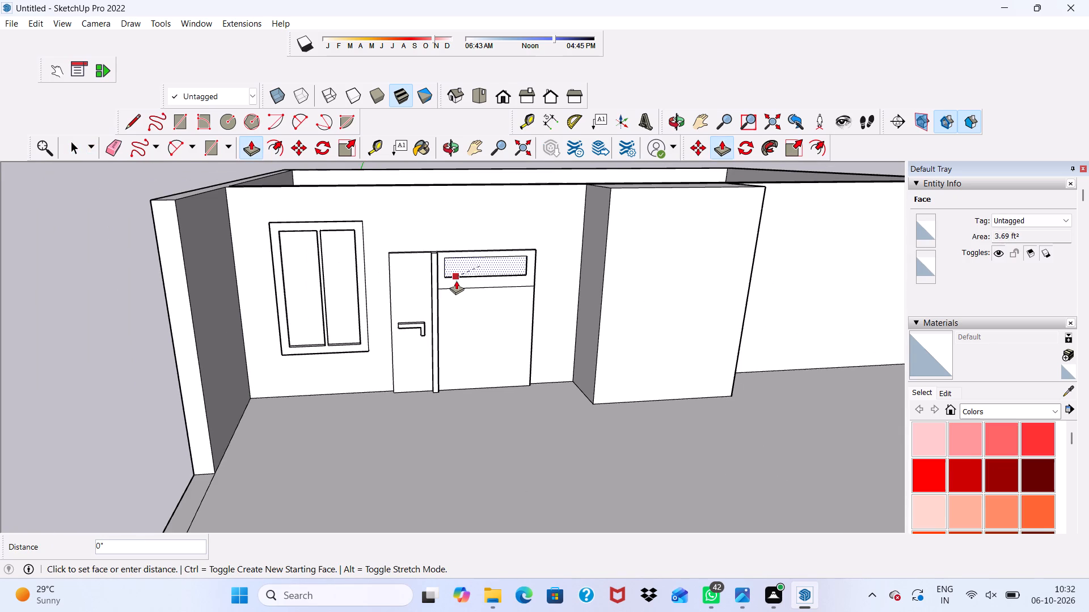
scroll(456, 278, down, 4)
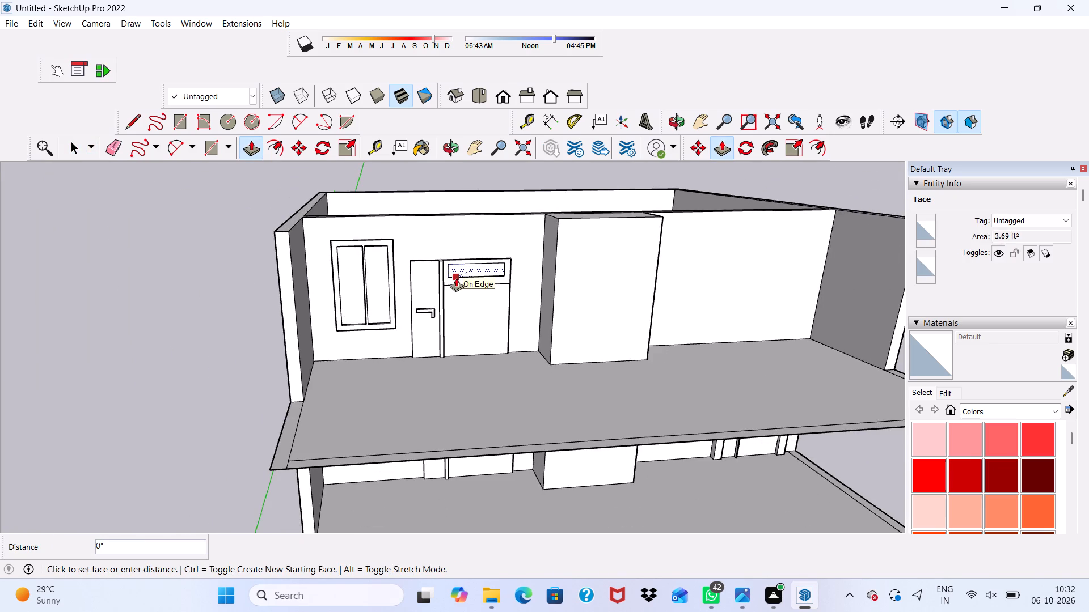
scroll(456, 278, down, 1)
middle_drag(456, 278, 451, 307)
scroll(465, 286, up, 2)
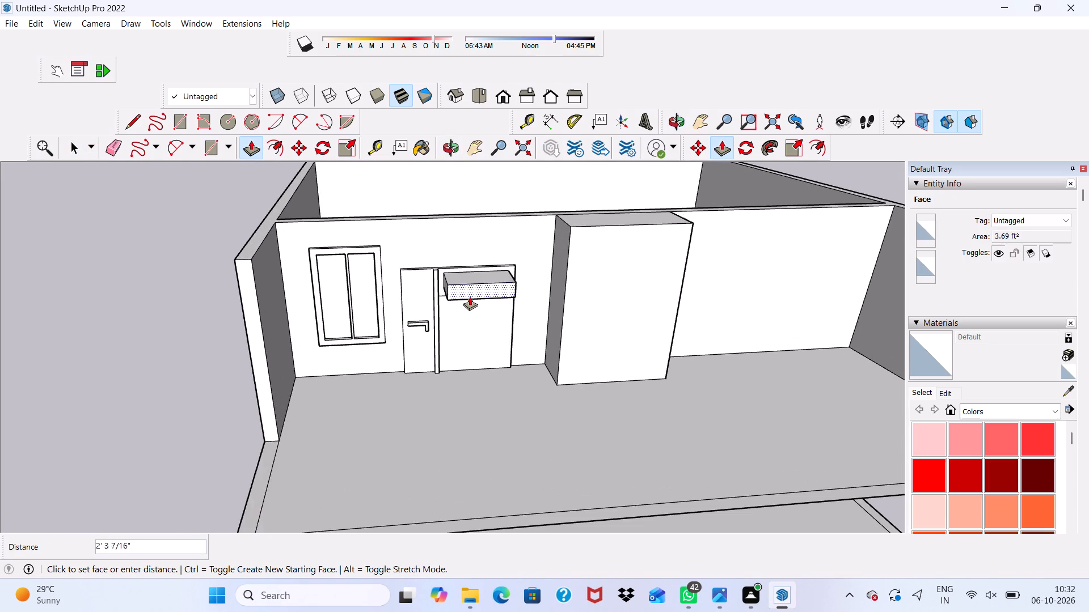
key(3)
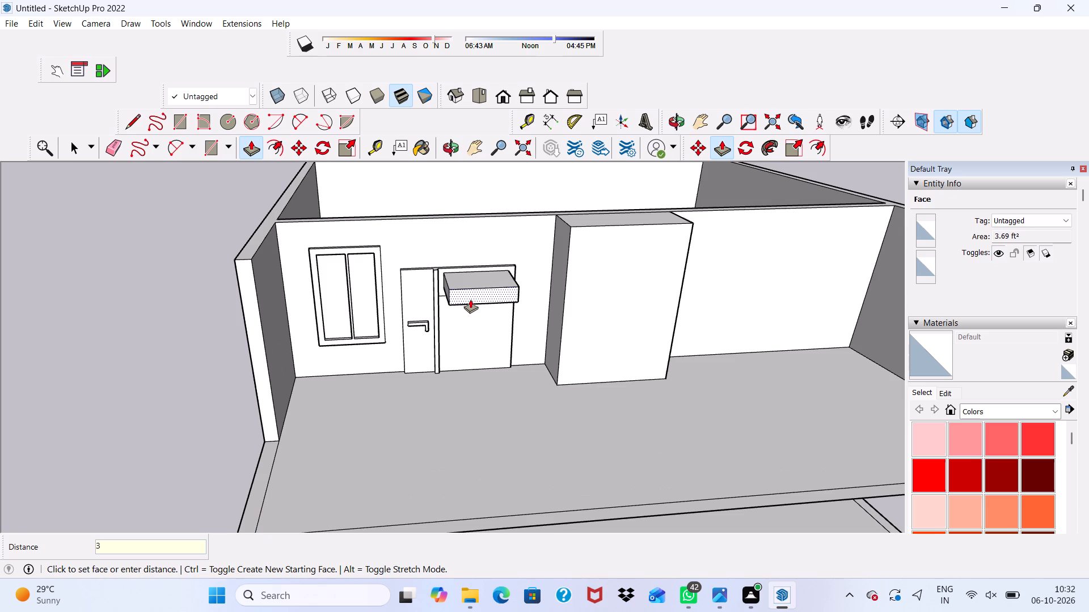
key(shift+quotedbl)
key(Return)
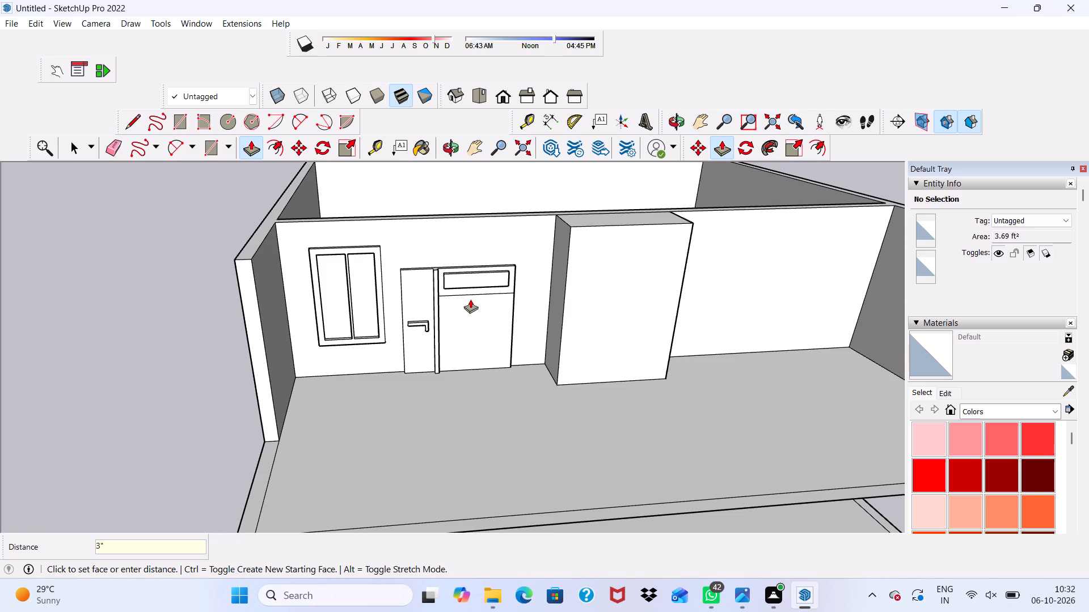
scroll(479, 299, down, 4)
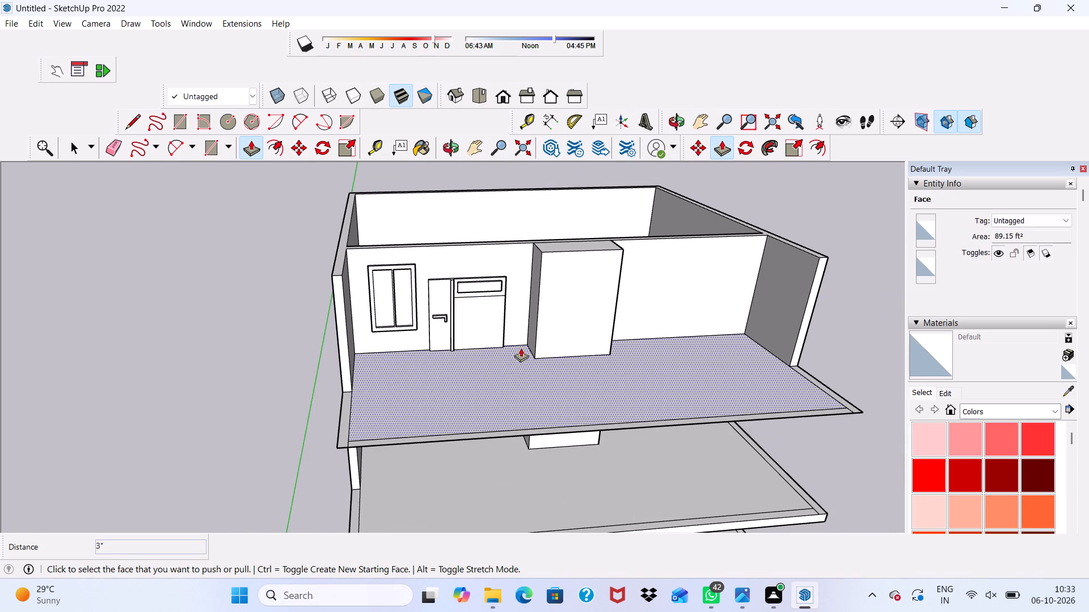
key(space)
Draw a circle with a radius of about 8 1/4" on the door's wide lower panel, beside the divider strip.
middle_drag(516, 352, 522, 329)
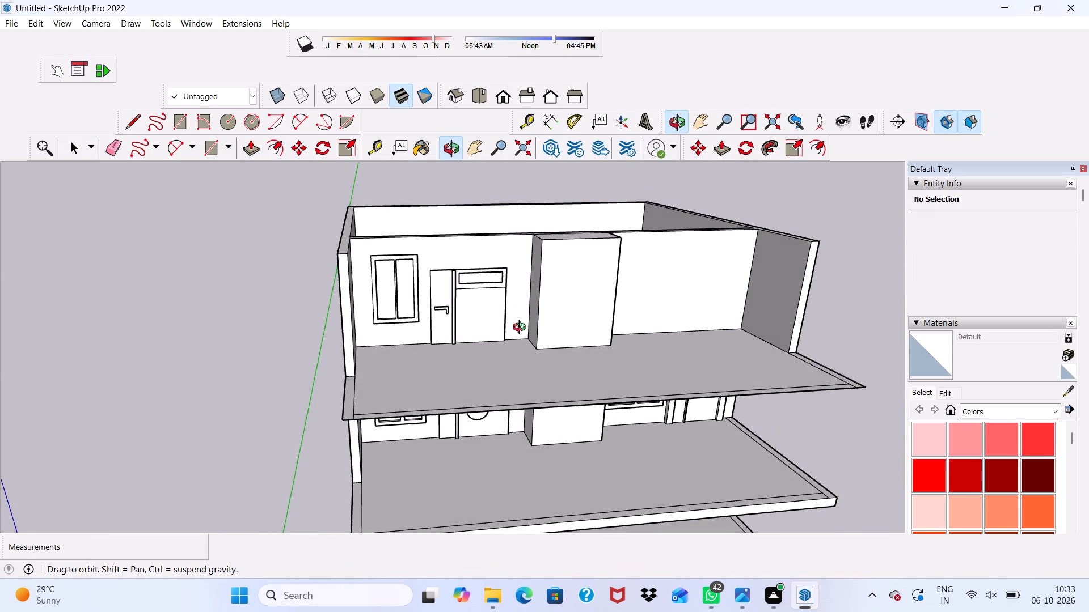
middle_drag(522, 329, 500, 291)
scroll(500, 291, up, 4)
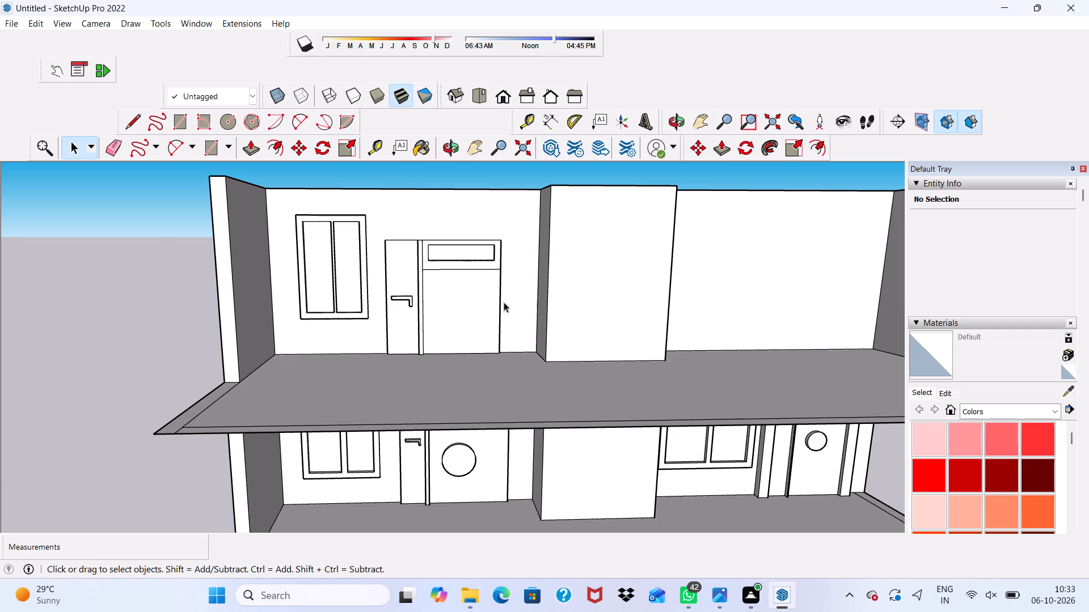
scroll(465, 348, up, 3)
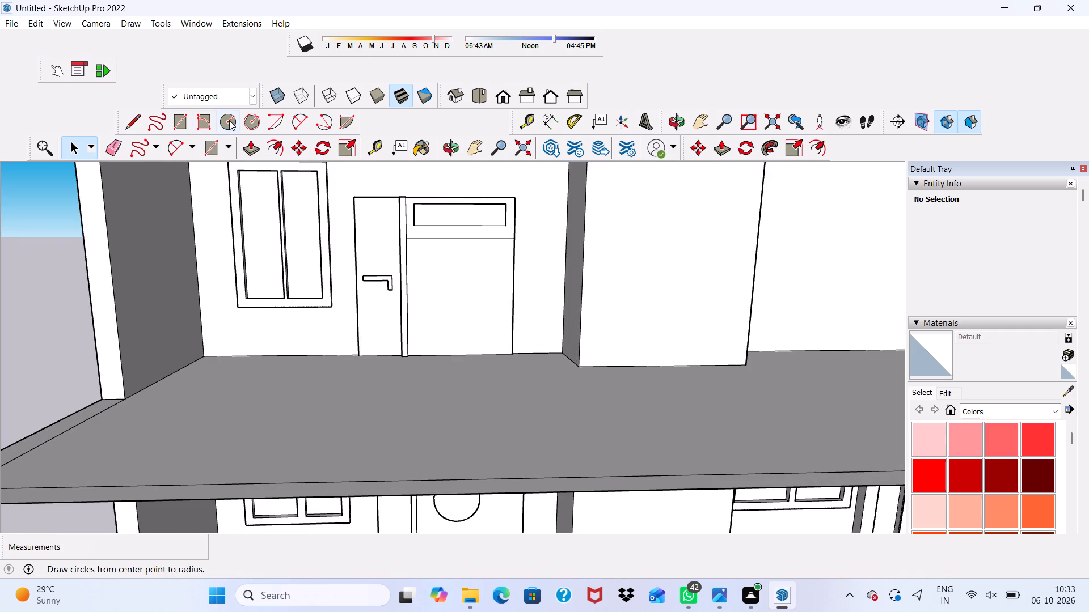
click(229, 121)
scroll(499, 304, up, 4)
click(405, 277)
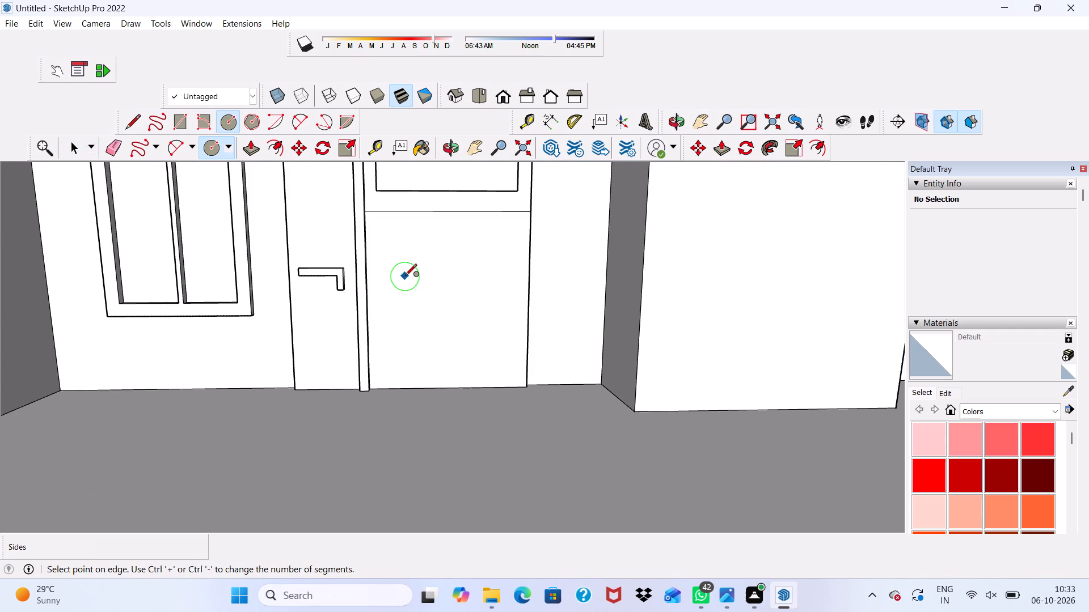
click(411, 253)
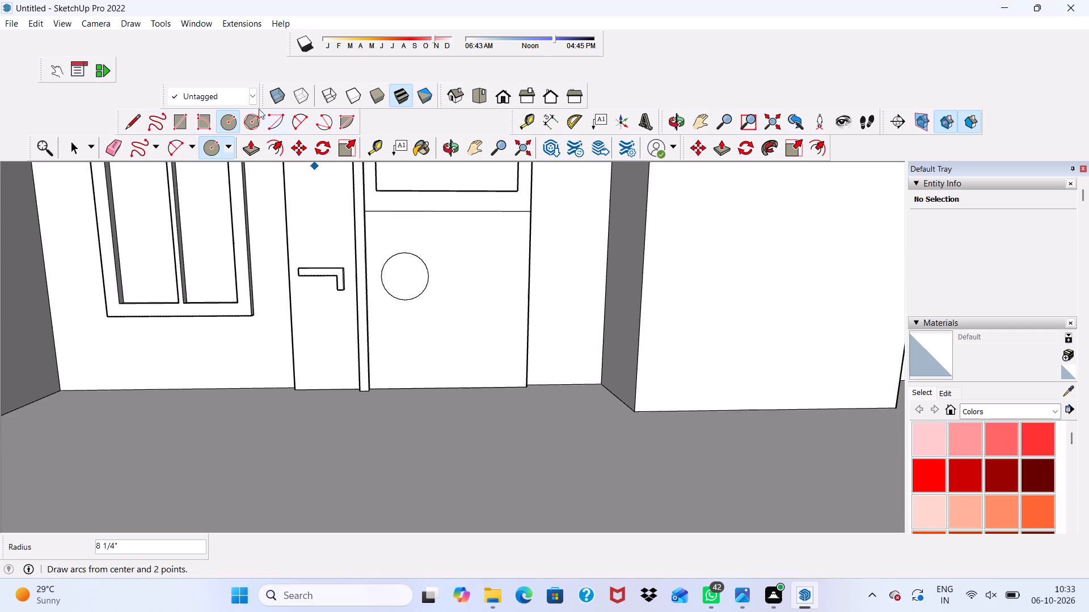
Push/Pull the circular face on the top storey's door outward 3".
click(242, 143)
scroll(413, 295, up, 4)
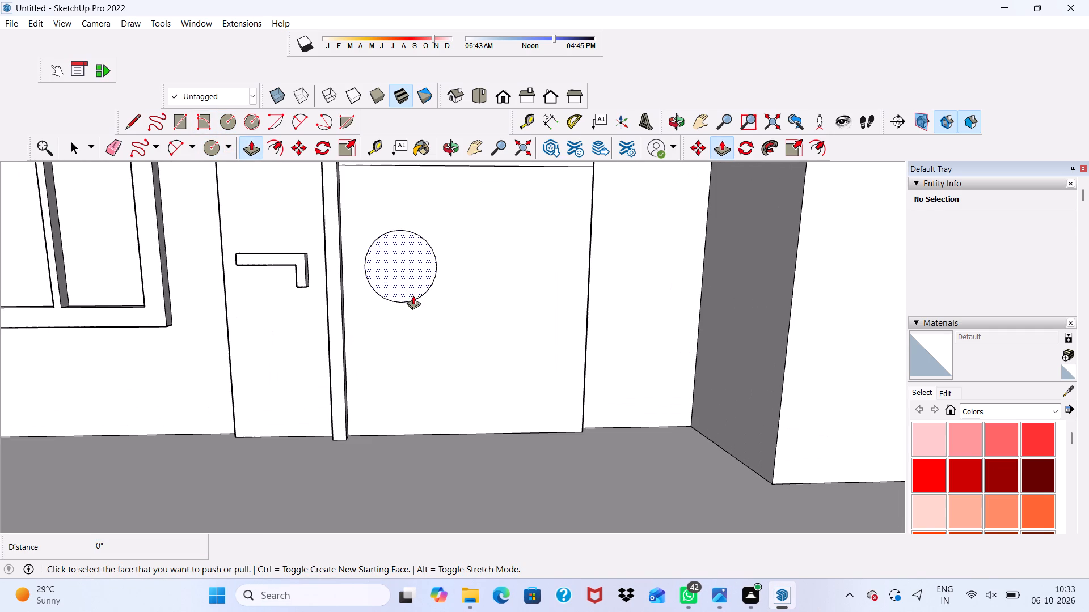
click(398, 278)
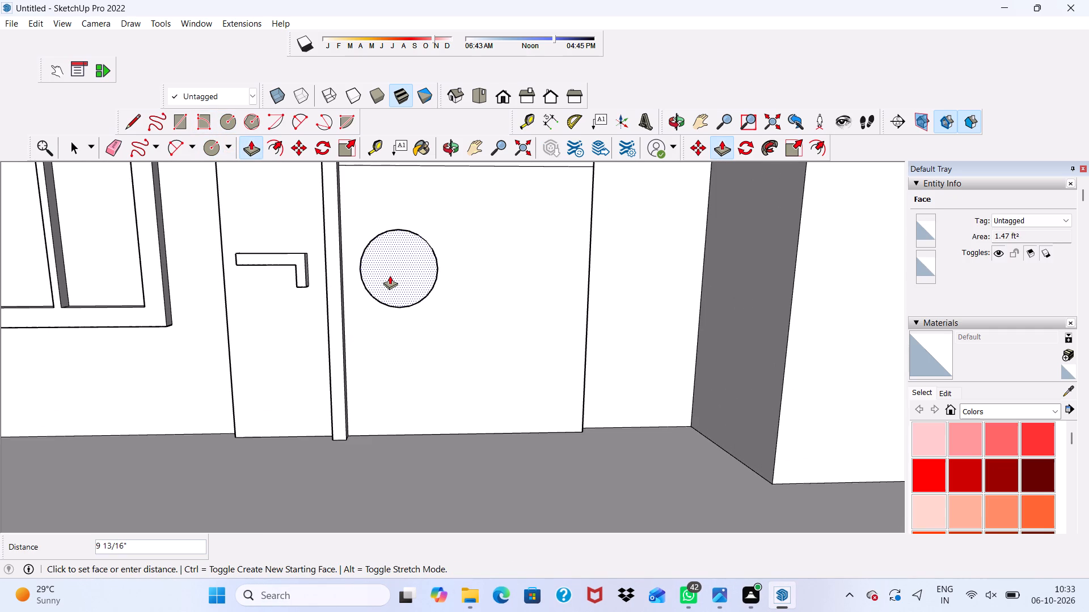
text(3")
key(Return)
scroll(336, 191, down, 3)
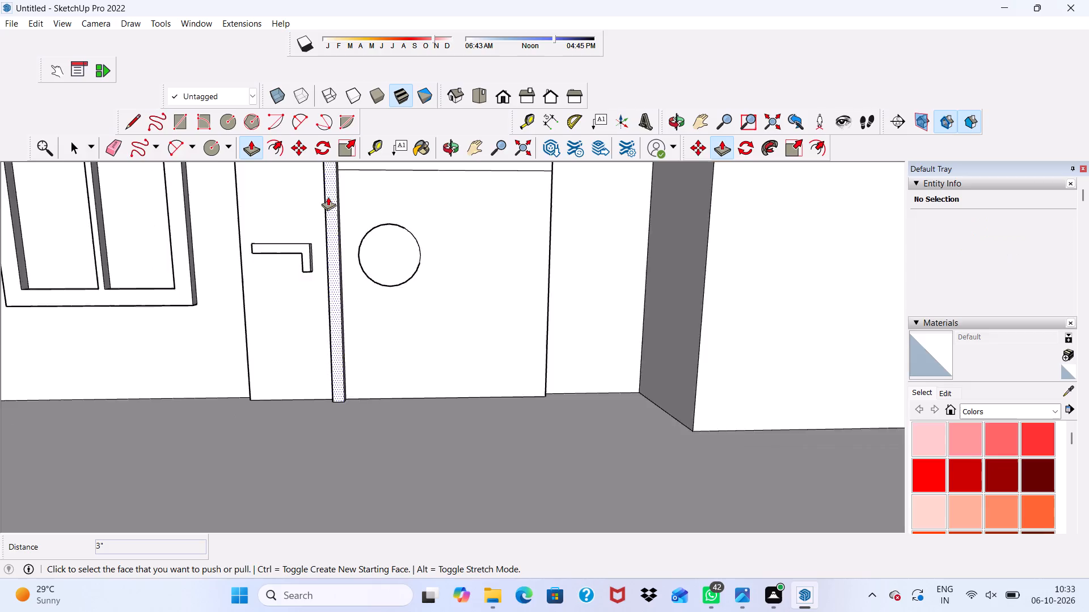
scroll(328, 197, down, 3)
middle_drag(324, 203, 333, 255)
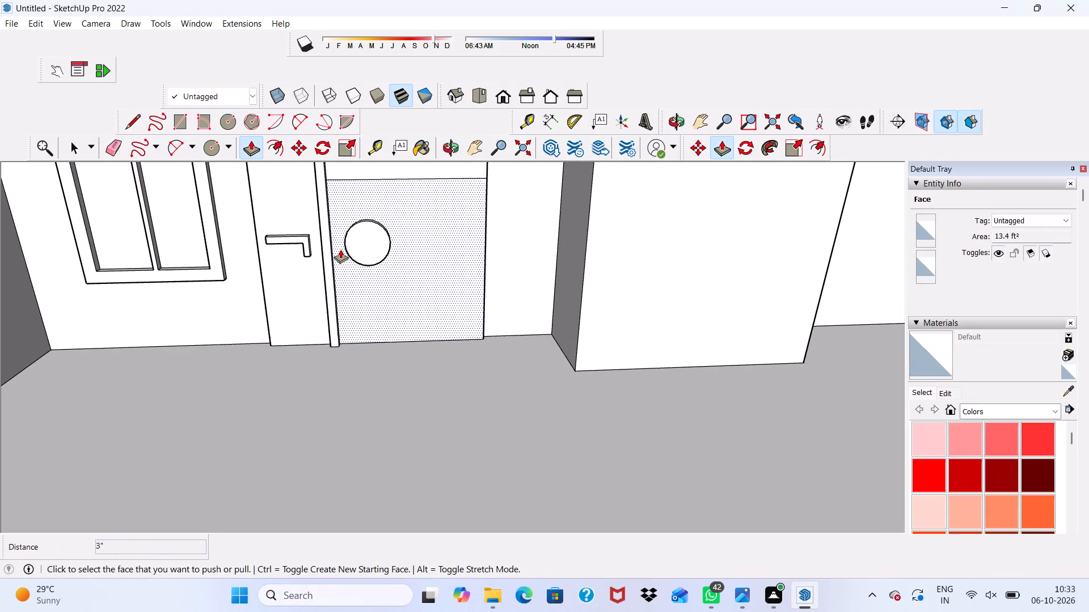
scroll(361, 282, down, 2)
key(space)
Draw a square about 6' 1 15/16" per side on the top storey's back wall, on the blank side beyond the projecting block.
scroll(374, 281, down, 3)
scroll(374, 282, up, 1)
scroll(378, 282, down, 4)
scroll(368, 311, up, 2)
scroll(369, 314, down, 3)
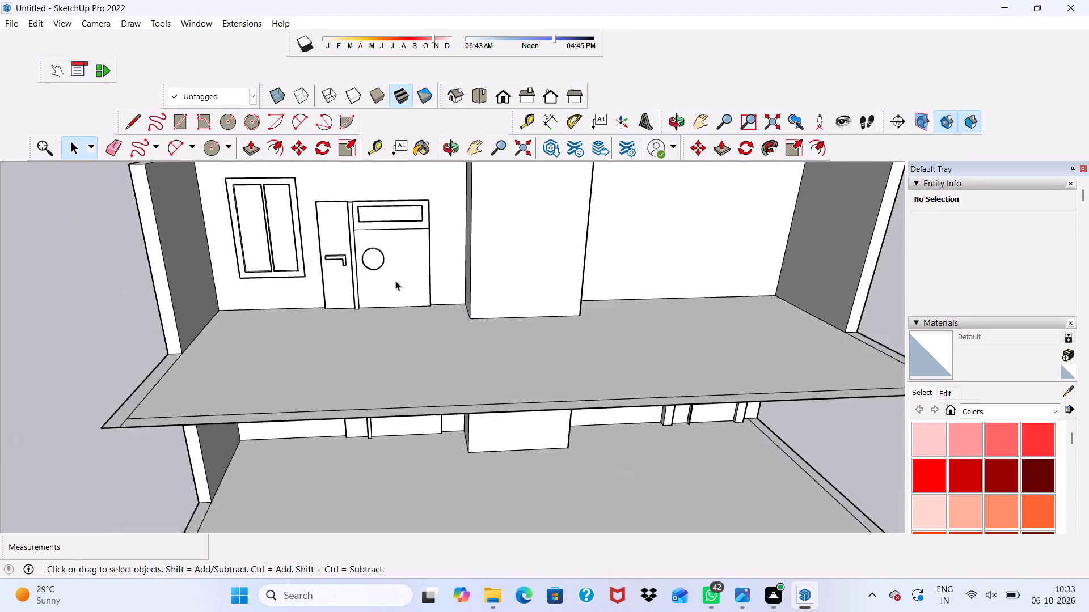
scroll(395, 280, down, 4)
middle_drag(395, 275, 395, 198)
middle_click(395, 198)
scroll(392, 196, up, 3)
click(178, 118)
scroll(581, 227, up, 5)
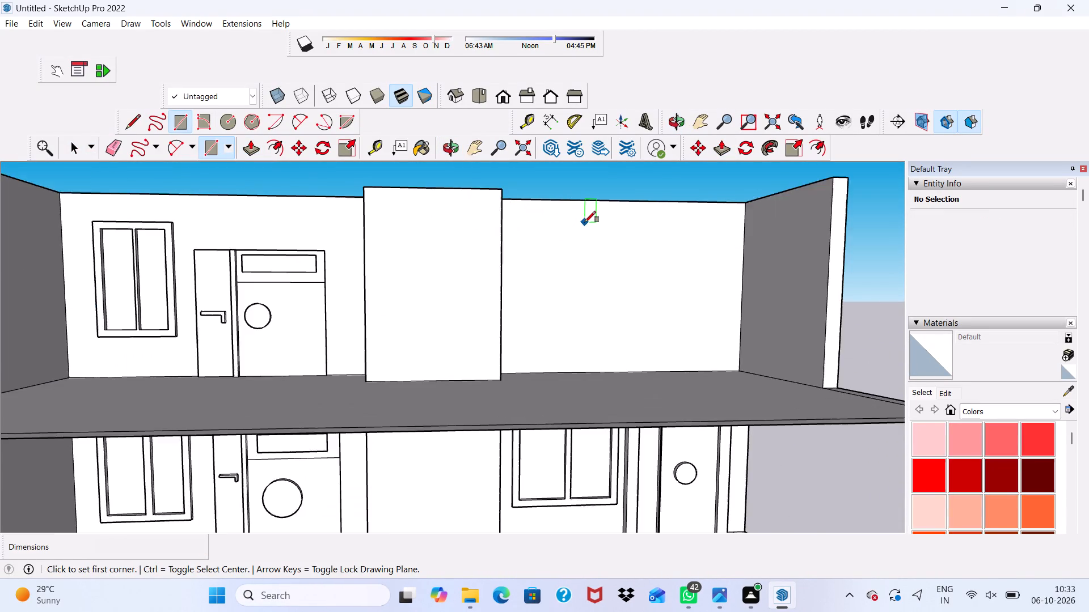
scroll(585, 222, down, 1)
middle_drag(585, 222, 555, 279)
scroll(523, 259, up, 4)
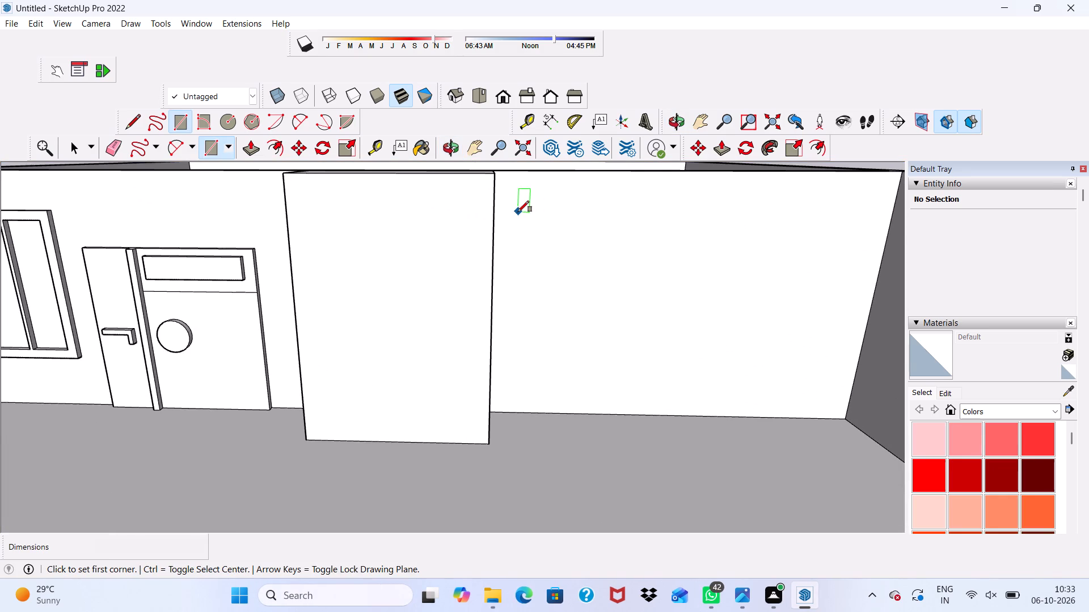
middle_drag(517, 210, 442, 223)
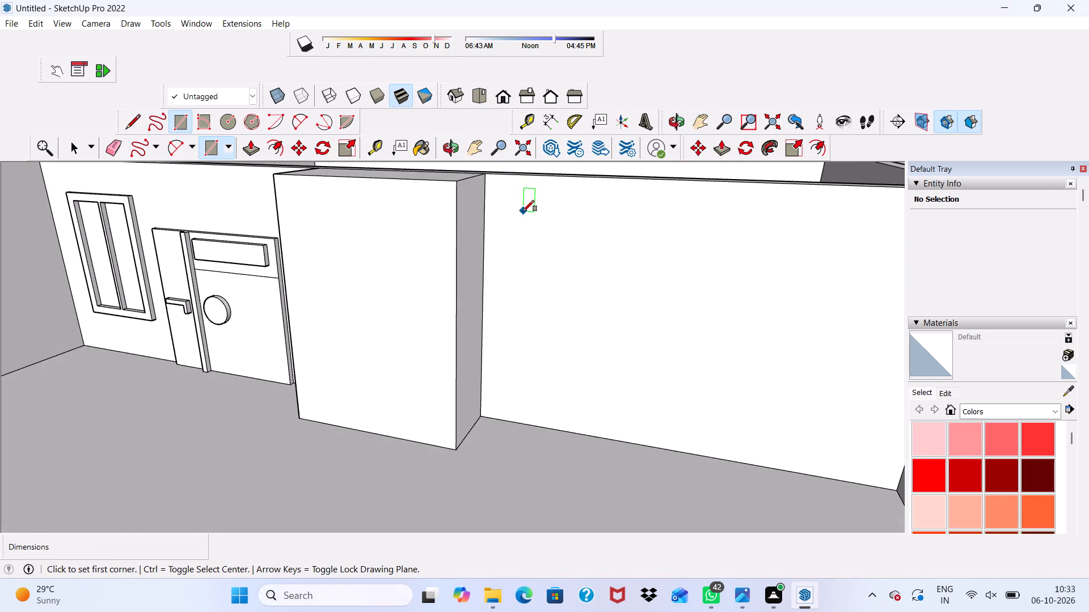
click(523, 211)
scroll(526, 211, down, 4)
scroll(627, 241, up, 3)
scroll(636, 259, down, 9)
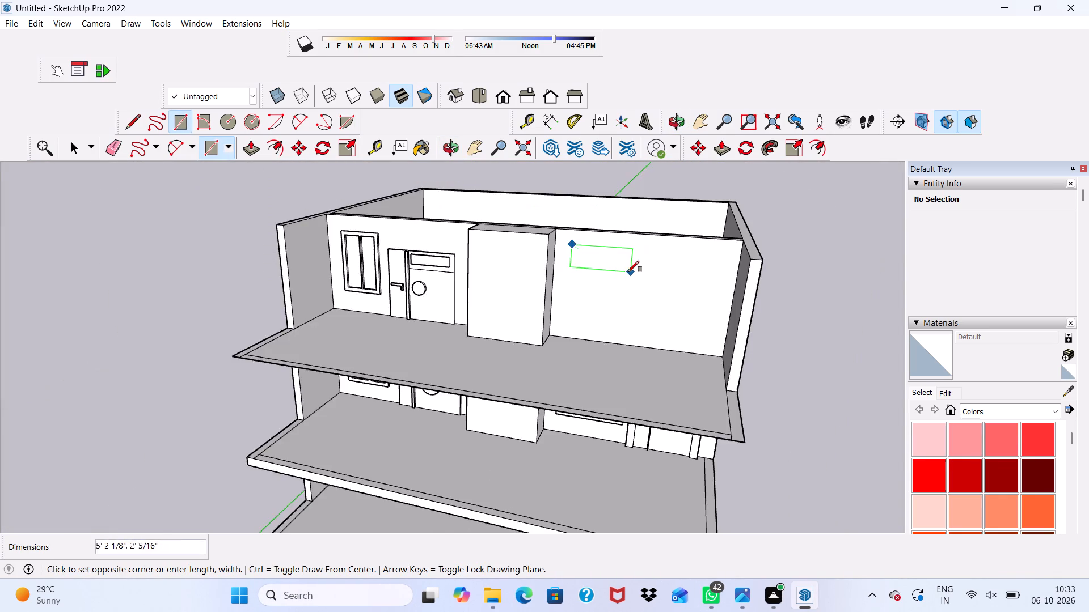
scroll(628, 272, down, 2)
scroll(627, 273, up, 1)
scroll(626, 275, down, 2)
middle_drag(619, 288, 660, 255)
middle_click(660, 260)
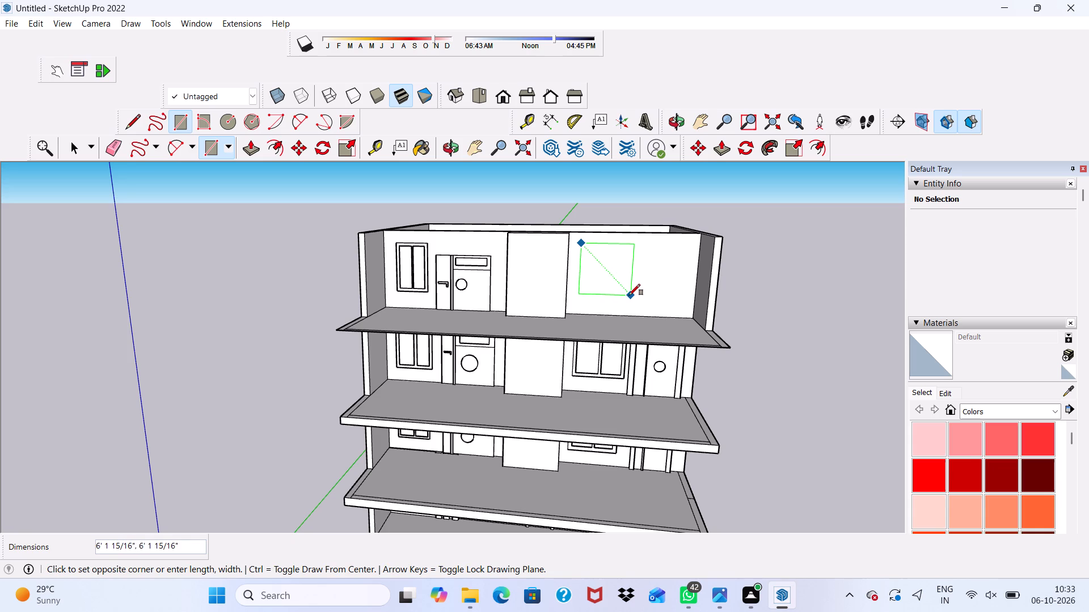
click(629, 295)
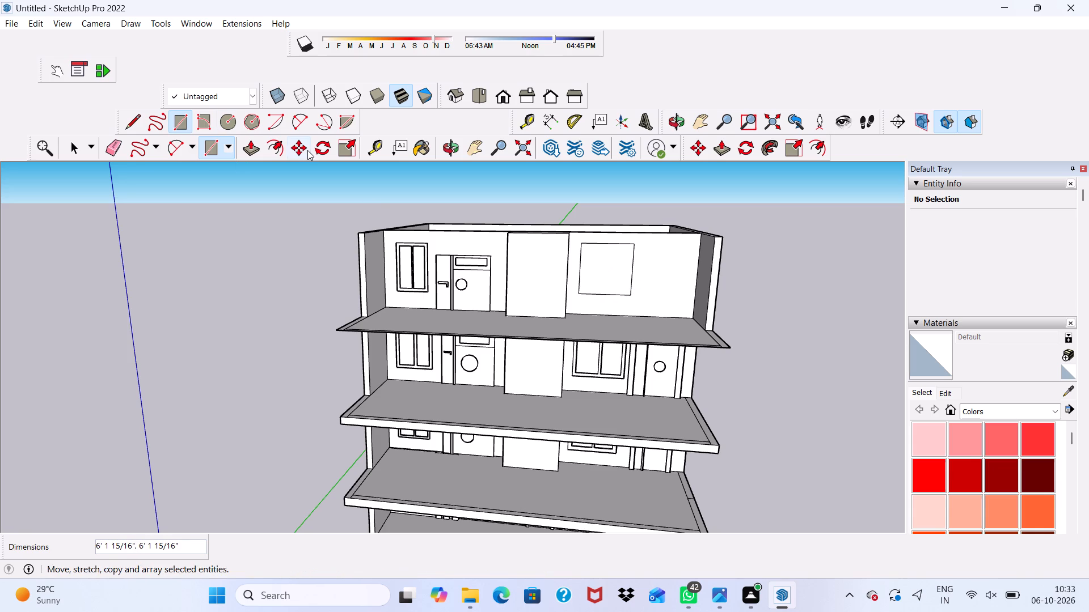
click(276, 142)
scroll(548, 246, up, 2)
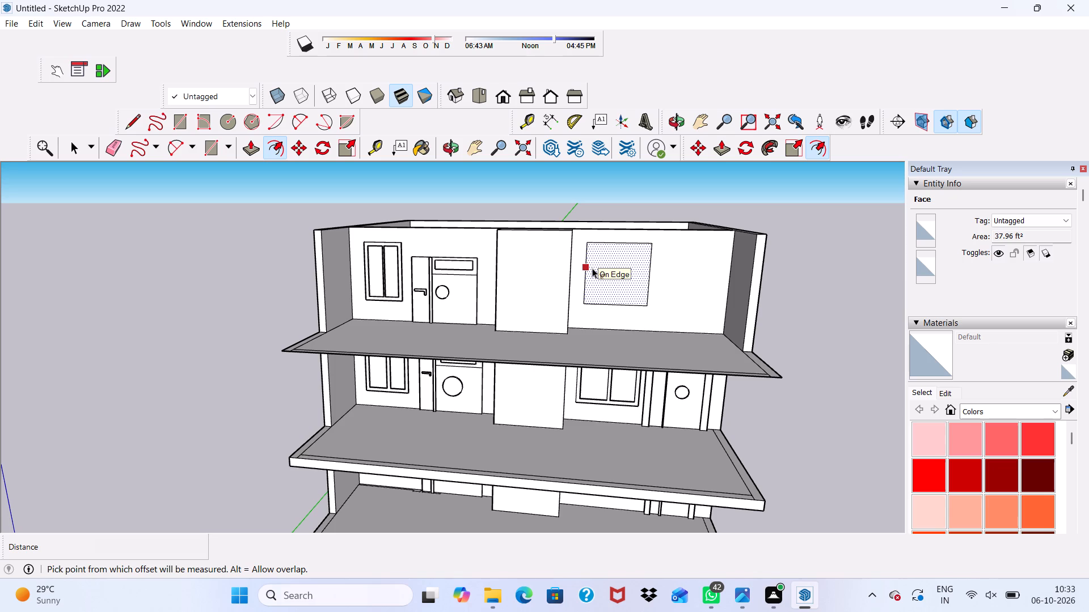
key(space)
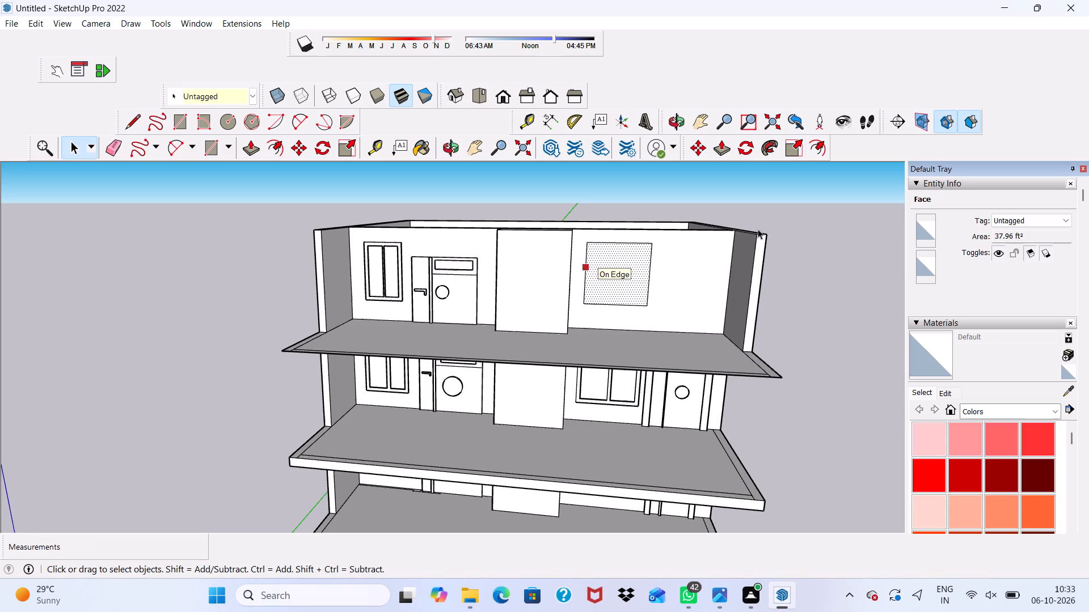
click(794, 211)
Move the square face about 10" down the back wall.
scroll(613, 261, up, 3)
click(608, 258)
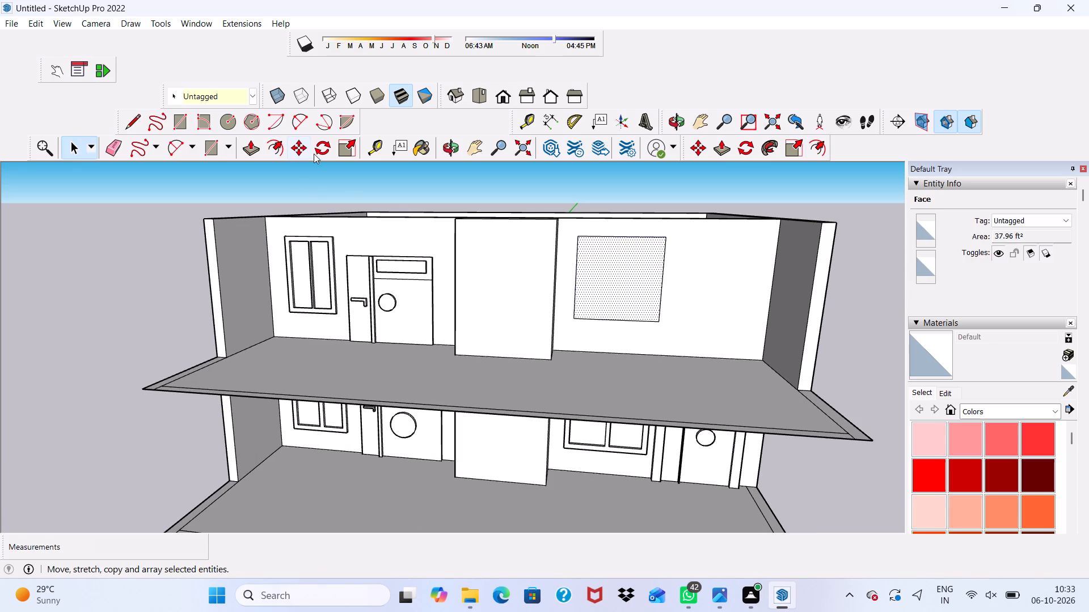
click(296, 144)
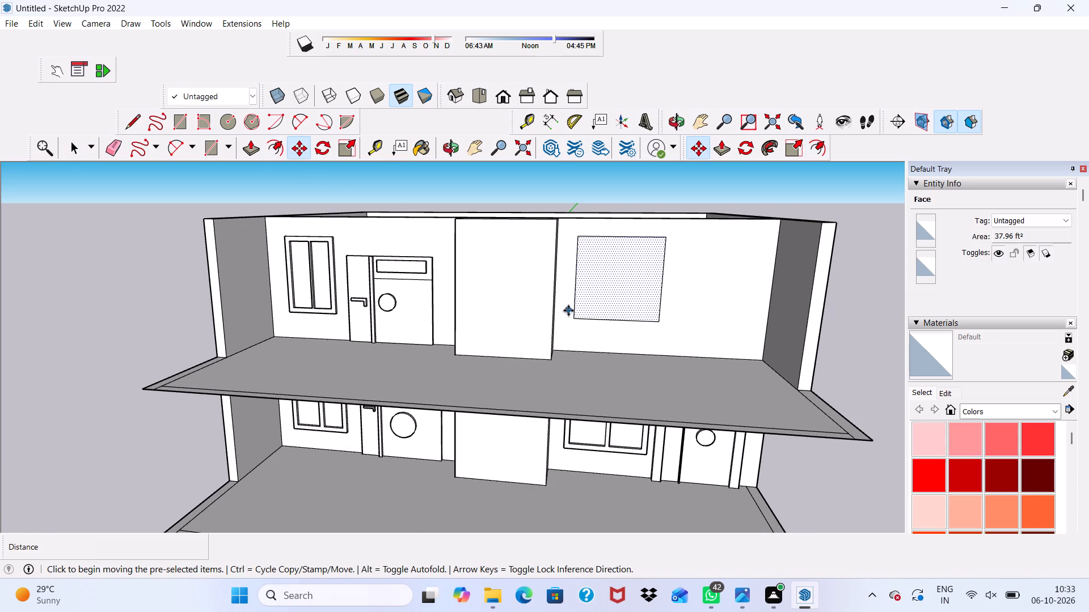
click(577, 317)
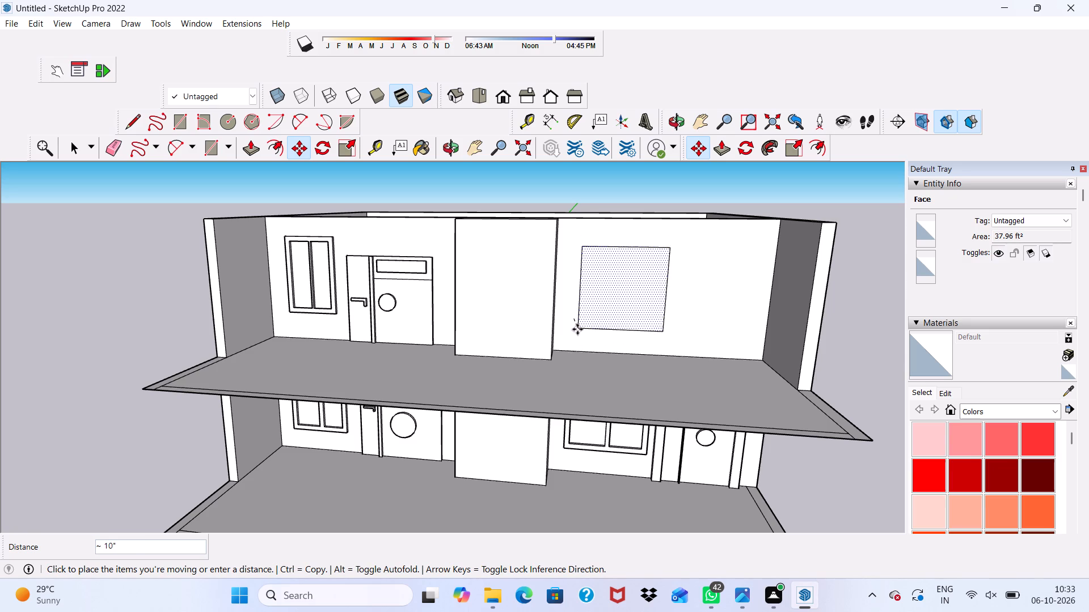
click(577, 329)
key(space)
click(523, 197)
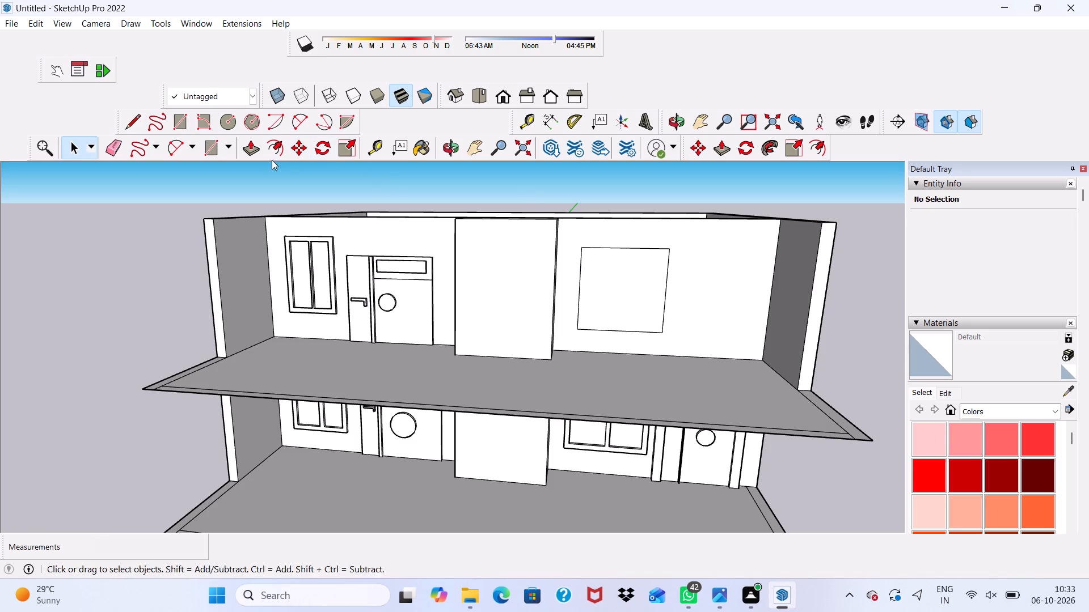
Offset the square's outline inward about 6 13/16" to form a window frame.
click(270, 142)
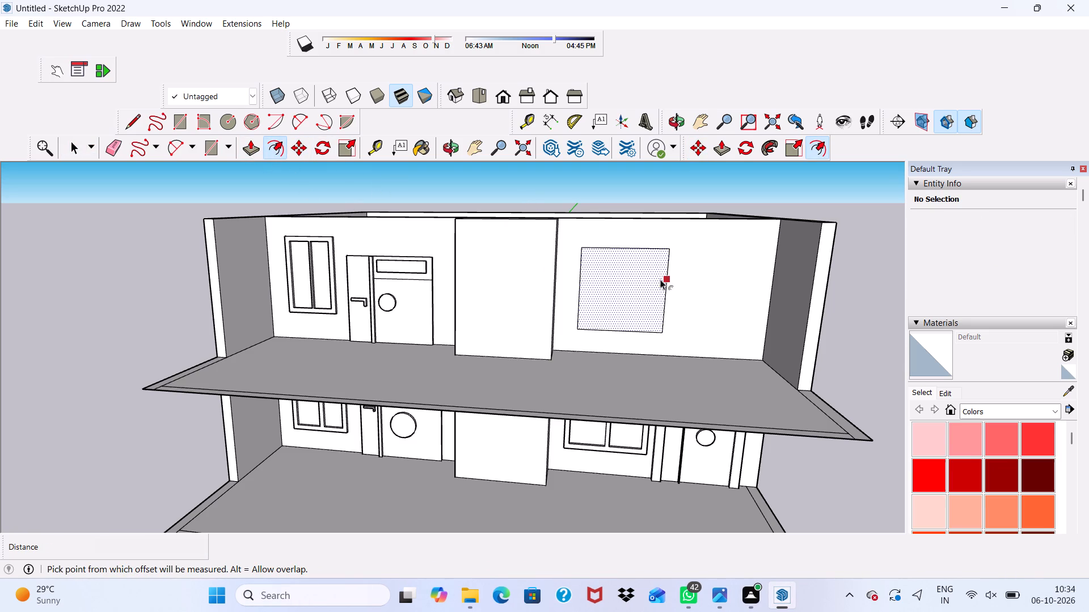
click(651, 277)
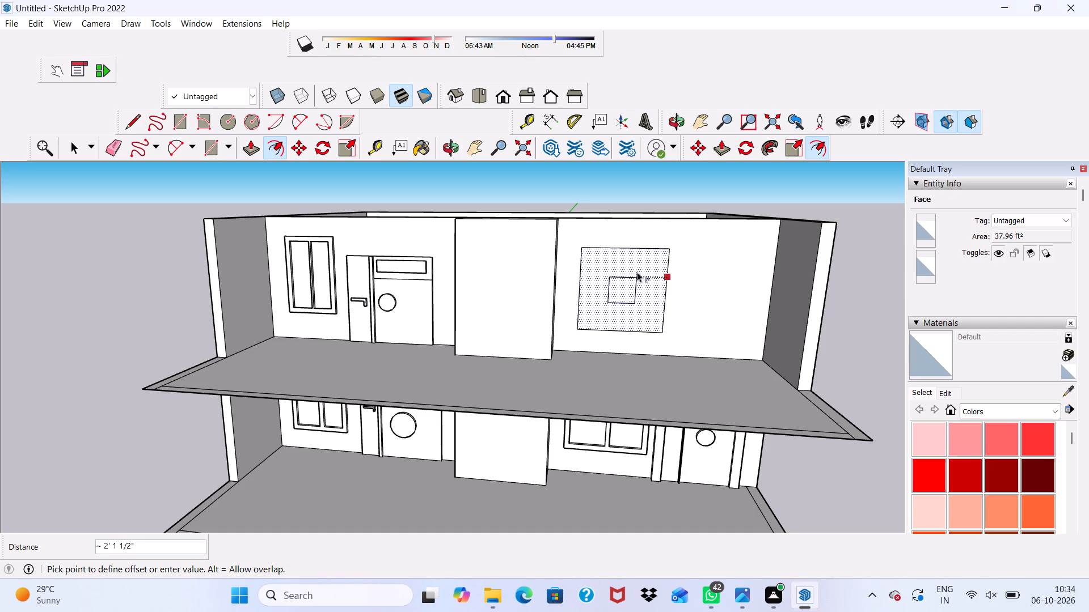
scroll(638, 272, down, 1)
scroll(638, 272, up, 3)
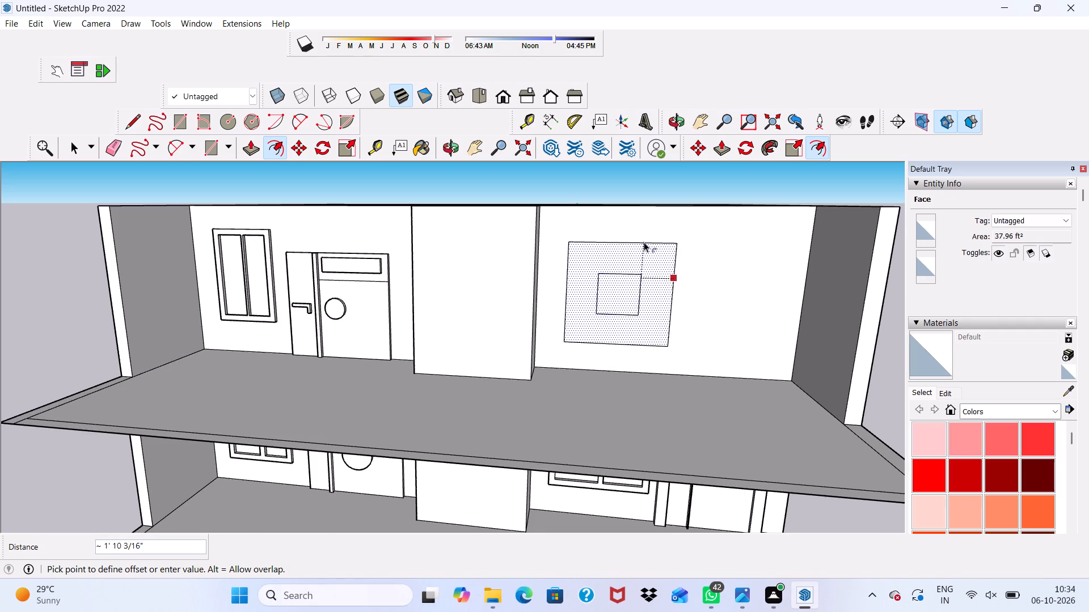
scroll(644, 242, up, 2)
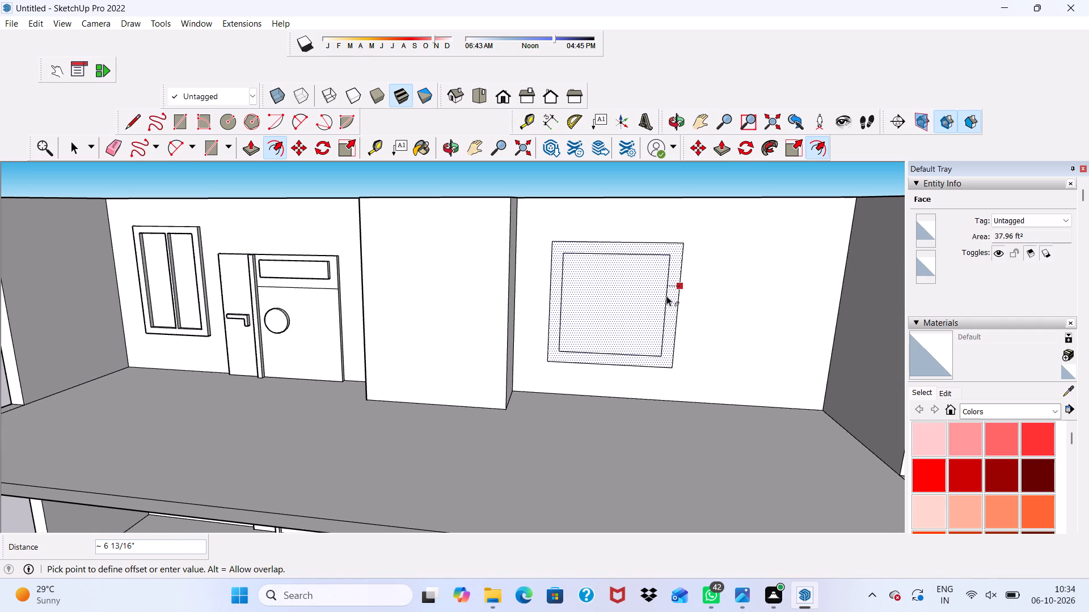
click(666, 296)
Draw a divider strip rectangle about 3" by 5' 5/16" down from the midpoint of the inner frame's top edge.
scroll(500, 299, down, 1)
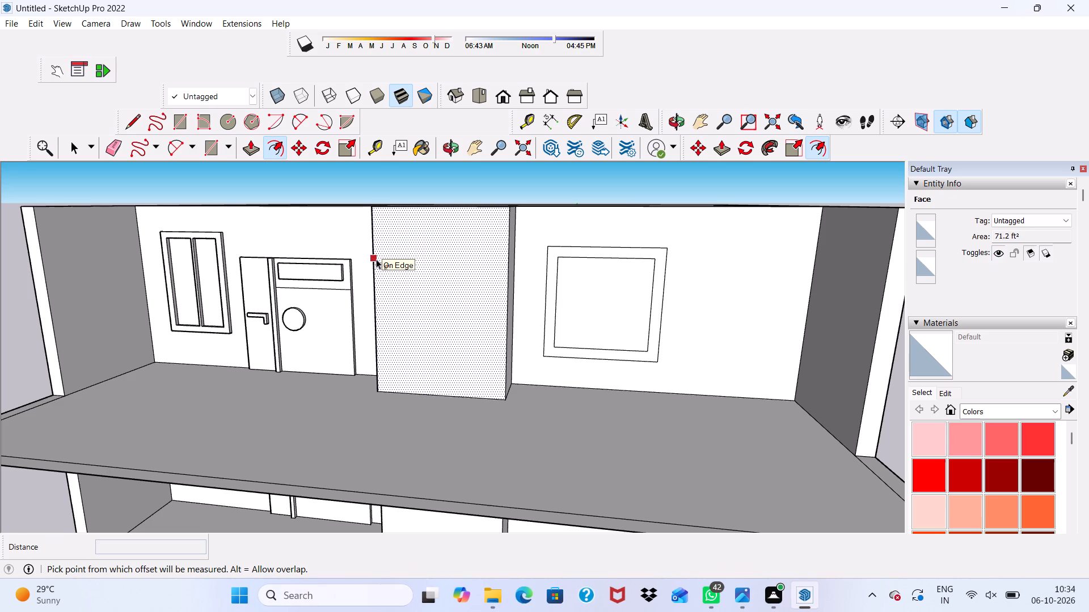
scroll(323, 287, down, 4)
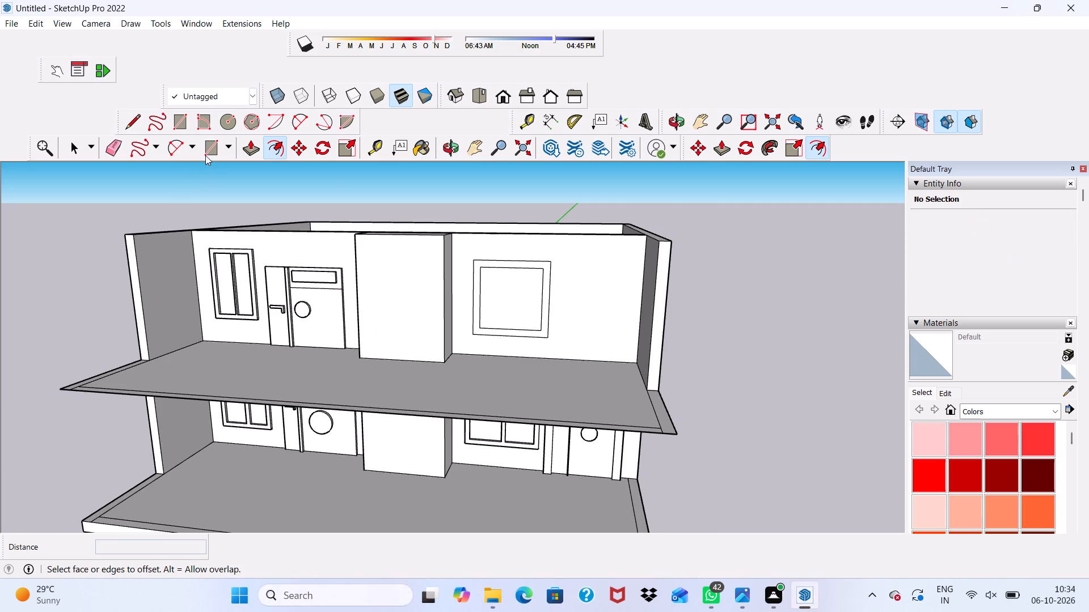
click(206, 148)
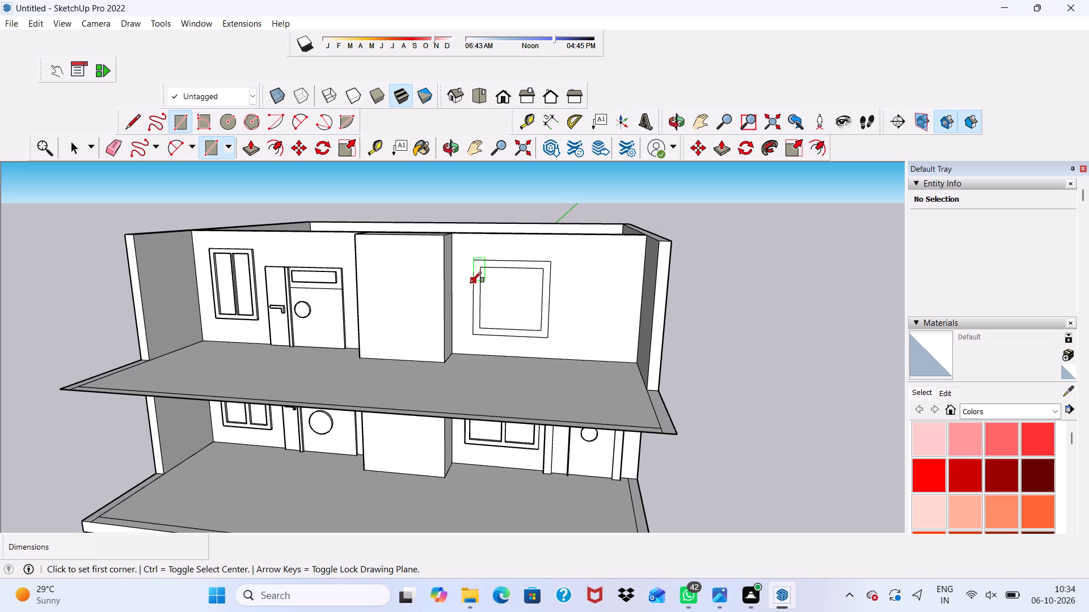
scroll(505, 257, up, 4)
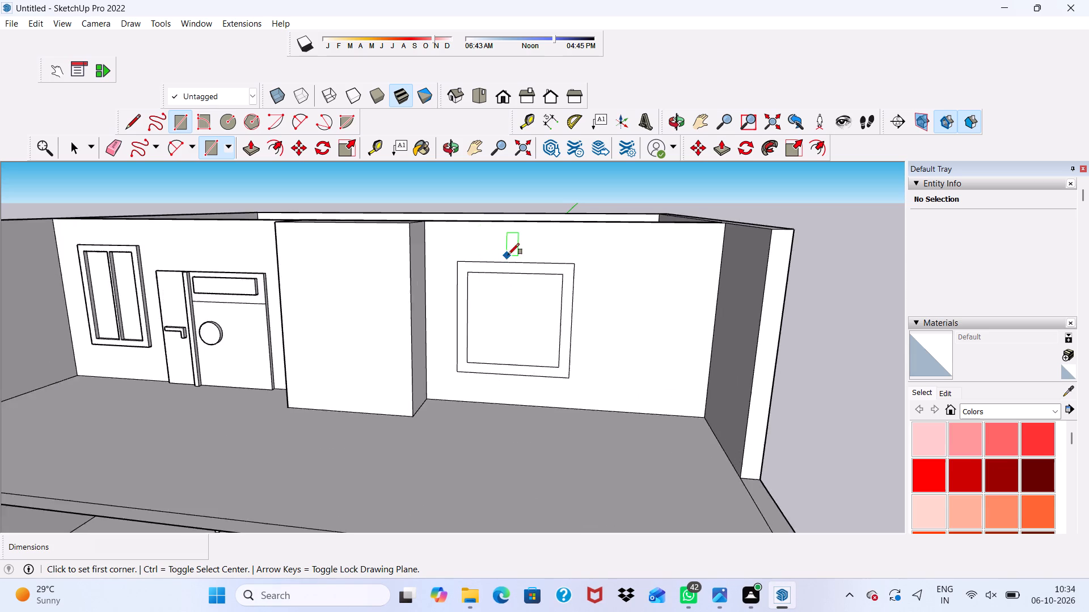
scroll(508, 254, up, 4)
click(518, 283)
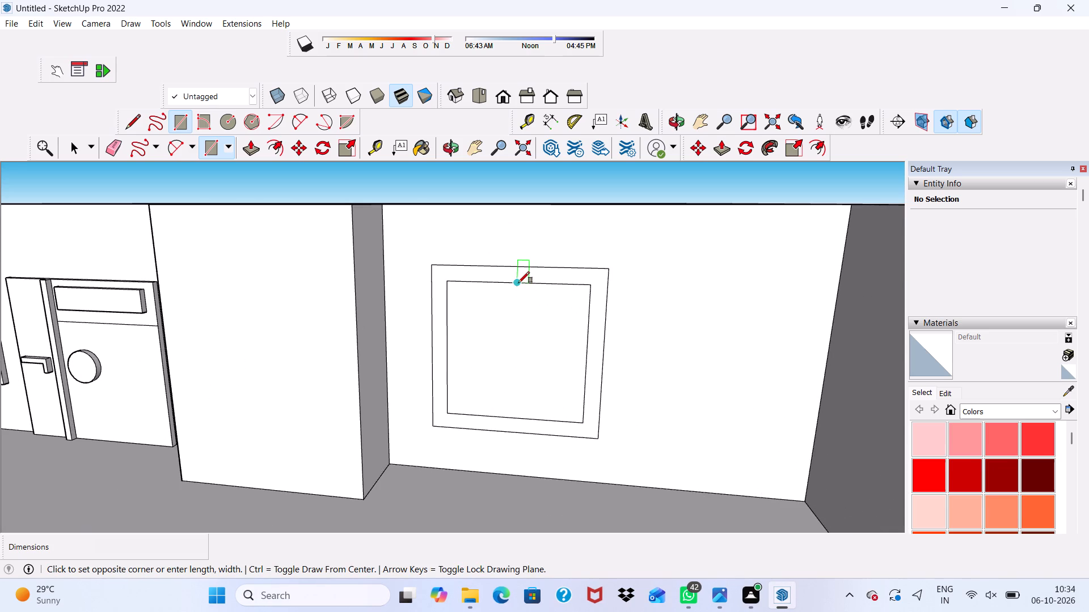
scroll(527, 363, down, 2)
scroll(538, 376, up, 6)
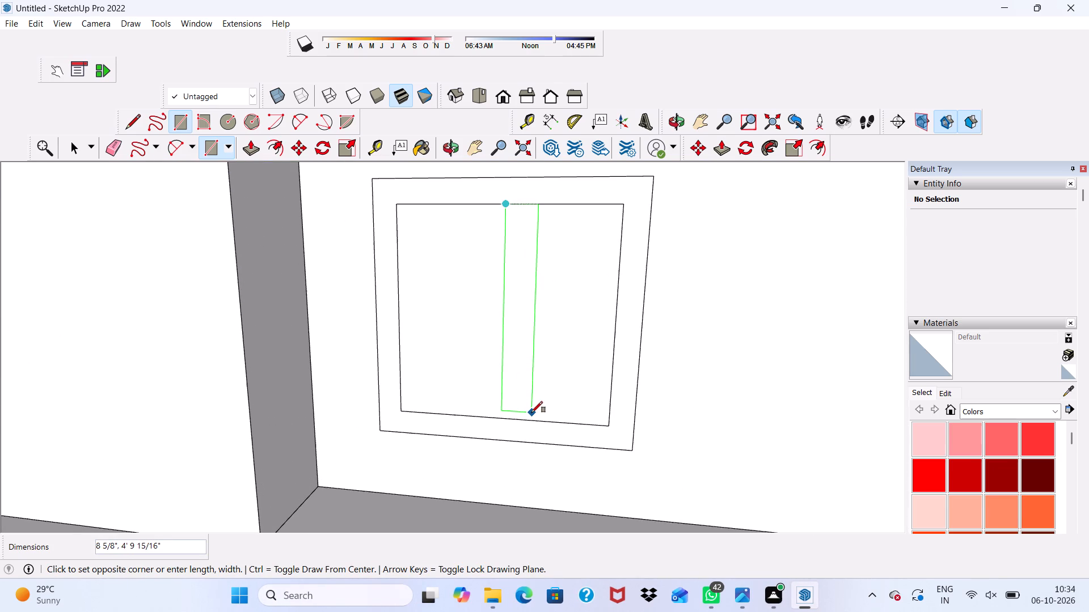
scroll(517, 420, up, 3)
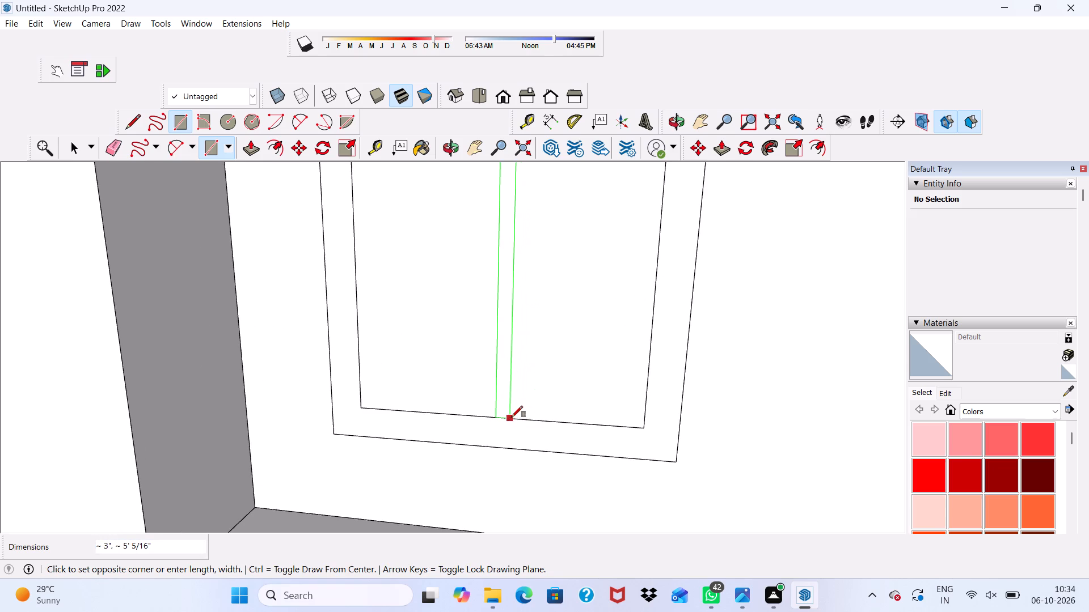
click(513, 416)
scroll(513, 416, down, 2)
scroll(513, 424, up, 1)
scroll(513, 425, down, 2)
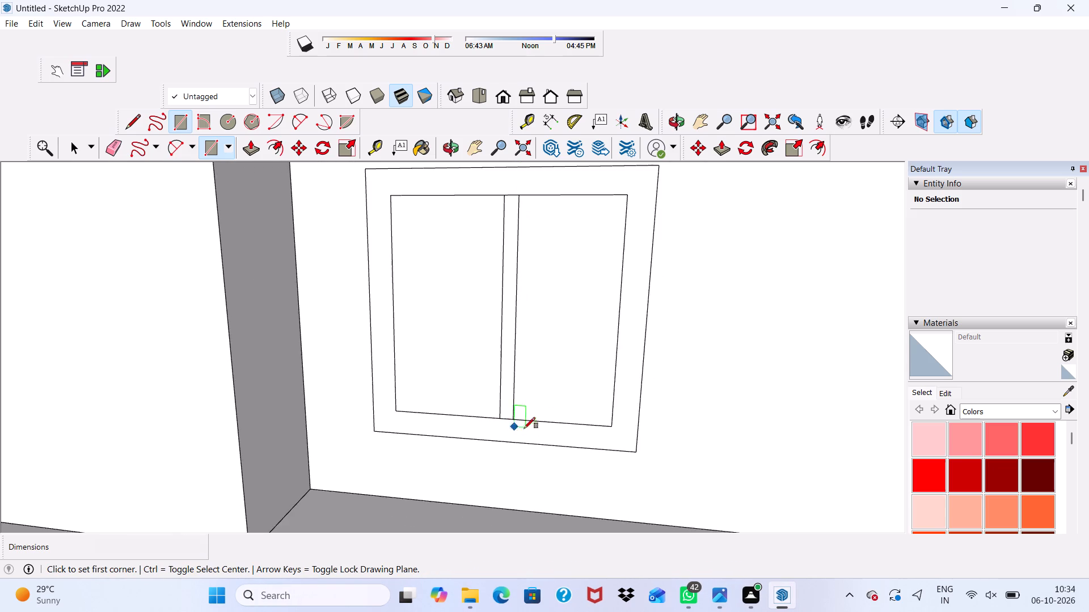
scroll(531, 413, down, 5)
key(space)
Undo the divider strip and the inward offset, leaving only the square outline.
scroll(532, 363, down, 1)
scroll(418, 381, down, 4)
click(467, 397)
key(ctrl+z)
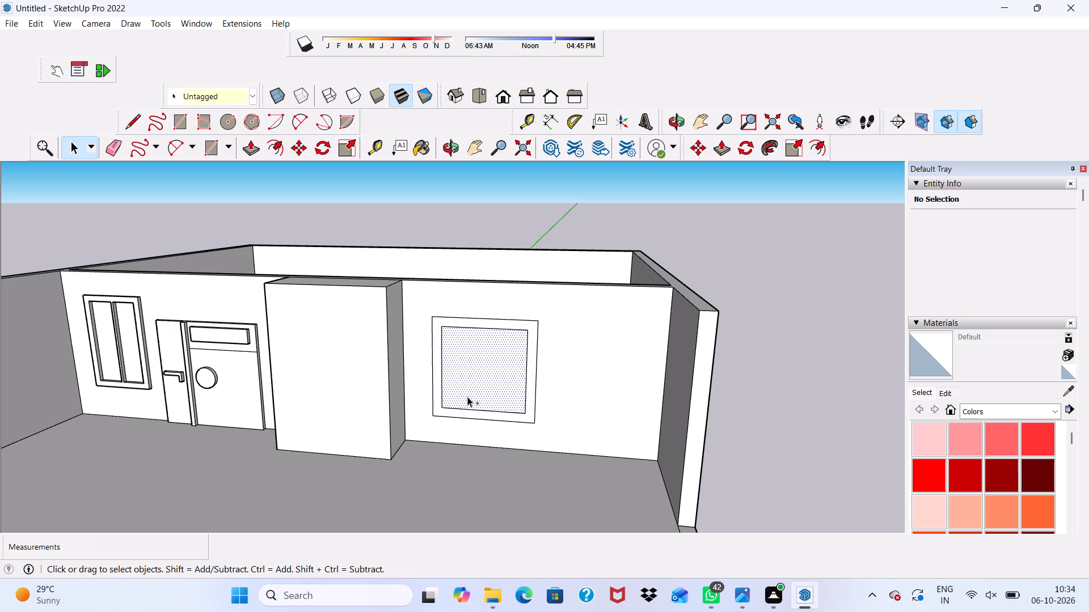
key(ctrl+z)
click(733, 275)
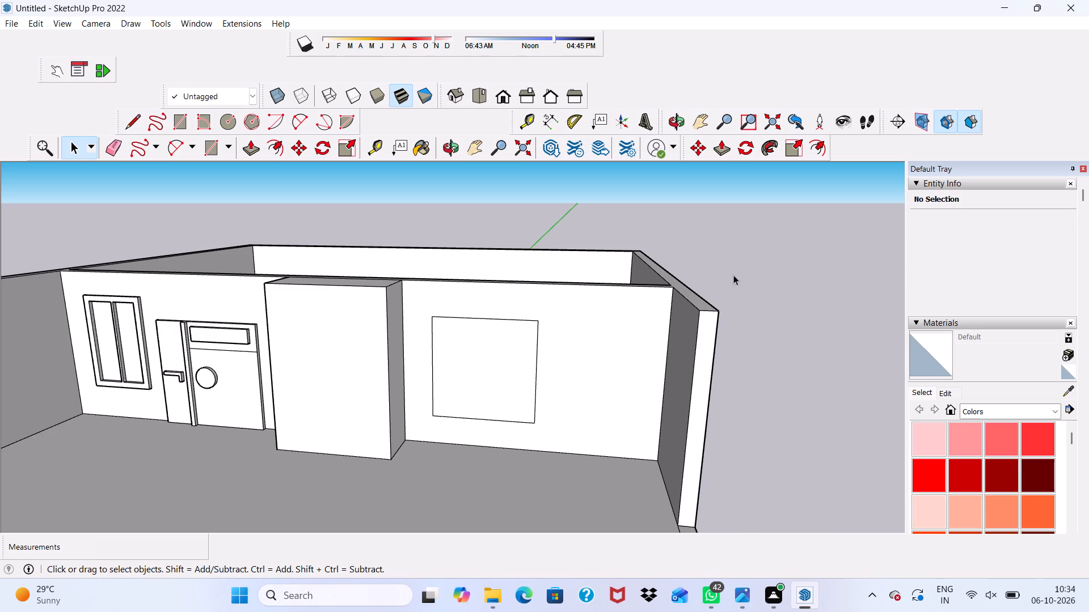
Offset the square's outline inward about 6 13/16" to form the window frame.
scroll(470, 339, up, 4)
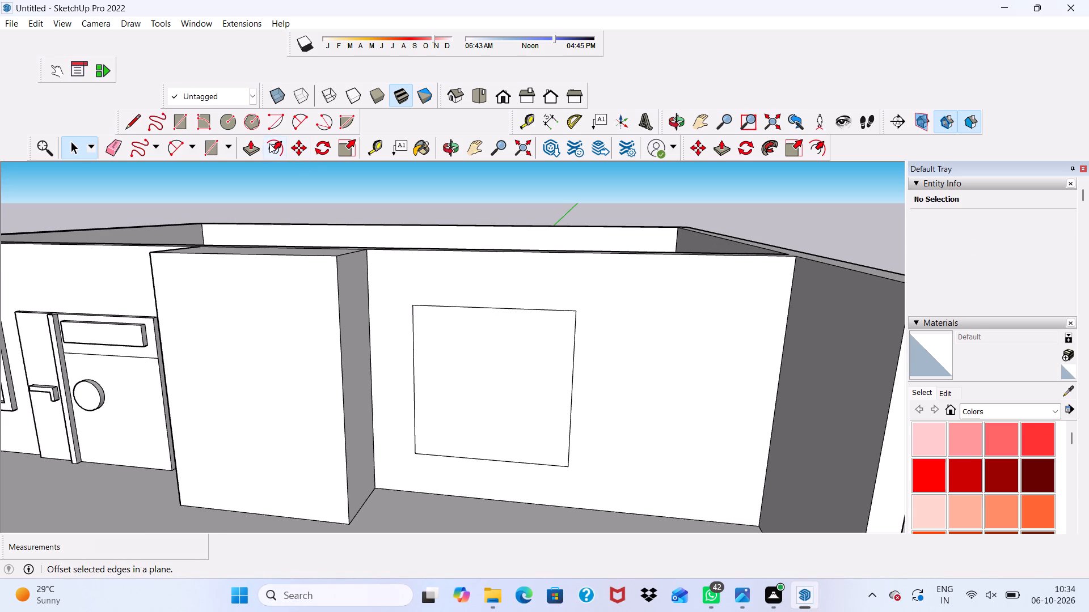
click(275, 143)
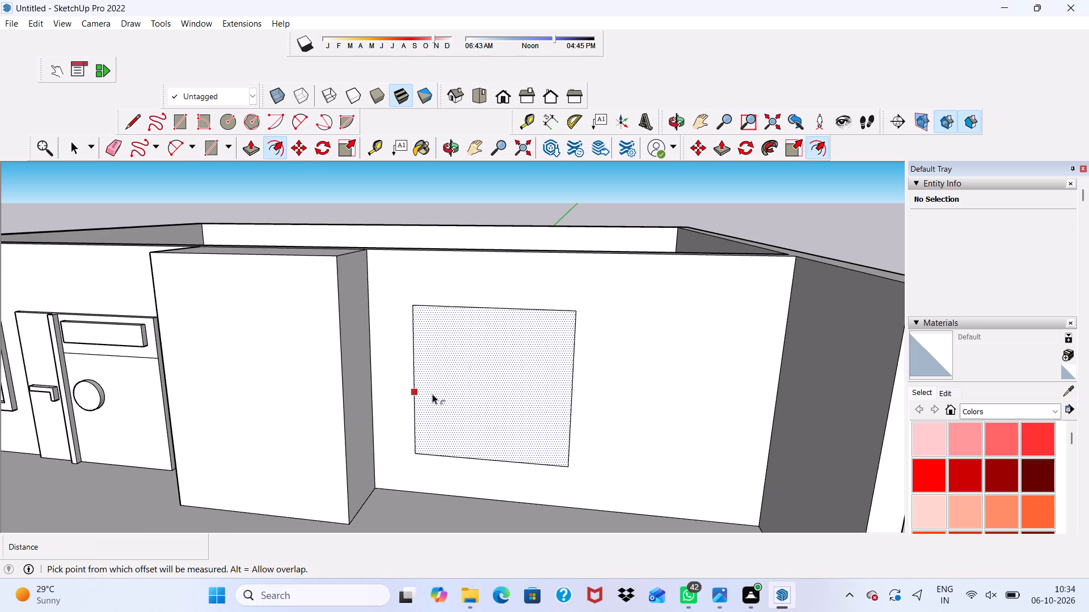
click(432, 394)
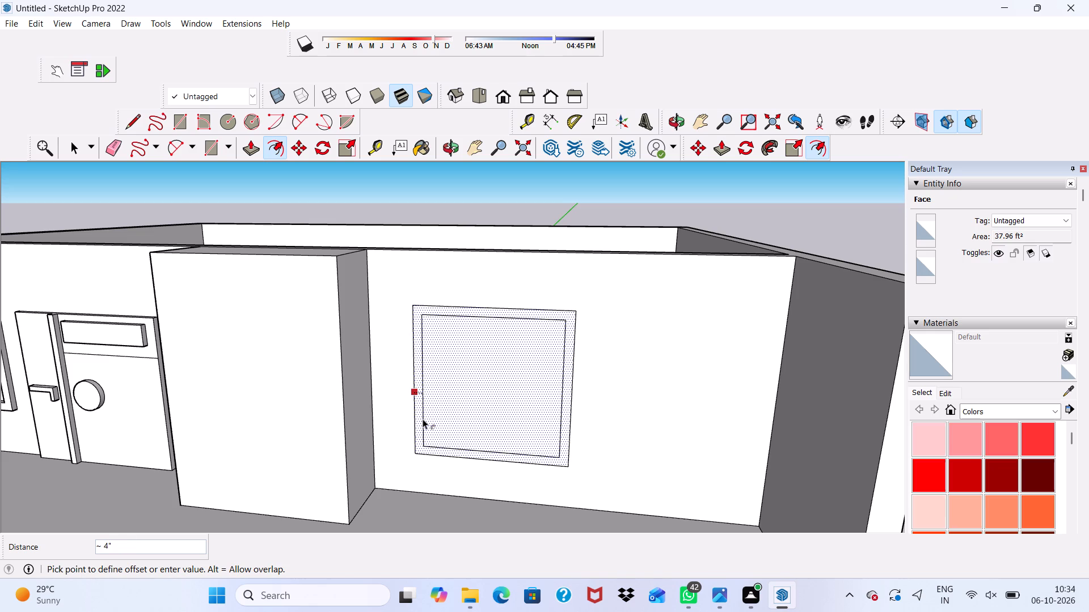
click(428, 416)
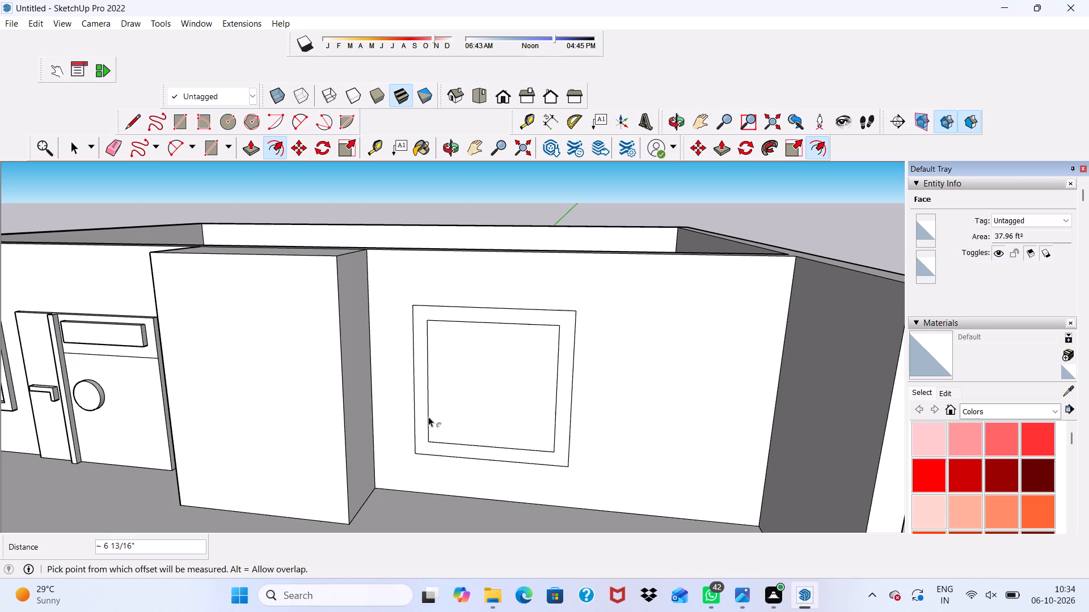
key(space)
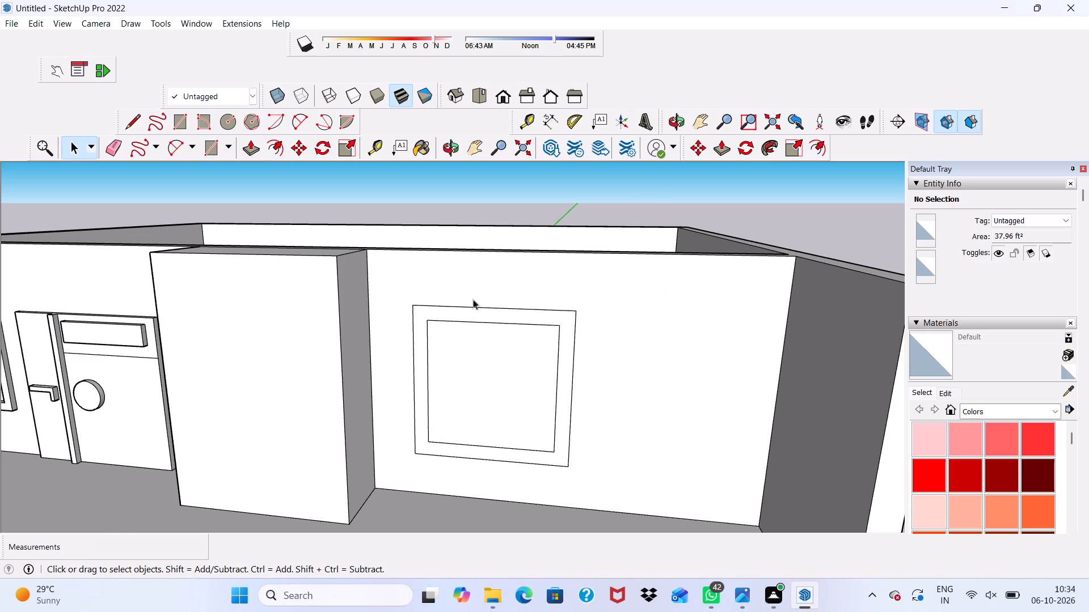
Draw a divider strip rectangle about 4 1/8" by 5' 5/16" from the midpoint of the inner frame's top edge to its bottom edge.
scroll(449, 414, up, 4)
middle_drag(441, 393, 589, 365)
scroll(587, 358, down, 1)
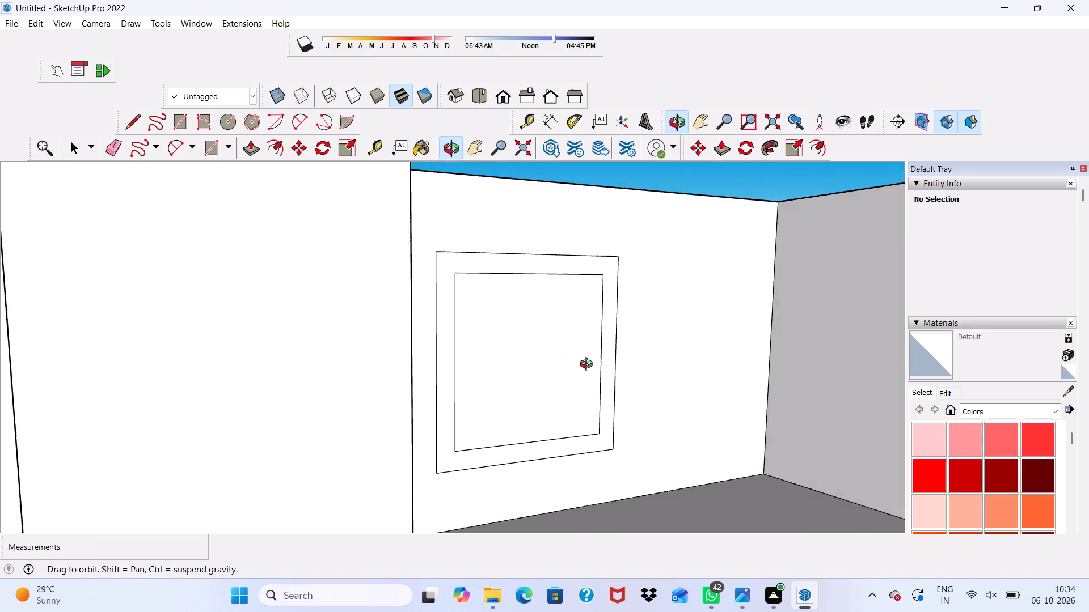
middle_drag(589, 365, 371, 280)
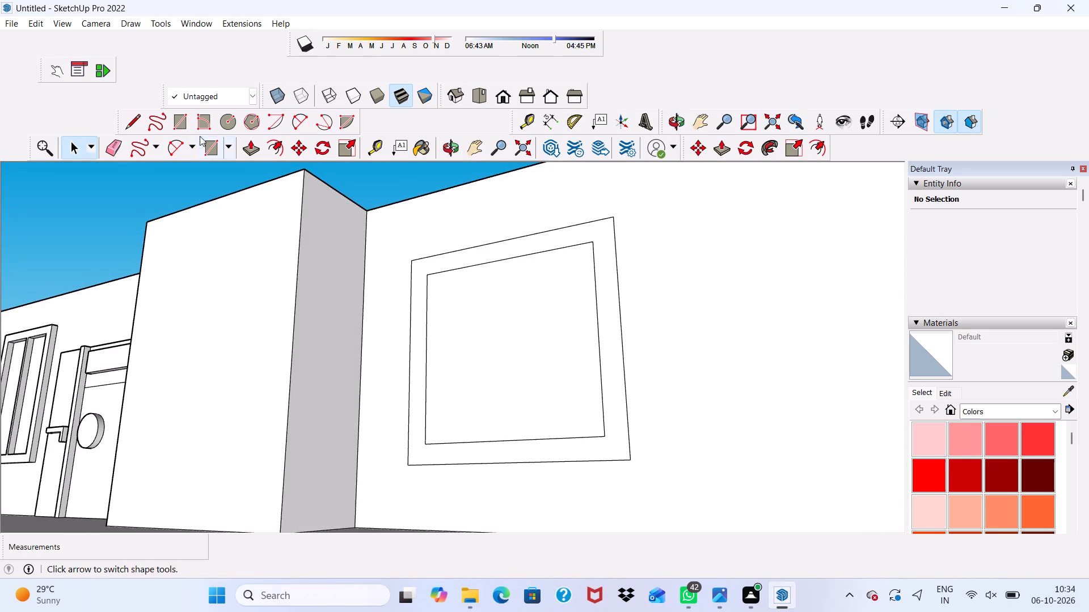
click(181, 123)
scroll(488, 272, up, 1)
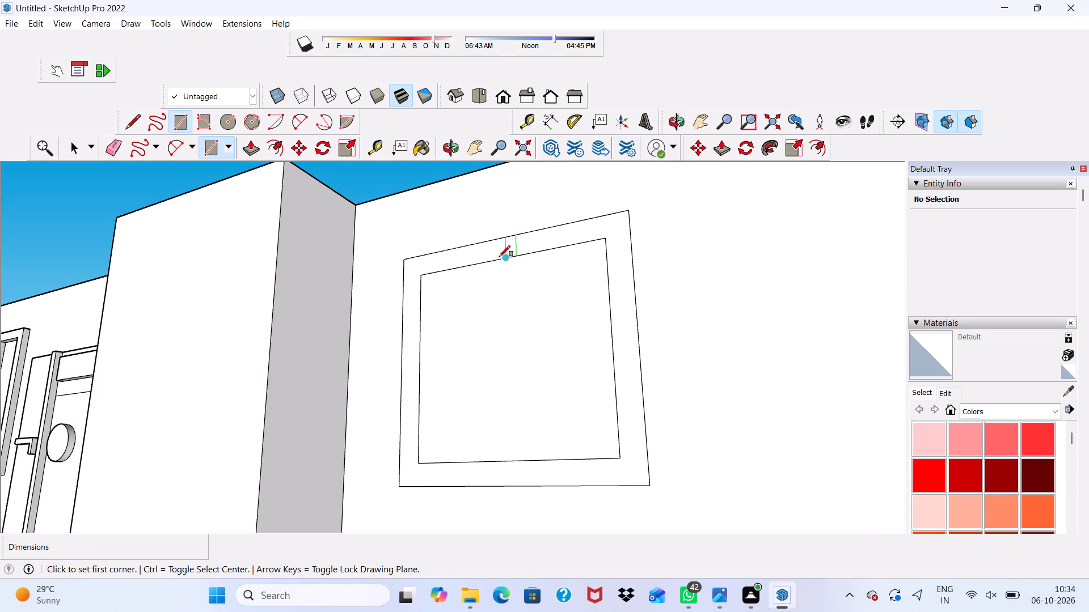
click(503, 259)
scroll(501, 364, down, 4)
scroll(523, 424, up, 3)
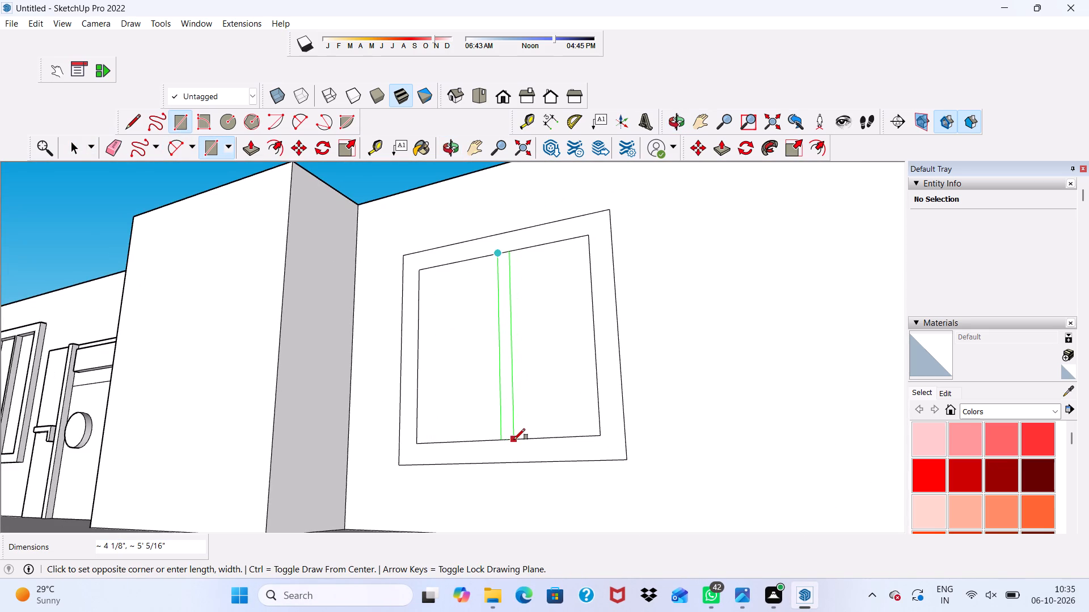
click(514, 440)
key(space)
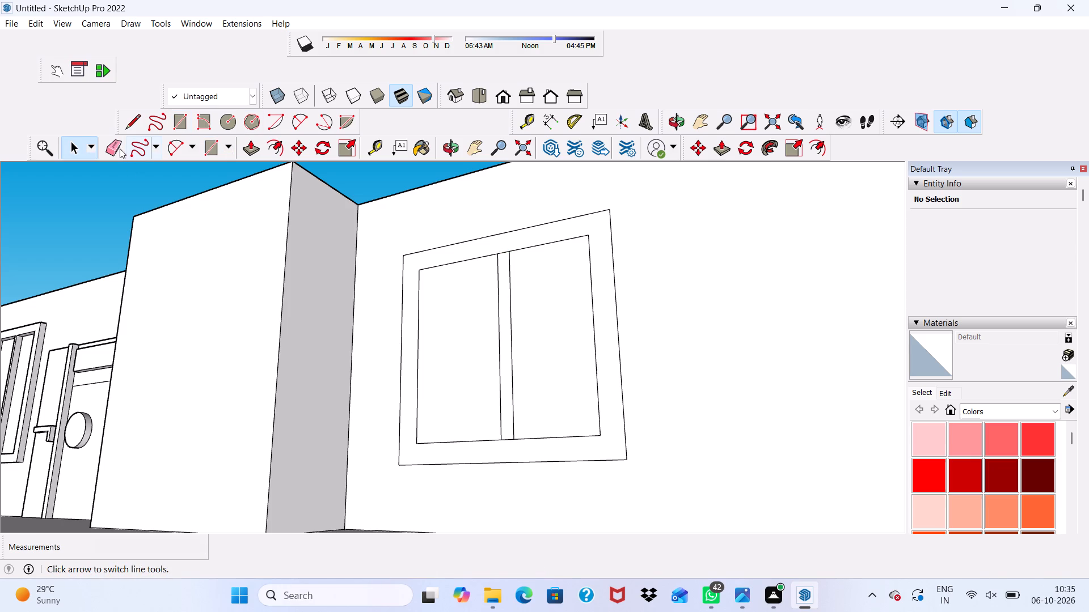
Erase the short edges at the divider strip's top and bottom so it merges with the window frame.
click(120, 148)
scroll(583, 263, up, 13)
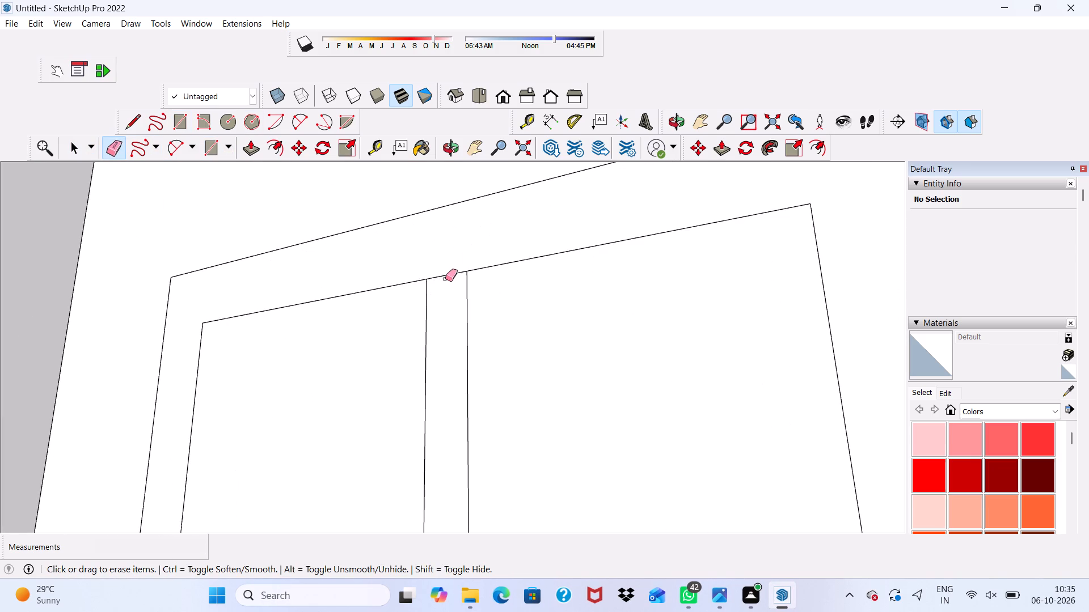
click(445, 278)
scroll(465, 240, down, 8)
scroll(480, 245, up, 1)
scroll(483, 250, down, 6)
scroll(476, 302, down, 4)
middle_drag(486, 326, 552, 363)
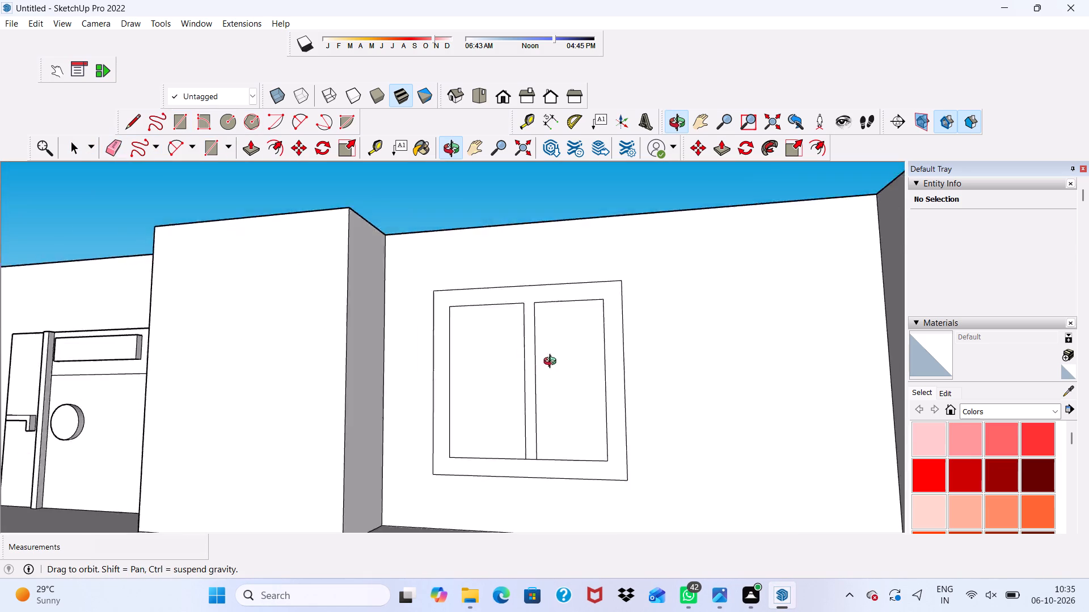
middle_drag(552, 363, 602, 389)
scroll(613, 477, up, 9)
drag(564, 472, 567, 484)
key(space)
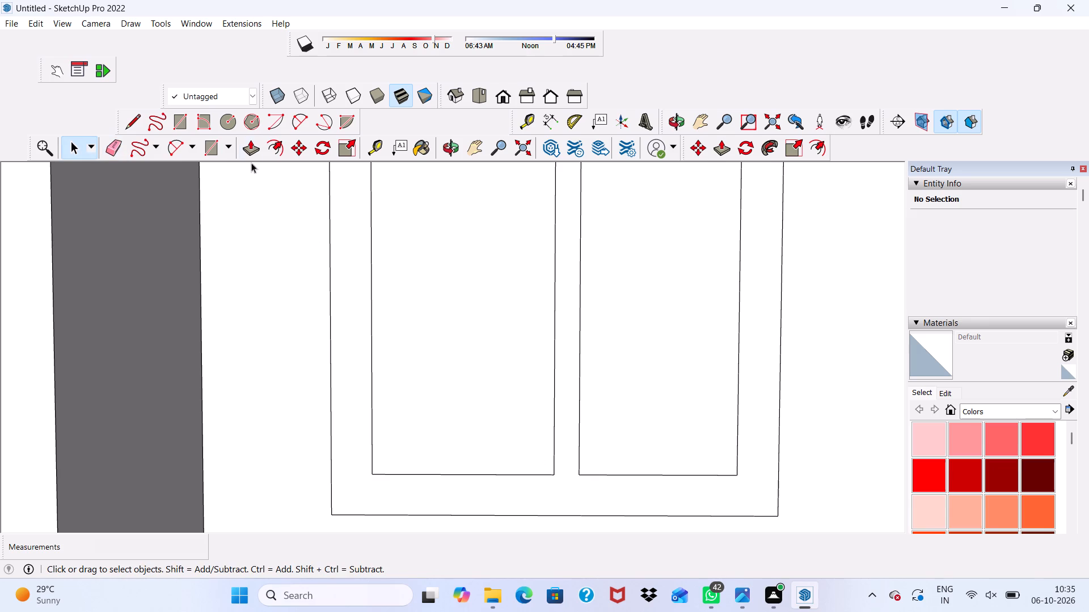
Extrude the window frame and its divider 3" out from the wall with Push/Pull.
click(252, 148)
scroll(373, 380, up, 3)
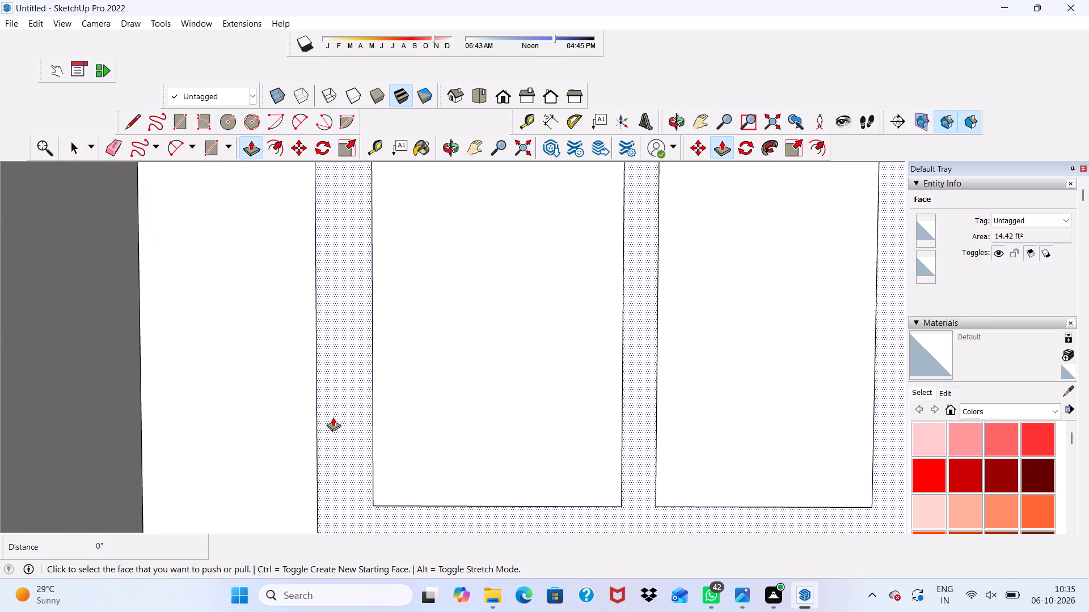
click(333, 417)
scroll(319, 409, down, 13)
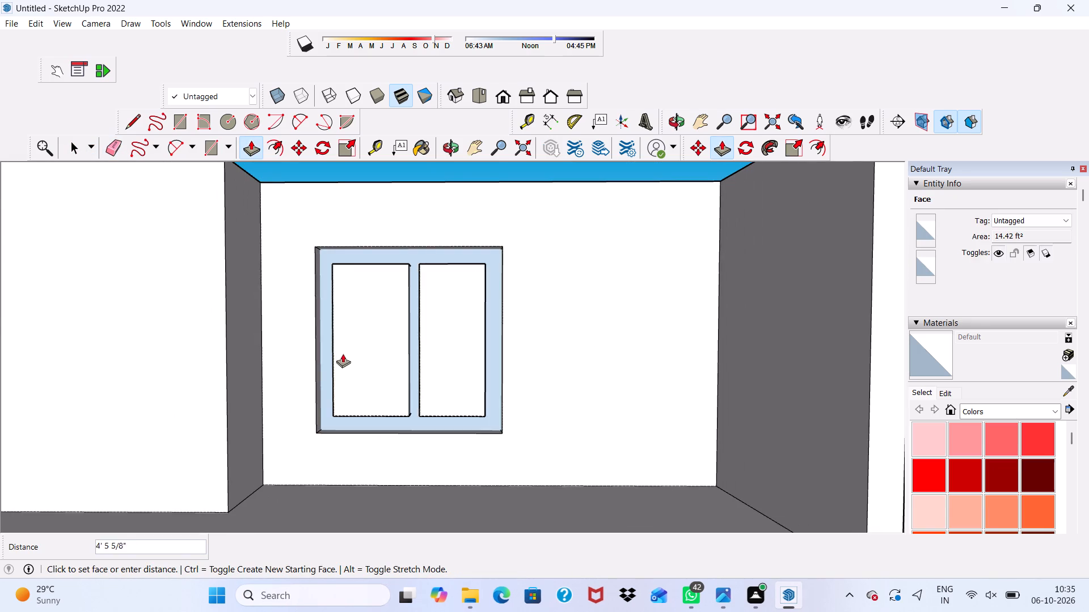
scroll(331, 354, down, 1)
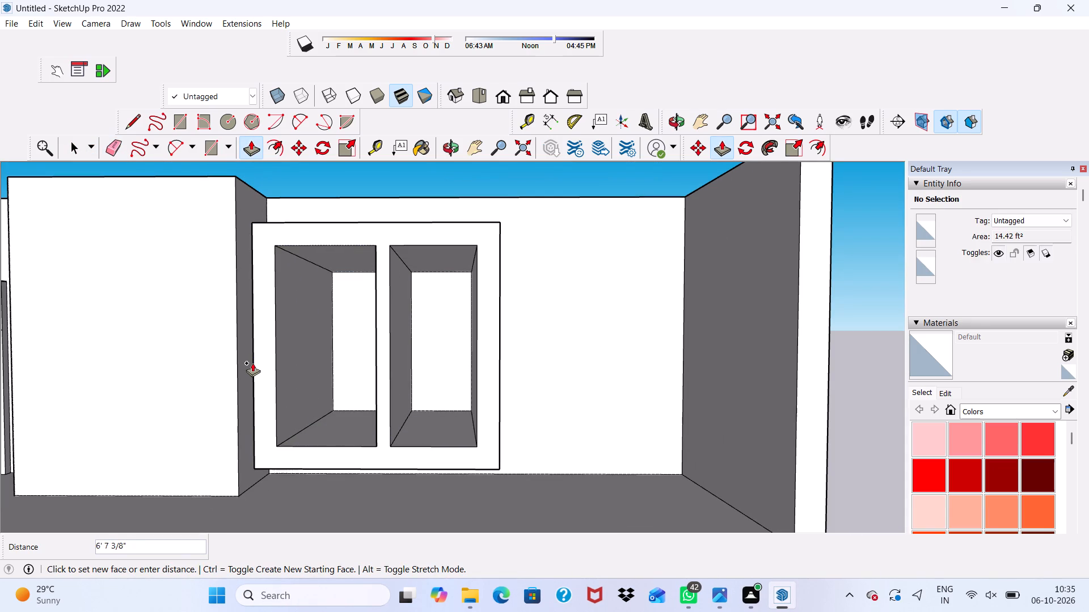
key(3)
key(shift+quotedbl)
key(Return)
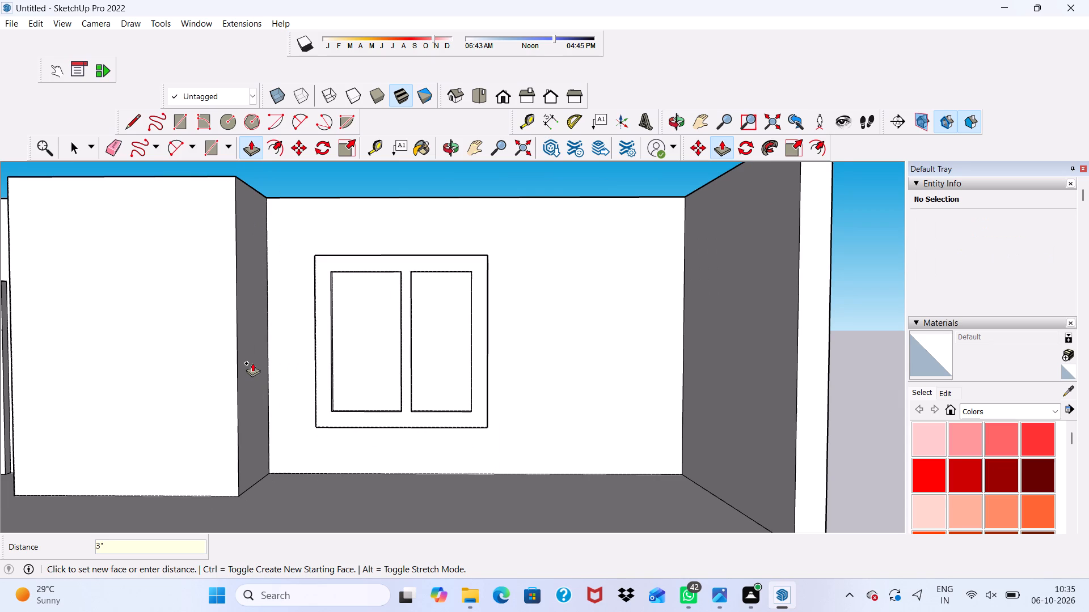
scroll(249, 364, down, 5)
scroll(402, 318, up, 4)
key(space)
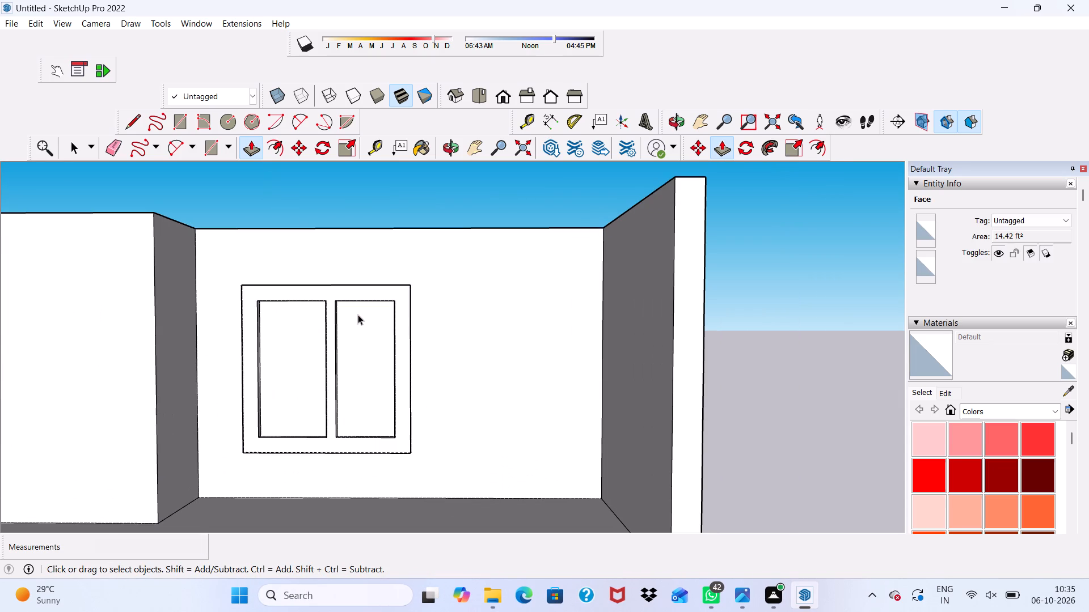
Draw a 5' by 7' door rectangle on the wall beside the window, starting on the floor edge.
scroll(406, 261, up, 2)
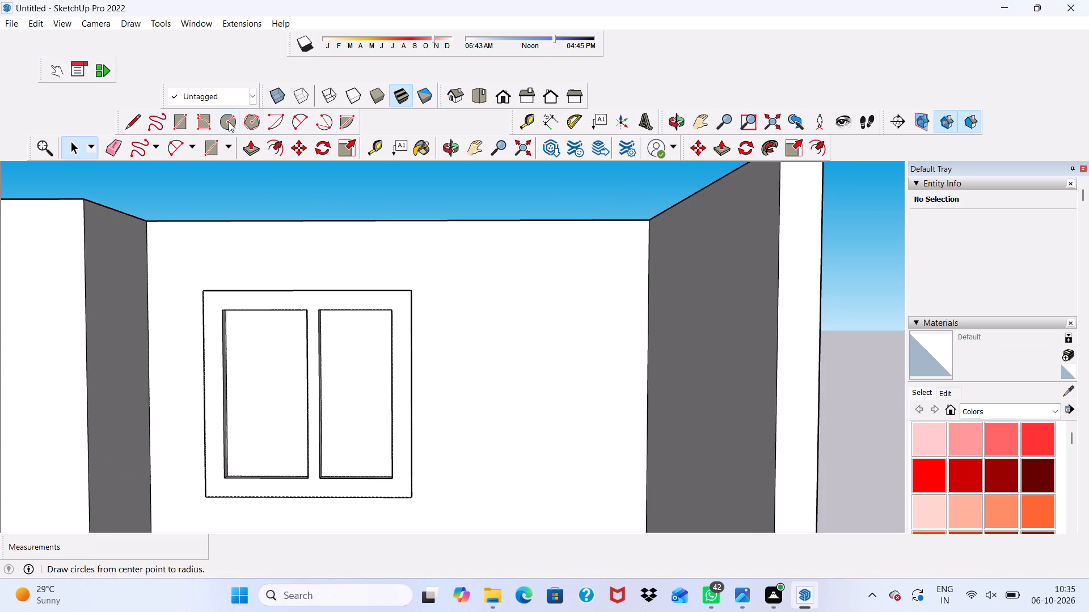
click(183, 120)
scroll(296, 256, down, 5)
scroll(454, 464, up, 2)
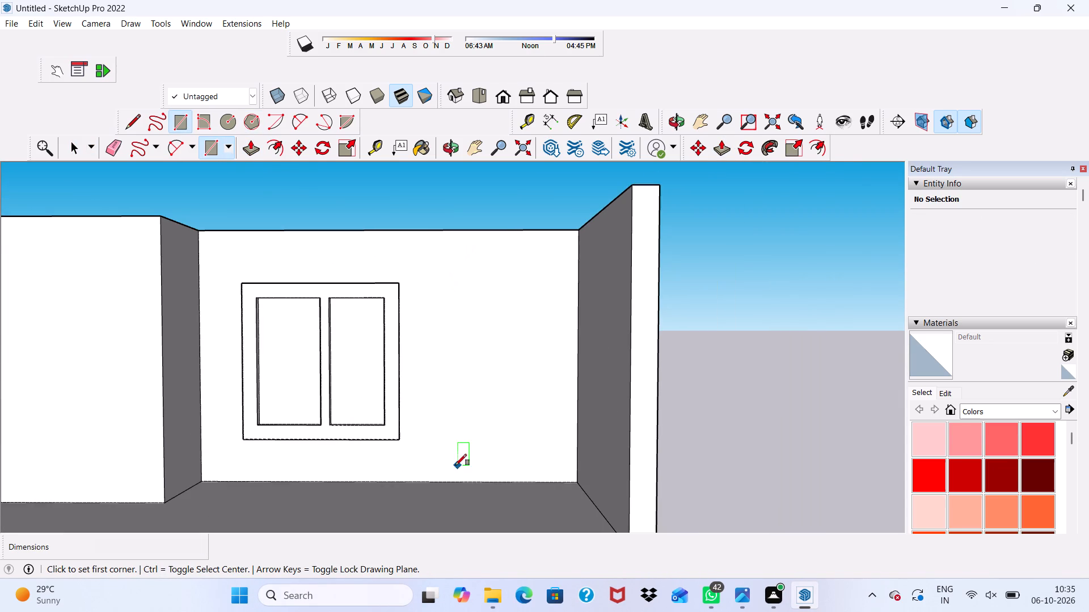
scroll(455, 465, up, 2)
click(432, 488)
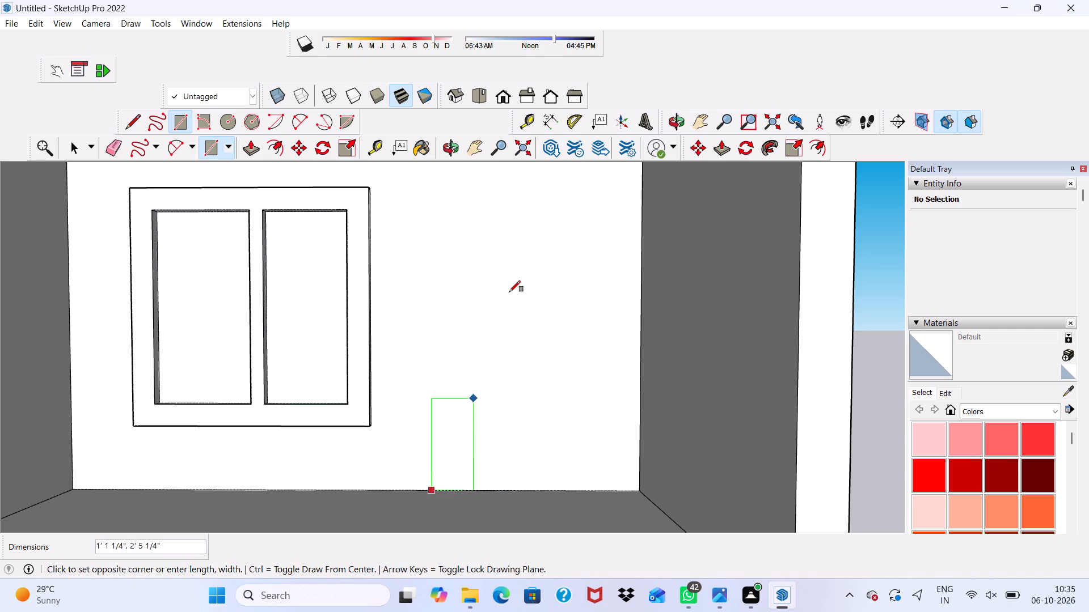
text(5',7')
key(Return)
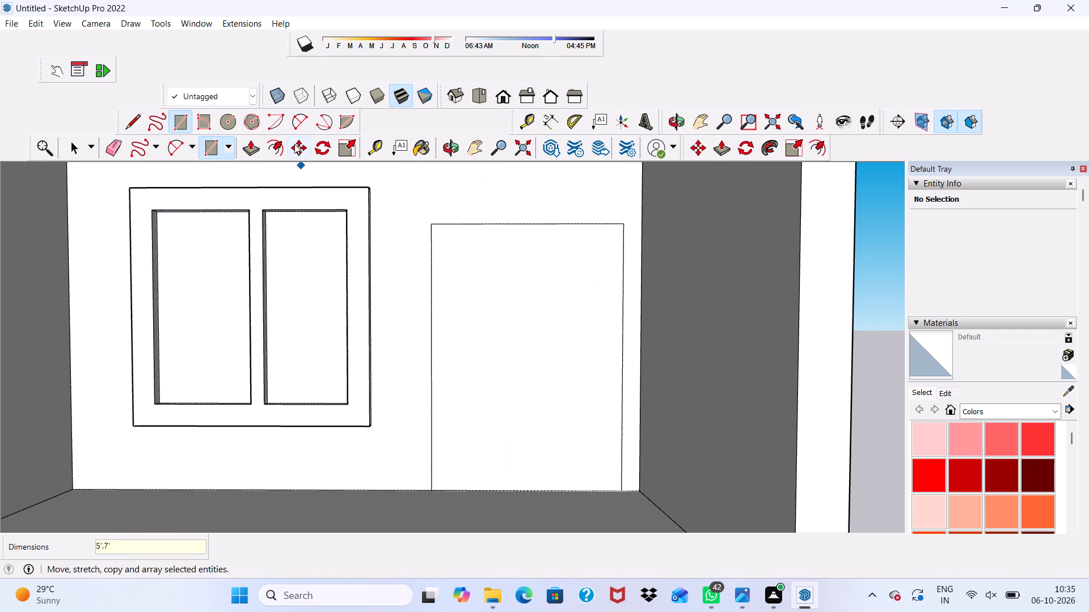
Offset the door rectangle's outline inward about 5 5/8" to form the door frame.
click(267, 142)
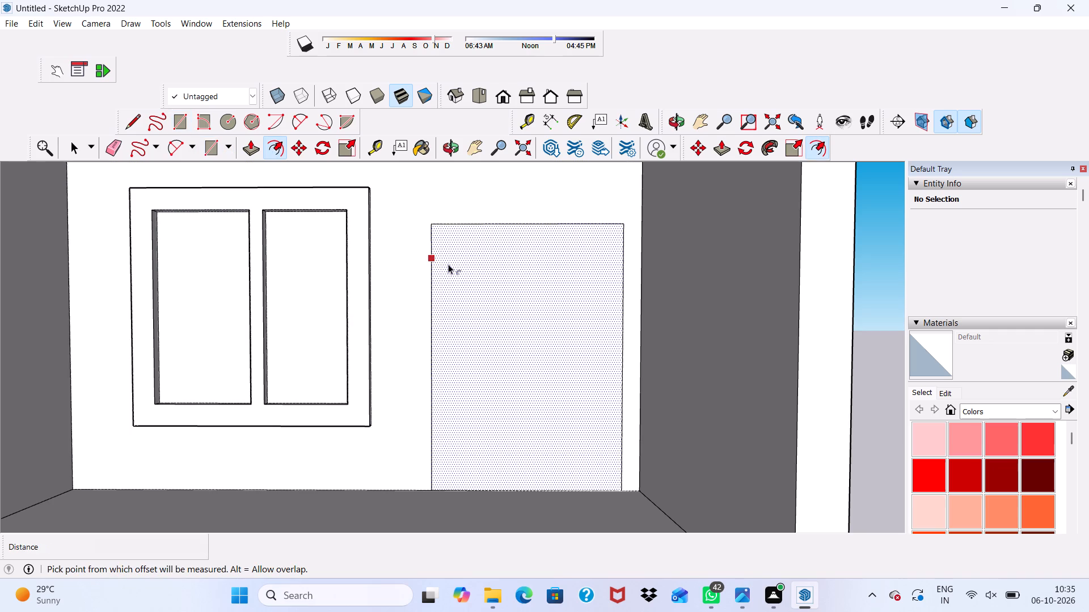
click(441, 266)
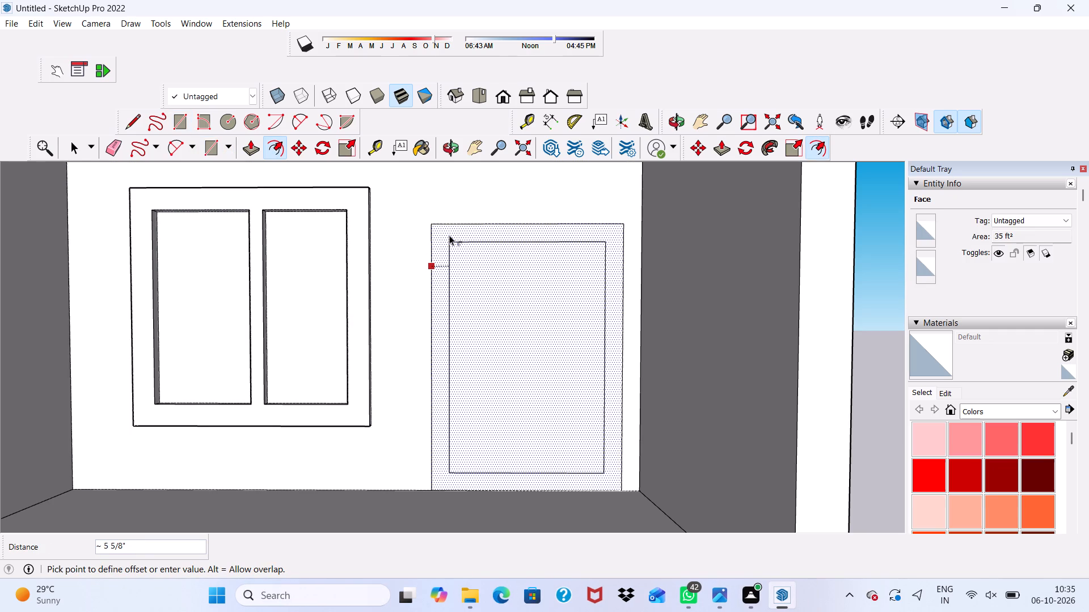
click(449, 235)
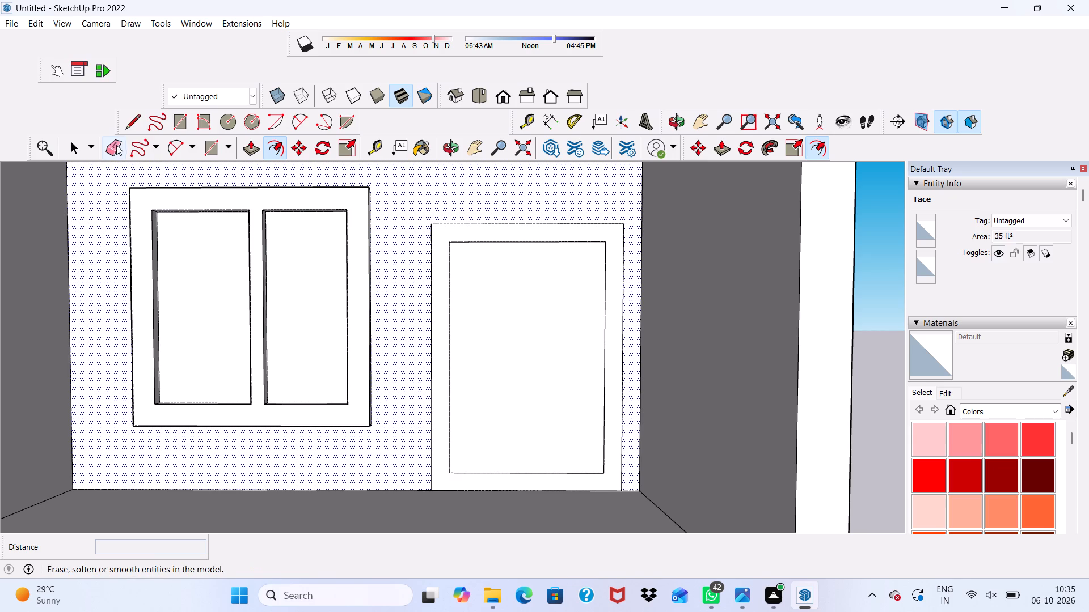
Draw short vertical lines from both bottom corners of the door's inner outline down to the floor edge.
click(132, 118)
scroll(441, 455, up, 6)
scroll(459, 482, down, 1)
scroll(459, 482, up, 2)
scroll(449, 477, down, 3)
scroll(448, 477, up, 1)
scroll(448, 477, down, 3)
click(450, 482)
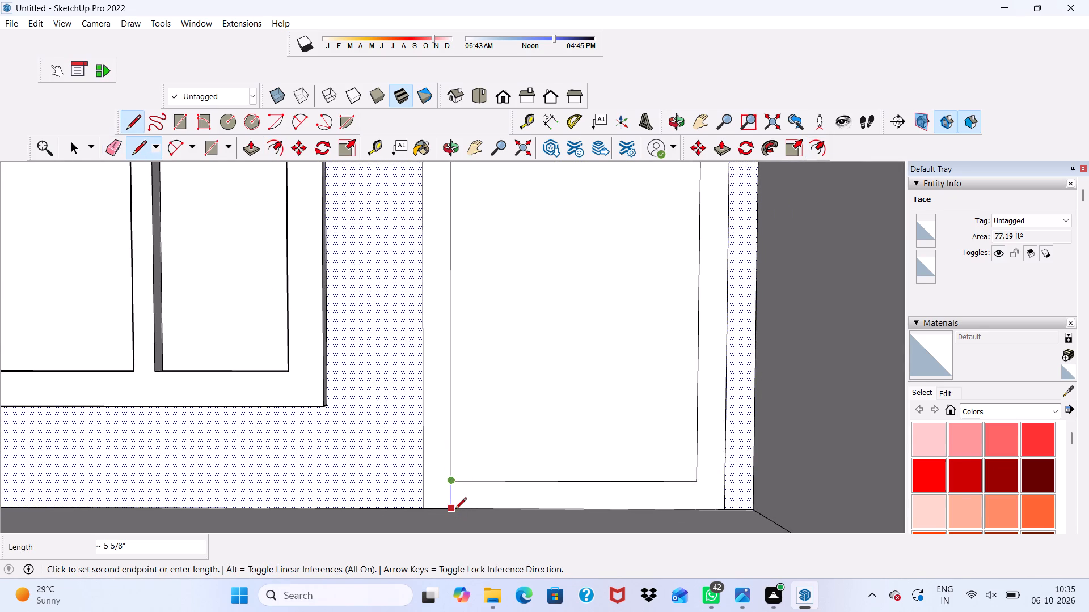
click(452, 508)
scroll(706, 470, up, 2)
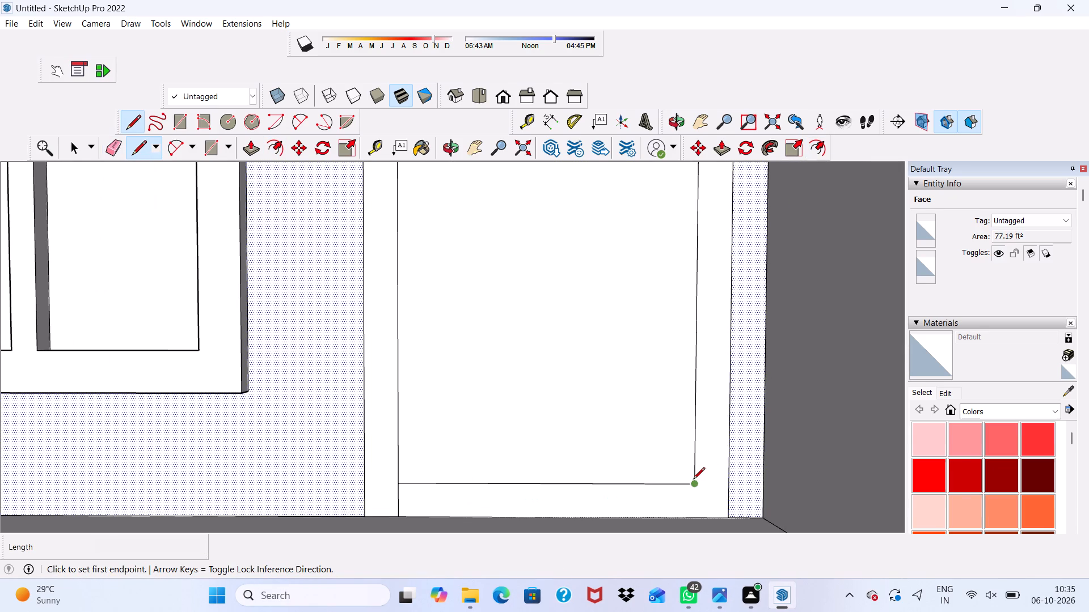
click(689, 487)
scroll(685, 486, down, 5)
scroll(685, 486, up, 1)
scroll(685, 486, down, 1)
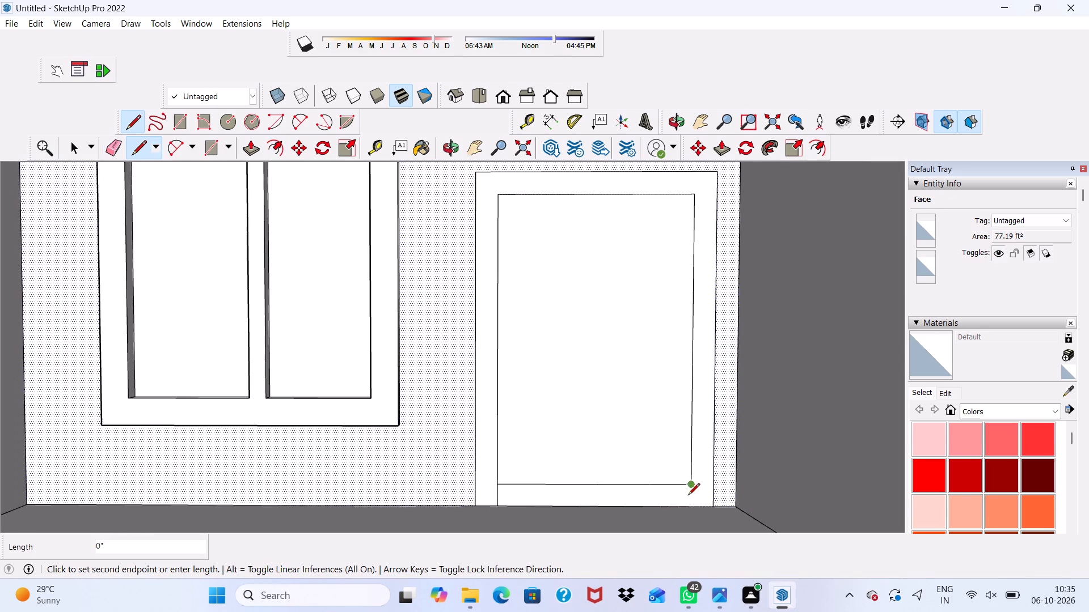
scroll(692, 511, up, 11)
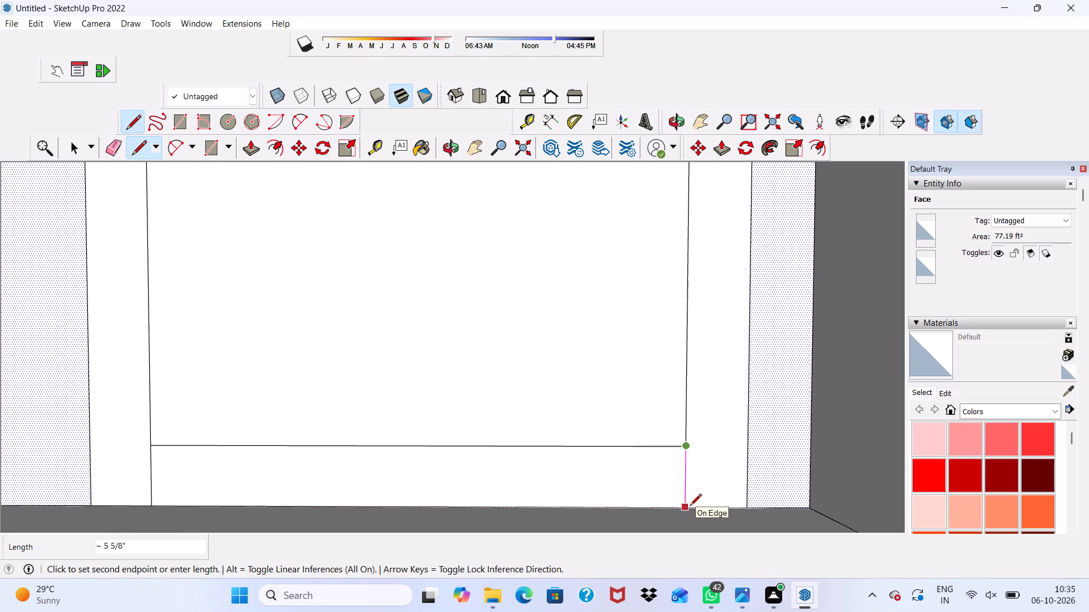
click(690, 507)
Erase the bottom edge of the door's inner outline so the opening reaches the floor.
click(111, 146)
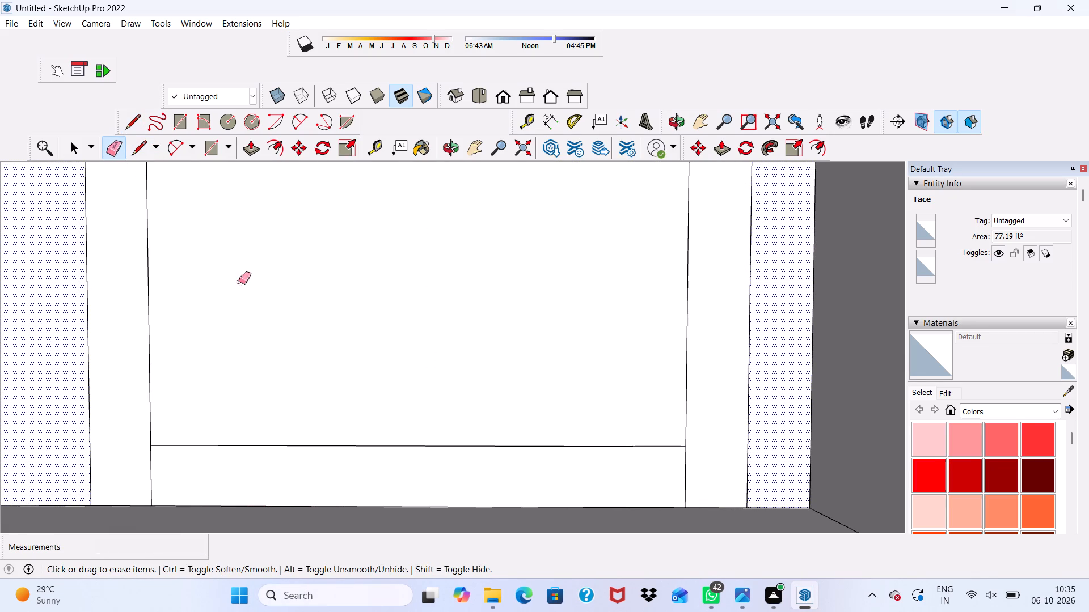
drag(235, 424, 245, 465)
scroll(197, 423, down, 2)
scroll(197, 423, up, 2)
scroll(197, 423, down, 16)
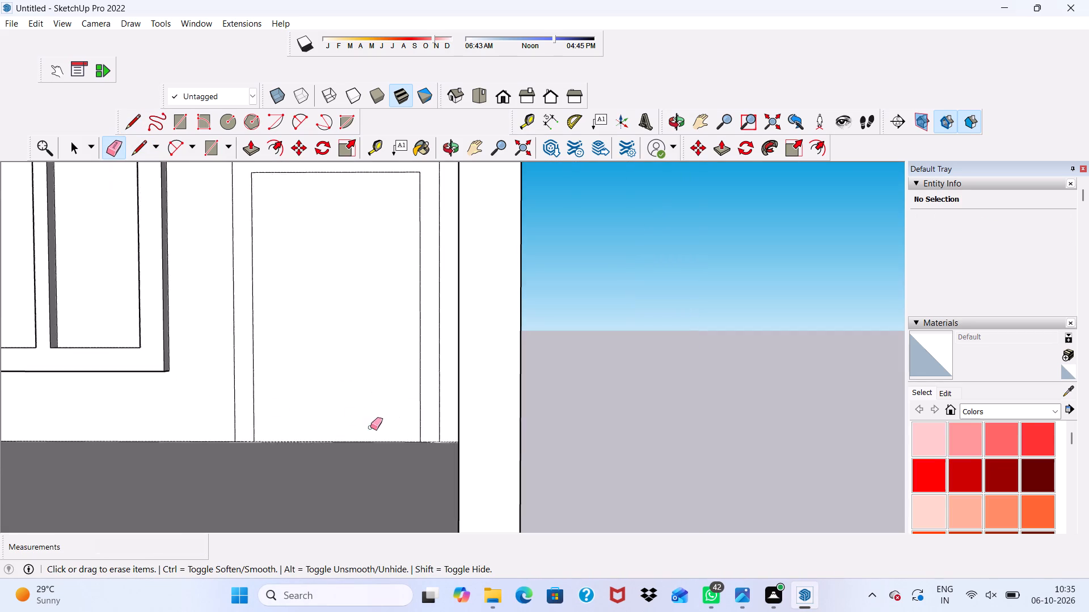
scroll(370, 427, down, 4)
scroll(478, 343, up, 4)
key(space)
Extrude the door frame 3" out from the wall with Push/Pull.
scroll(451, 329, down, 5)
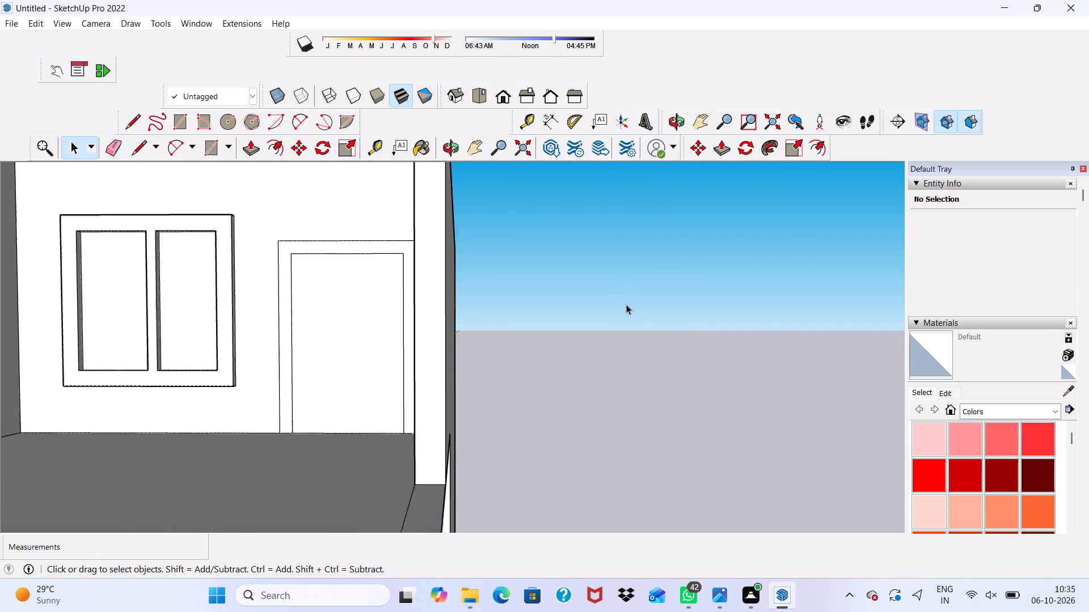
scroll(632, 316, up, 3)
scroll(626, 304, down, 3)
scroll(462, 251, up, 5)
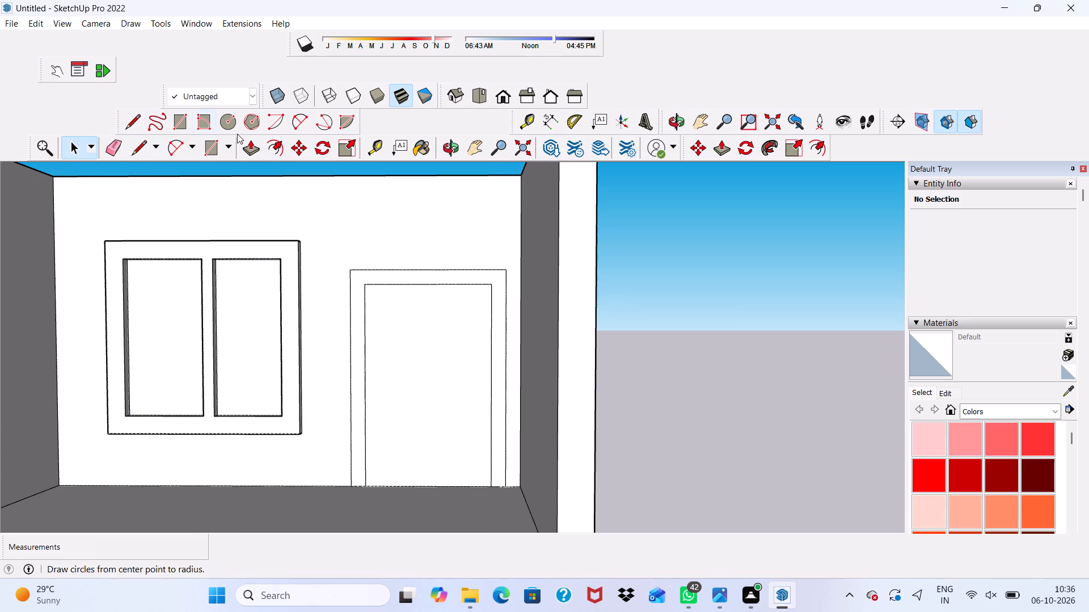
click(252, 146)
scroll(349, 311, up, 4)
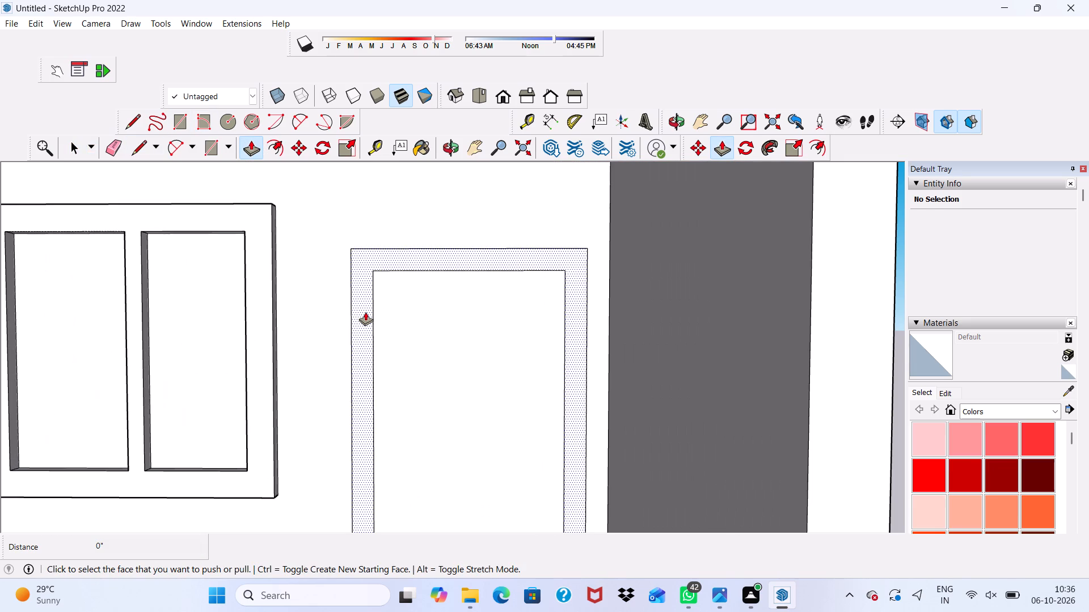
click(365, 312)
scroll(264, 286, up, 1)
scroll(266, 285, down, 2)
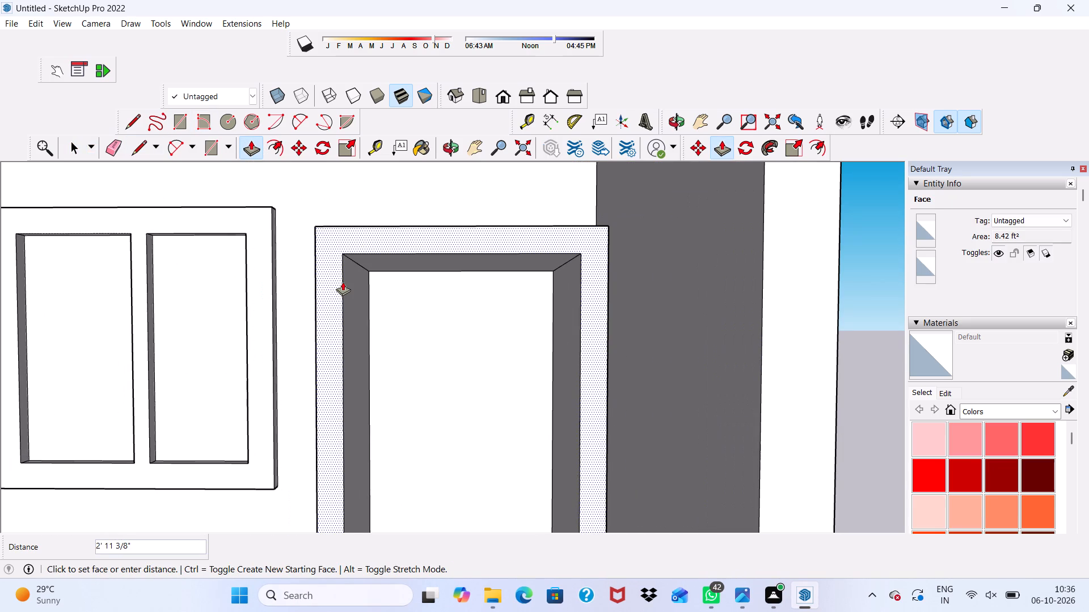
text(3")
key(Return)
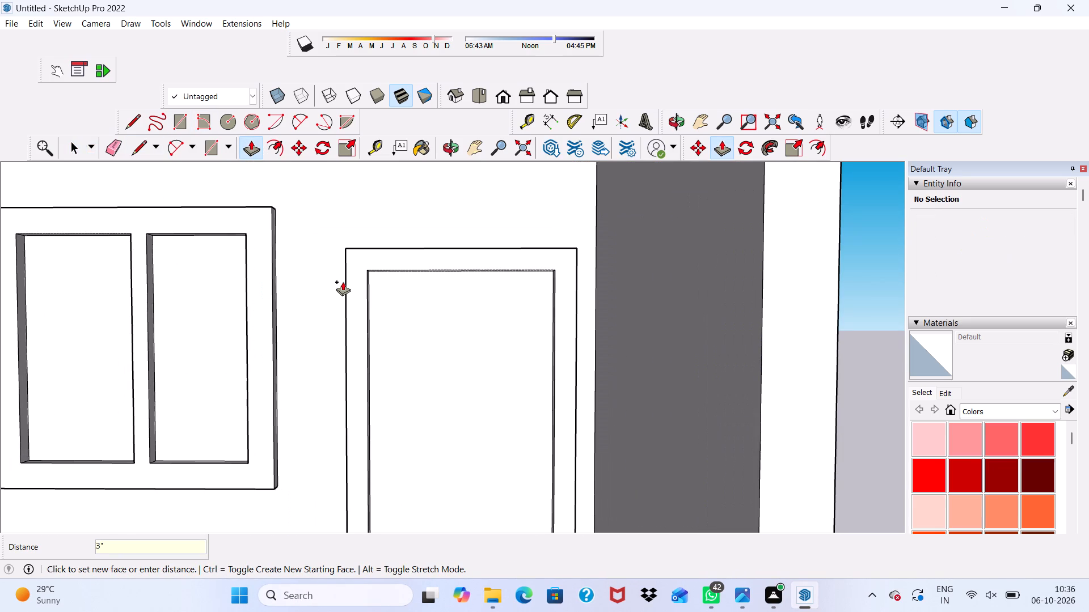
scroll(291, 266, down, 4)
key(space)
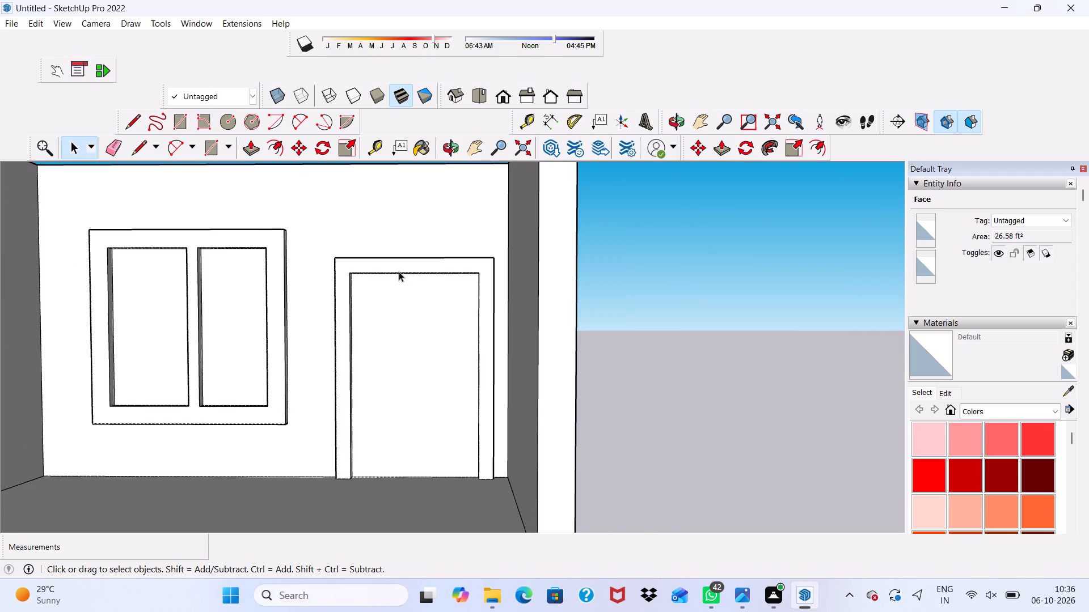
Push the end face of the projecting side wall beside the door back flush with the back wall using Push/Pull.
scroll(399, 271, down, 5)
middle_drag(469, 234, 498, 279)
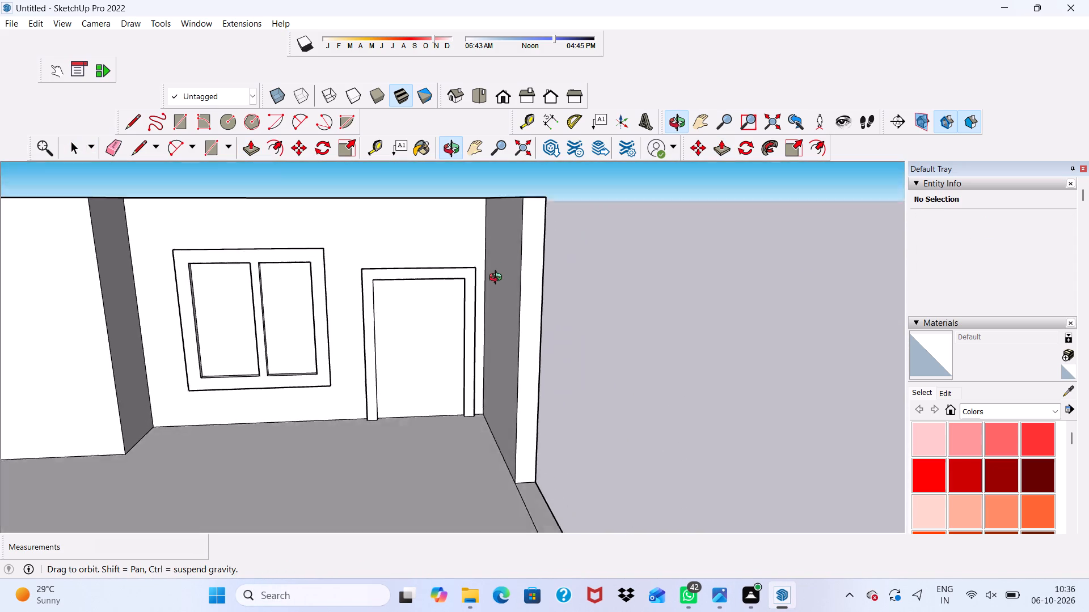
middle_drag(498, 279, 492, 262)
scroll(475, 250, up, 4)
scroll(525, 278, up, 3)
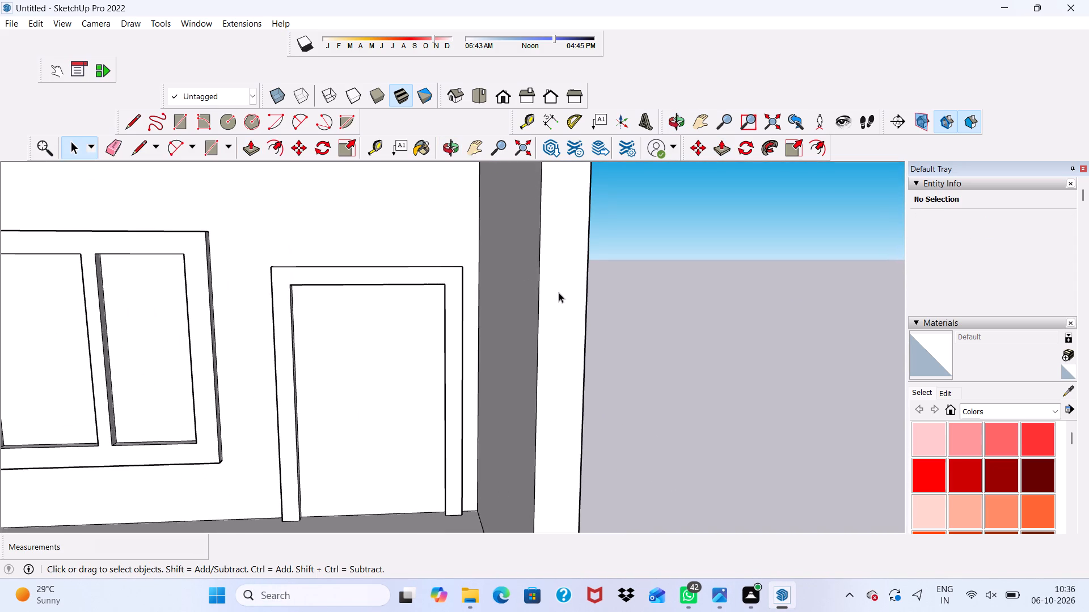
click(559, 292)
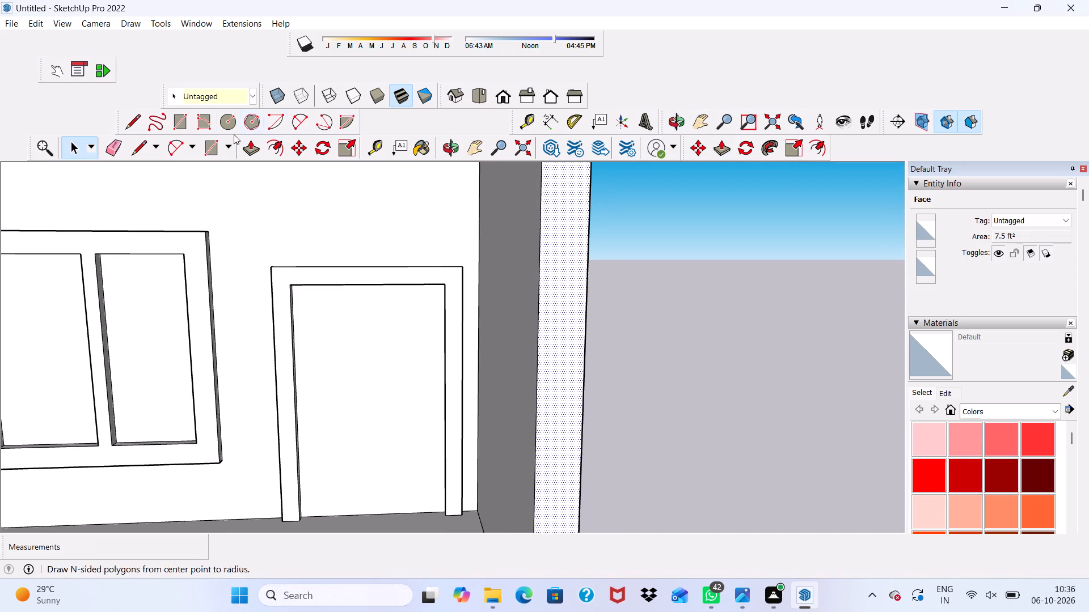
click(252, 146)
drag(559, 252, 483, 249)
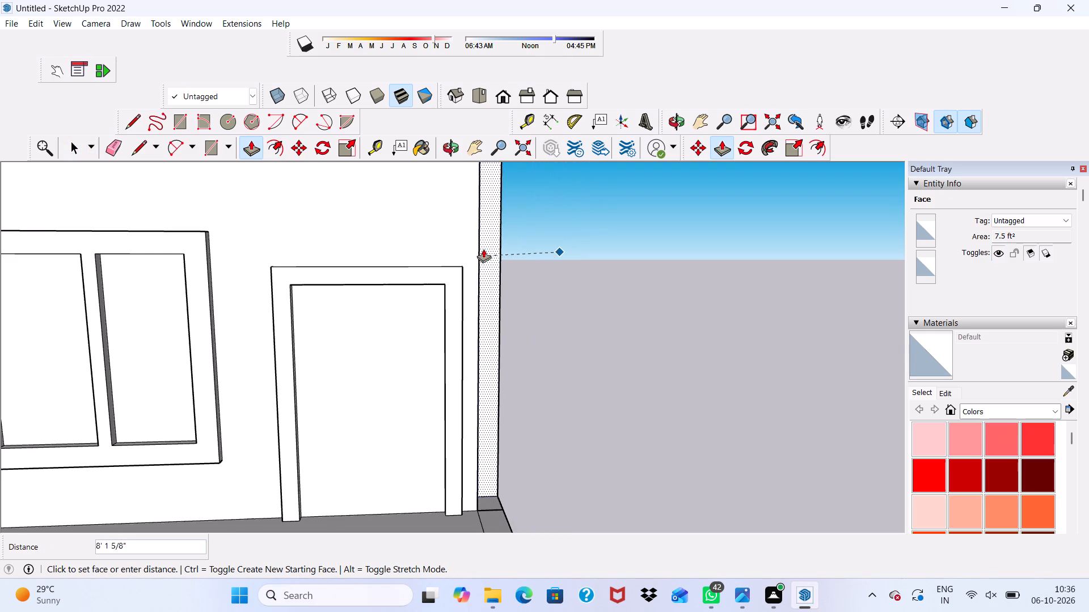
drag(483, 249, 473, 255)
scroll(461, 224, down, 11)
scroll(456, 164, up, 8)
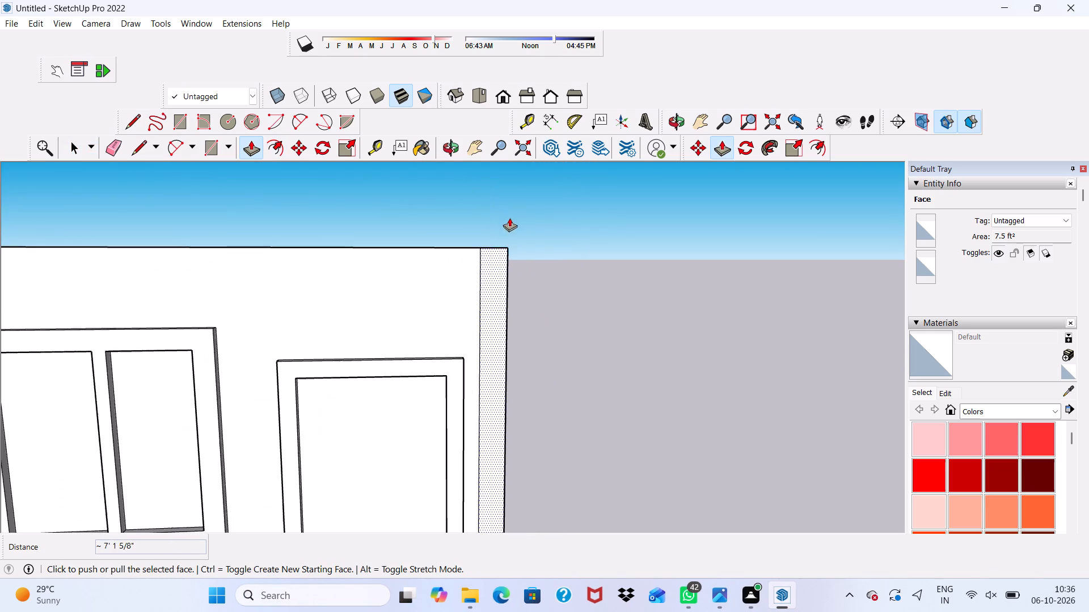
Erase the leftover vertical edge near the outer corner of the back wall beside the door.
middle_drag(502, 250, 411, 413)
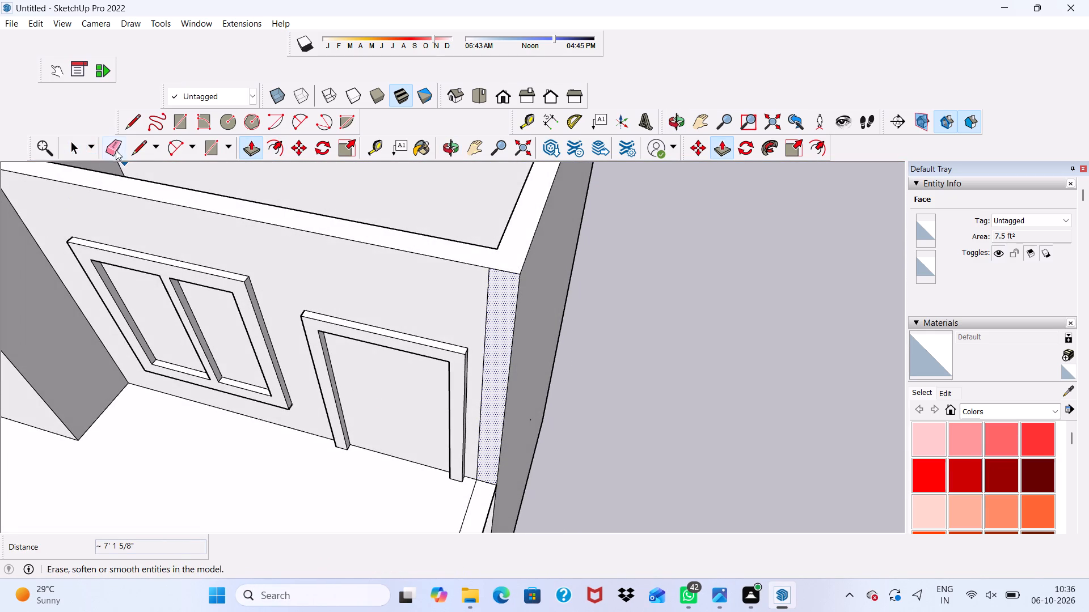
click(109, 146)
scroll(462, 288, up, 4)
drag(488, 286, 522, 277)
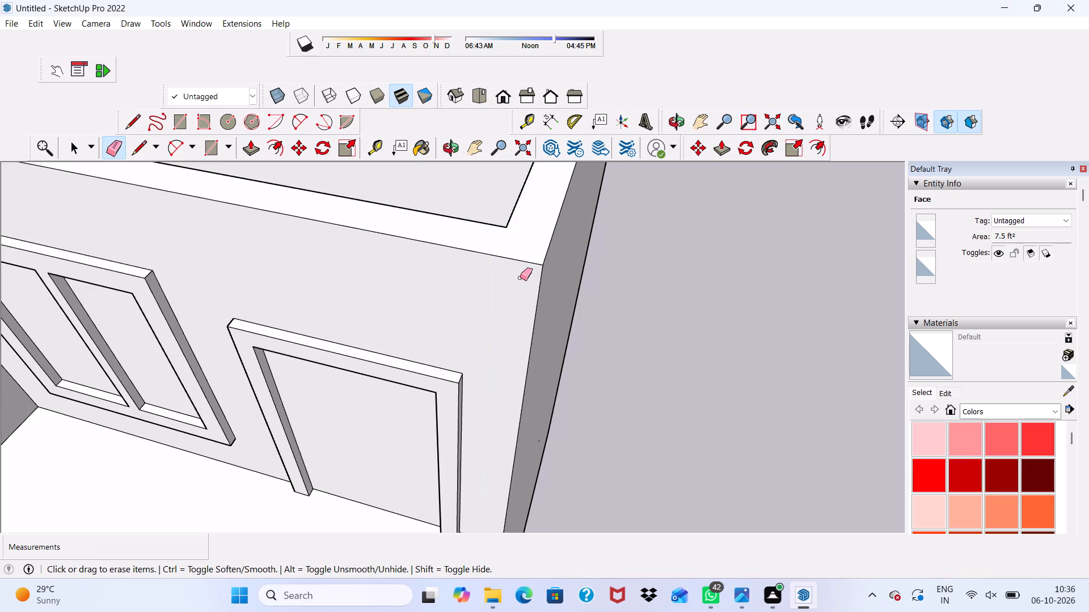
Extrude the top-storey door frame a further 6" outward with Push/Pull.
scroll(501, 274, down, 8)
middle_drag(488, 273, 635, 219)
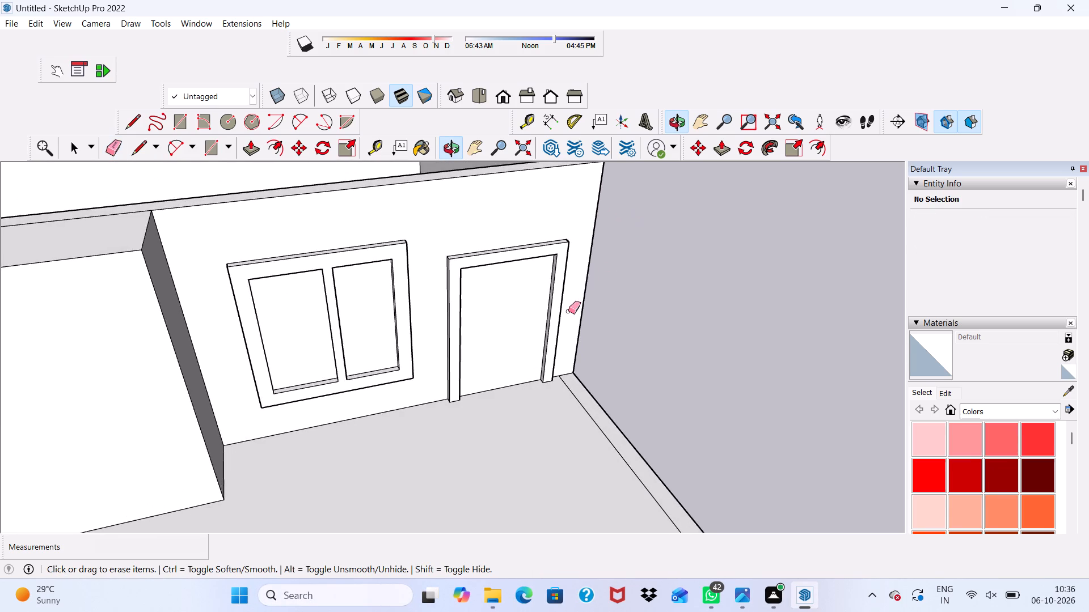
scroll(568, 314, down, 3)
scroll(568, 318, up, 1)
scroll(568, 319, down, 1)
scroll(560, 304, up, 2)
scroll(560, 304, down, 2)
middle_drag(560, 304, 474, 129)
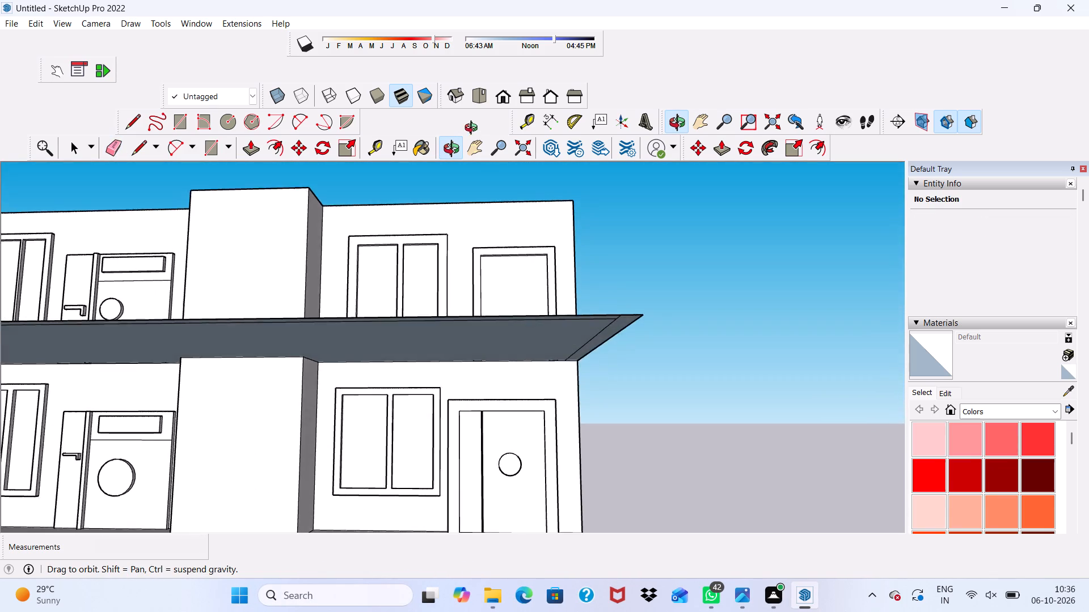
middle_drag(474, 129, 492, 180)
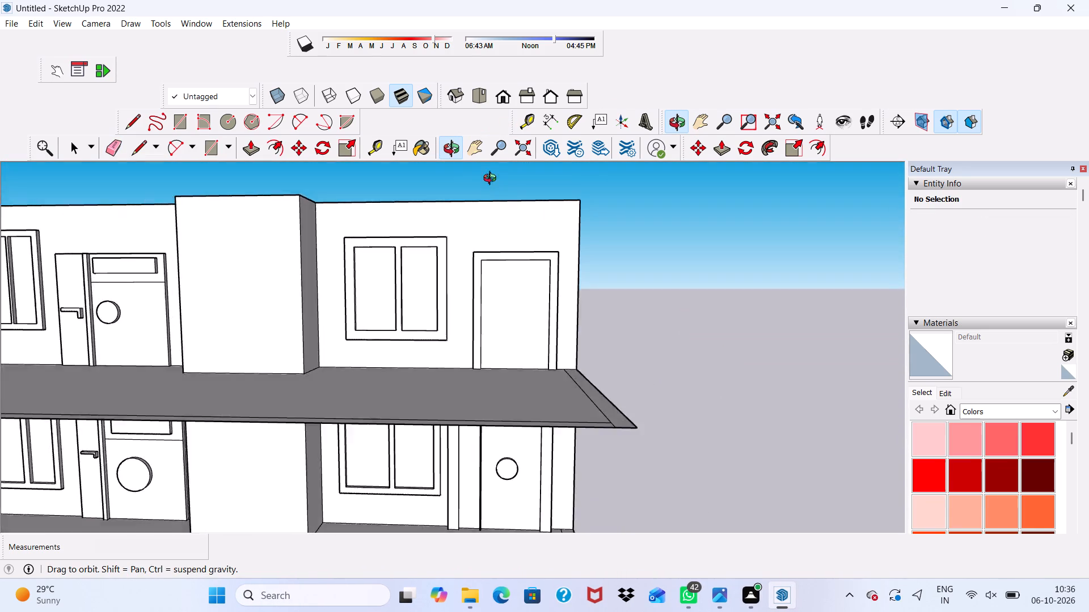
middle_drag(492, 180, 503, 190)
drag(529, 186, 546, 196)
key(space)
scroll(546, 197, up, 4)
scroll(502, 319, up, 5)
middle_drag(499, 332, 395, 280)
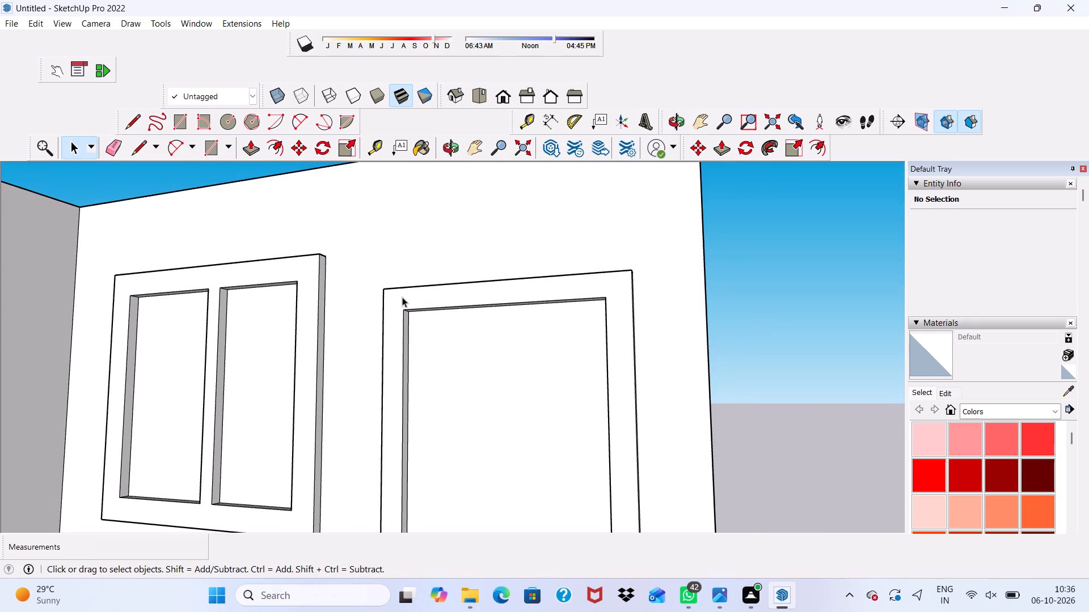
click(389, 348)
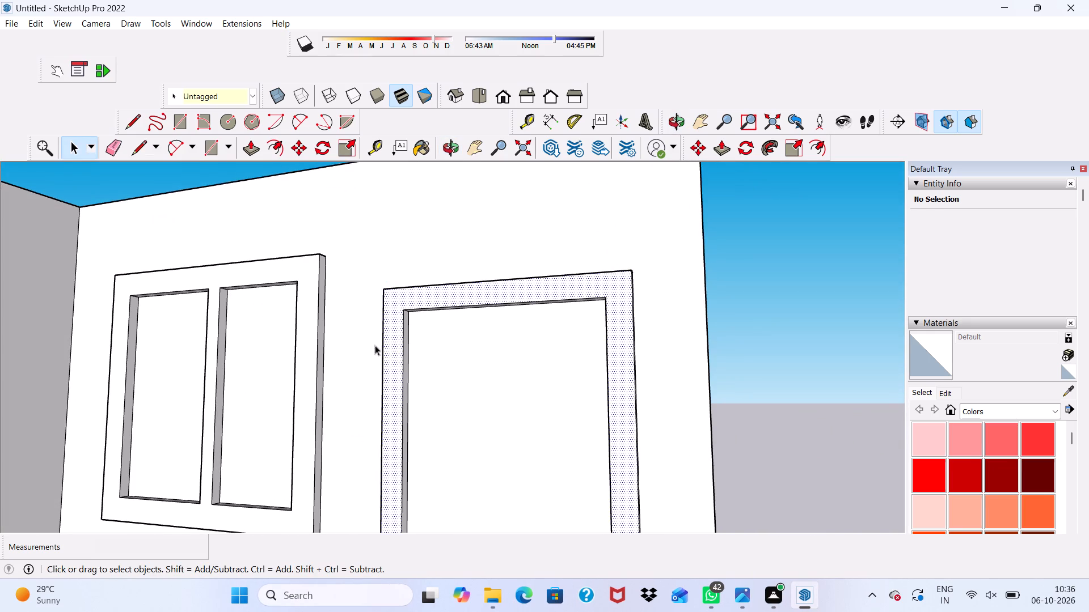
click(251, 146)
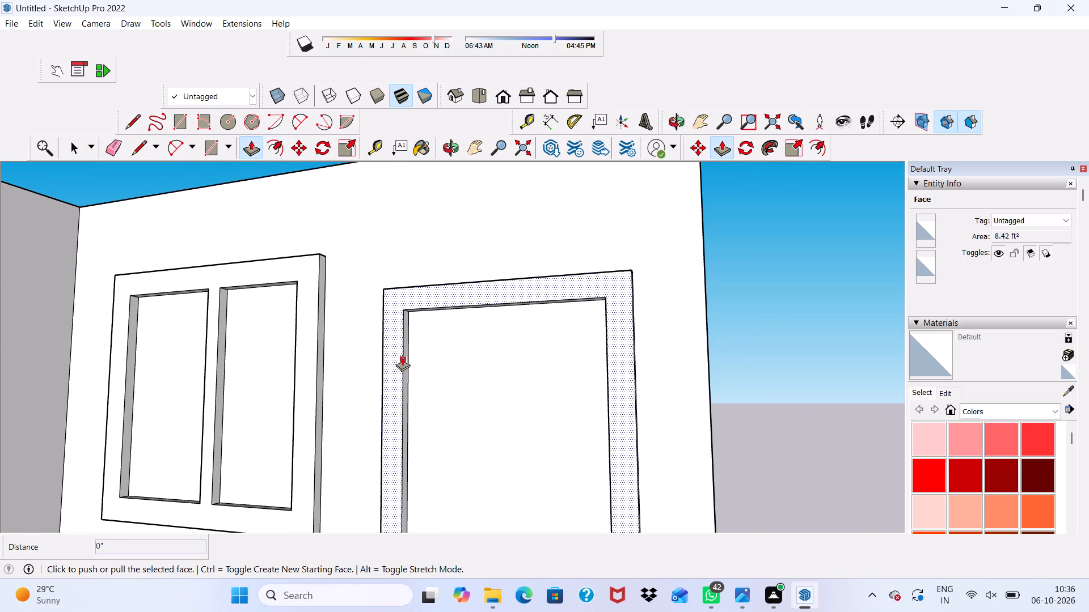
click(395, 354)
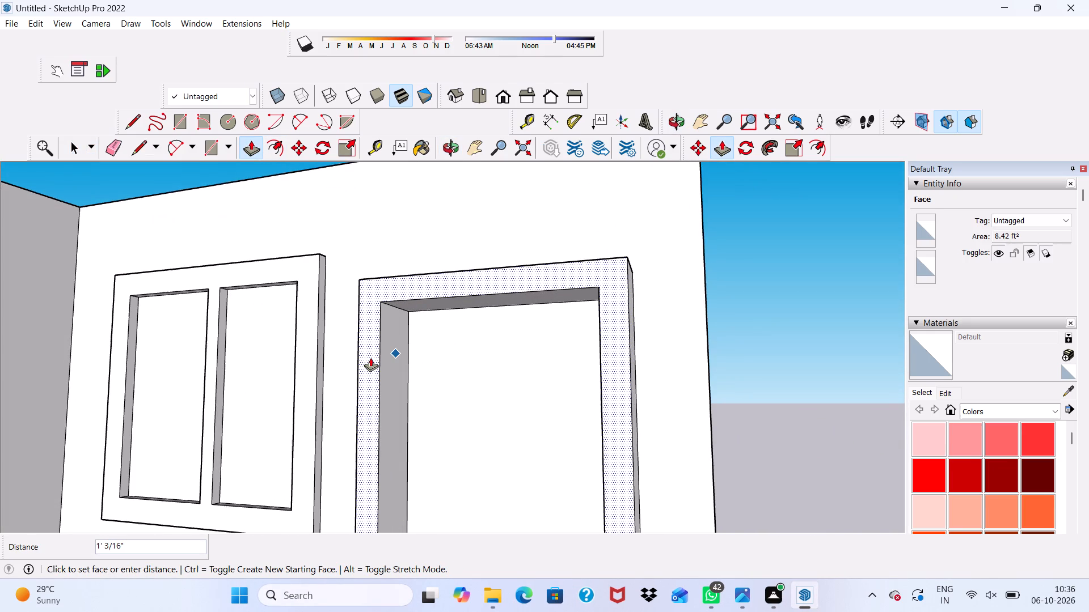
text(6")
key(Return)
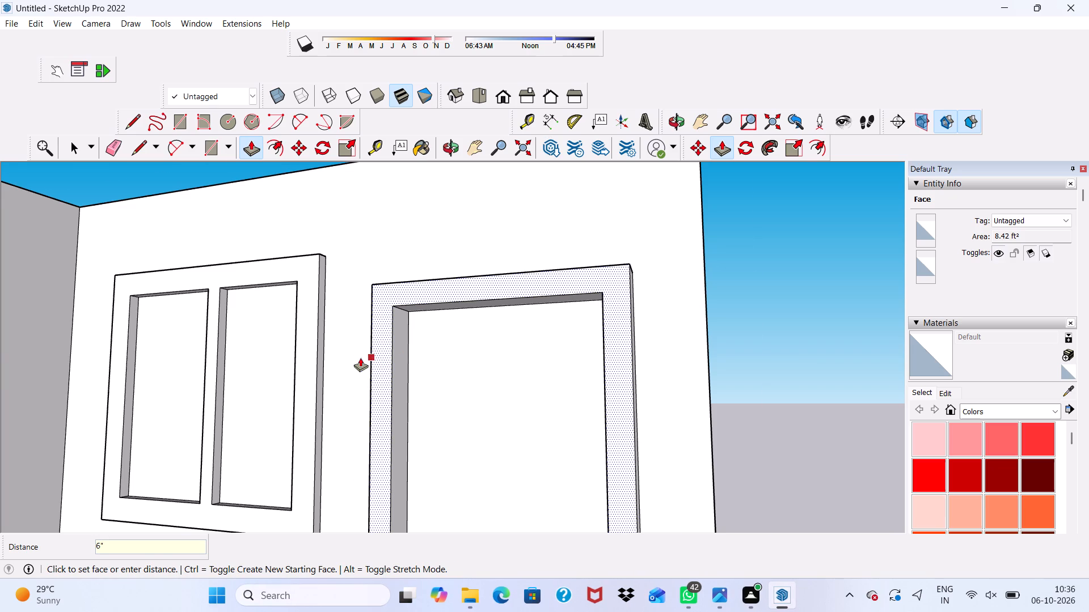
scroll(360, 358, up, 1)
scroll(387, 365, down, 3)
key(space)
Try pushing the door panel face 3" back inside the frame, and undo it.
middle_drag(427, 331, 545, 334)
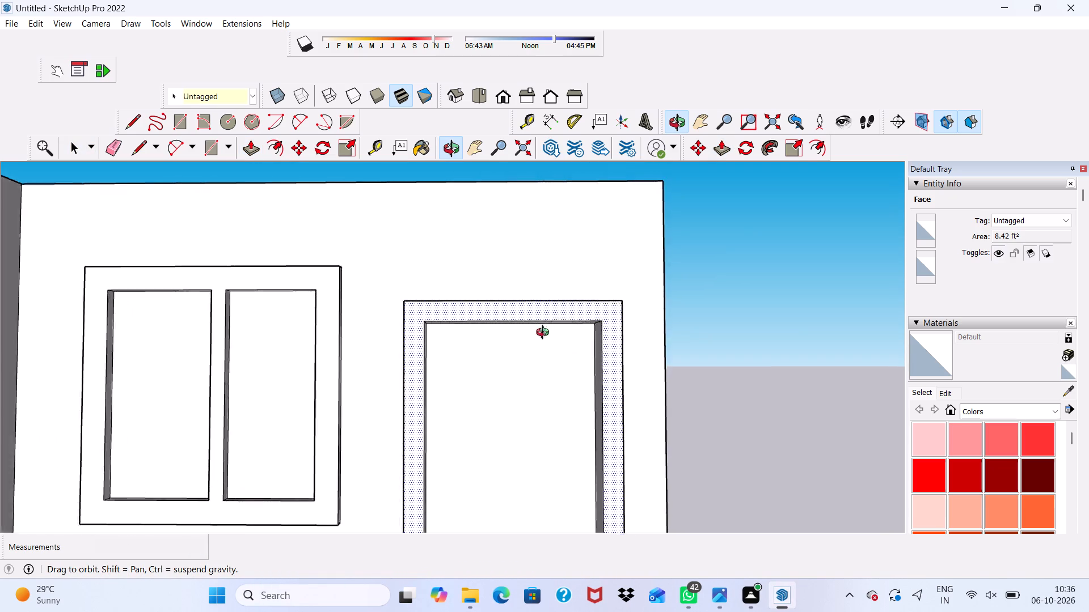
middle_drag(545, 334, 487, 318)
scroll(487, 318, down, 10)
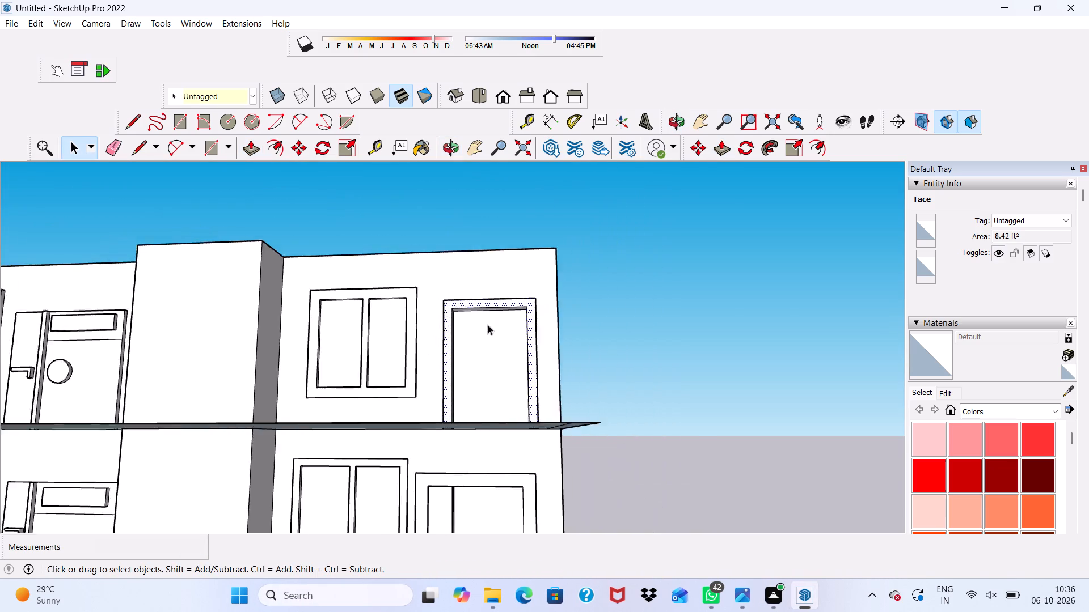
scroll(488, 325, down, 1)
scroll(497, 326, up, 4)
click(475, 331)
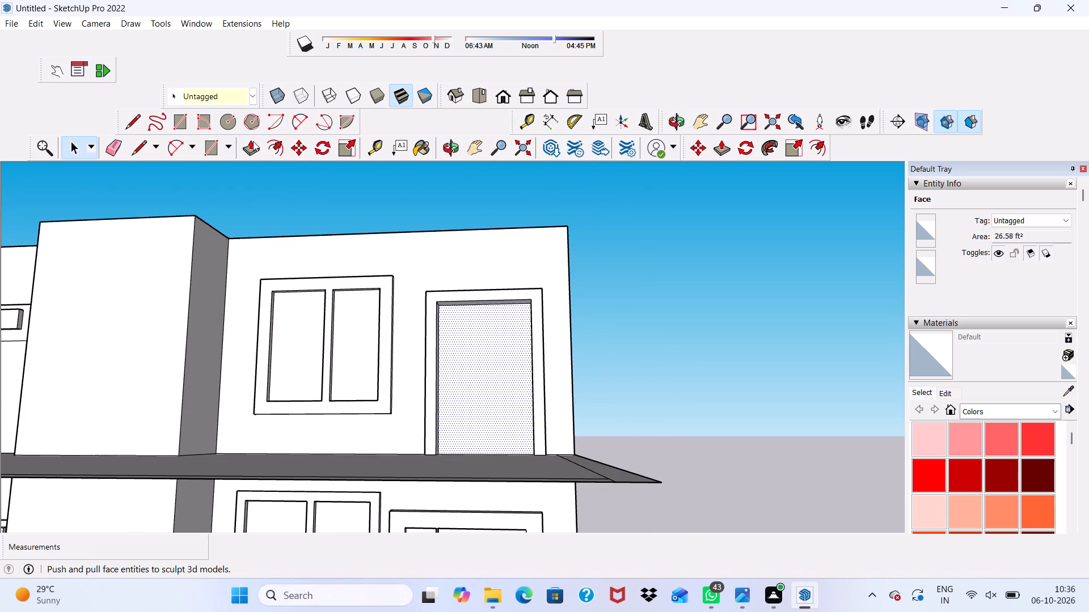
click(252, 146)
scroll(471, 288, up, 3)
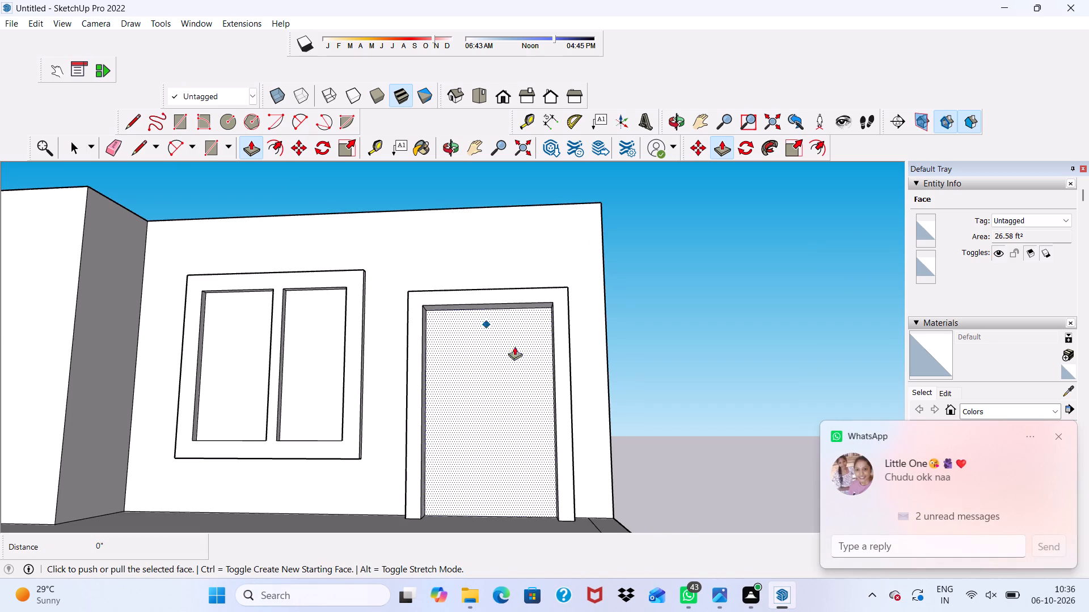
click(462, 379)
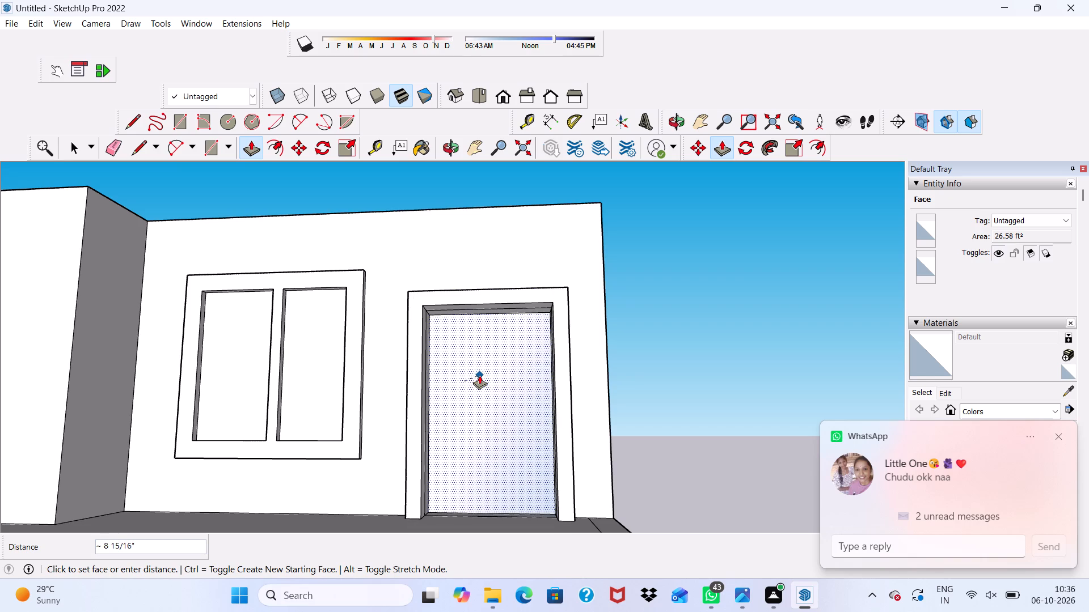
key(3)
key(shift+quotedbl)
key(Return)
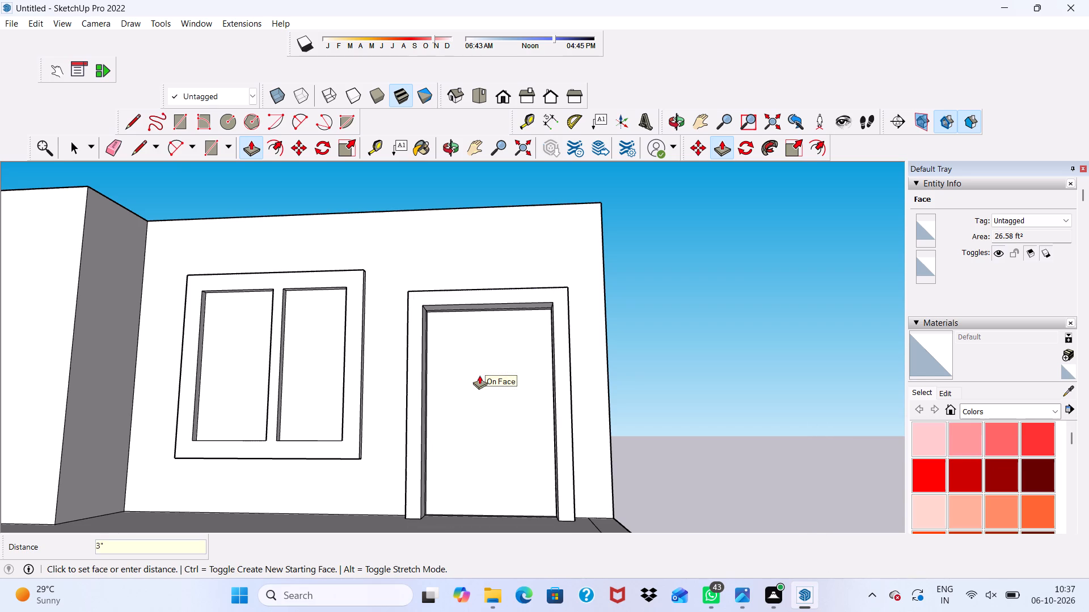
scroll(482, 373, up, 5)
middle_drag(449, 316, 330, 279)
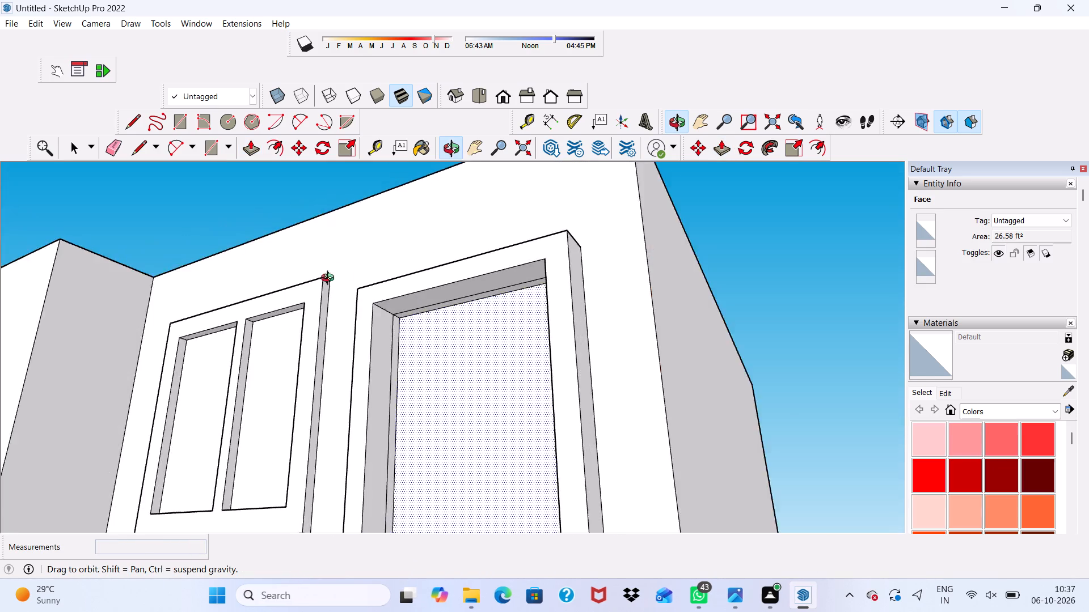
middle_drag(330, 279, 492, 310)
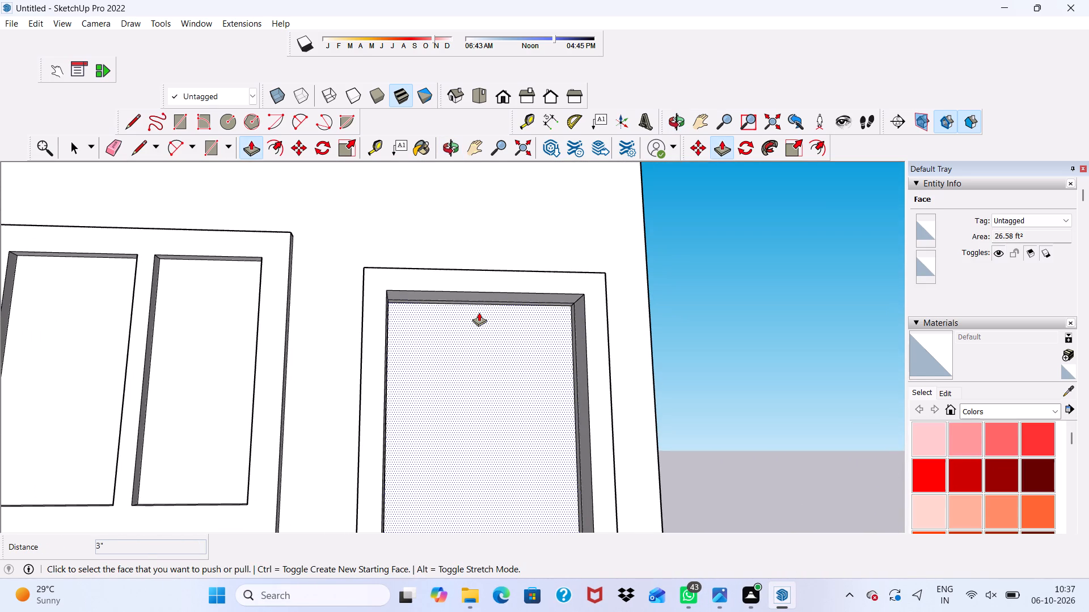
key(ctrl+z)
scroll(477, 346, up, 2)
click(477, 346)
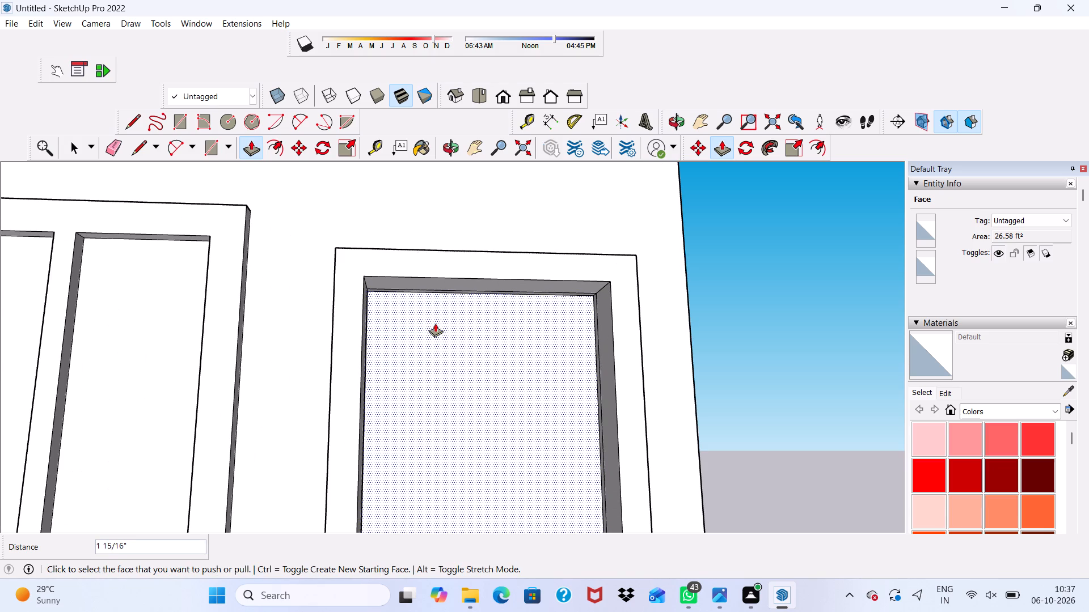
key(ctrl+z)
Pull the door panel face 3" outward inside the door frame.
click(463, 316)
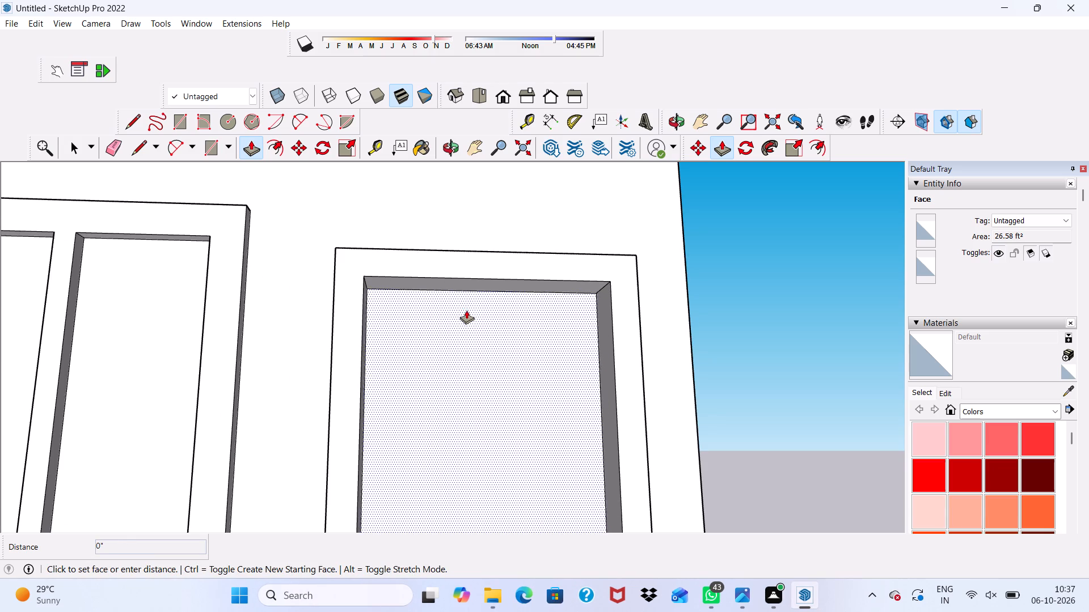
key(3)
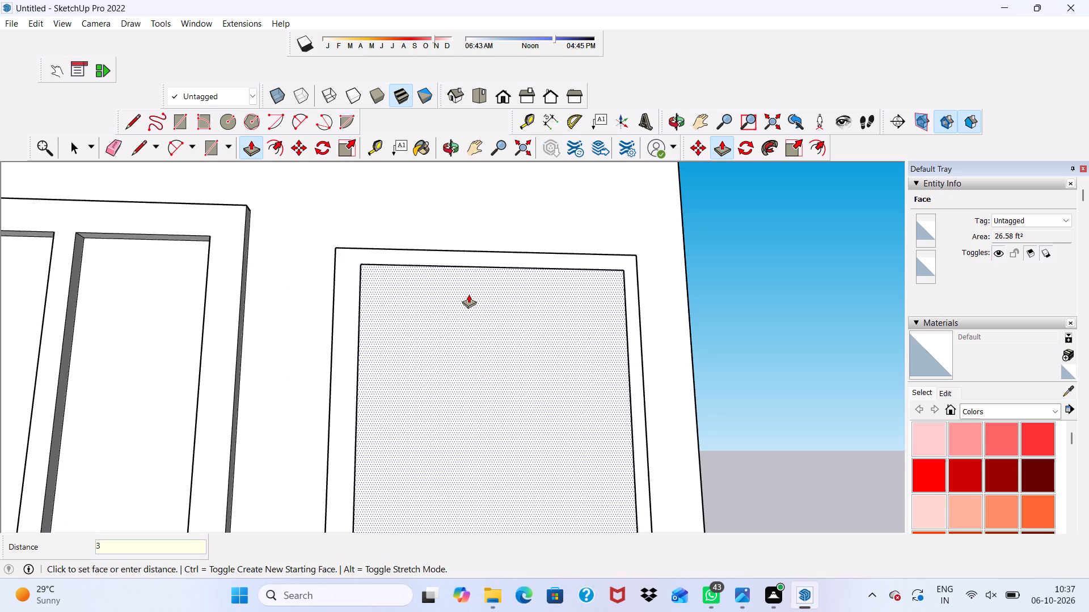
key(shift+quotedbl)
key(Return)
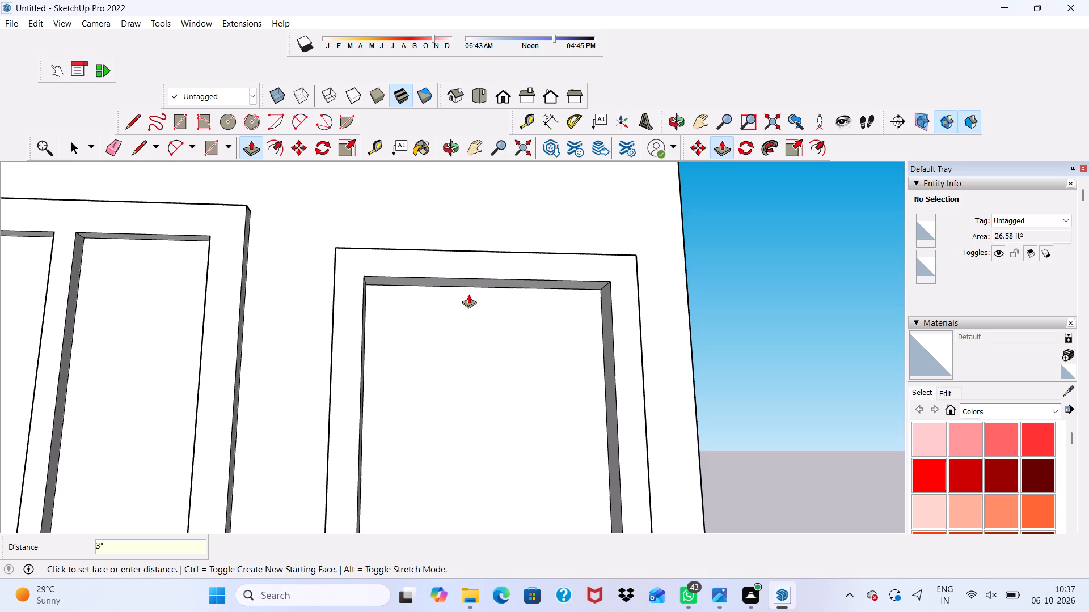
Draw a vertical strip rectangle about 1 11/16" wide and 6' 6 3/8" tall from the door panel's top-edge midpoint to the floor.
click(184, 119)
scroll(445, 314, up, 5)
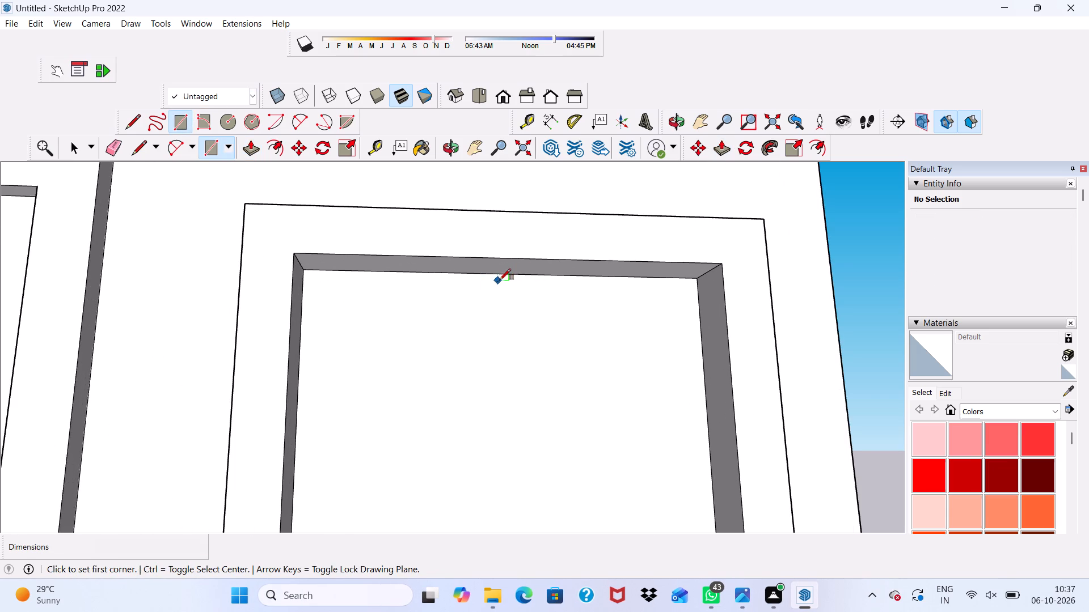
drag(506, 273, 509, 279)
scroll(510, 297, down, 4)
scroll(513, 307, up, 1)
scroll(513, 307, down, 18)
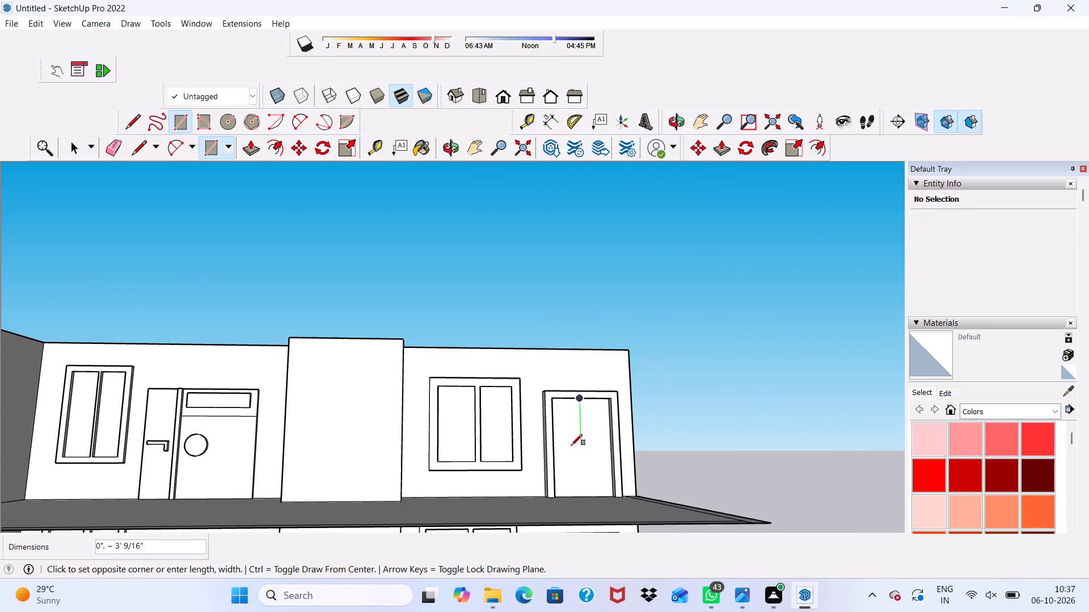
scroll(564, 474, up, 18)
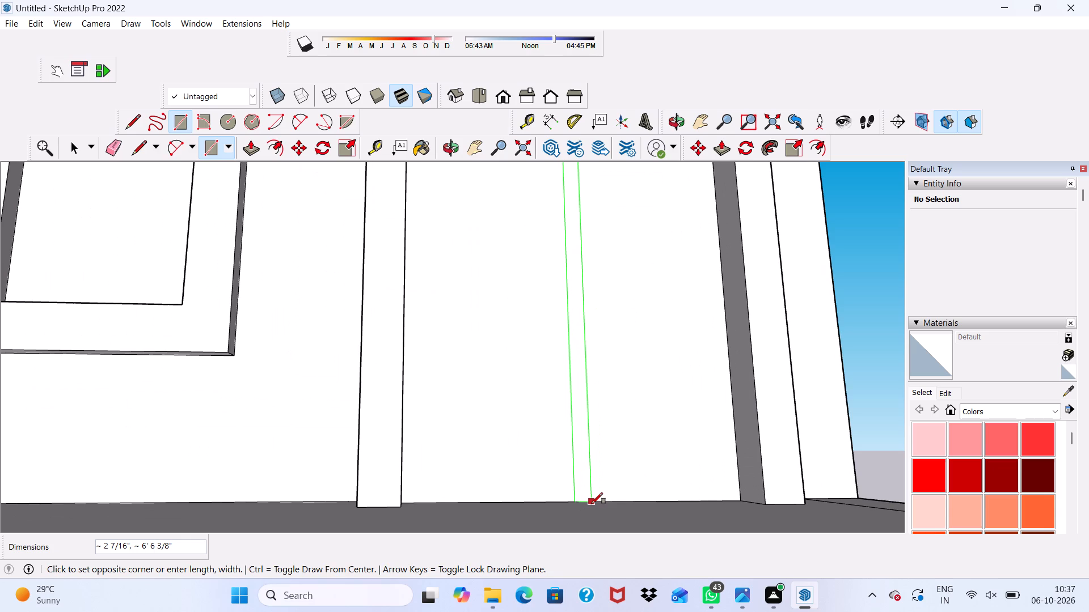
click(586, 503)
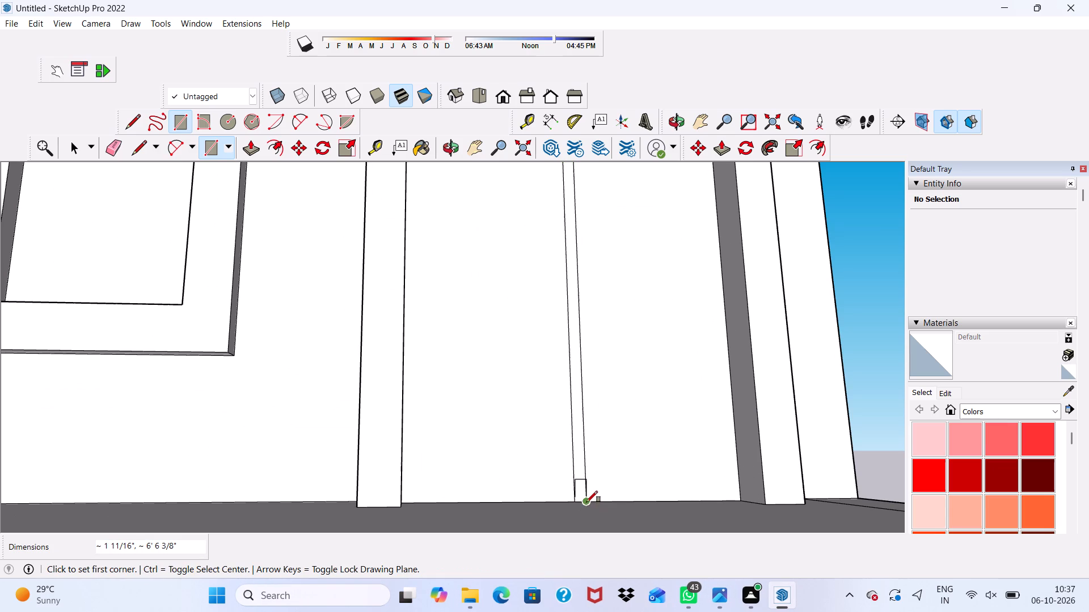
Extrude the door's vertical divider strip 6" so it is flush with the frame's front face.
click(247, 147)
scroll(554, 307, up, 4)
click(583, 314)
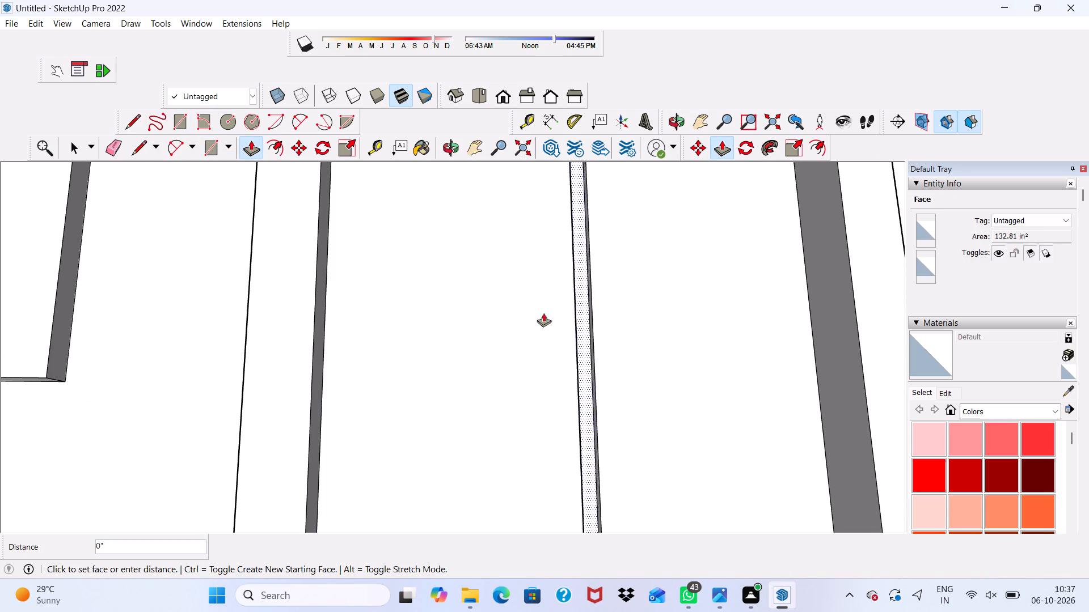
click(301, 299)
scroll(301, 299, down, 2)
scroll(322, 327, up, 1)
scroll(340, 338, down, 1)
scroll(362, 346, up, 1)
scroll(396, 350, down, 7)
scroll(463, 329, down, 3)
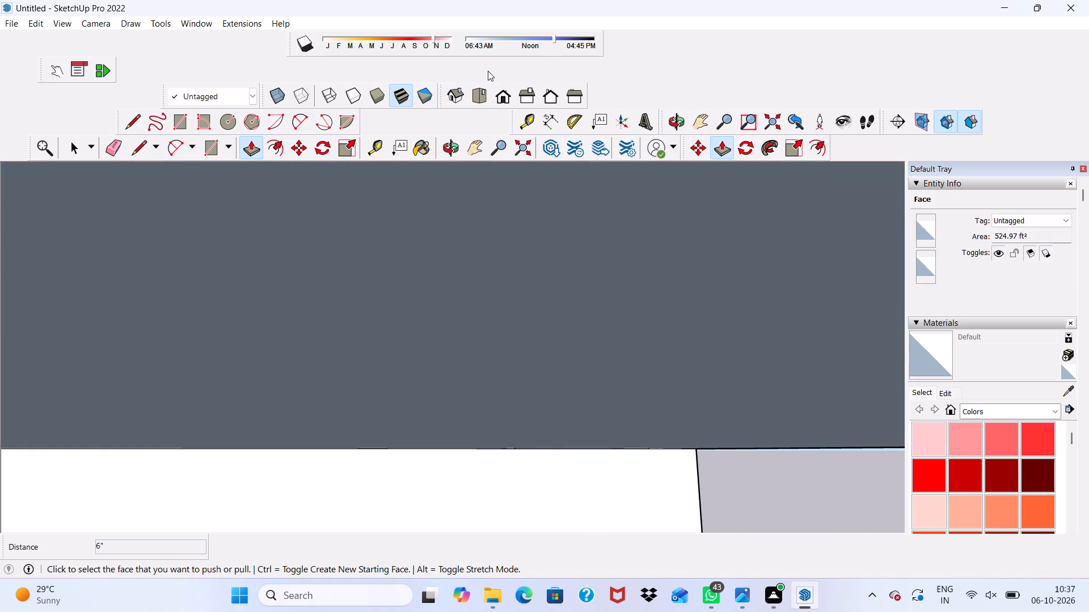
click(506, 88)
scroll(518, 253, down, 10)
middle_drag(475, 284, 563, 263)
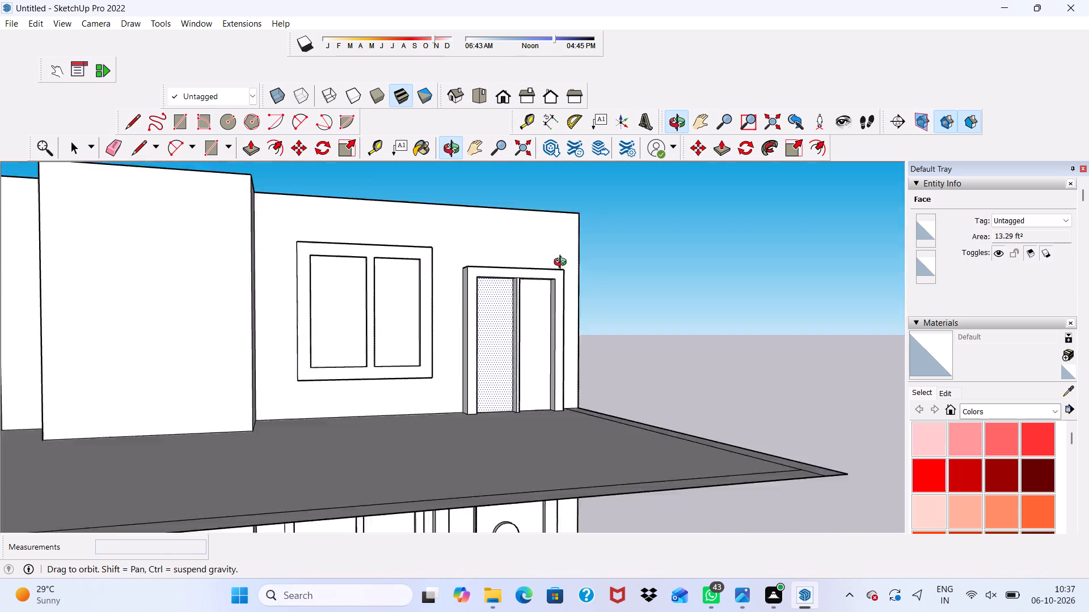
Compare the top storey's end door and its divider strip with the matching doors on the floors below.
middle_drag(563, 263, 478, 314)
key(space)
scroll(480, 316, down, 2)
click(619, 310)
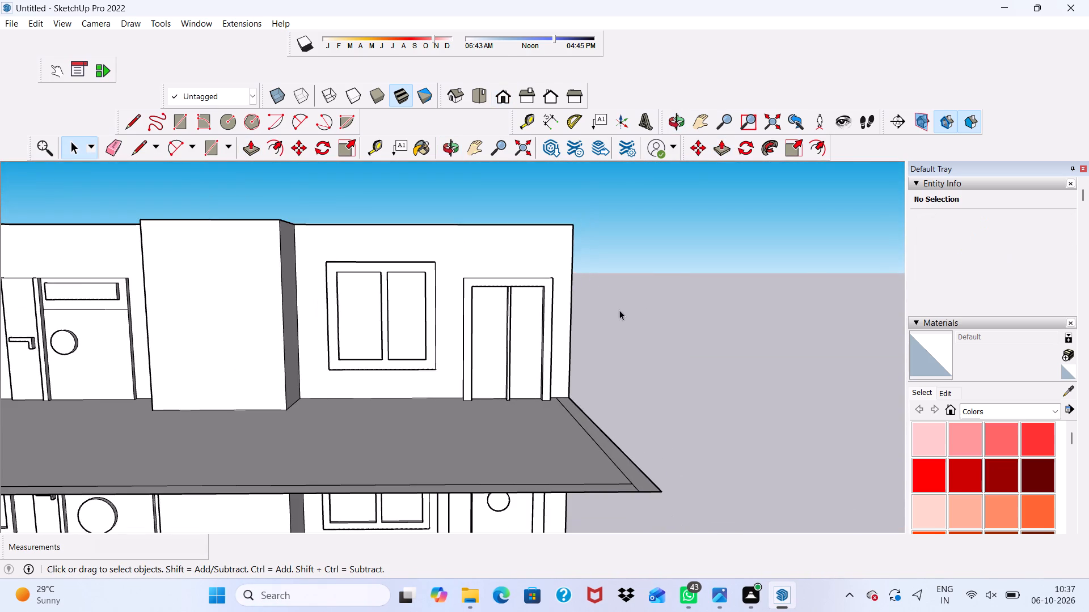
scroll(491, 353, down, 2)
scroll(463, 380, up, 6)
scroll(416, 278, down, 1)
scroll(416, 278, up, 1)
scroll(416, 278, down, 8)
middle_drag(513, 379, 437, 341)
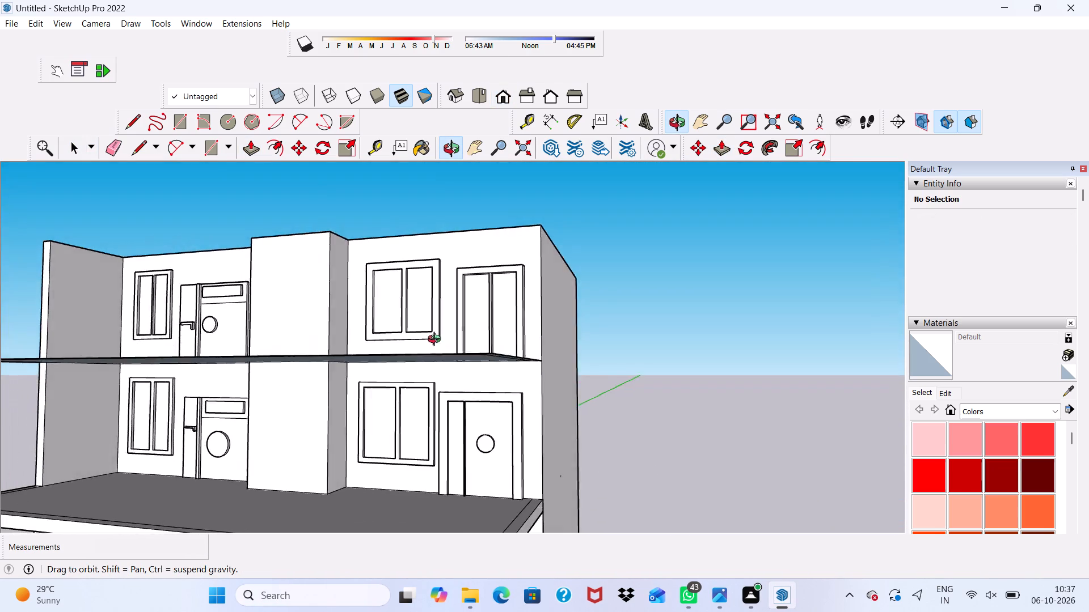
middle_drag(437, 341, 498, 326)
scroll(472, 284, down, 5)
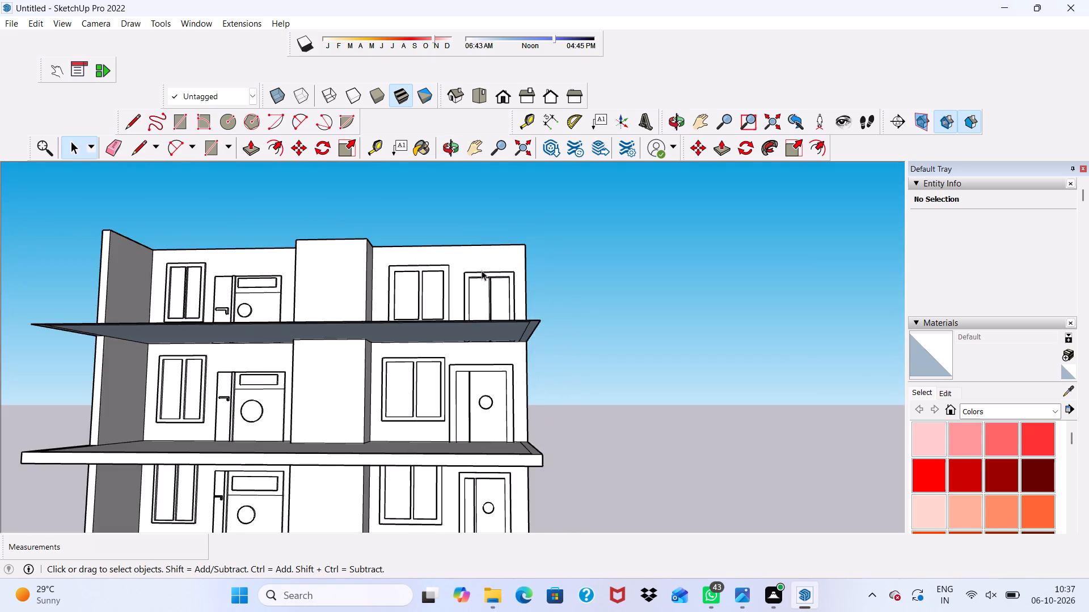
middle_drag(480, 270, 500, 336)
scroll(483, 295, up, 4)
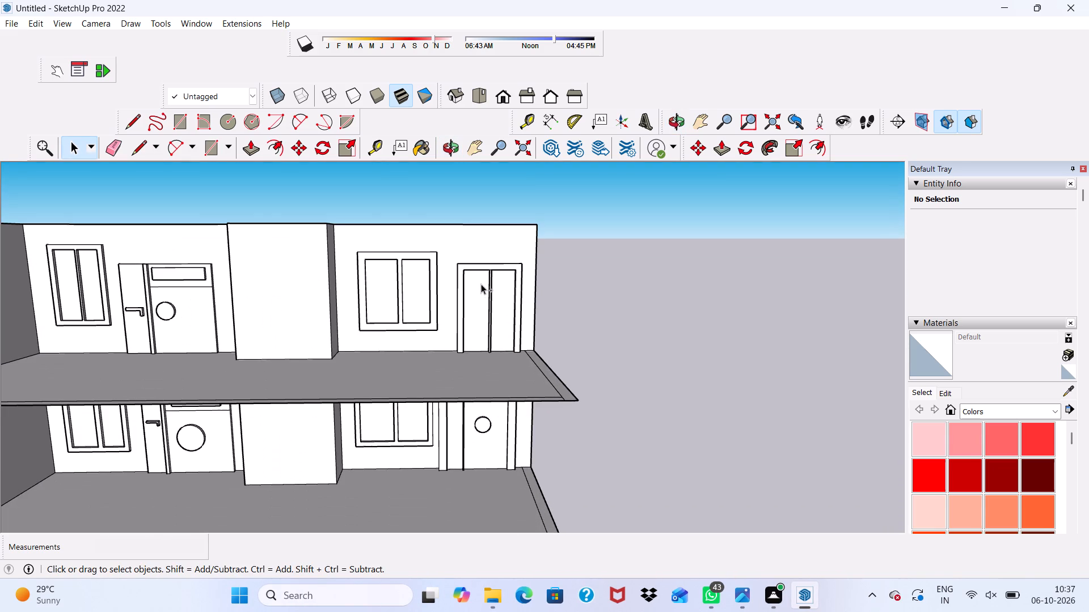
Undo the divider strip's extrusion and its rectangle, restoring the plain door panel inside the frame.
key(ctrl+z)
scroll(482, 301, up, 11)
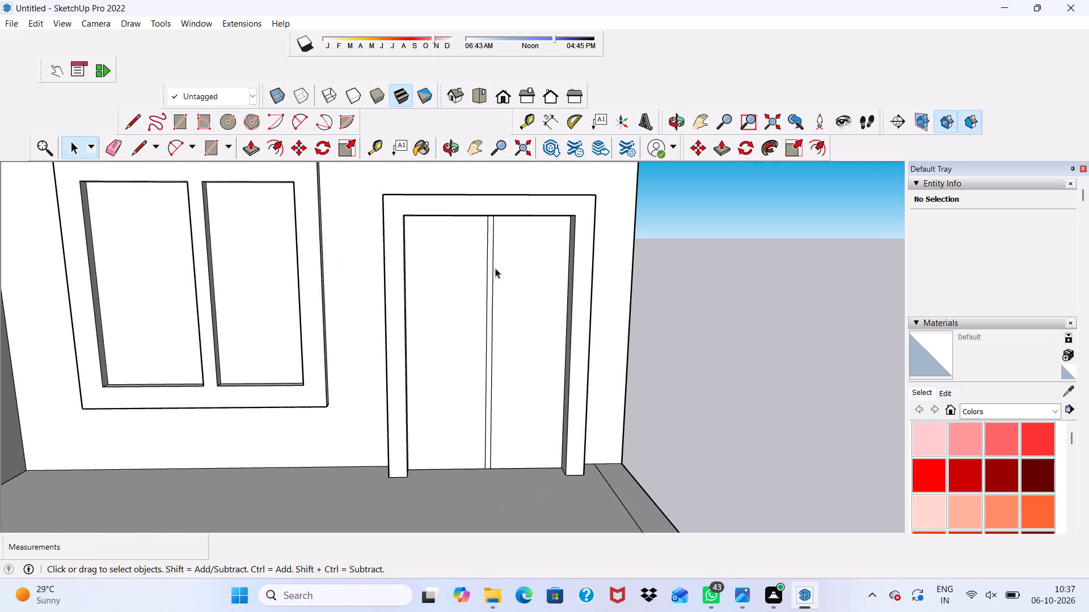
click(486, 256)
double_click(488, 254)
scroll(483, 254, down, 1)
scroll(482, 254, up, 1)
scroll(482, 254, down, 4)
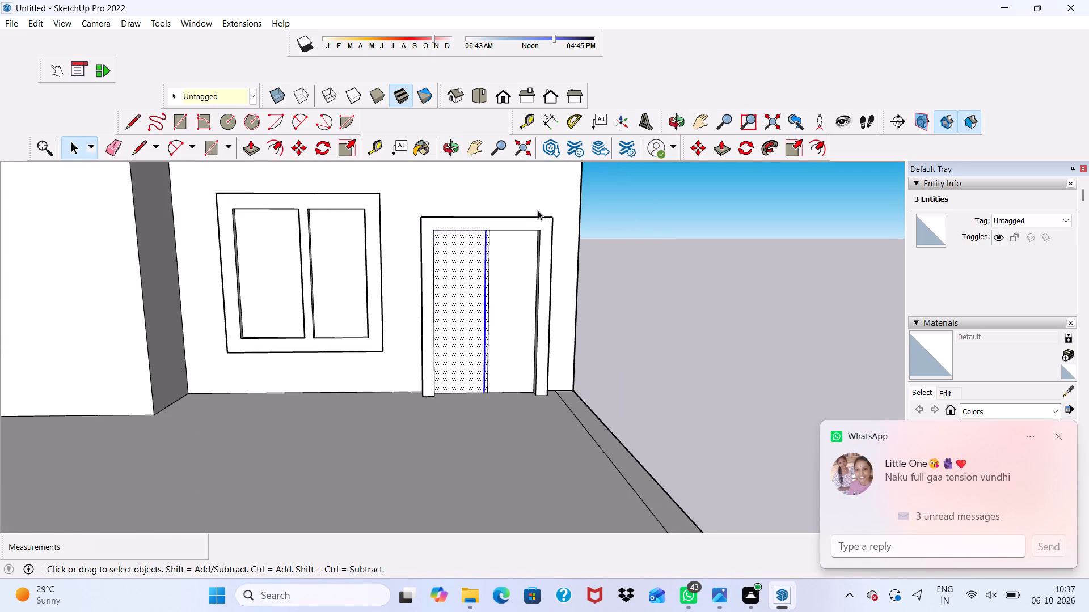
scroll(538, 210, down, 4)
click(682, 271)
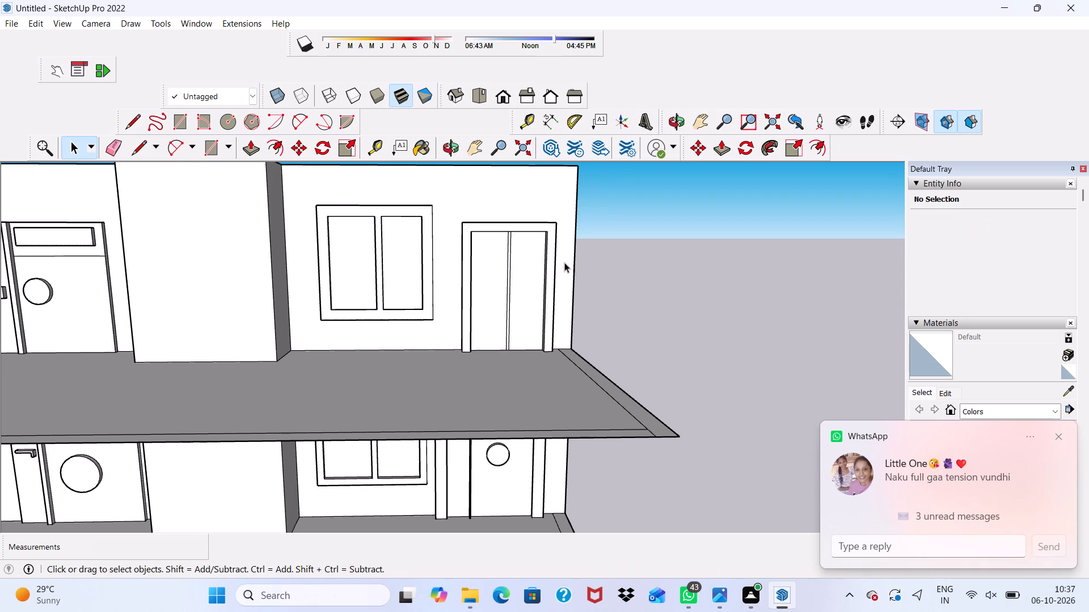
scroll(525, 254, up, 6)
scroll(502, 240, down, 10)
middle_drag(533, 296, 538, 274)
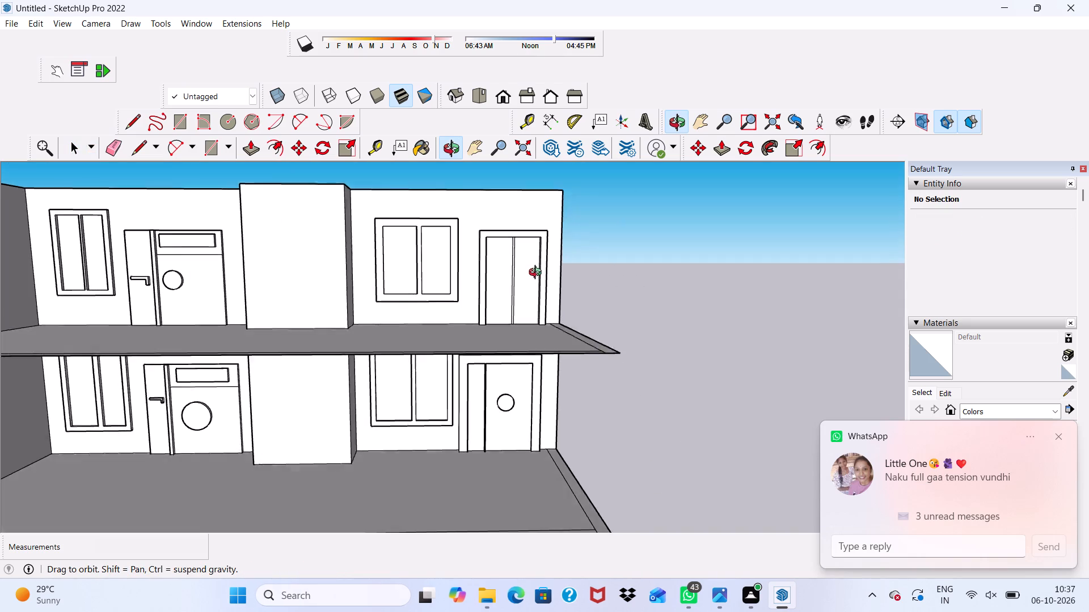
middle_drag(538, 274, 541, 289)
scroll(504, 271, up, 8)
double_click(520, 271)
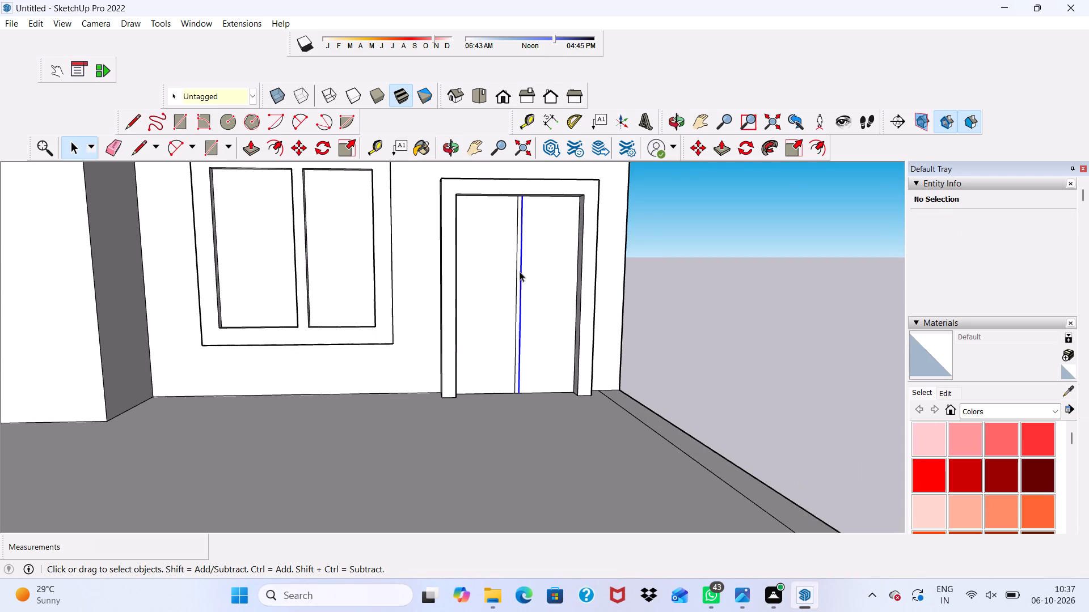
click(520, 271)
click(741, 257)
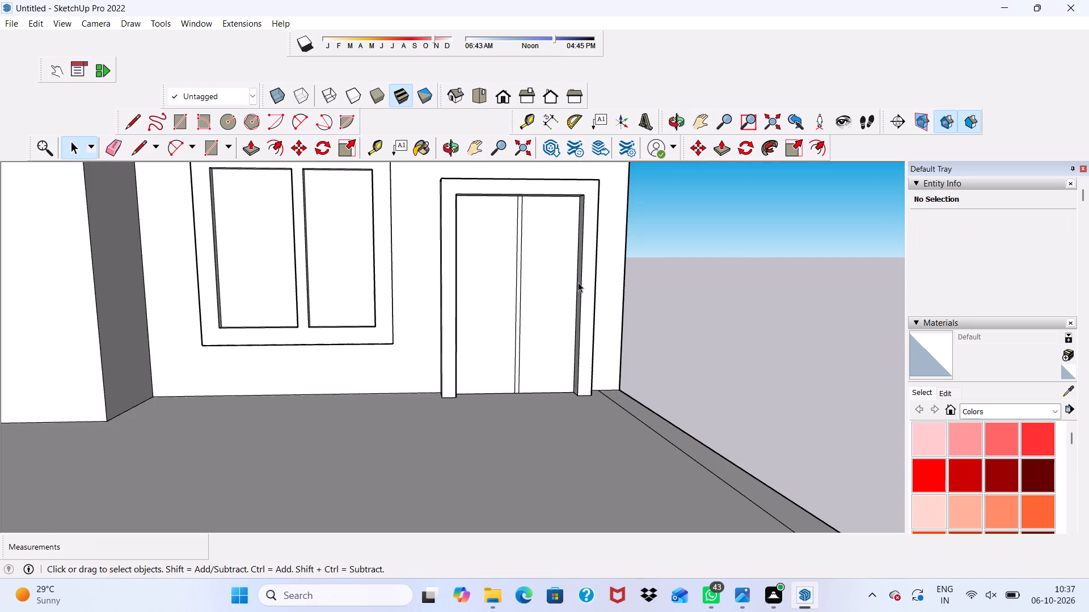
key(ctrl+z)
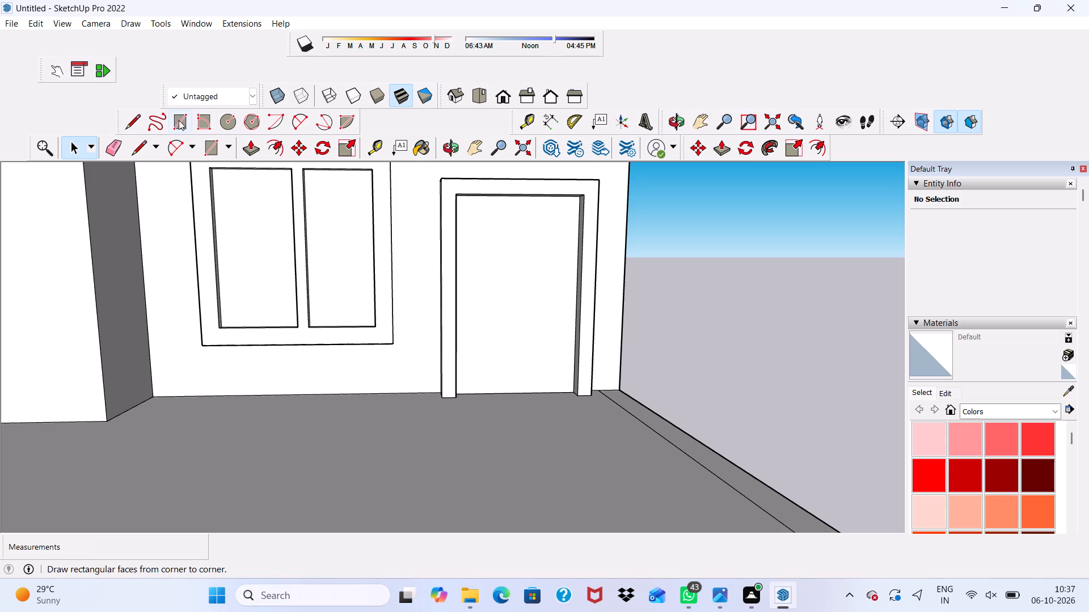
Draw a vertical strip rectangle about 1 3/16" wide and 6' 6 3/8" tall on the door panel, off-centre towards the window.
click(179, 120)
middle_drag(489, 214, 496, 185)
scroll(505, 194, up, 3)
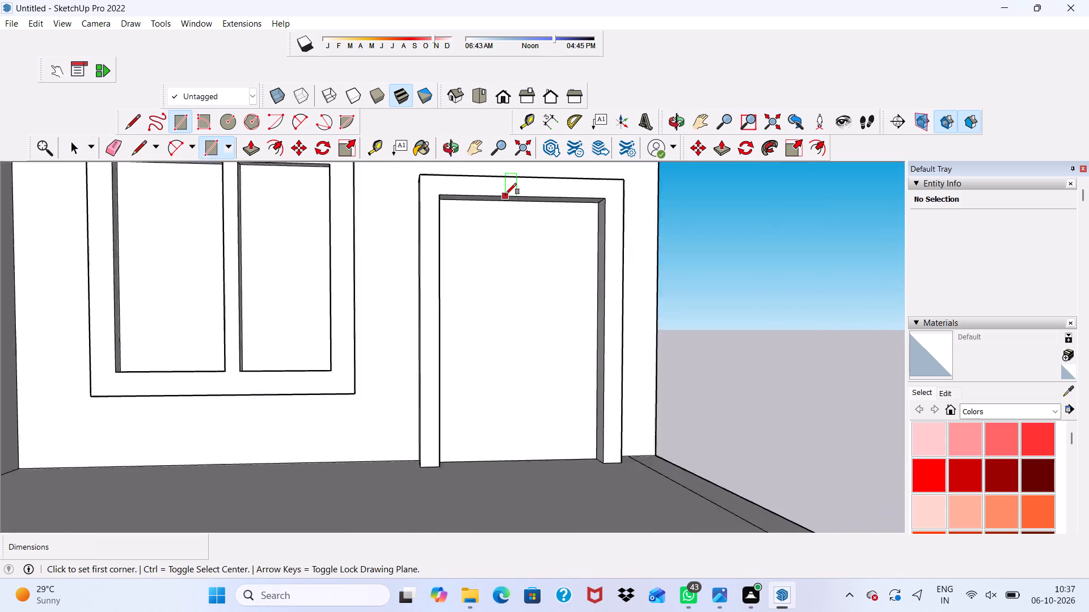
scroll(505, 194, up, 5)
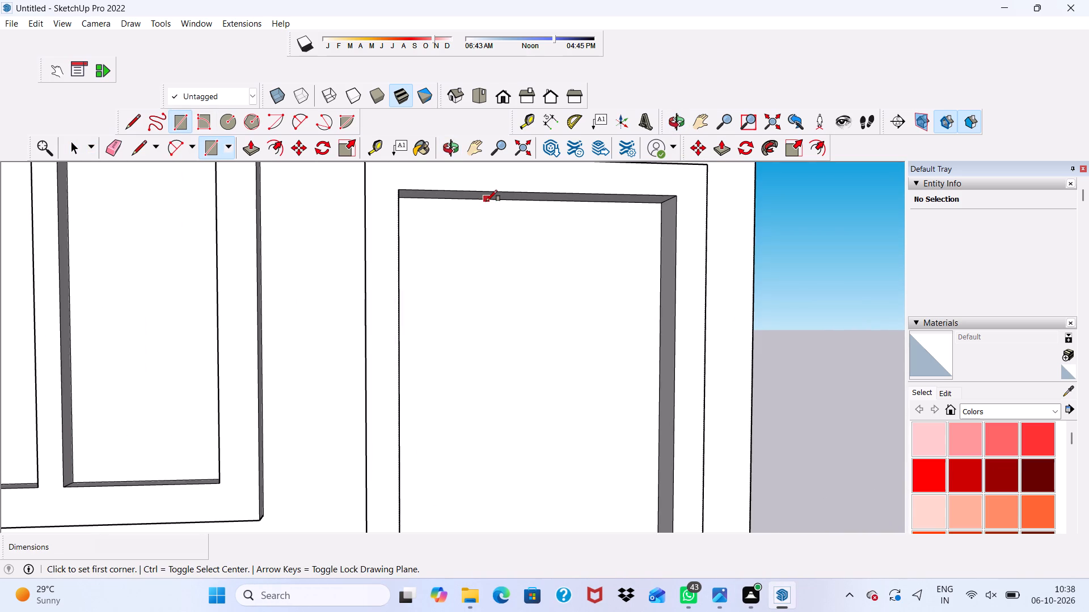
click(486, 201)
scroll(479, 263, down, 3)
scroll(489, 253, up, 1)
scroll(489, 253, down, 9)
scroll(489, 387, up, 6)
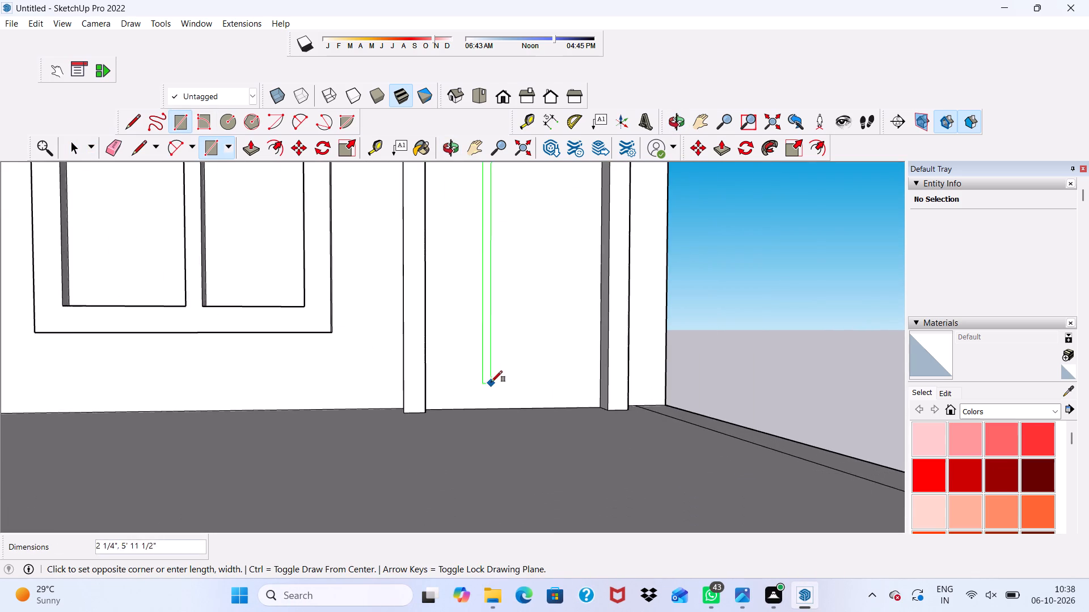
scroll(491, 382, up, 6)
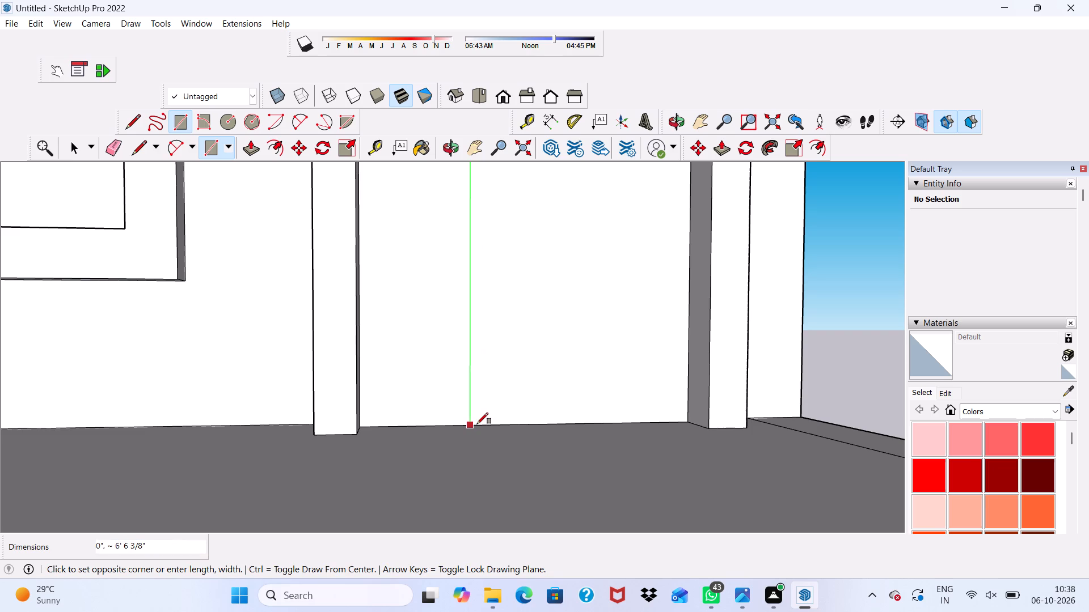
click(478, 424)
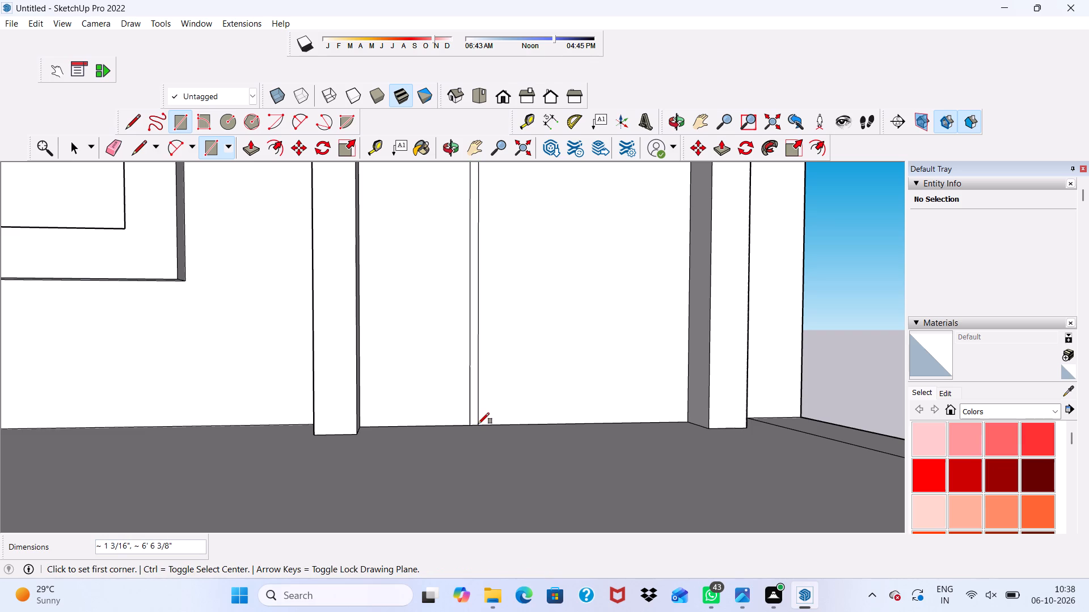
Extrude the door's off-centre divider strip 6" outward, flush with the door frame's front face.
scroll(313, 355, up, 1)
scroll(314, 356, down, 4)
scroll(354, 292, down, 1)
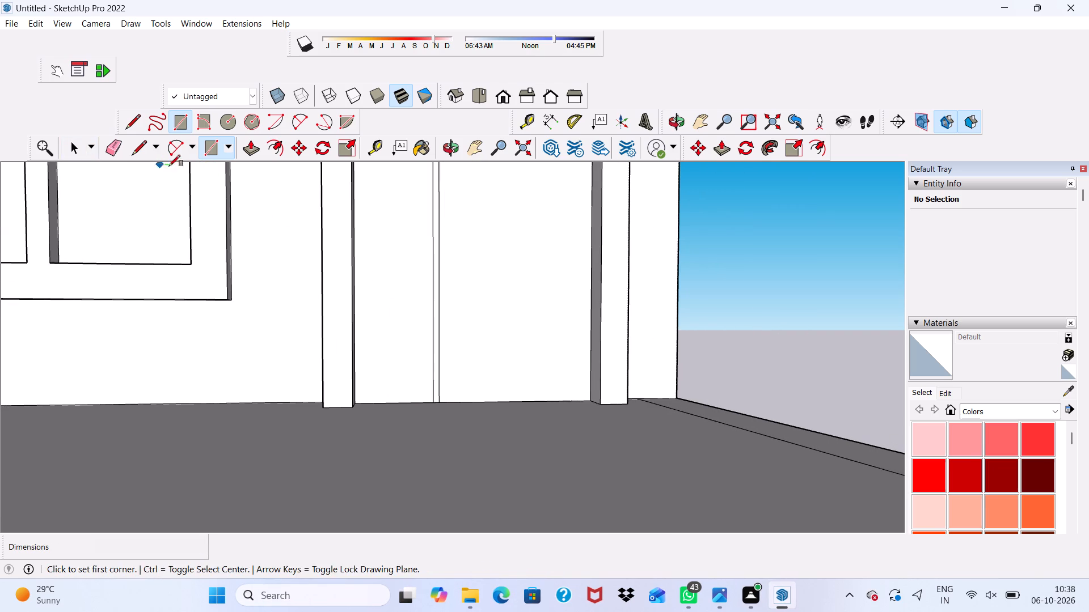
click(254, 143)
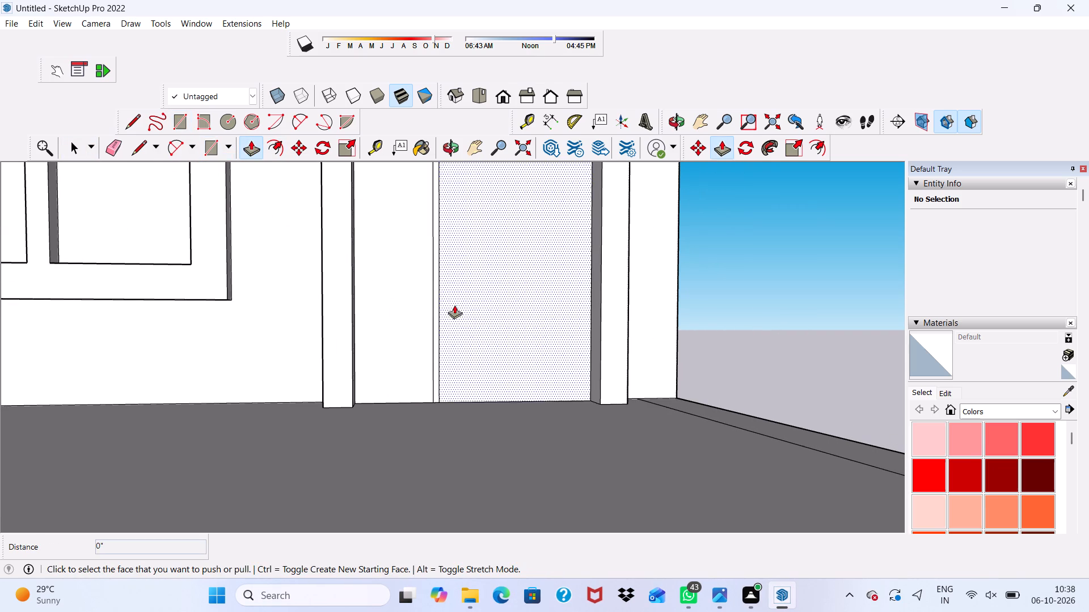
scroll(476, 312, up, 4)
scroll(418, 267, up, 4)
click(420, 265)
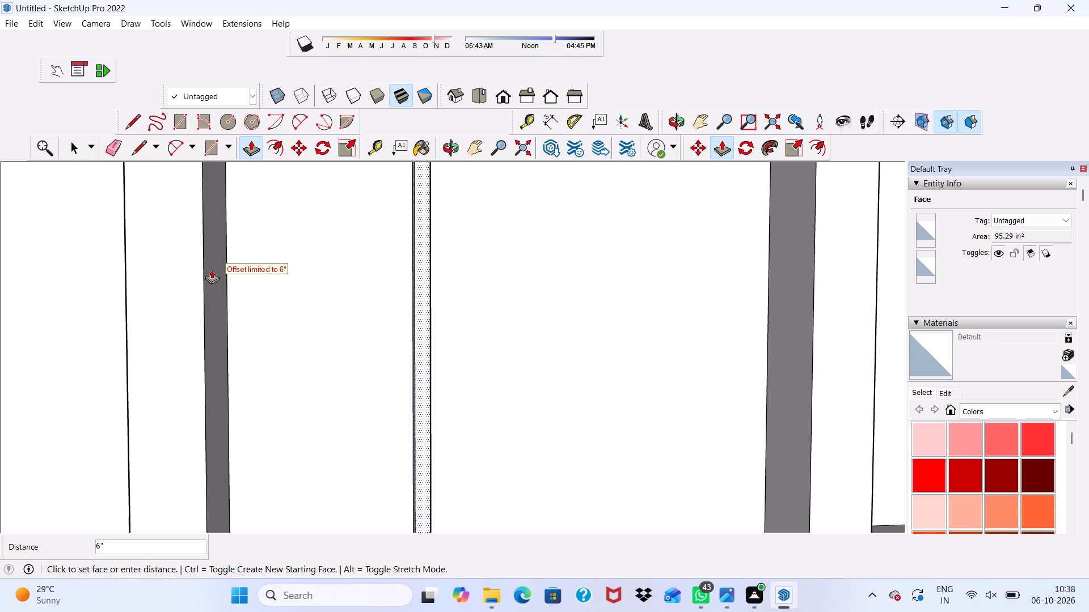
click(200, 276)
scroll(226, 289, down, 5)
middle_drag(327, 305, 366, 320)
scroll(354, 312, down, 4)
scroll(367, 339, up, 1)
scroll(370, 340, down, 1)
scroll(411, 334, up, 1)
scroll(411, 334, down, 7)
scroll(418, 340, up, 1)
scroll(418, 340, down, 1)
key(space)
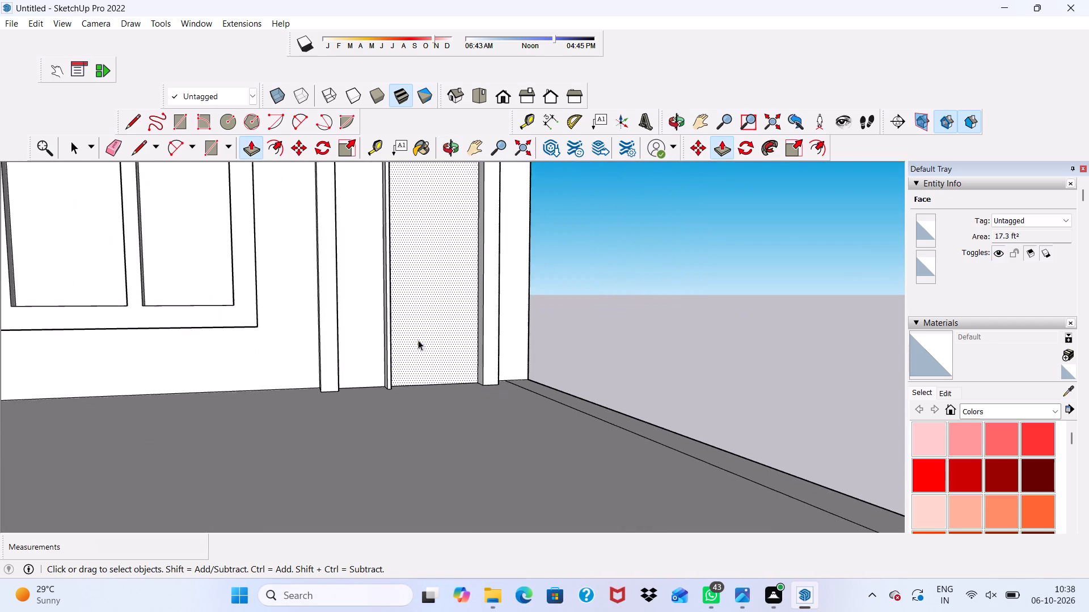
Draw a circle of about 6 15/16" radius at mid-height on the wider door panel, close to the divider strip.
scroll(418, 340, down, 3)
scroll(479, 360, down, 3)
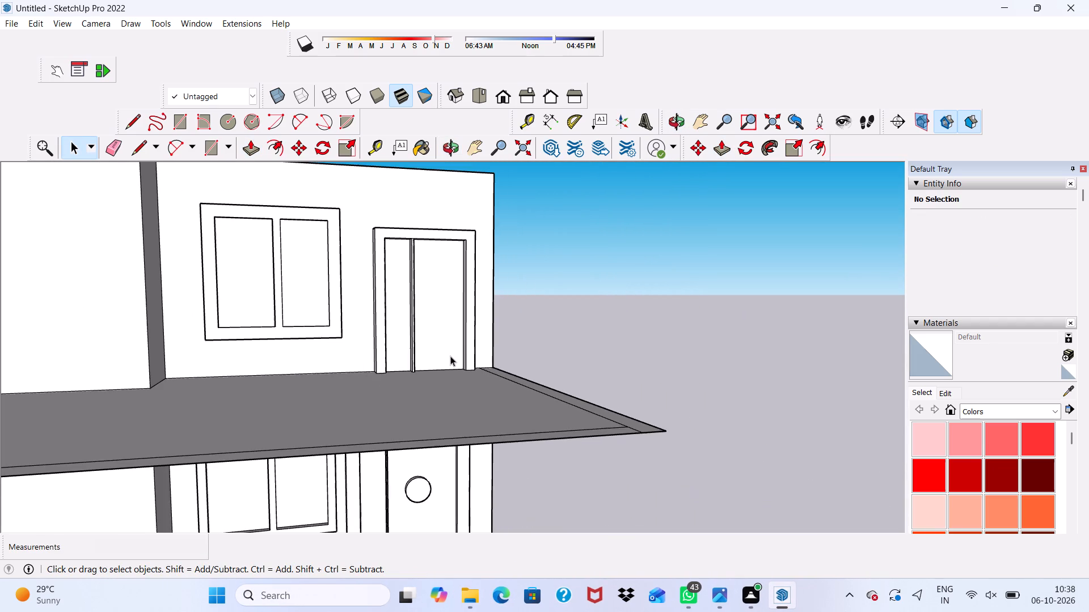
scroll(458, 348, down, 6)
scroll(492, 330, up, 1)
scroll(501, 325, down, 2)
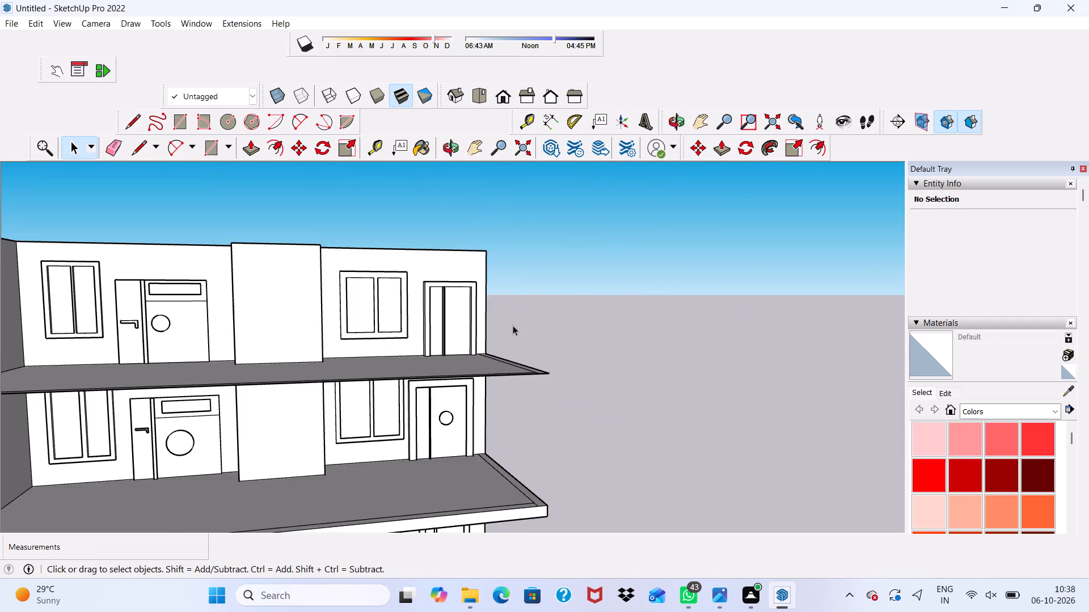
middle_drag(505, 332, 407, 301)
scroll(423, 301, up, 6)
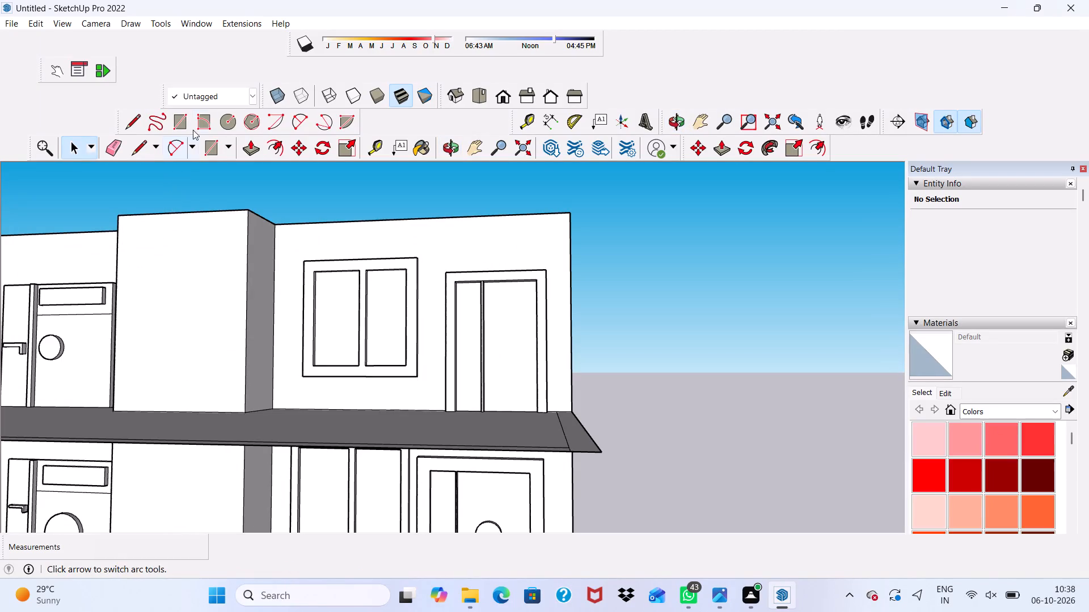
click(225, 116)
scroll(488, 346, up, 8)
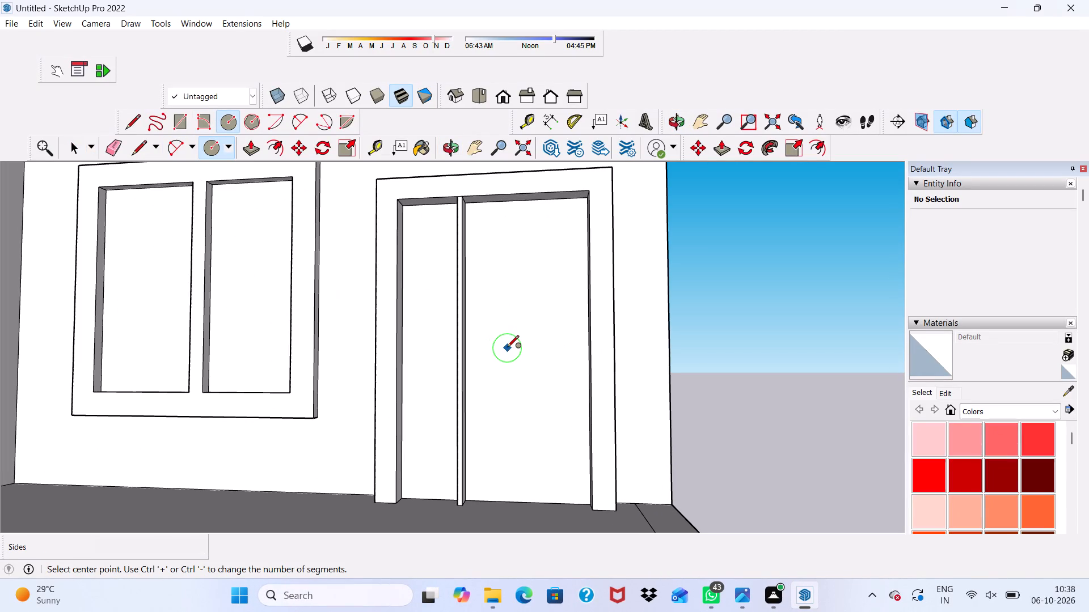
click(507, 348)
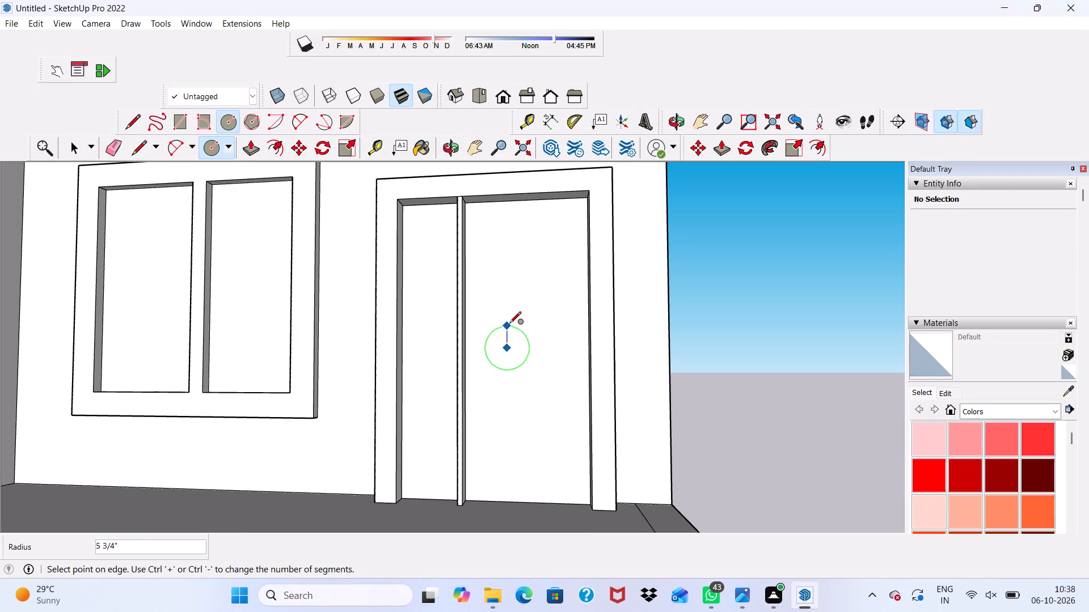
click(509, 321)
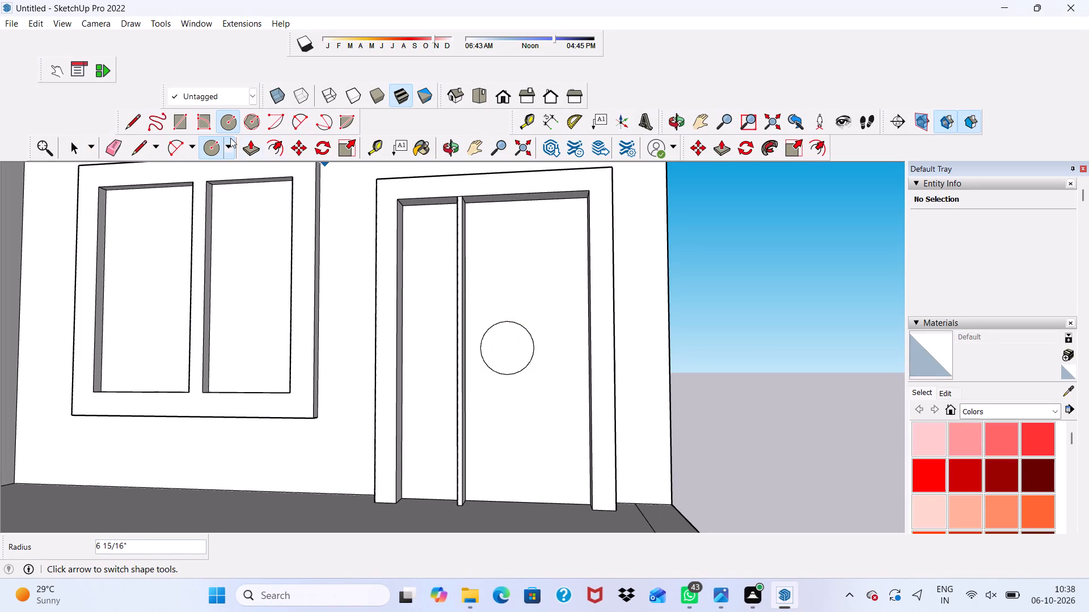
Extrude the circle on the wider door panel 6" outward as a raised round detail.
click(231, 138)
click(251, 144)
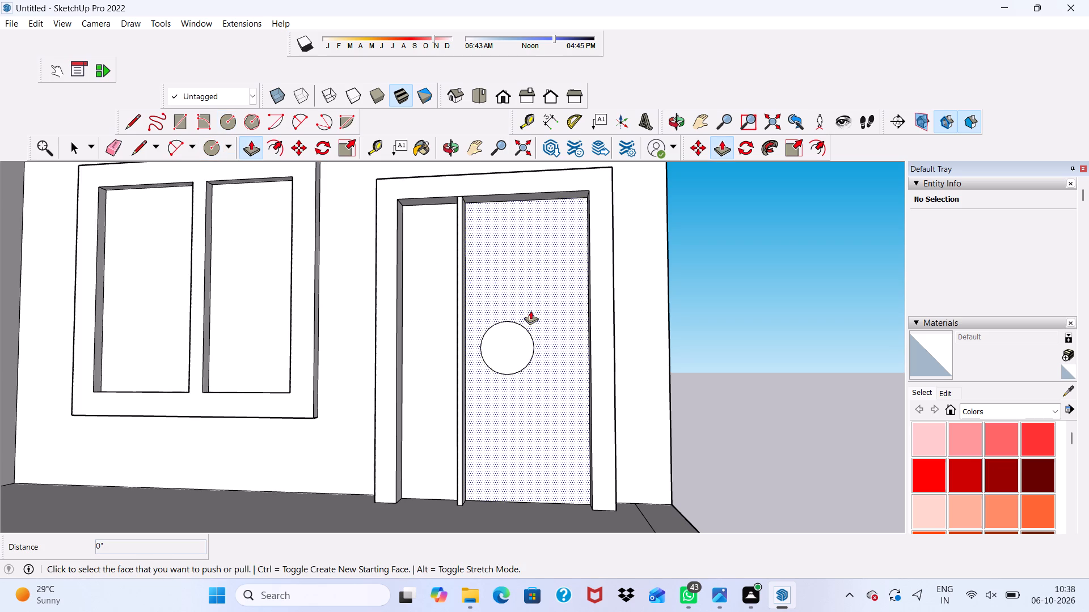
click(497, 333)
scroll(448, 313, up, 2)
scroll(448, 313, down, 4)
middle_drag(448, 313, 462, 318)
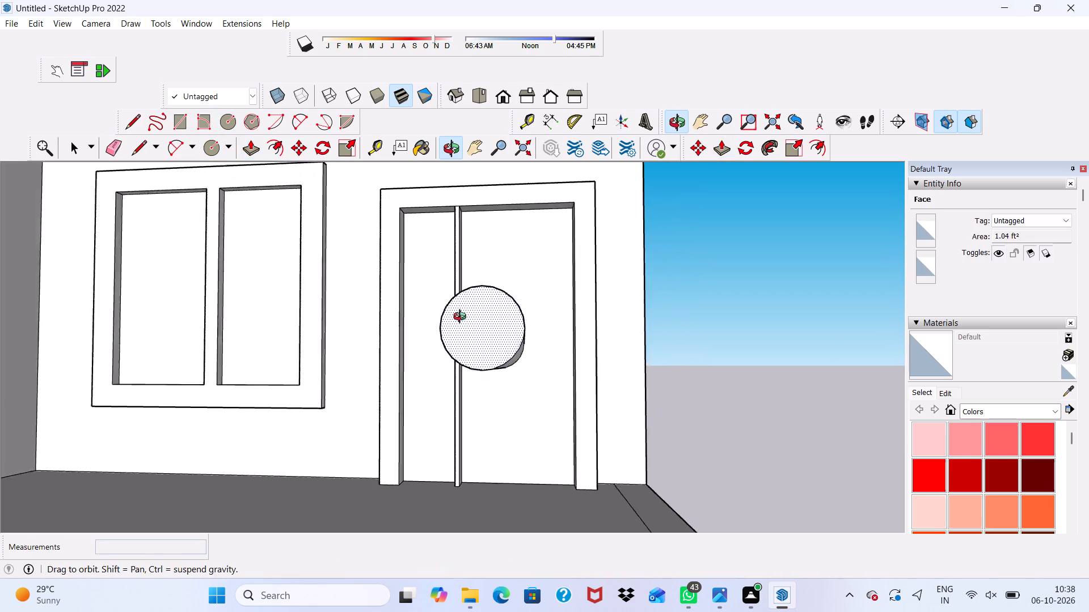
middle_drag(462, 318, 613, 345)
click(421, 308)
scroll(440, 296, down, 5)
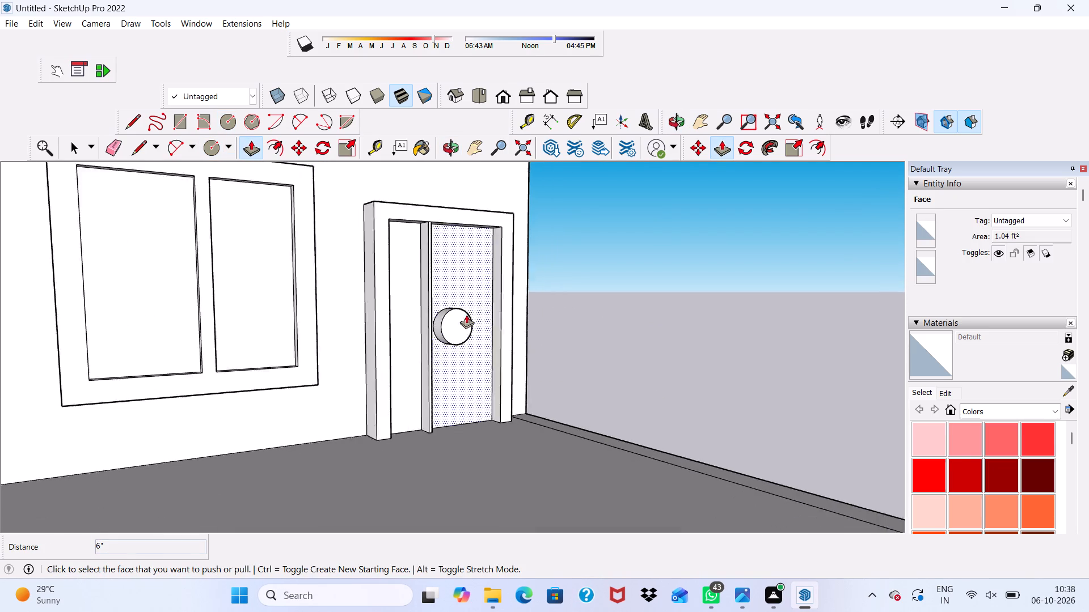
middle_drag(472, 312, 466, 337)
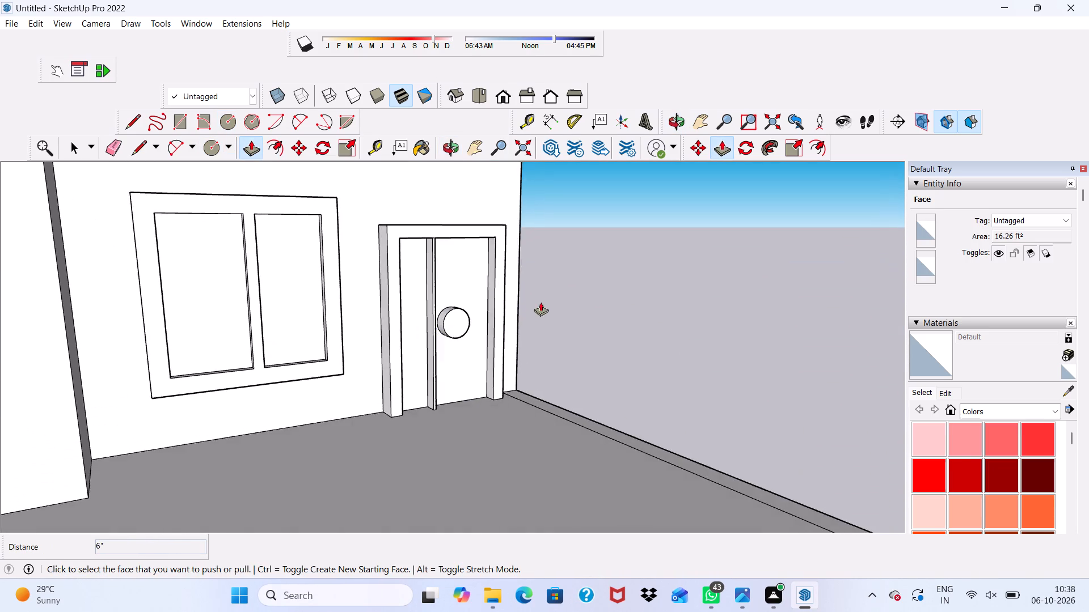
scroll(540, 298, down, 6)
scroll(596, 286, up, 1)
middle_drag(598, 289, 651, 292)
scroll(354, 270, up, 5)
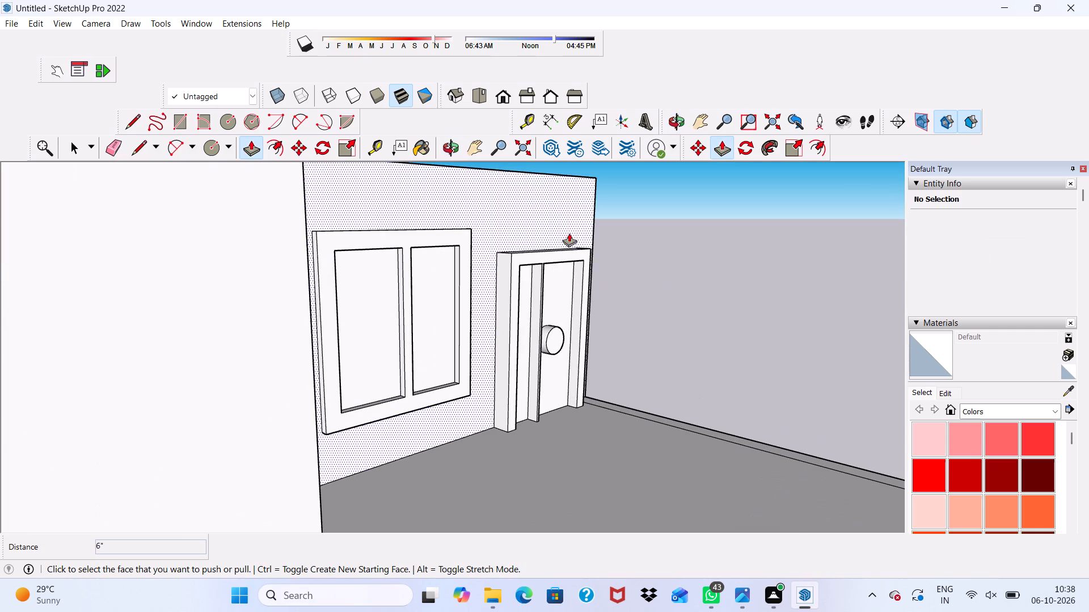
drag(735, 222, 745, 218)
key(space)
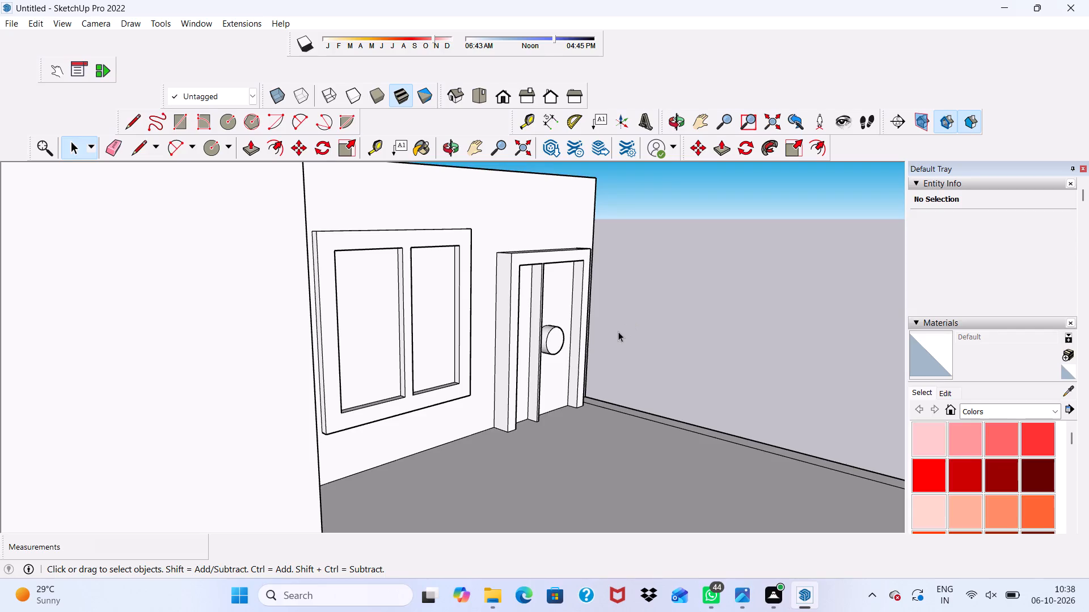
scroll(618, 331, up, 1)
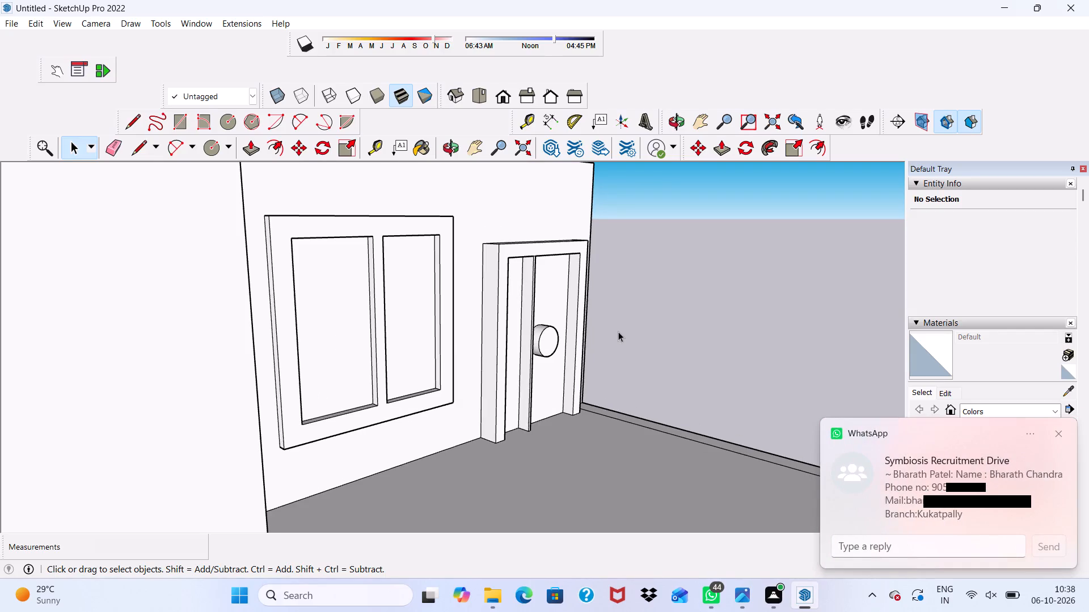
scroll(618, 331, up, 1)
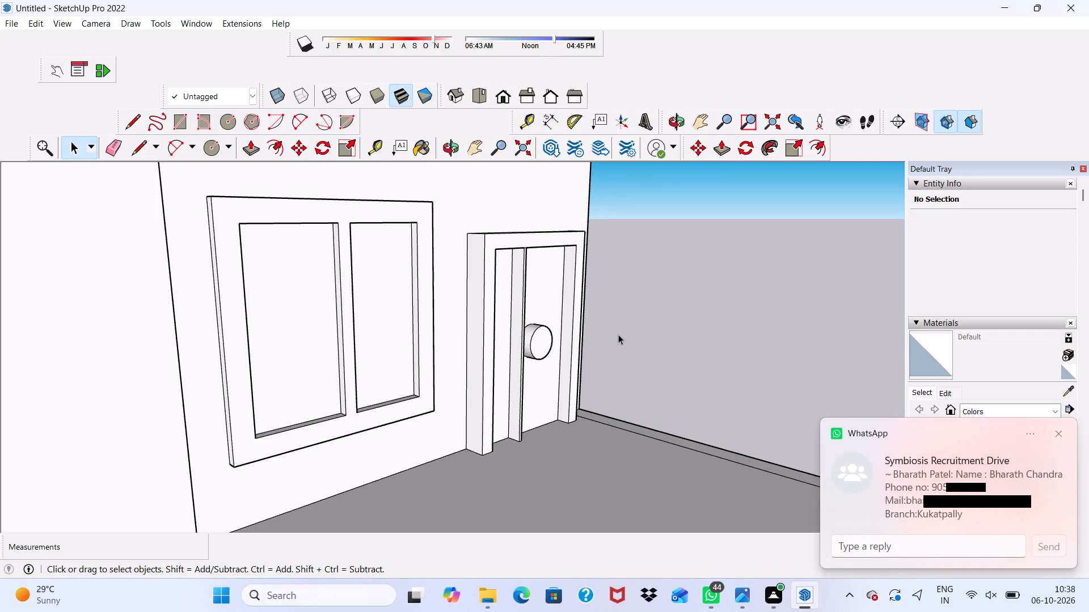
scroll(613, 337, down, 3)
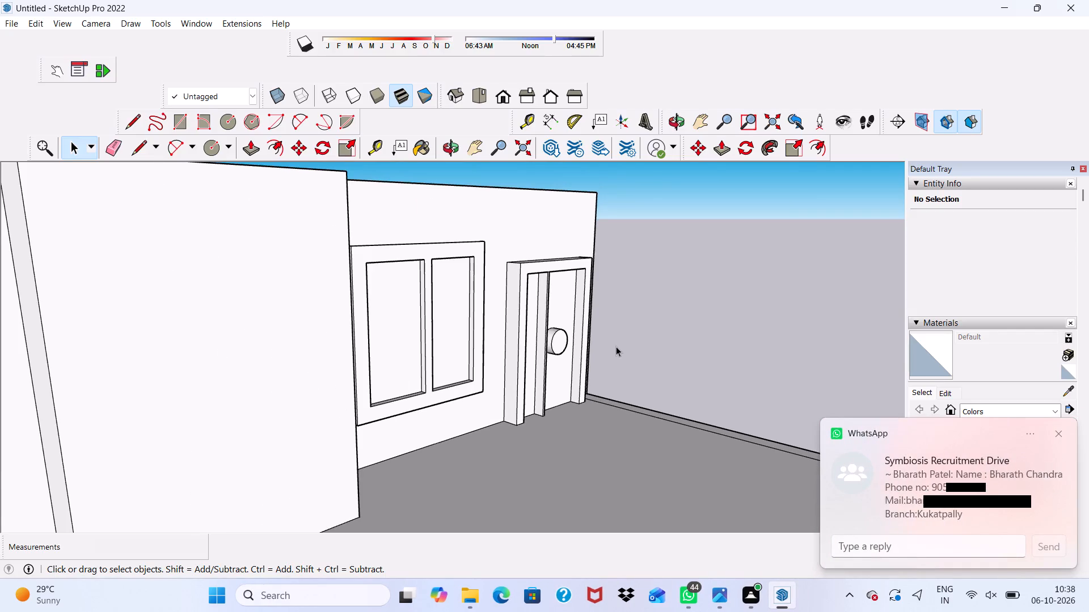
Examine the top storey's windows, doors and raised round details from several angles and compare them with the floors below.
scroll(613, 356, up, 1)
scroll(612, 356, down, 4)
middle_drag(606, 318, 465, 287)
scroll(606, 318, down, 1)
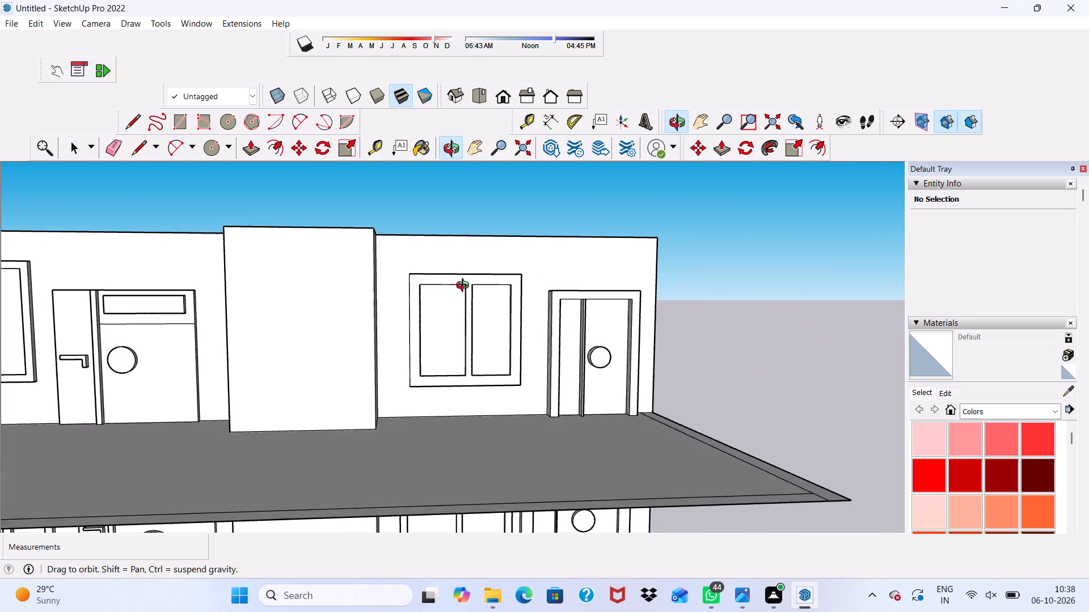
middle_drag(465, 287, 383, 280)
key(space)
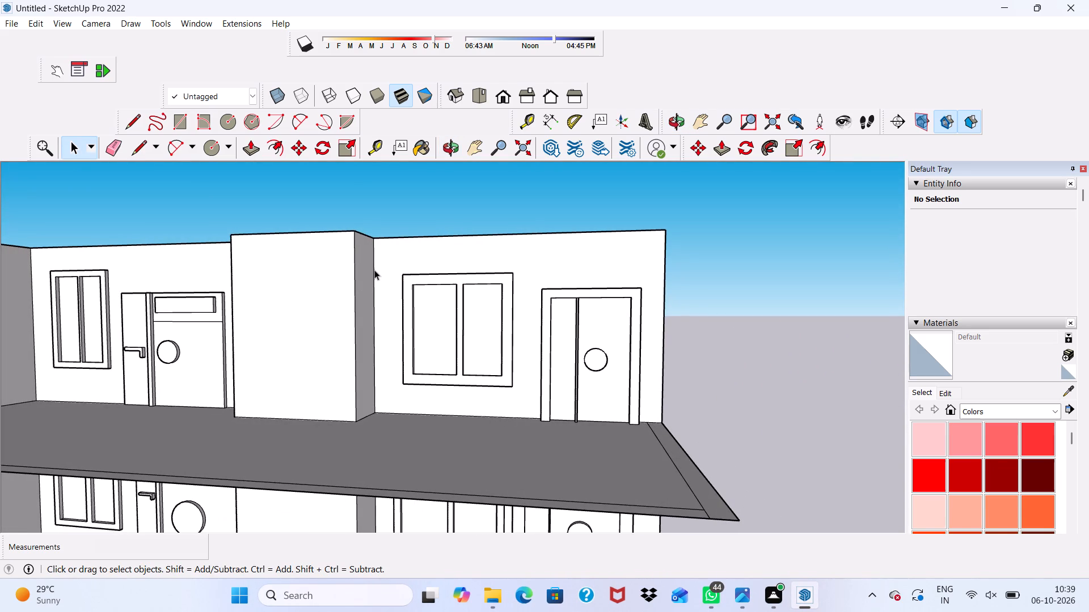
scroll(570, 318, up, 5)
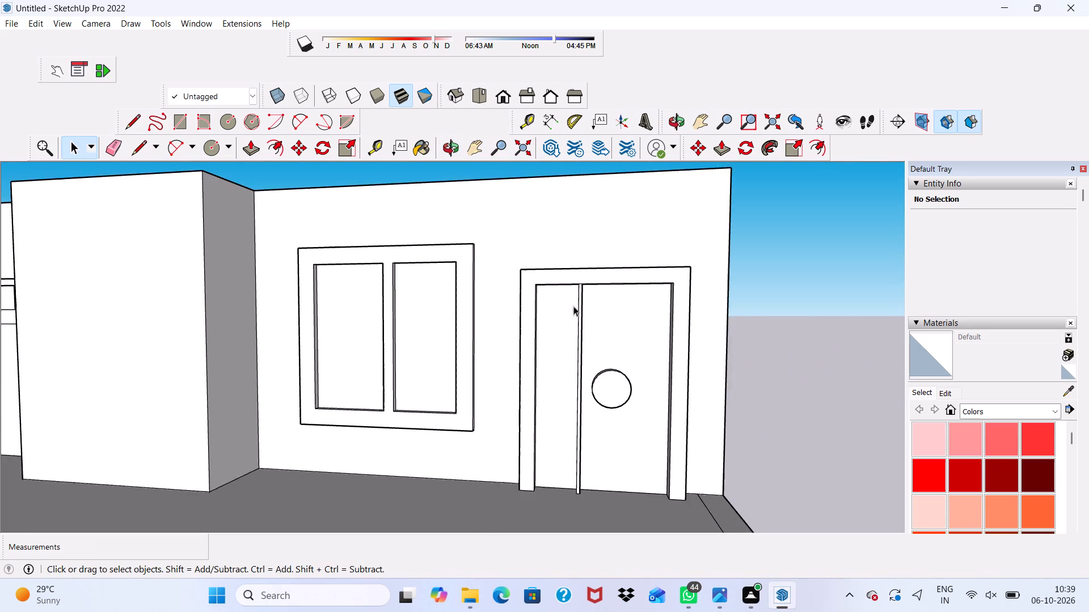
scroll(518, 257, up, 5)
scroll(518, 256, down, 9)
scroll(591, 270, up, 1)
middle_drag(614, 273, 559, 352)
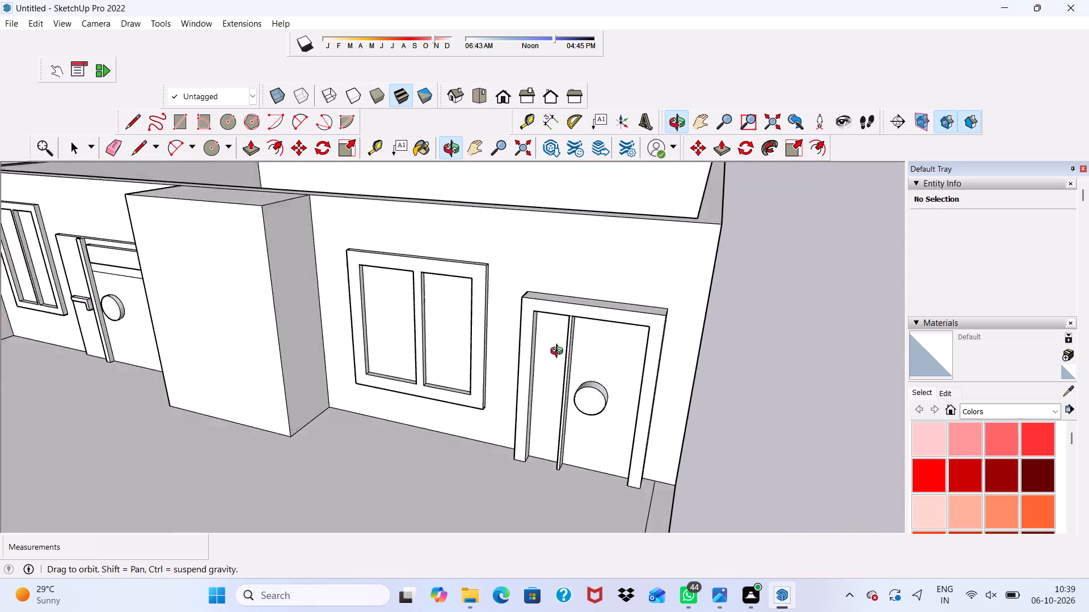
middle_drag(559, 352, 659, 369)
scroll(581, 384, down, 5)
scroll(570, 392, up, 1)
scroll(570, 392, down, 1)
scroll(570, 392, up, 4)
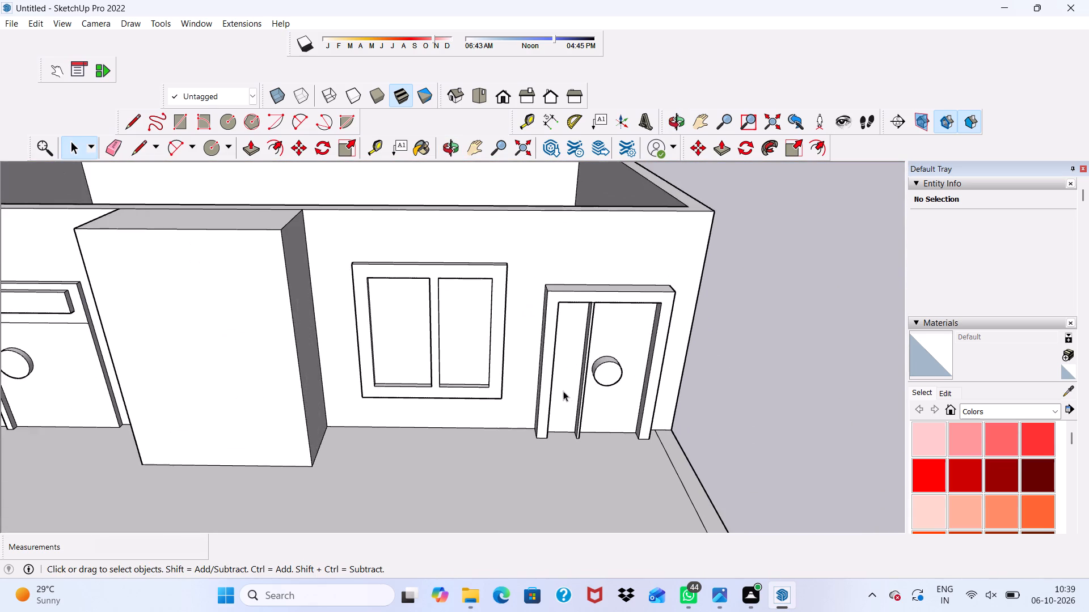
middle_drag(563, 391, 598, 308)
scroll(594, 314, up, 1)
scroll(594, 314, down, 8)
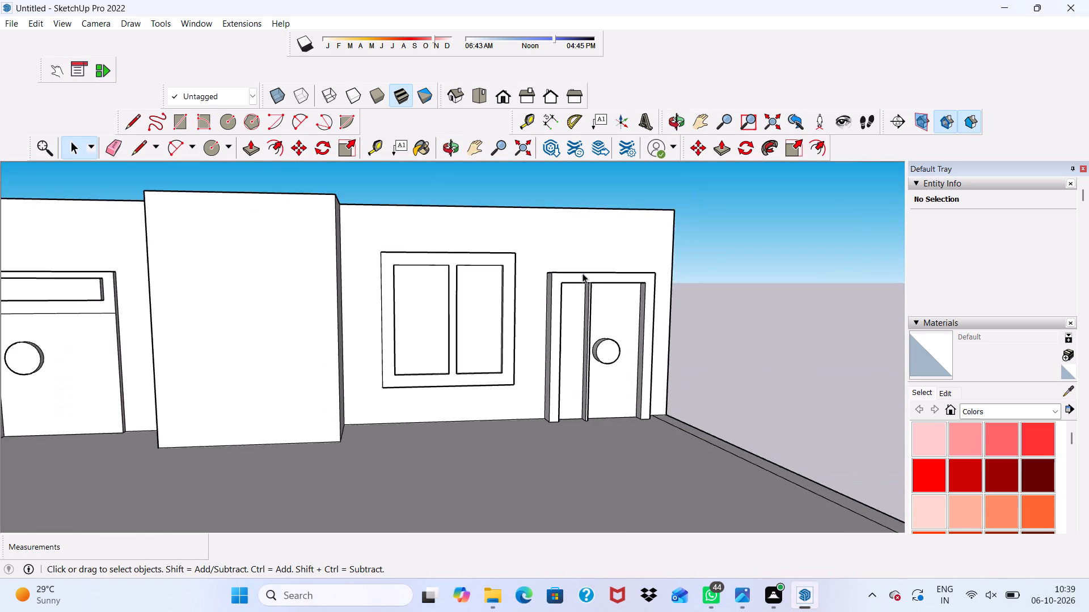
scroll(583, 273, down, 5)
scroll(634, 380, up, 5)
scroll(575, 270, up, 6)
scroll(601, 276, down, 1)
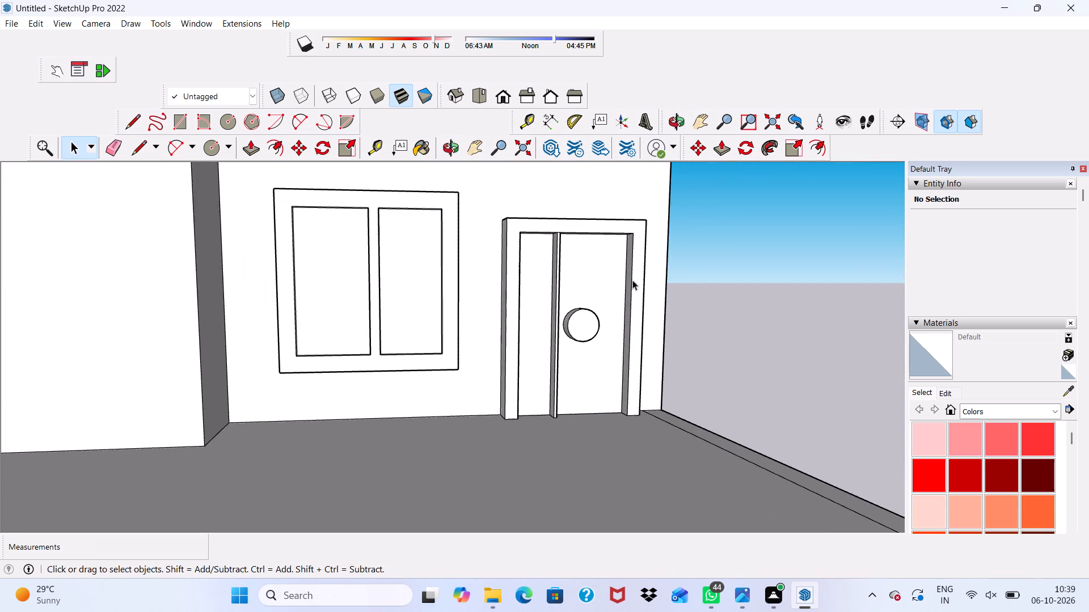
middle_drag(631, 277, 535, 246)
scroll(535, 246, down, 10)
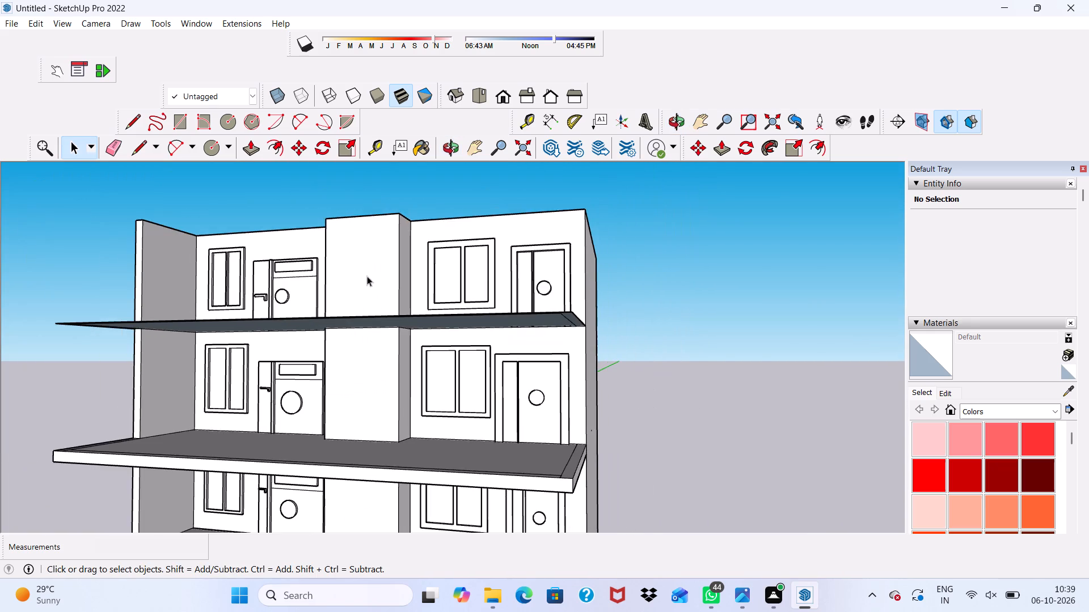
middle_drag(363, 271, 448, 326)
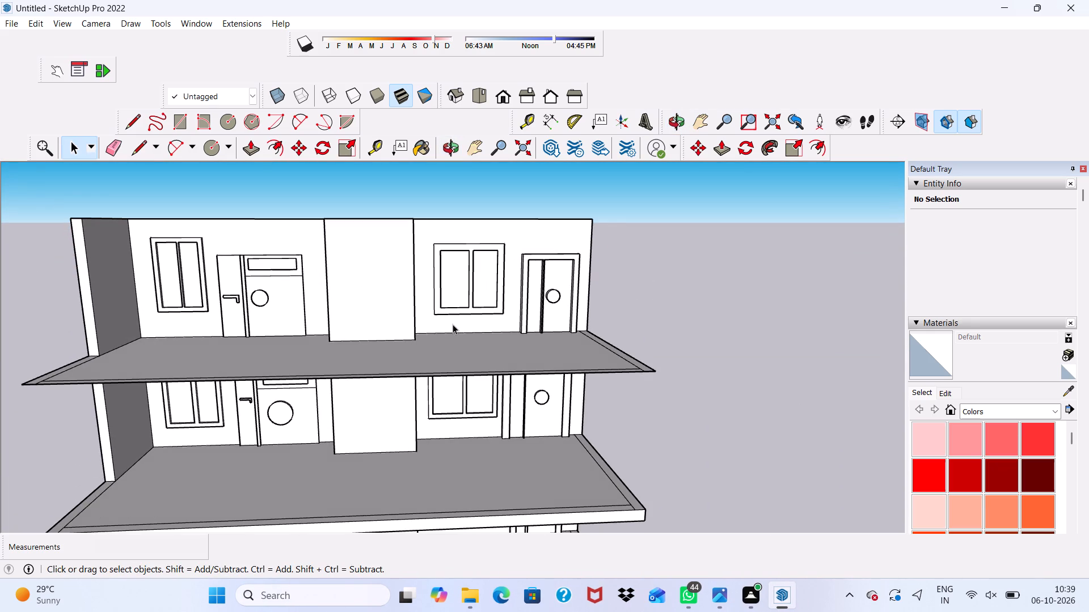
scroll(0, 401, down, 1)
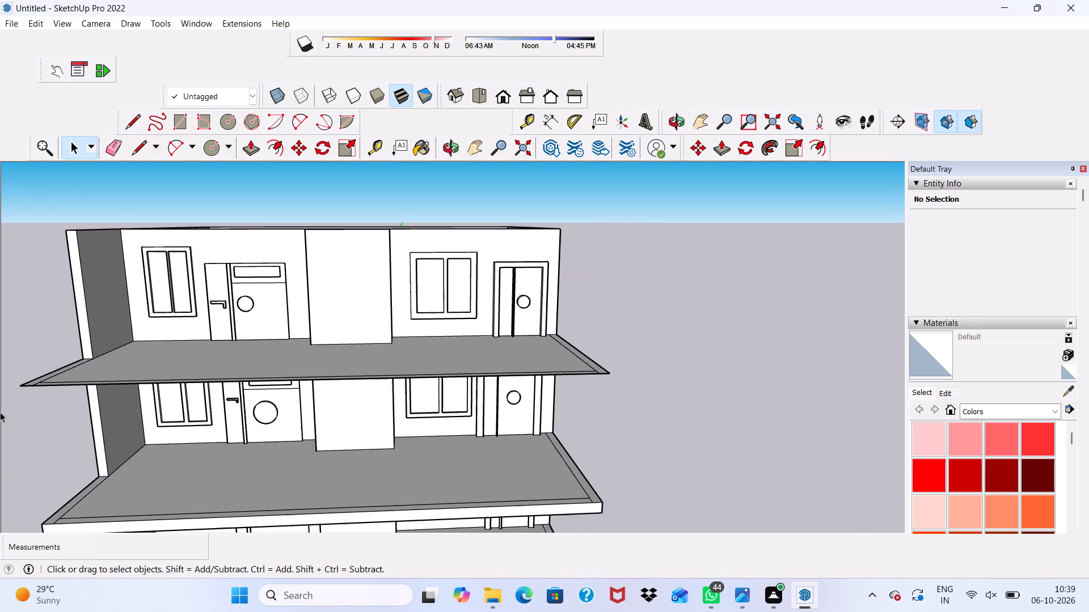
scroll(11, 473, up, 2)
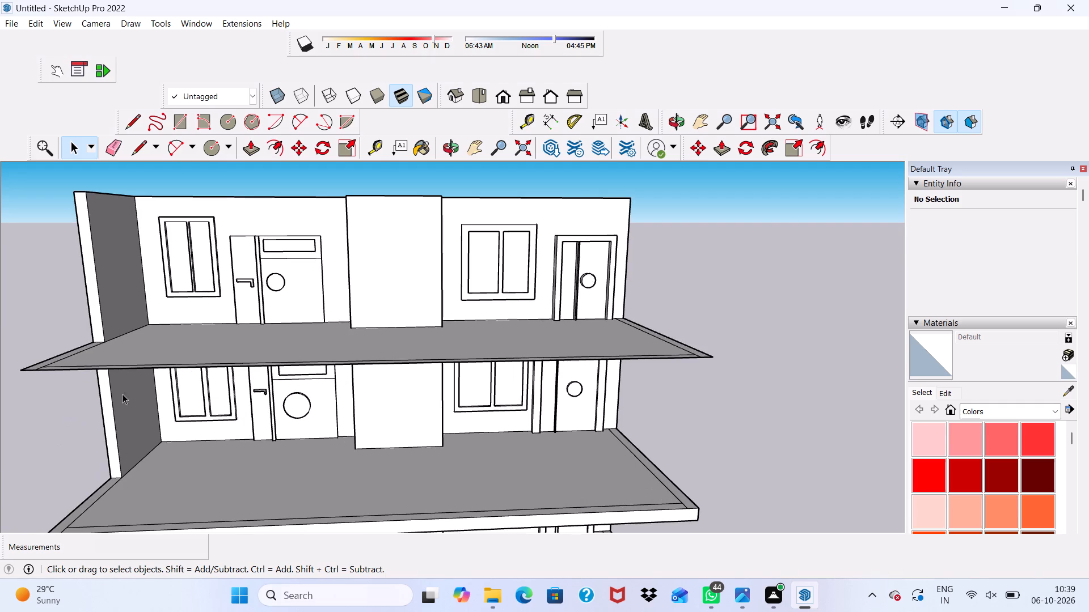
scroll(196, 375, down, 2)
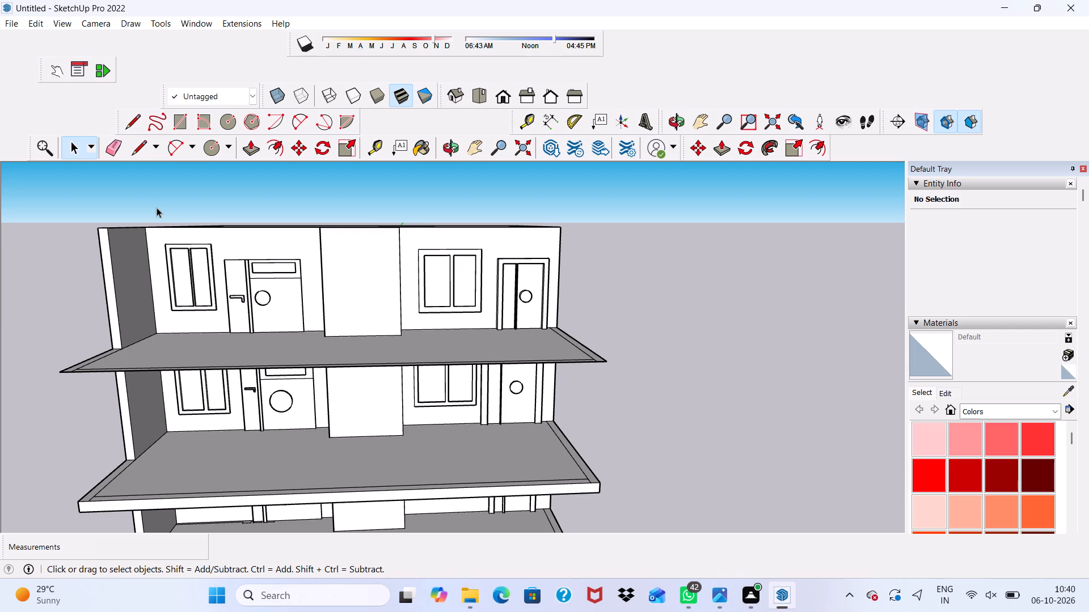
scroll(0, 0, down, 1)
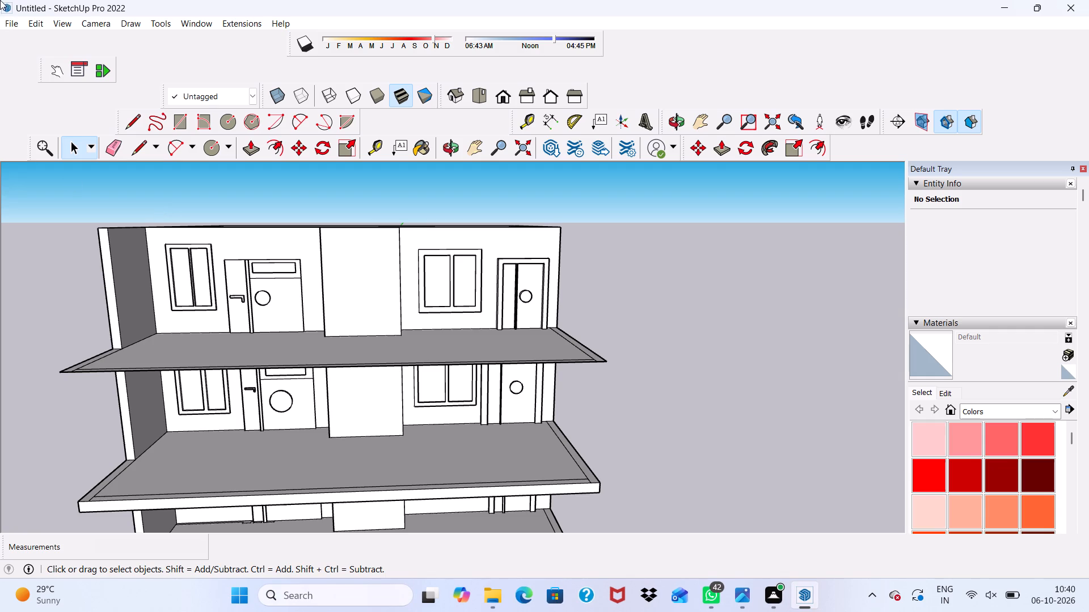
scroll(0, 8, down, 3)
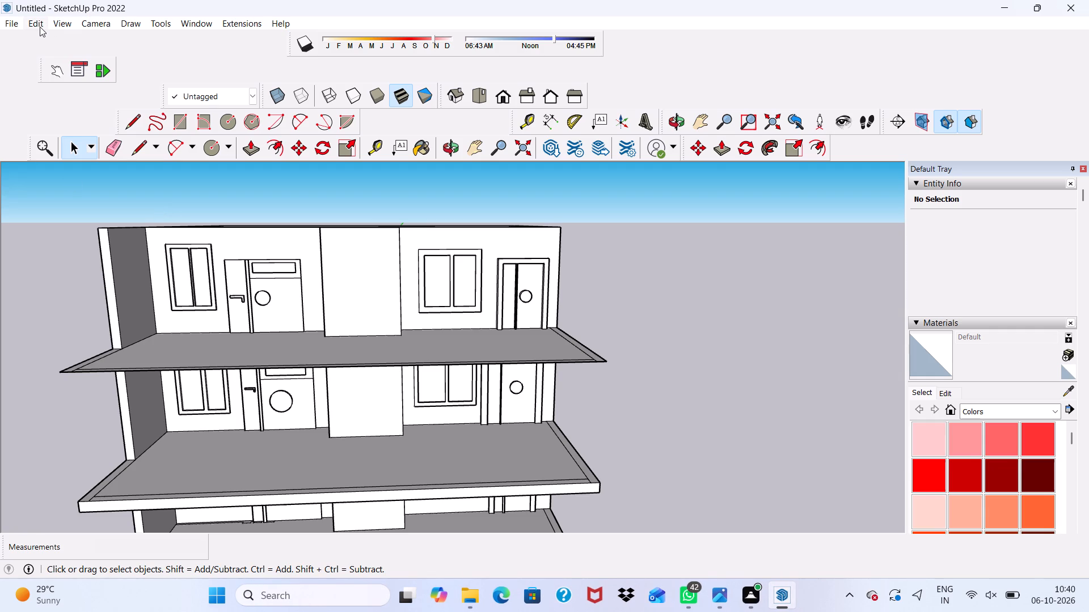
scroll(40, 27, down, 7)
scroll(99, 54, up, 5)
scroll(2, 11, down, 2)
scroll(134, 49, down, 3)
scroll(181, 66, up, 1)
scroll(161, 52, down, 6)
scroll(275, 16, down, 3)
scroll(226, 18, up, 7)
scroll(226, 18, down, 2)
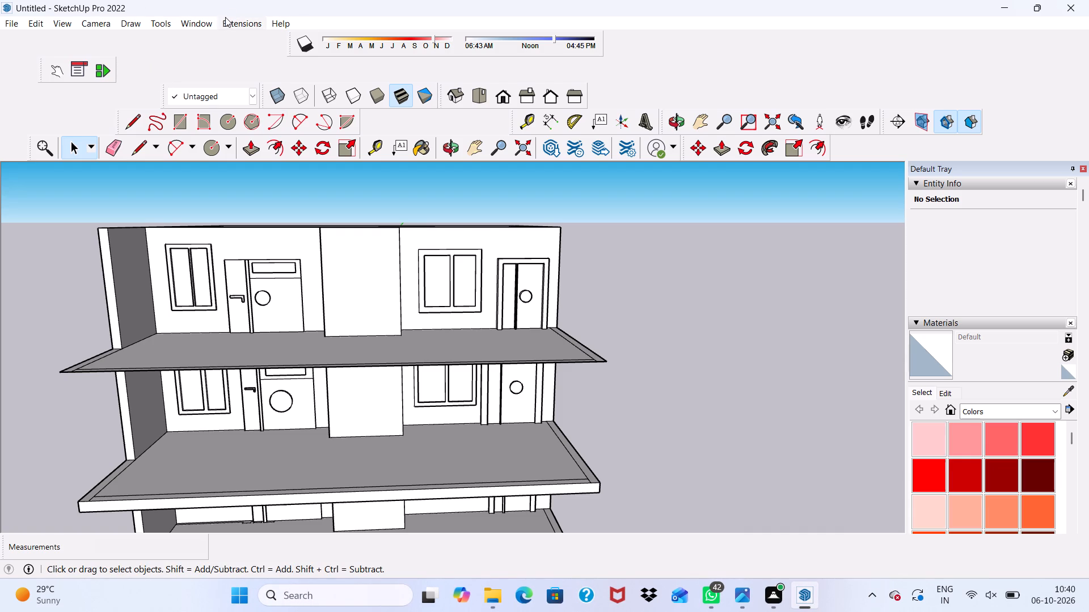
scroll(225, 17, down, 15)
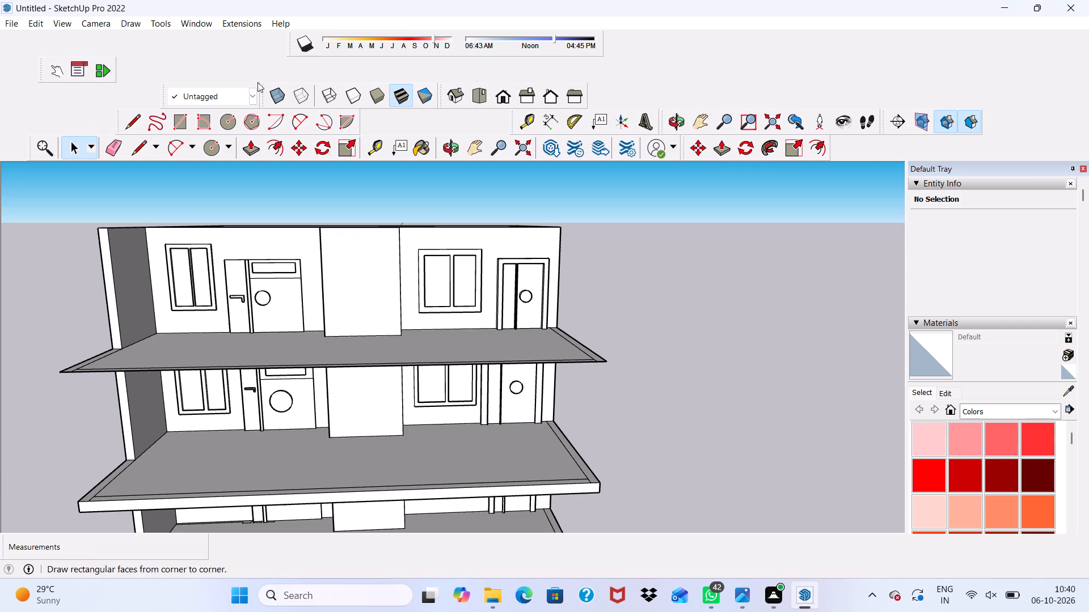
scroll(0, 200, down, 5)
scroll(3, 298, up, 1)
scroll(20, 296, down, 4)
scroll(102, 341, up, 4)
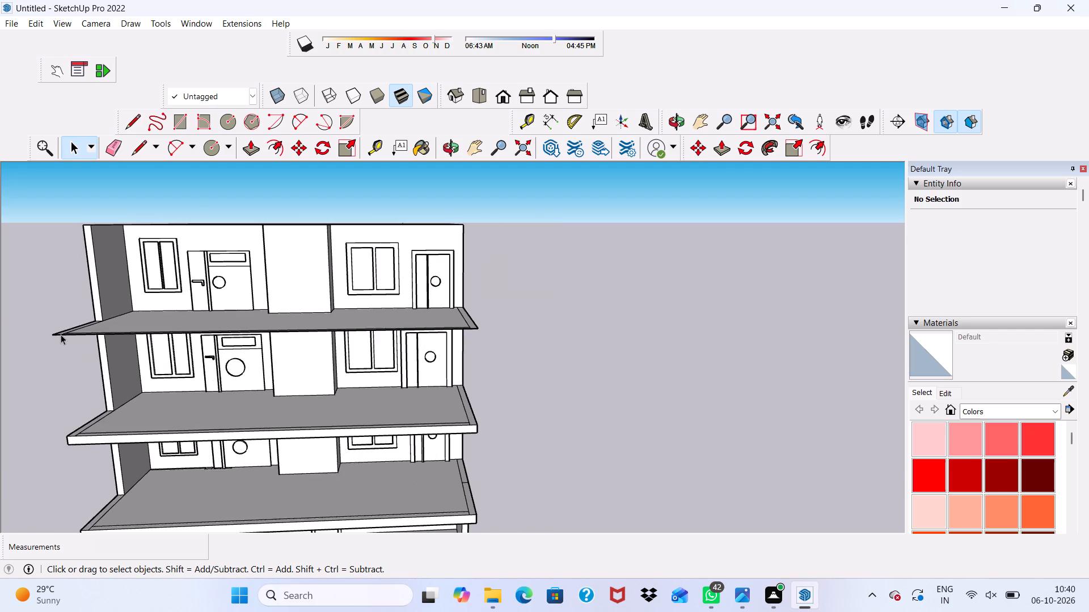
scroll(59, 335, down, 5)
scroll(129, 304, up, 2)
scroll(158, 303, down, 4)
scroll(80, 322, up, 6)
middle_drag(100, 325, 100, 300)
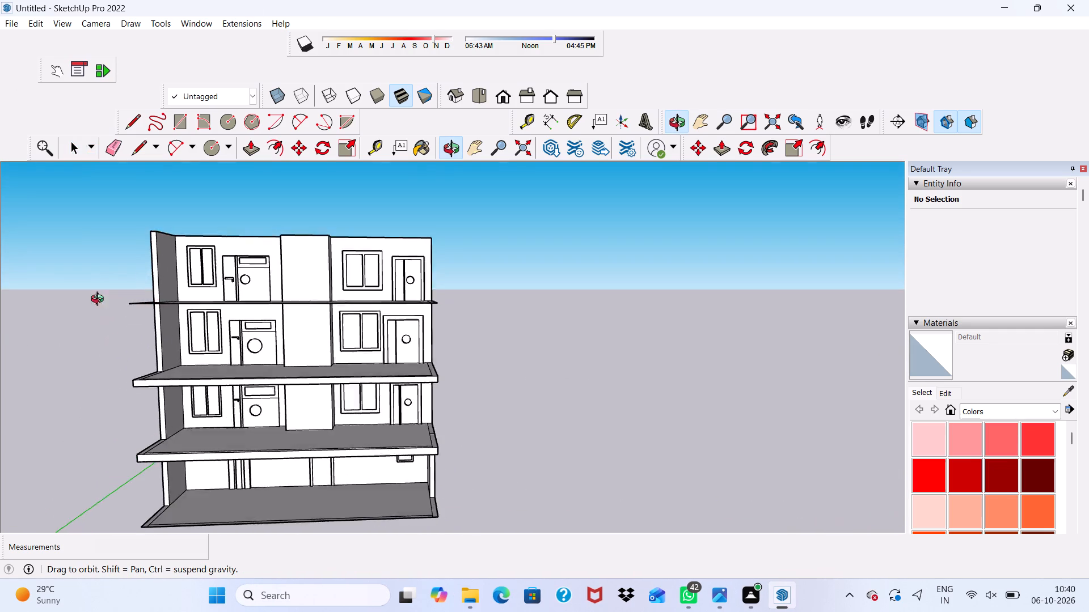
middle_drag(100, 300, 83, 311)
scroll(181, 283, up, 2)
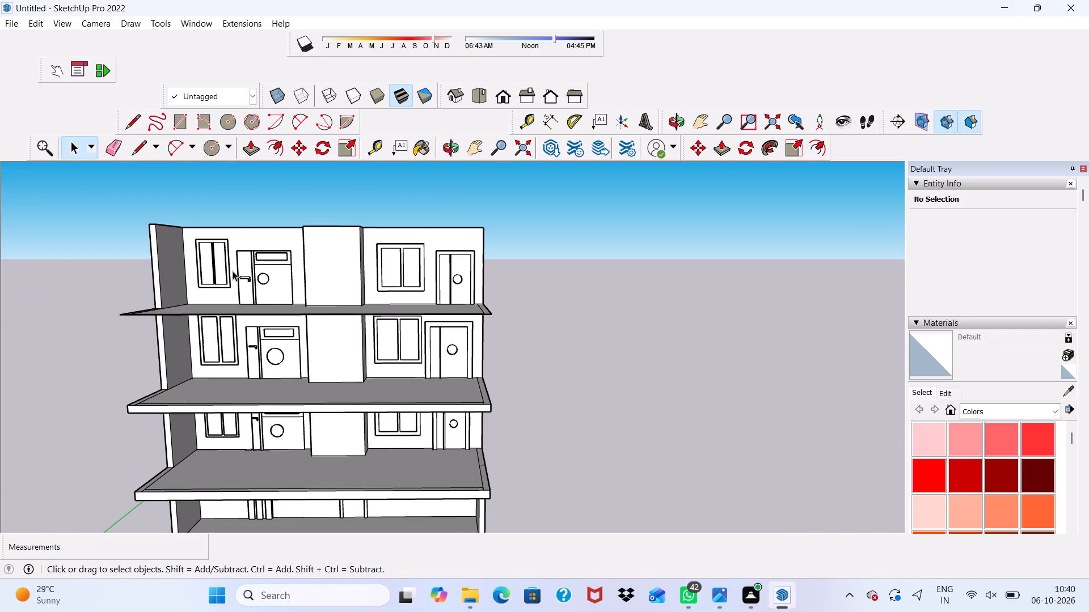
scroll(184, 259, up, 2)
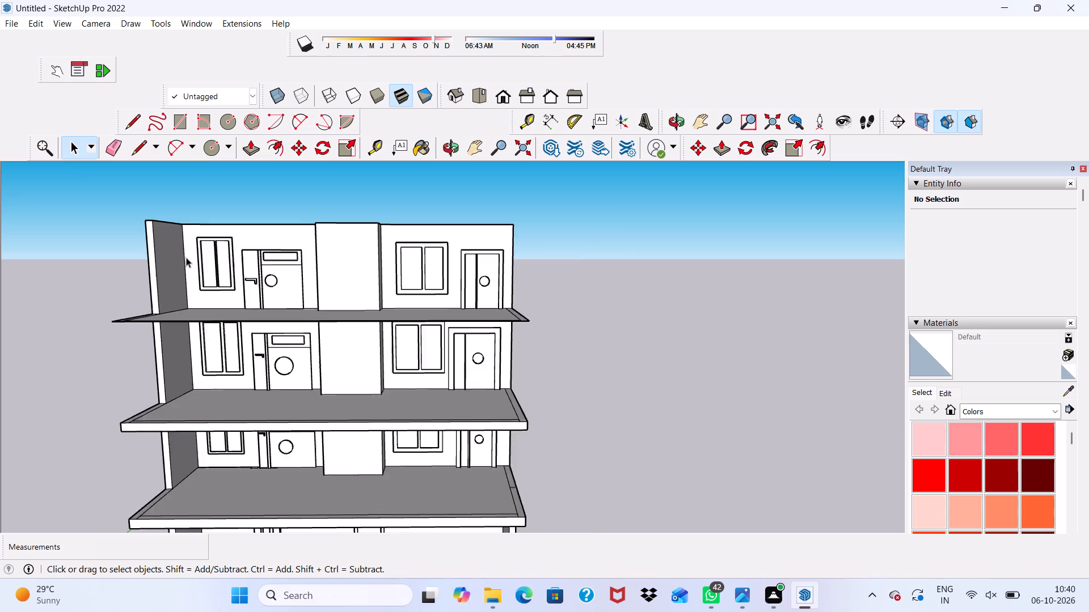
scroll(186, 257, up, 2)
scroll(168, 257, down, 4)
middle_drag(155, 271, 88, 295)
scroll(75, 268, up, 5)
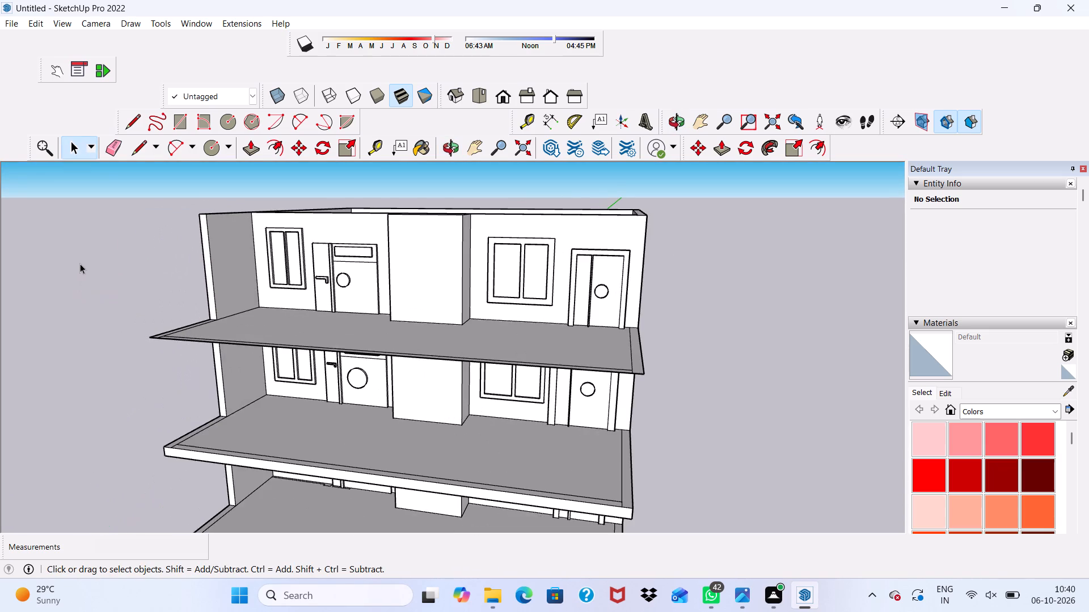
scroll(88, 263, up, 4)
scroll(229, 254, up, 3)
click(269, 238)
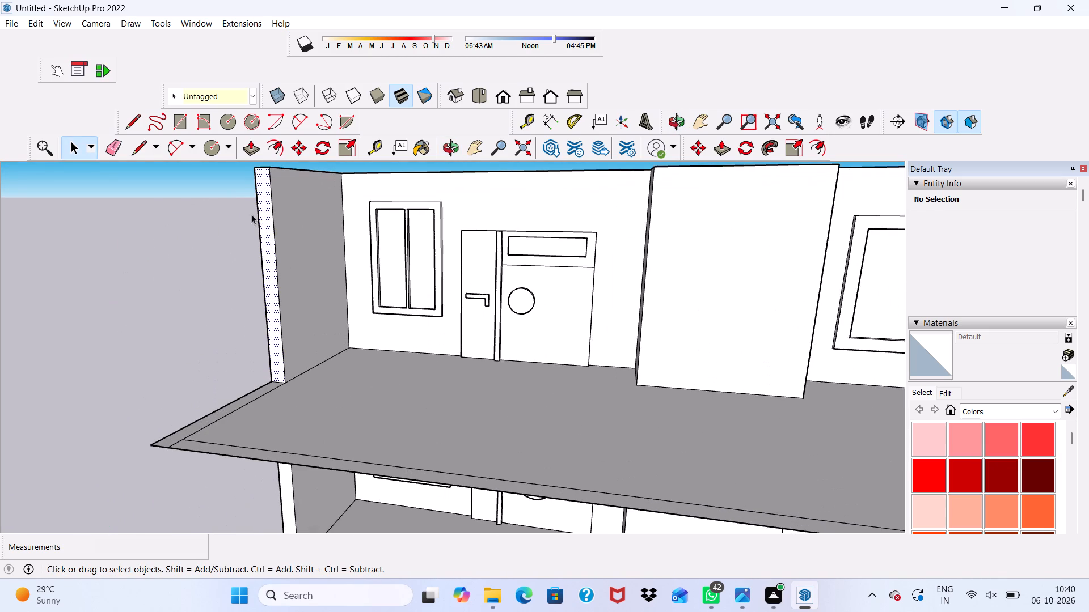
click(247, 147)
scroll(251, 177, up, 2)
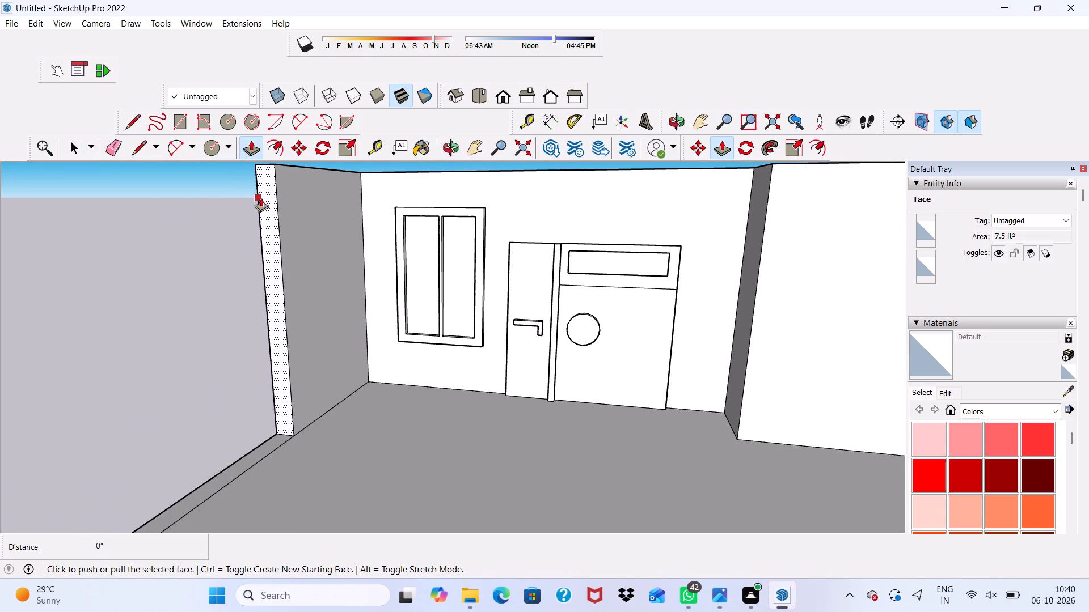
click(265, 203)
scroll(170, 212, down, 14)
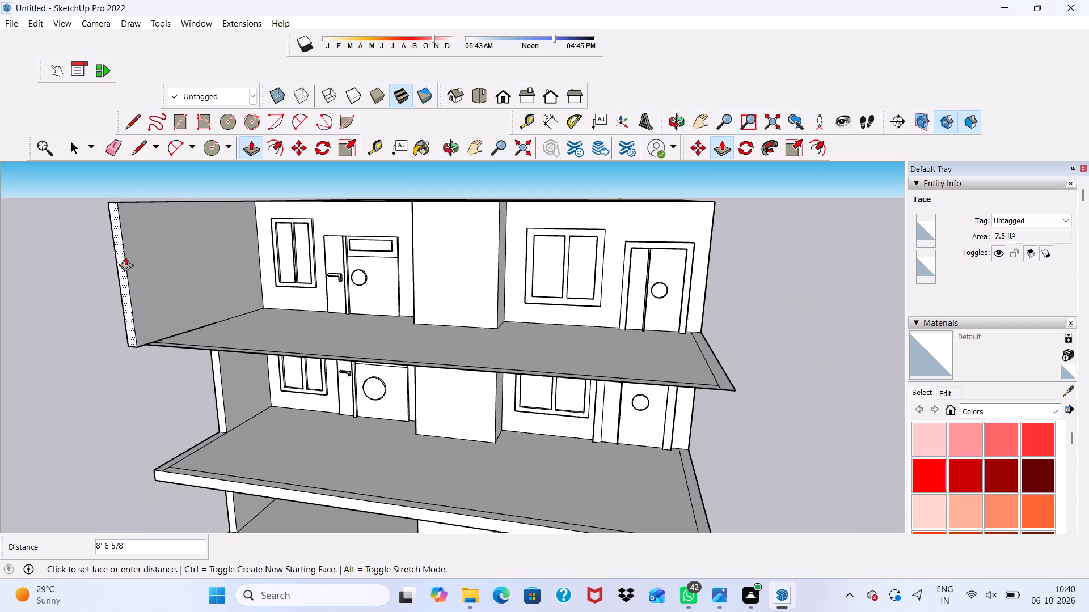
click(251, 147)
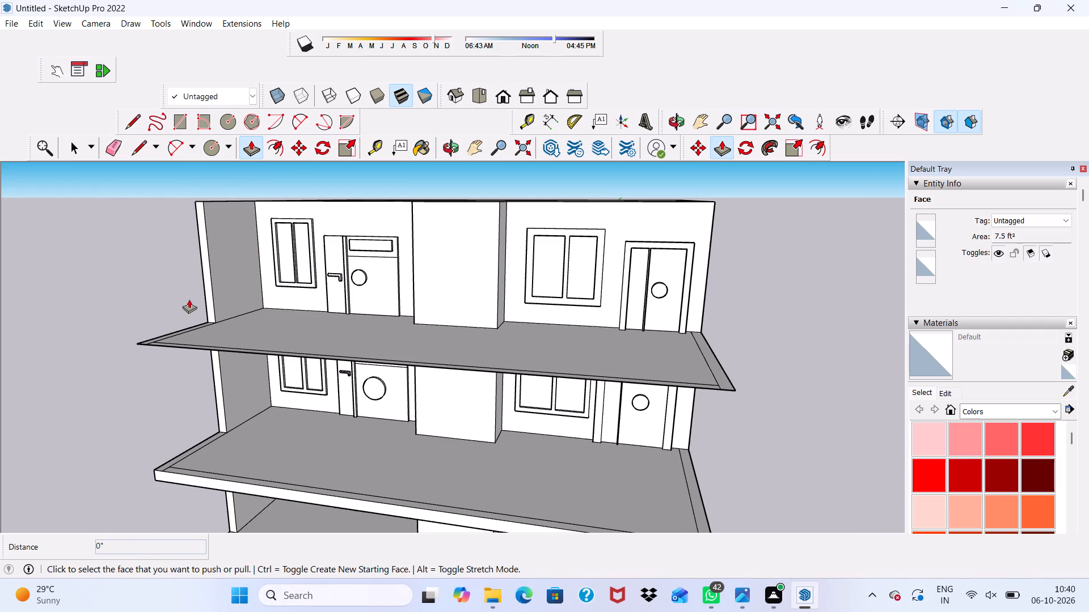
Extend the end face of the top storey's projecting side wall about 7' 10 5/8" forward to the balcony slab's front edge.
scroll(201, 276, up, 4)
click(206, 266)
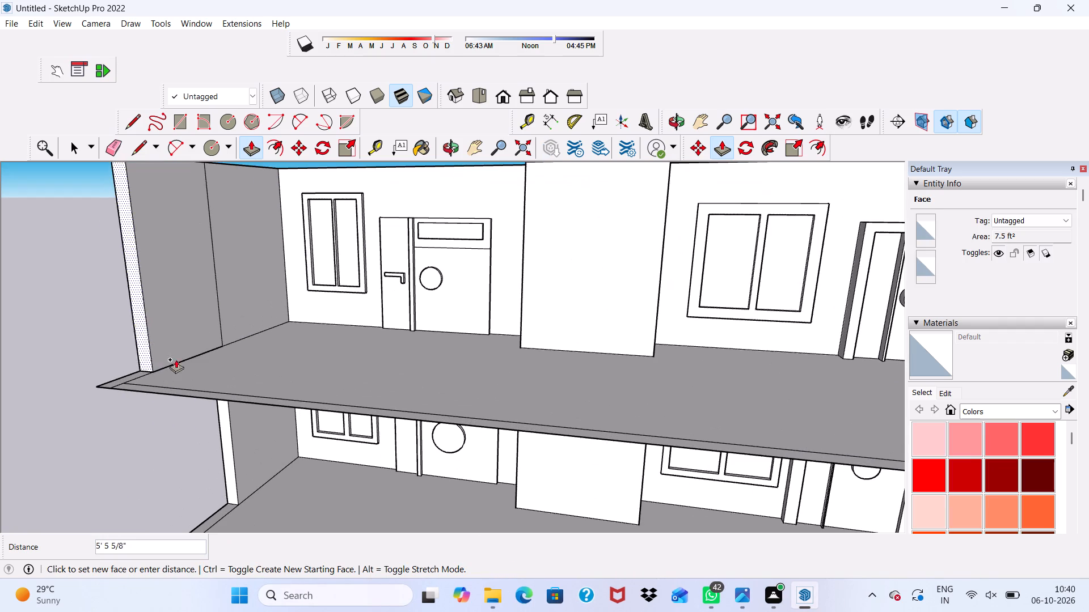
click(174, 396)
scroll(159, 350, down, 5)
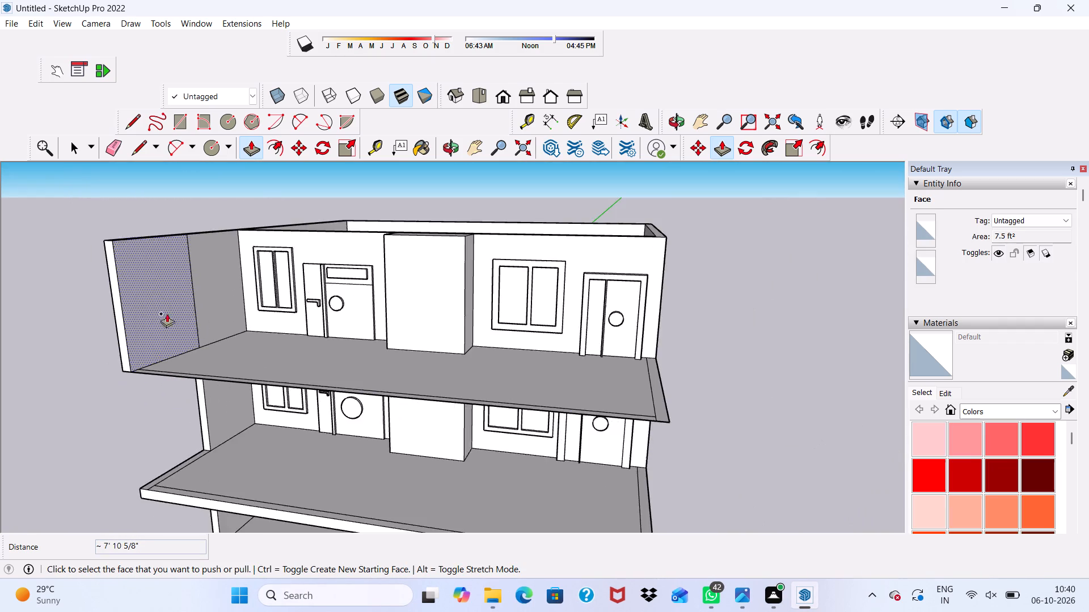
scroll(167, 313, down, 2)
scroll(159, 324, up, 1)
scroll(157, 329, down, 4)
middle_drag(227, 320, 131, 399)
key(space)
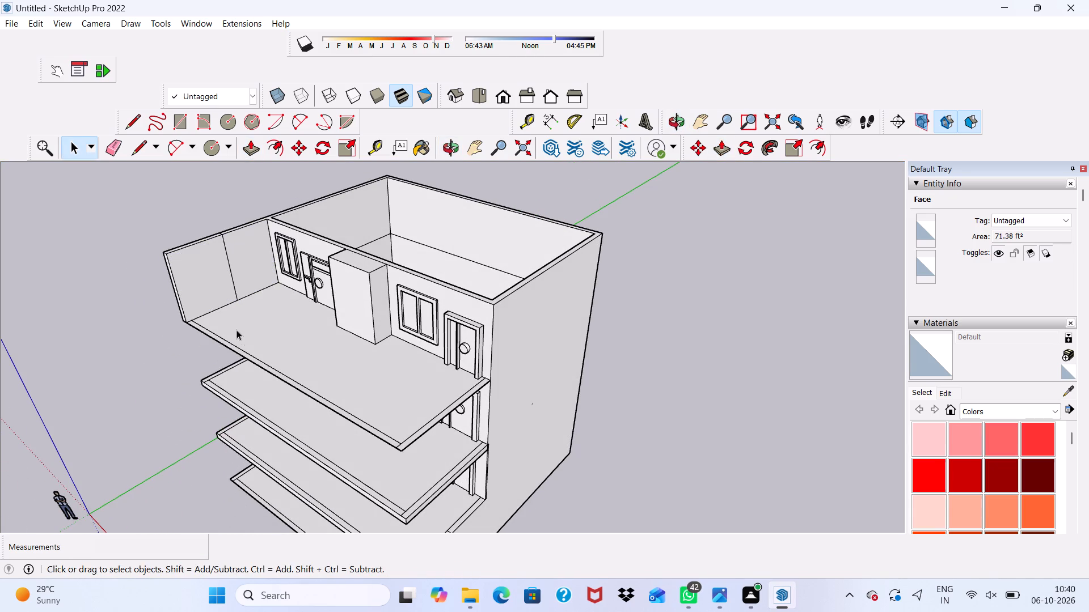
Push/Pull the recessed underside face of the top storey's balcony slab down 1' to thicken the slab.
middle_drag(249, 337, 369, 151)
scroll(278, 310, up, 4)
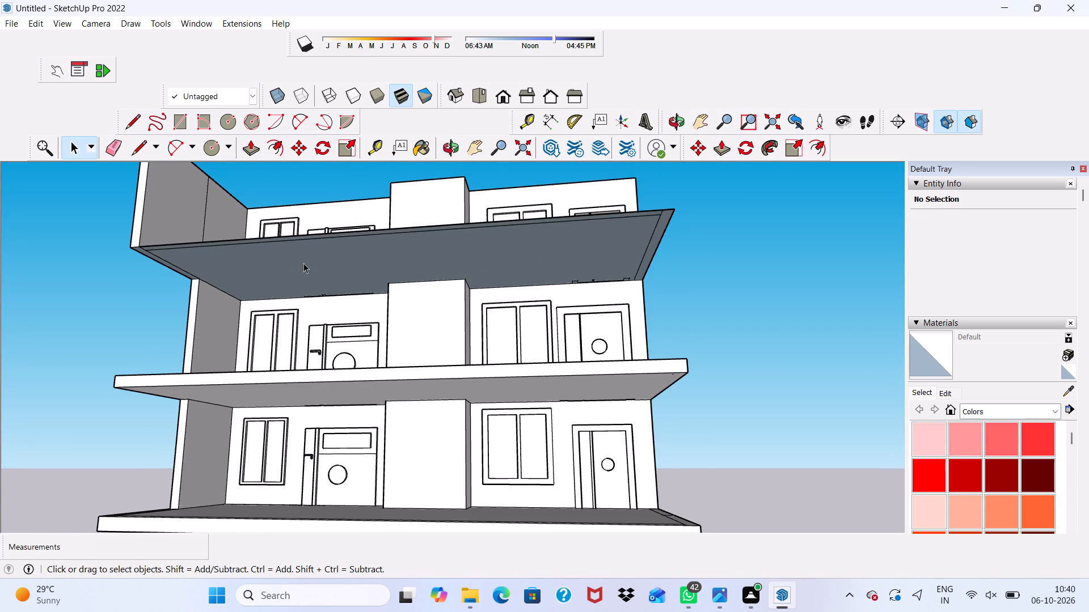
click(304, 250)
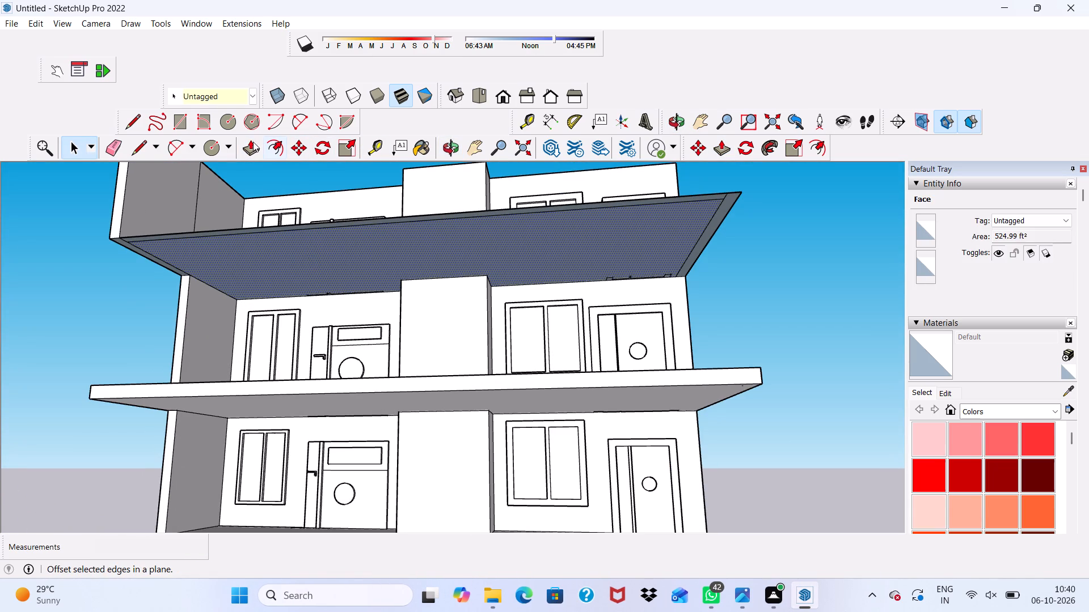
click(253, 142)
click(264, 247)
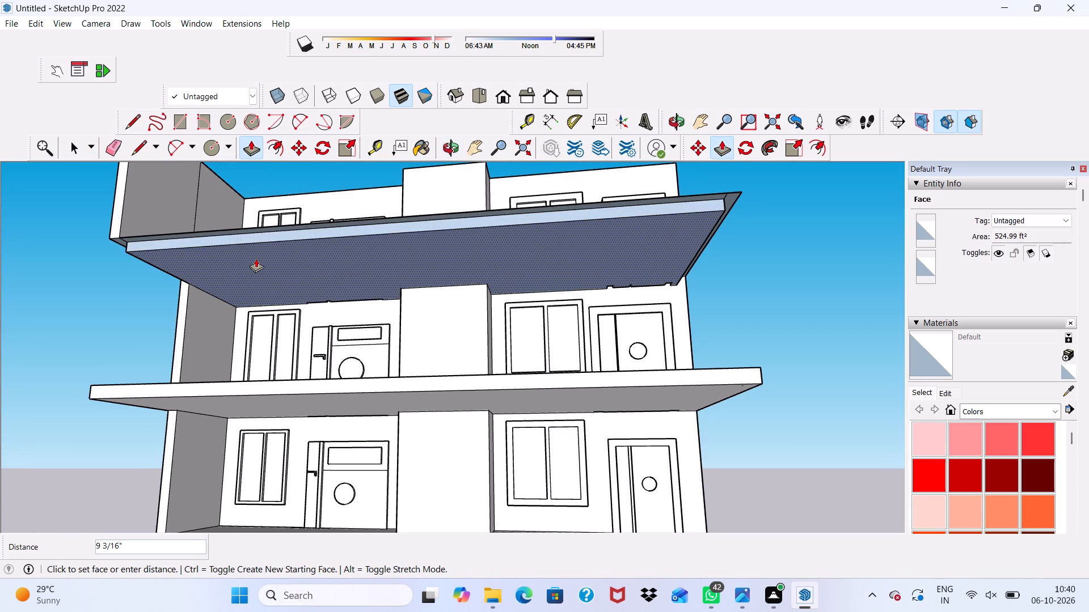
scroll(219, 249, up, 2)
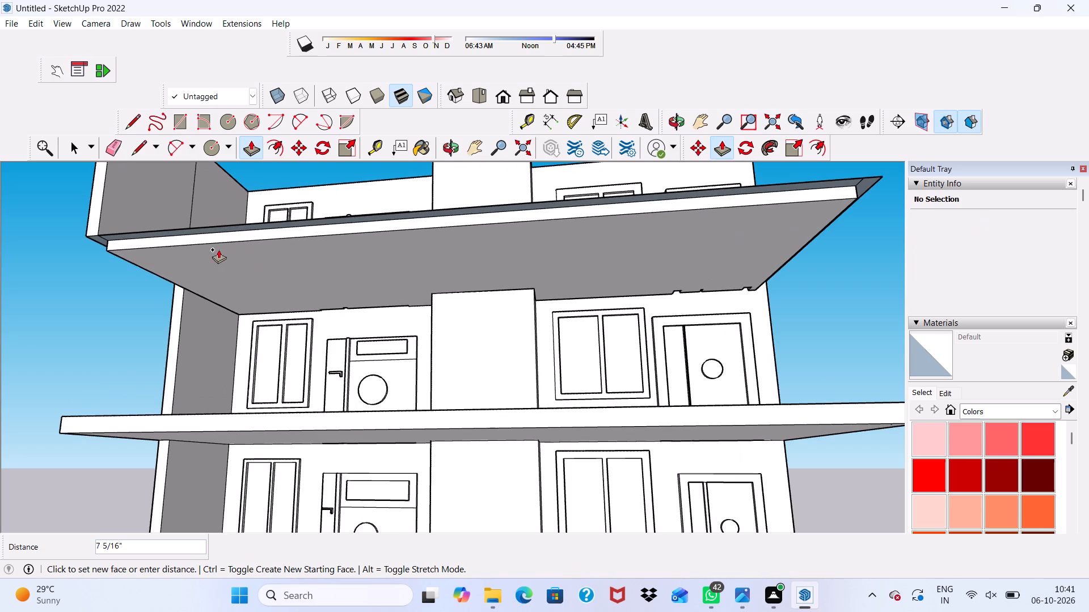
text(1')
key(Return)
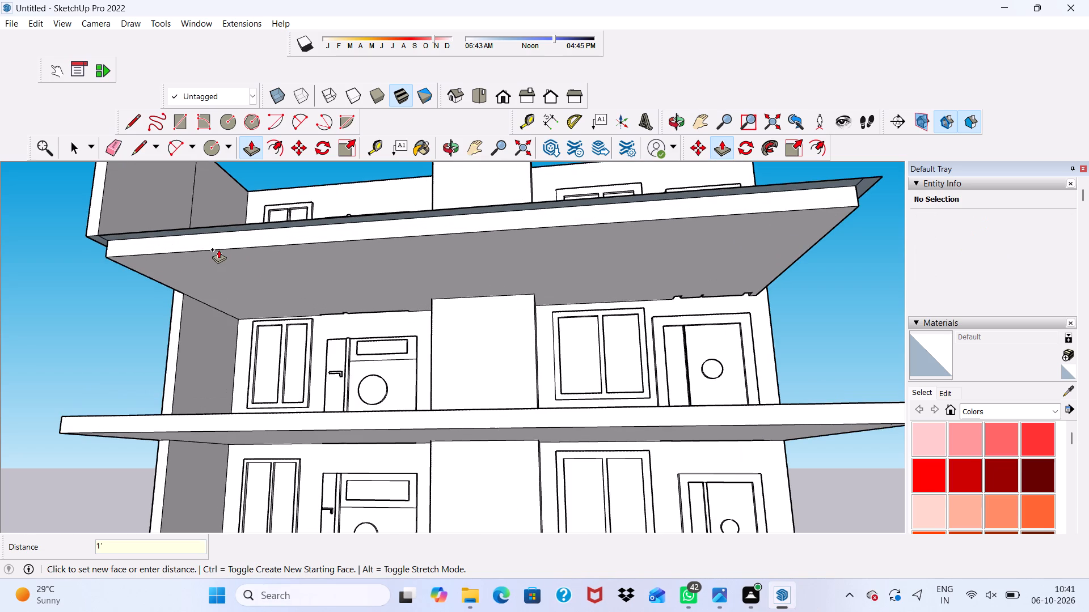
Pull the underside strip along the balcony slab's front edge down 1', flush with the thickened underside.
scroll(218, 223, up, 10)
click(222, 250)
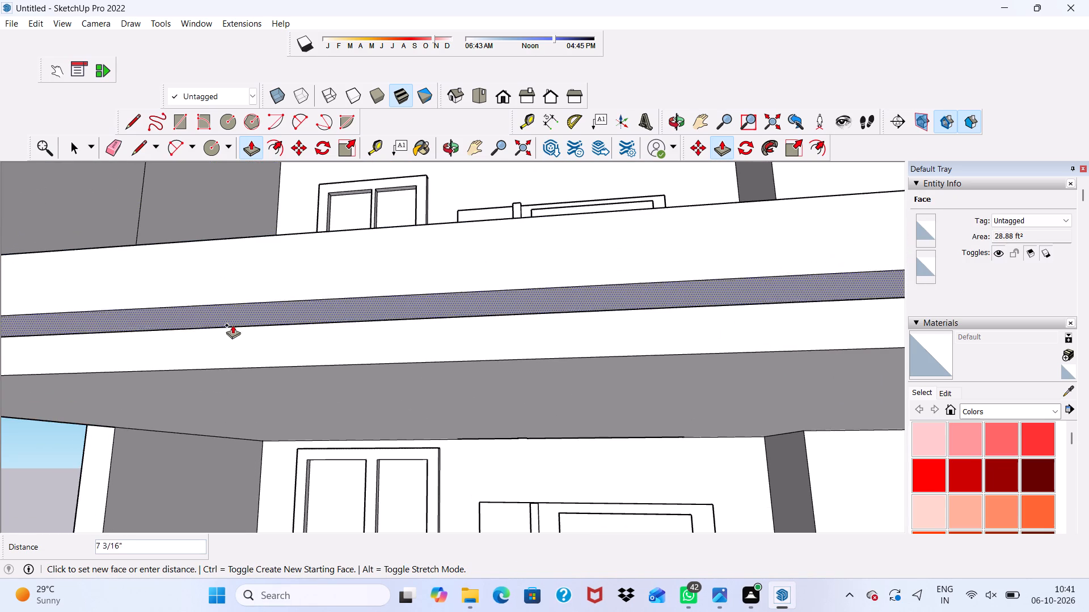
scroll(264, 368, down, 1)
middle_drag(264, 368, 359, 228)
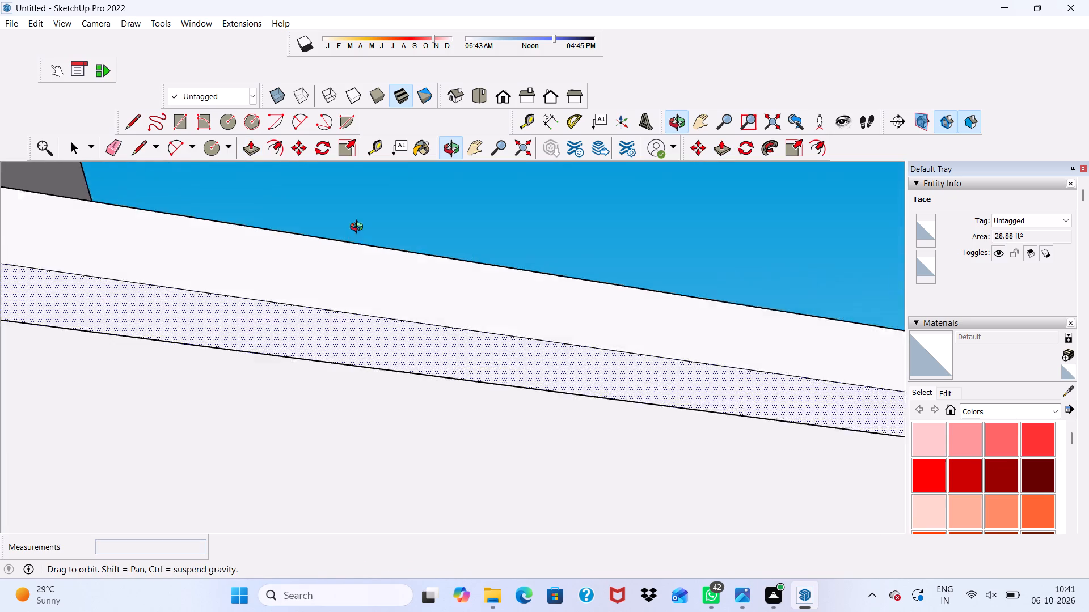
middle_drag(359, 228, 370, 209)
scroll(370, 209, down, 1)
scroll(302, 304, down, 5)
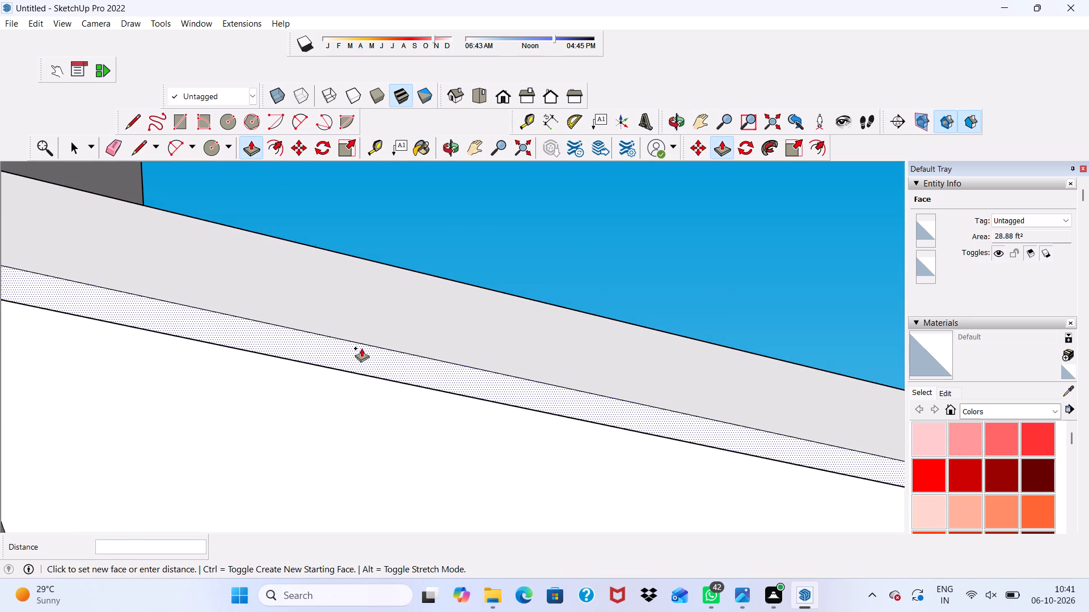
scroll(363, 346, down, 4)
middle_drag(399, 335, 609, 412)
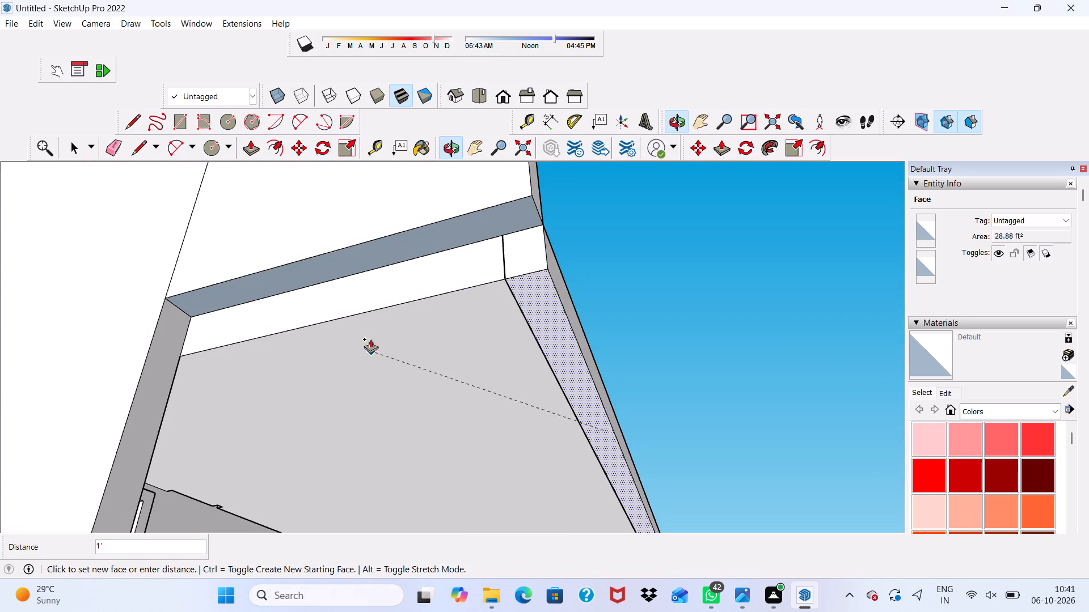
click(417, 303)
Pull the underside strip beneath the projecting side wall down 1', level with the slab's underside.
scroll(425, 278, up, 2)
click(450, 215)
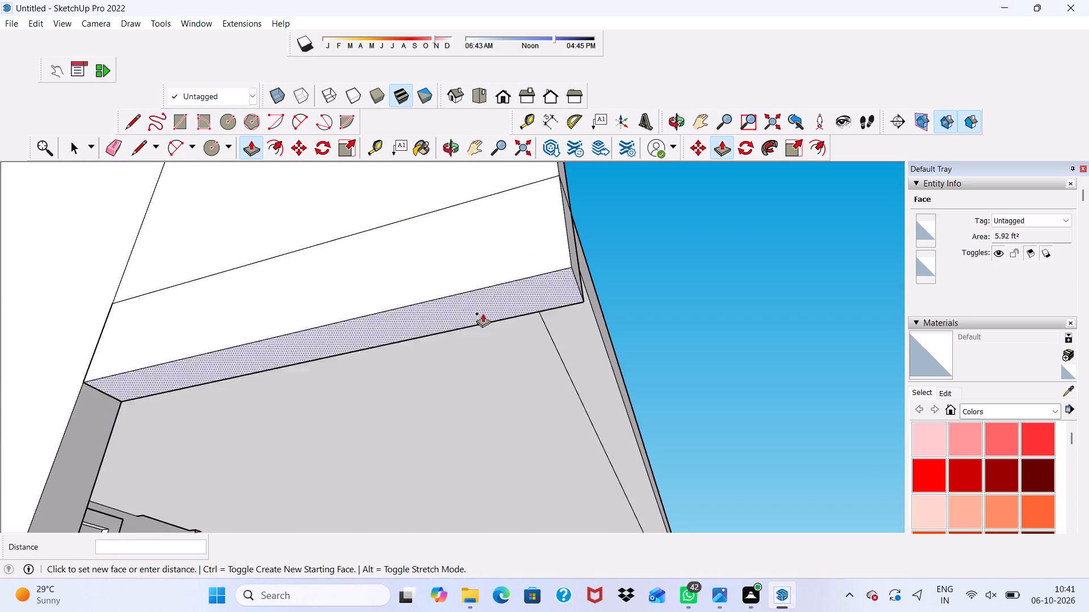
scroll(550, 318, down, 2)
middle_drag(547, 316, 196, 301)
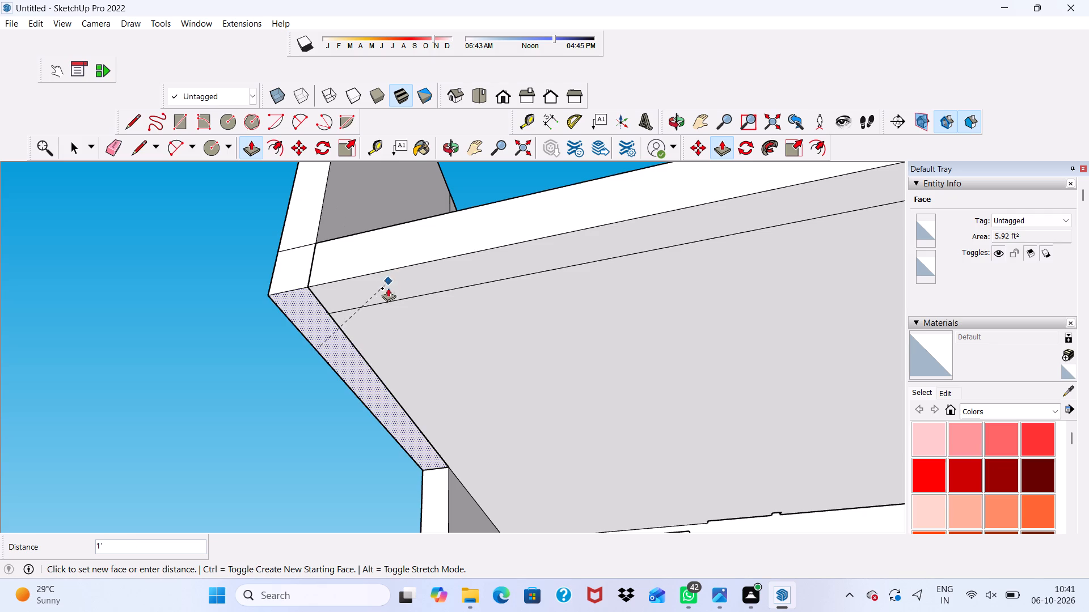
click(422, 295)
Pull the underside strip at the slab's open end, opposite the side wall, down 1' to match.
scroll(417, 320, down, 10)
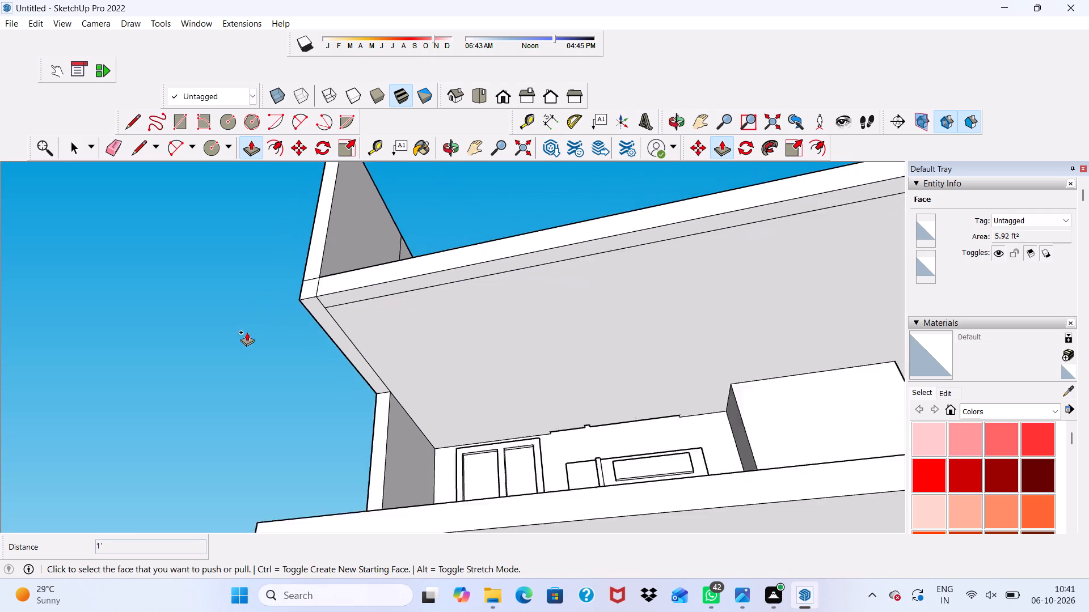
scroll(247, 332, down, 9)
scroll(745, 230, up, 15)
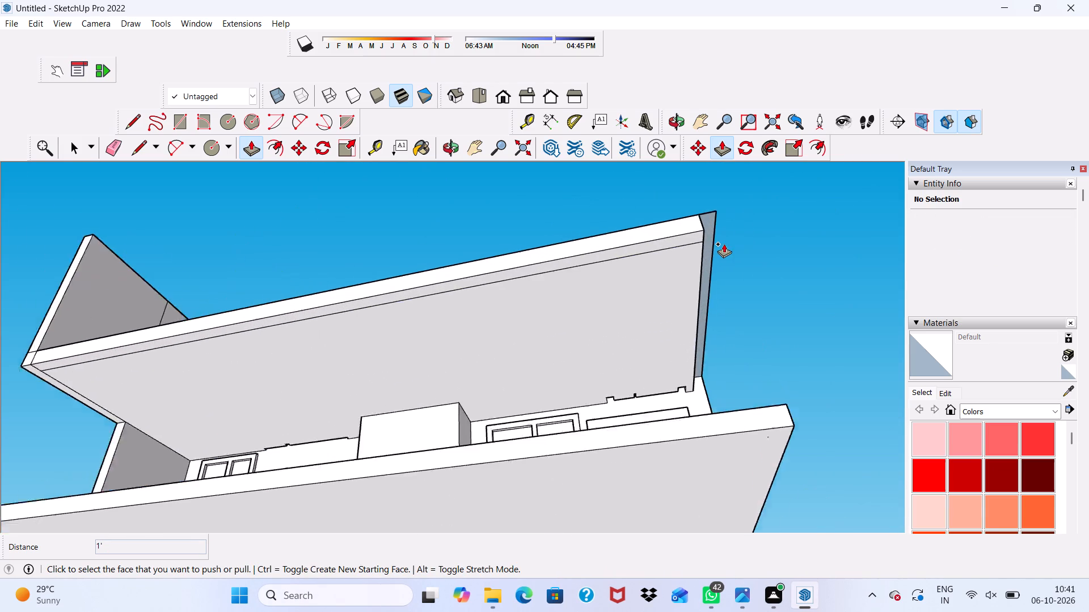
scroll(724, 244, up, 12)
click(714, 229)
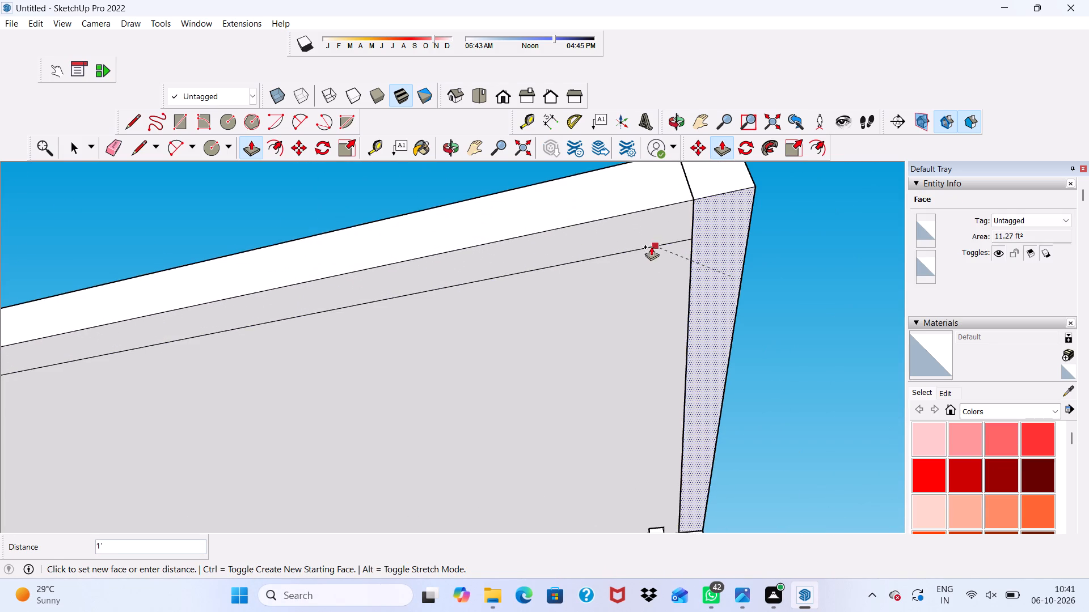
click(639, 243)
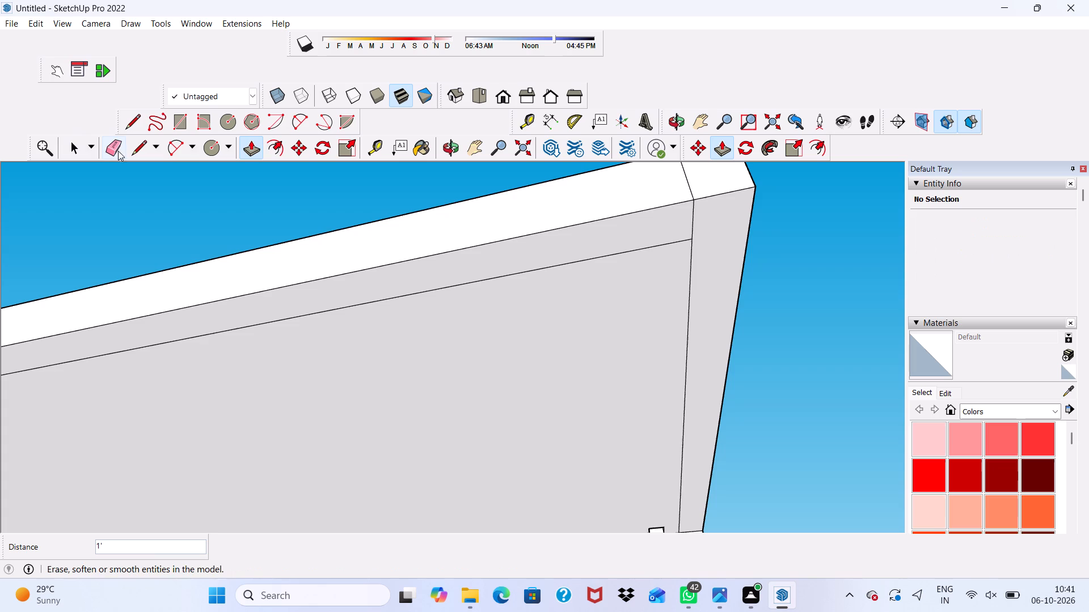
Erase the leftover lines on the slab's underside along the front and open end, and the seam on the front face near that end.
drag(109, 145, 115, 145)
scroll(313, 322, up, 4)
drag(319, 302, 331, 332)
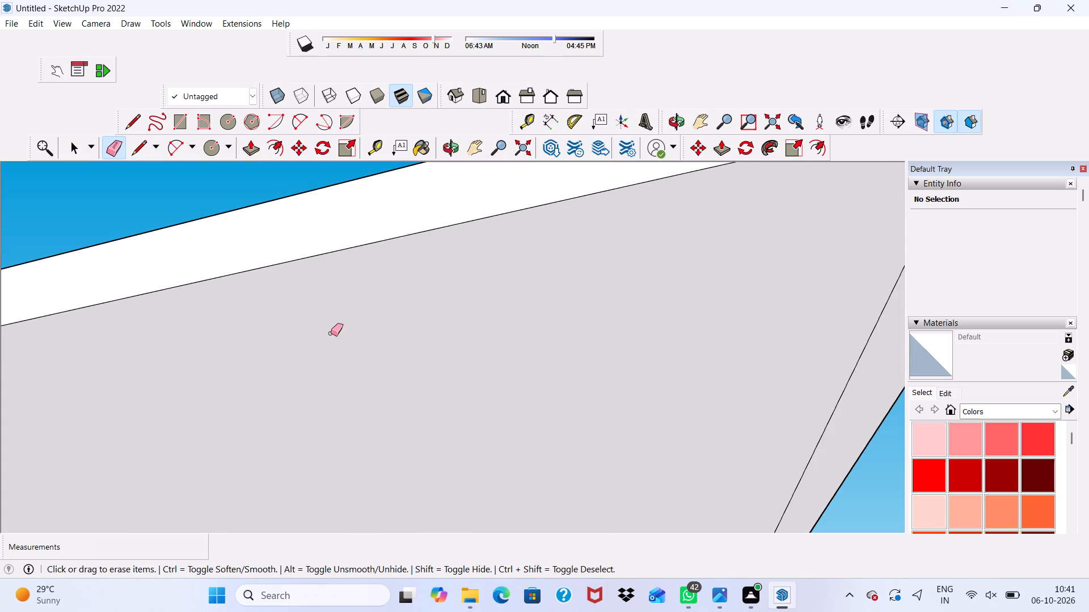
scroll(196, 295, down, 14)
scroll(475, 267, up, 3)
drag(433, 281, 423, 316)
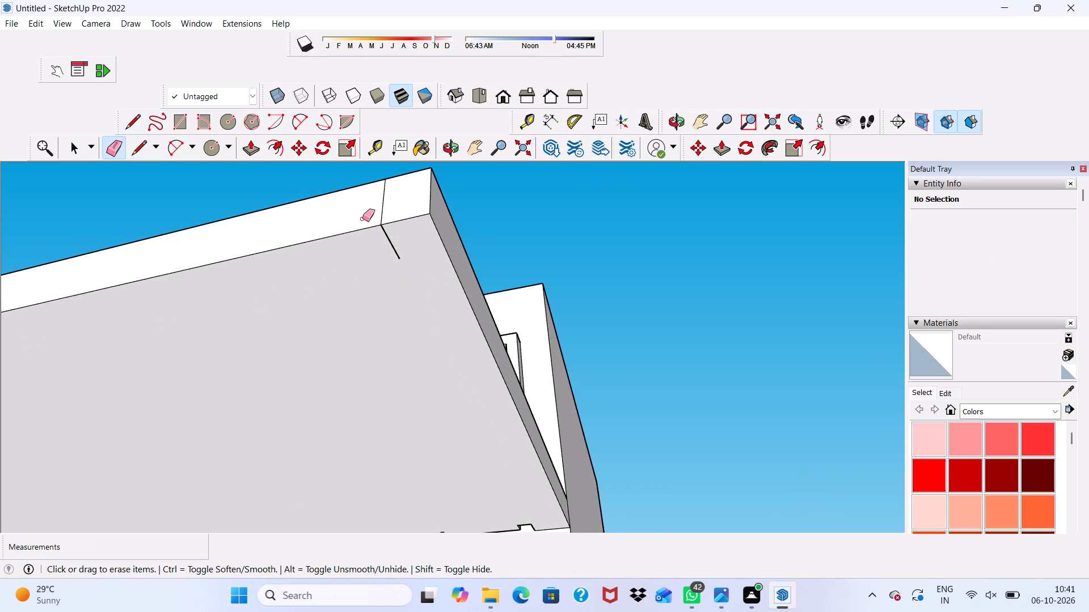
scroll(361, 215, up, 3)
click(387, 211)
scroll(393, 210, up, 4)
drag(387, 184, 417, 183)
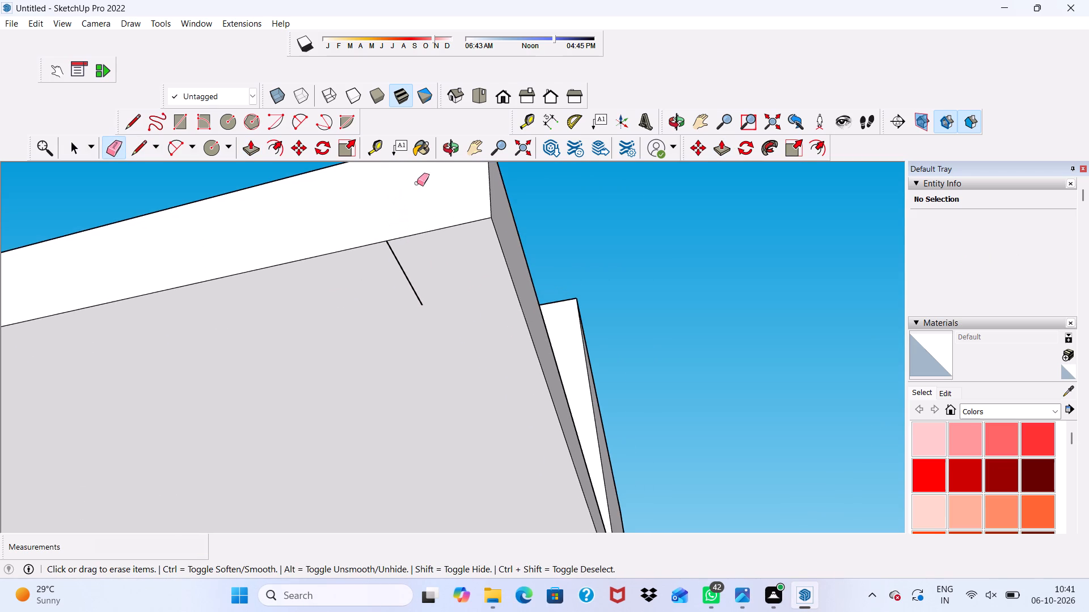
scroll(402, 278, up, 1)
drag(404, 271, 411, 266)
scroll(320, 256, down, 8)
scroll(461, 270, up, 1)
scroll(483, 273, down, 7)
scroll(768, 245, up, 1)
scroll(774, 245, down, 2)
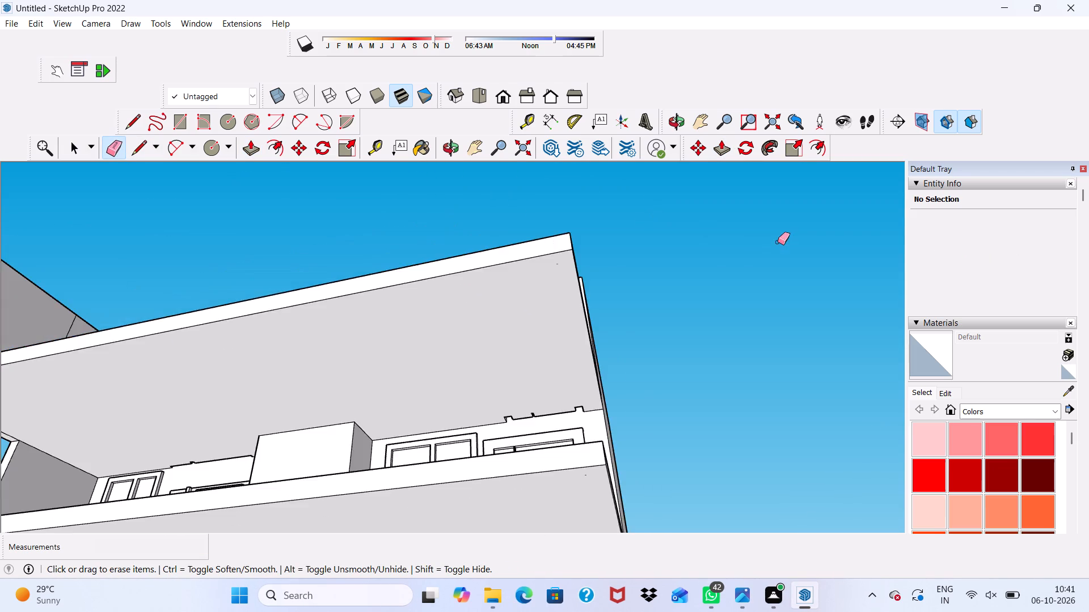
Erase the leftover seam lines at the side-wall corner, on the slab's underside, its front face and the wall's end.
scroll(778, 242, down, 3)
scroll(41, 385, up, 11)
scroll(195, 359, up, 2)
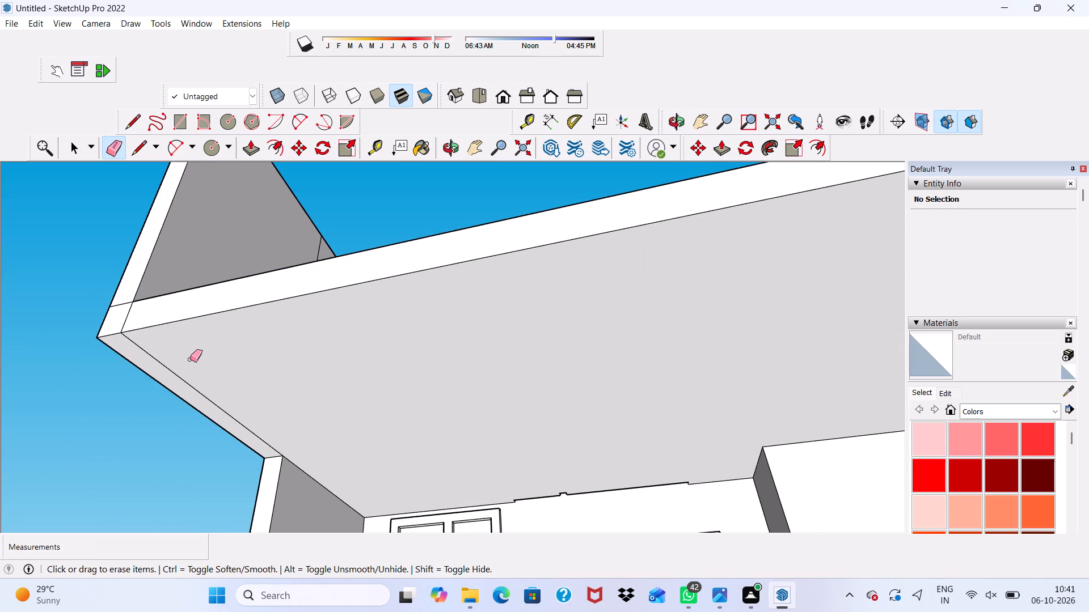
drag(181, 372, 178, 384)
scroll(136, 324, up, 5)
drag(120, 313, 138, 312)
drag(109, 291, 105, 299)
click(136, 353)
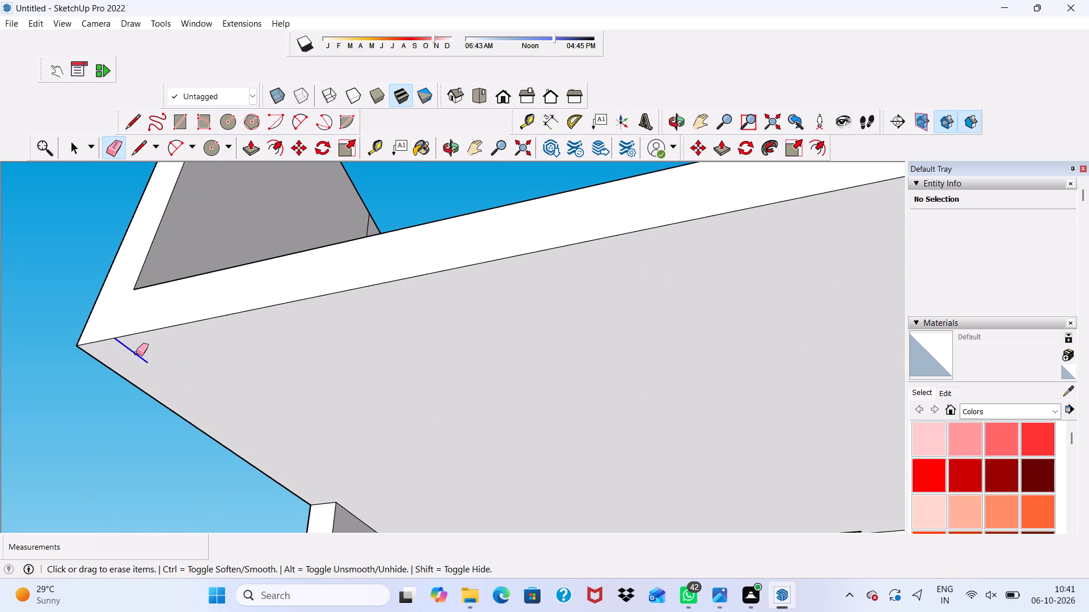
Erase the vertical seam on the inner face of the top storey's extended side wall.
scroll(0, 342, down, 16)
middle_drag(309, 277, 218, 462)
scroll(238, 308, up, 2)
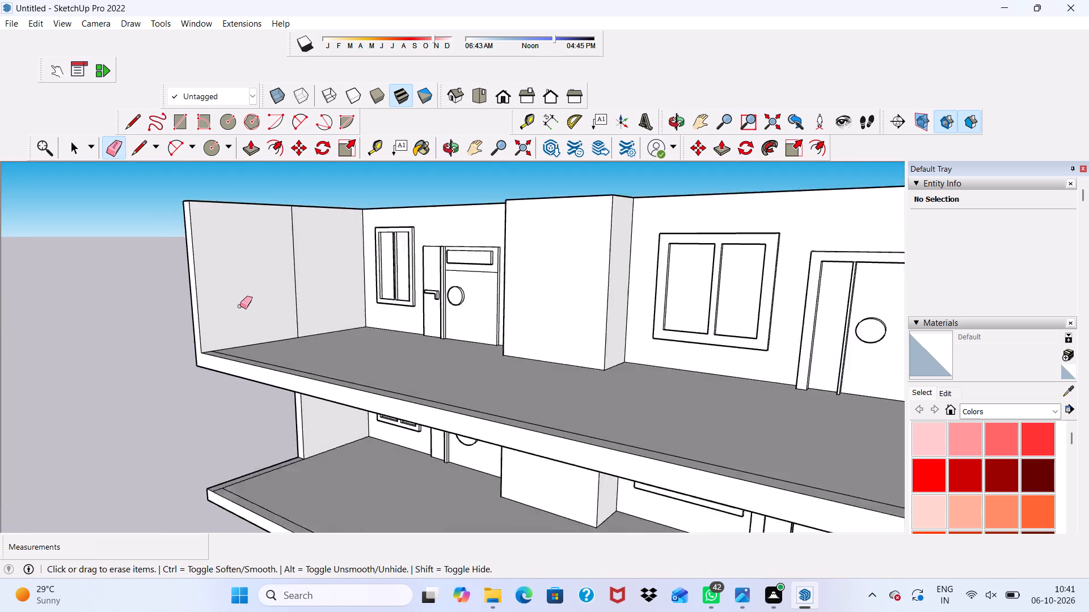
scroll(240, 306, up, 3)
drag(296, 270, 321, 262)
Erase the vertical and horizontal seams on the outer face of the top storey's side wall above the balcony slab.
scroll(304, 269, down, 10)
middle_drag(293, 287, 434, 244)
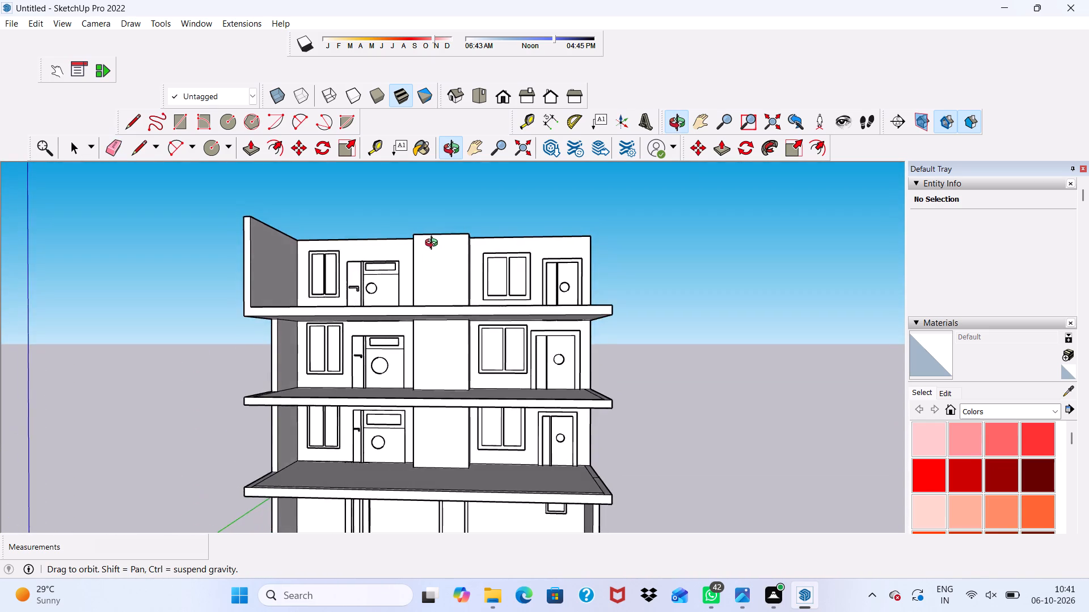
middle_drag(434, 244, 485, 261)
scroll(305, 278, down, 4)
middle_drag(273, 301, 365, 287)
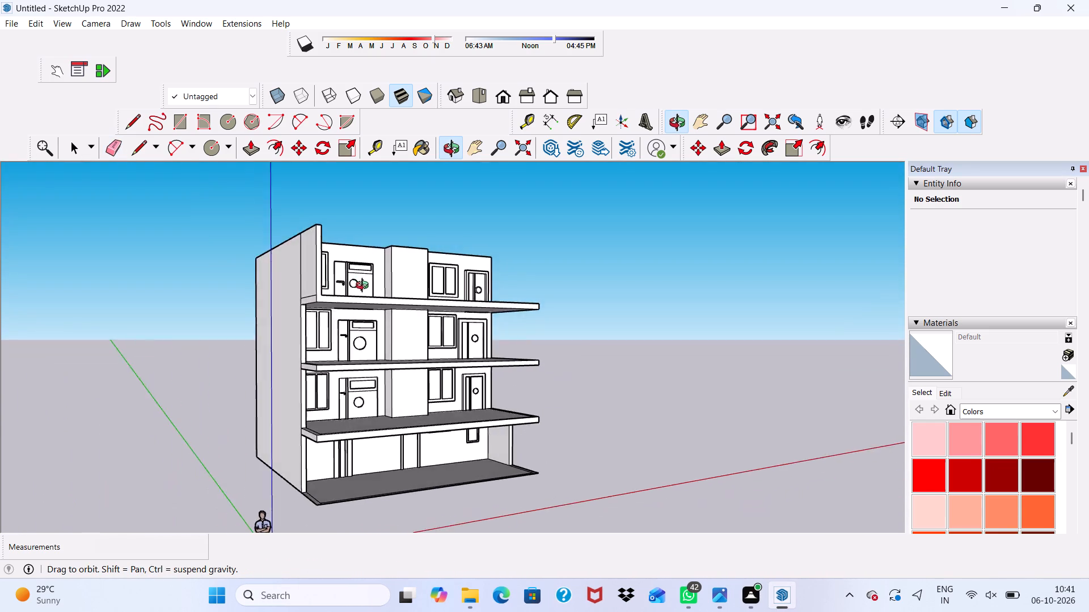
middle_drag(365, 287, 335, 311)
scroll(243, 279, up, 5)
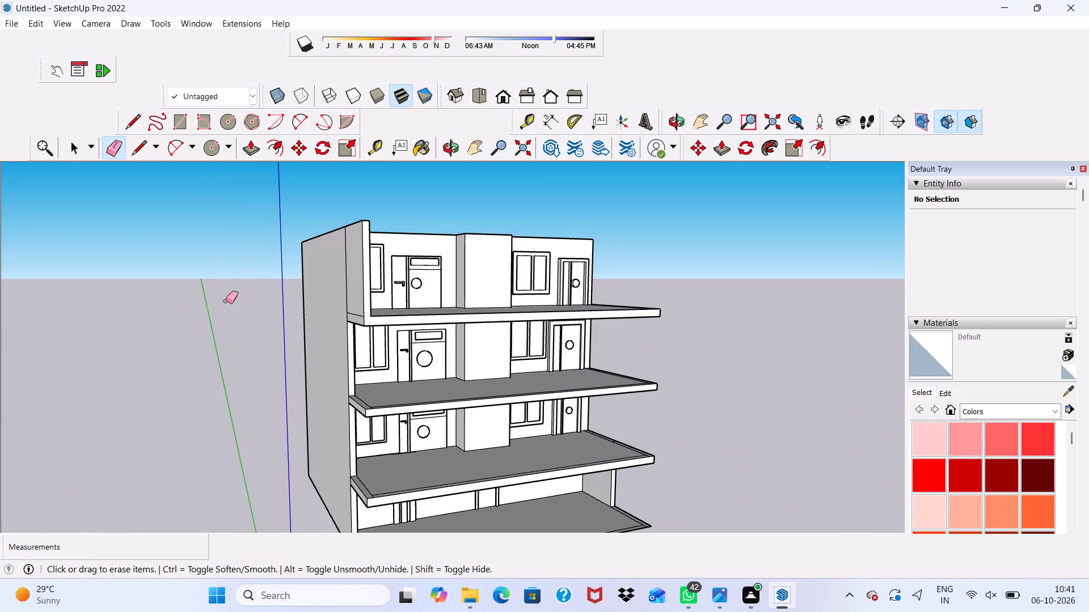
middle_drag(328, 265, 434, 268)
scroll(434, 268, up, 5)
drag(440, 244, 415, 254)
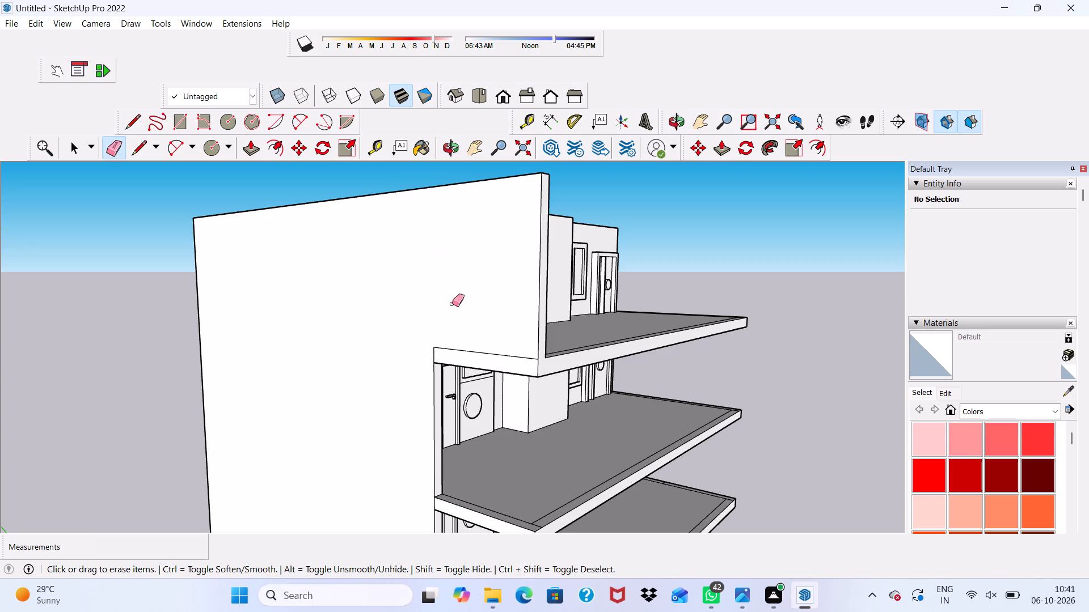
click(477, 355)
scroll(441, 350, up, 3)
click(441, 350)
drag(425, 355, 429, 353)
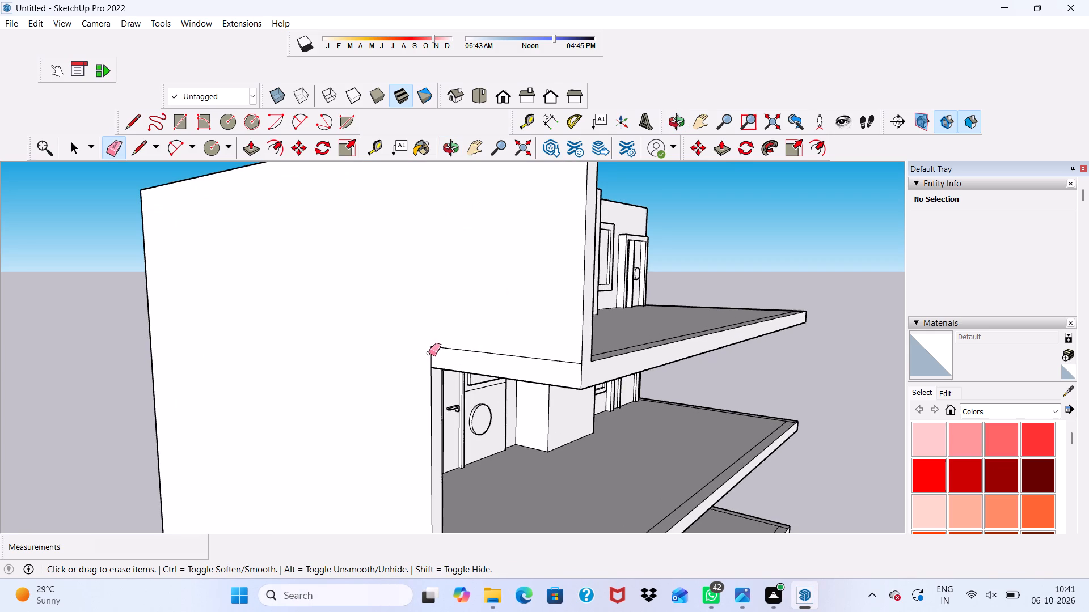
drag(429, 353, 431, 352)
drag(451, 345, 452, 351)
Examine the top storey's merged side wall and thickened slab and compare them with the floors below.
scroll(535, 314, down, 1)
scroll(535, 314, up, 1)
scroll(537, 310, down, 4)
scroll(476, 318, down, 1)
scroll(474, 320, up, 2)
scroll(474, 320, down, 2)
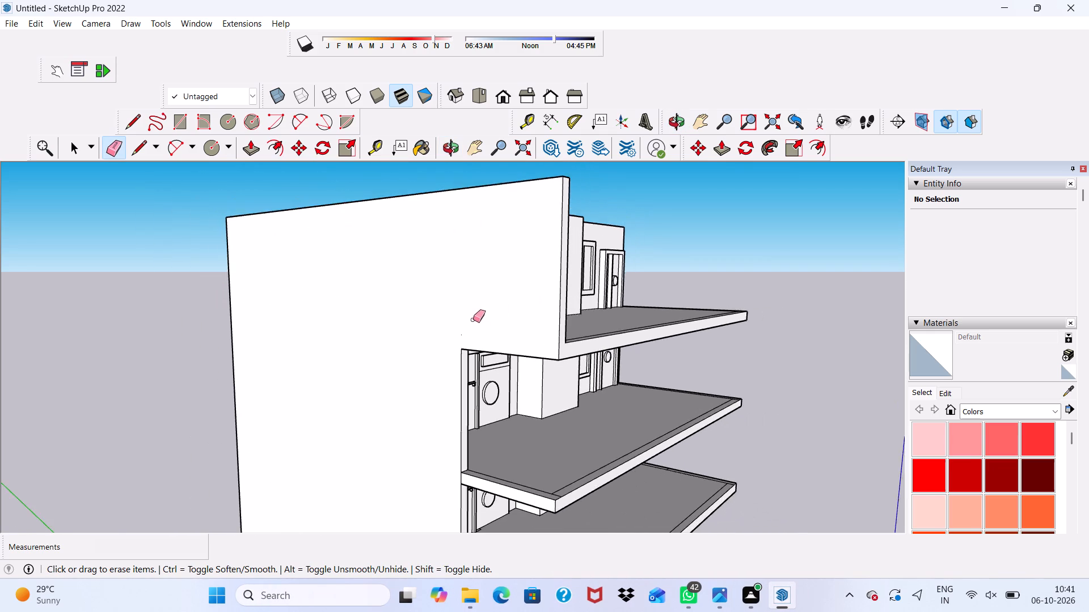
scroll(473, 320, down, 4)
middle_drag(505, 307, 333, 327)
scroll(420, 362, up, 3)
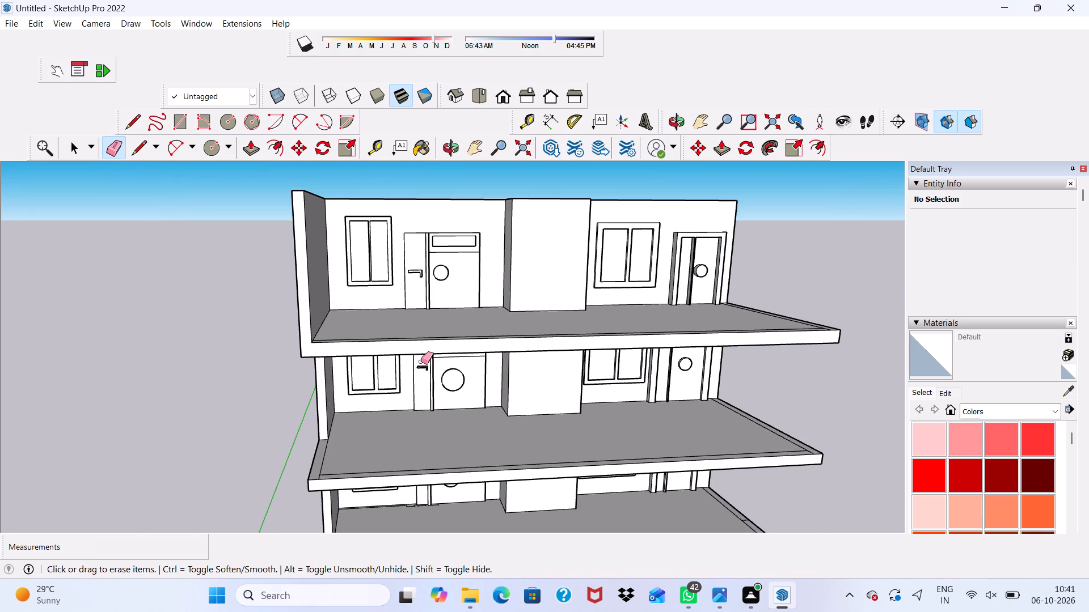
scroll(419, 360, down, 10)
scroll(461, 340, up, 4)
Push/Pull the side wall's end face on the storey directly below the top outward about 7' 10 5/8" to the balcony slab edge.
key(space)
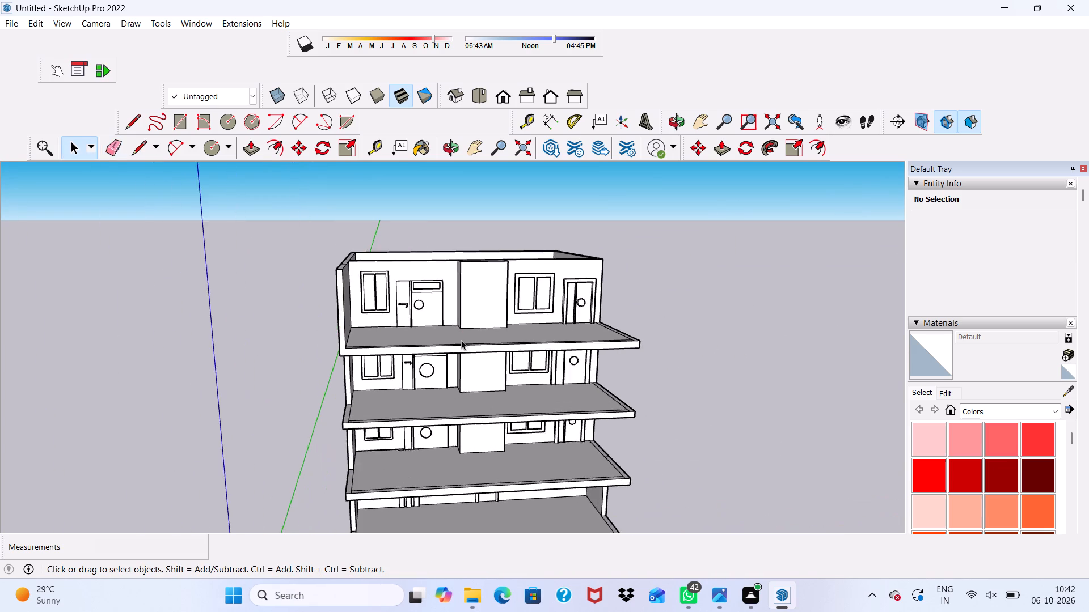
scroll(390, 409, up, 8)
scroll(302, 349, up, 4)
click(315, 338)
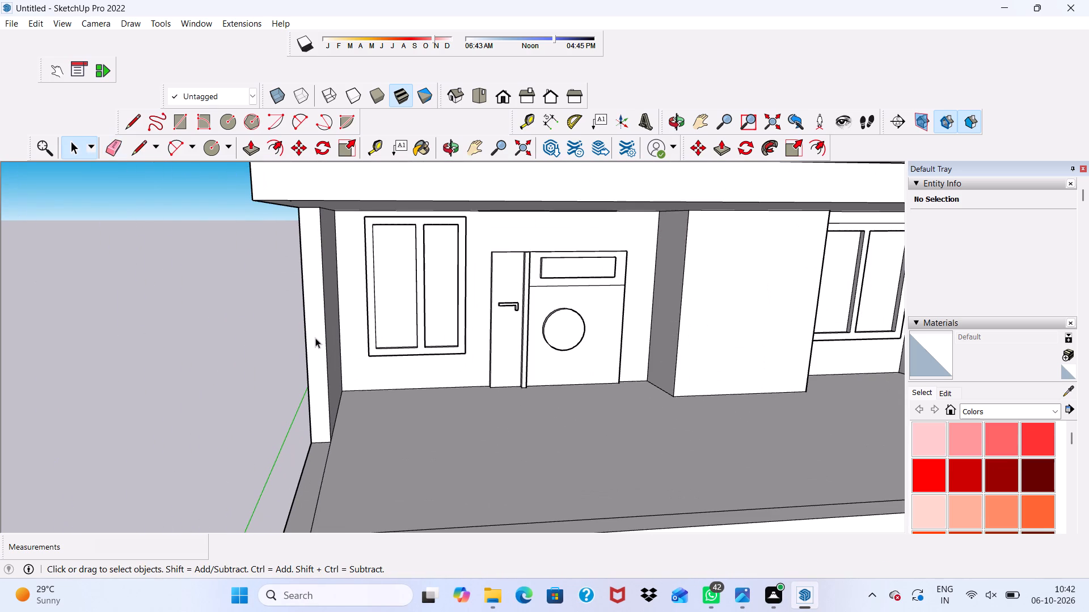
click(252, 146)
scroll(305, 250, down, 4)
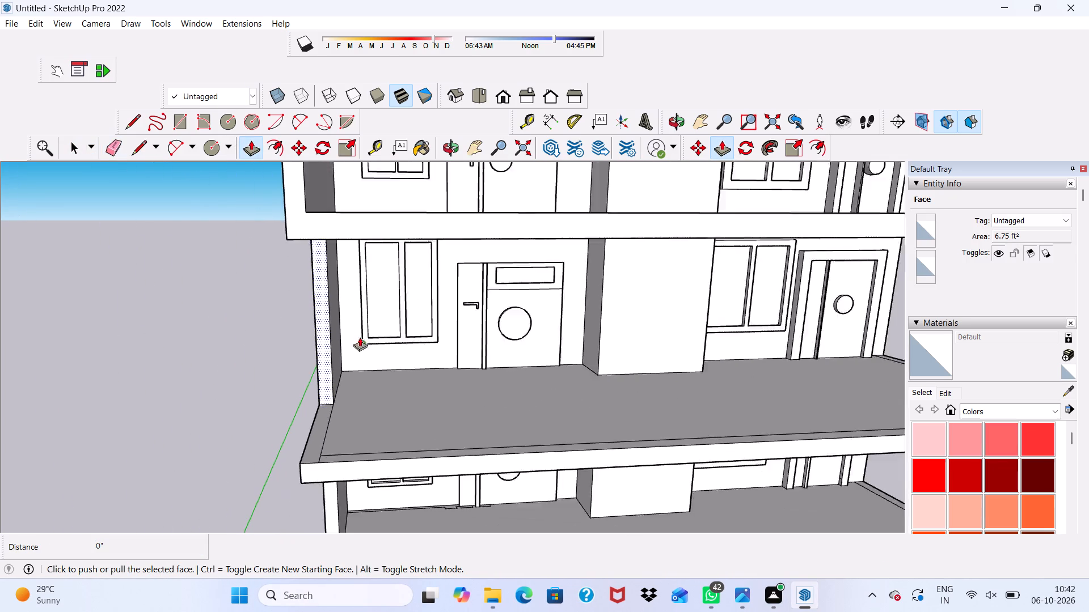
scroll(360, 337, down, 1)
scroll(353, 373, up, 4)
click(316, 324)
scroll(296, 344, down, 5)
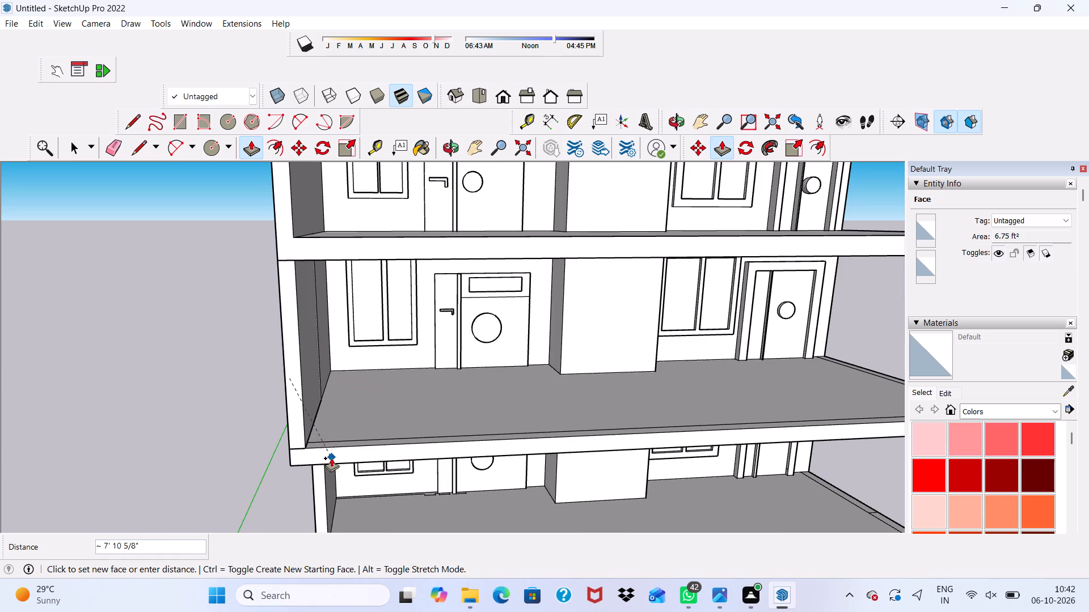
middle_drag(296, 448, 441, 377)
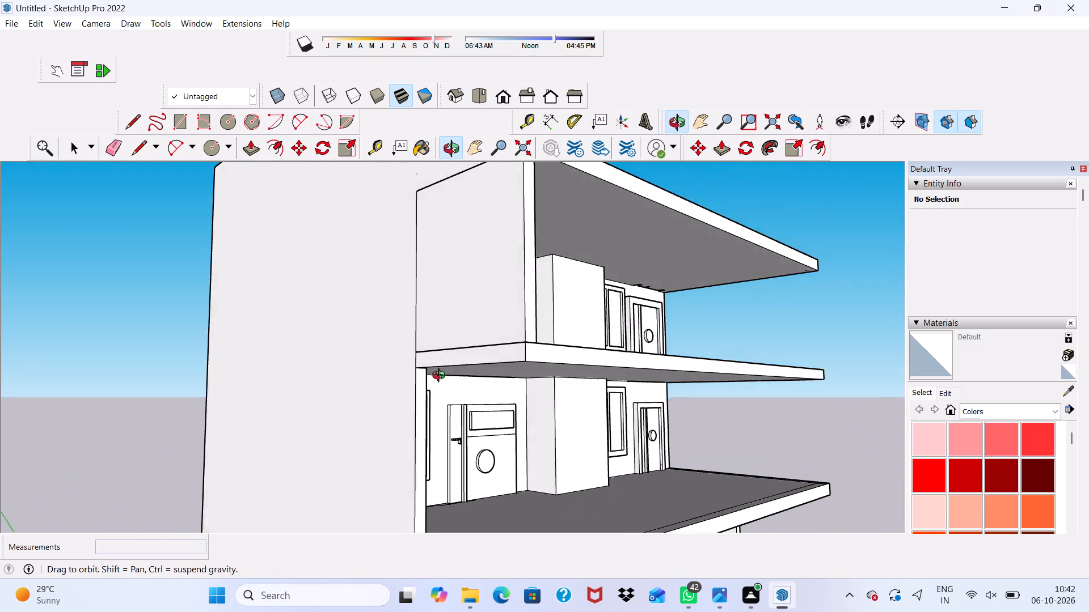
middle_drag(441, 377, 446, 373)
scroll(485, 360, up, 4)
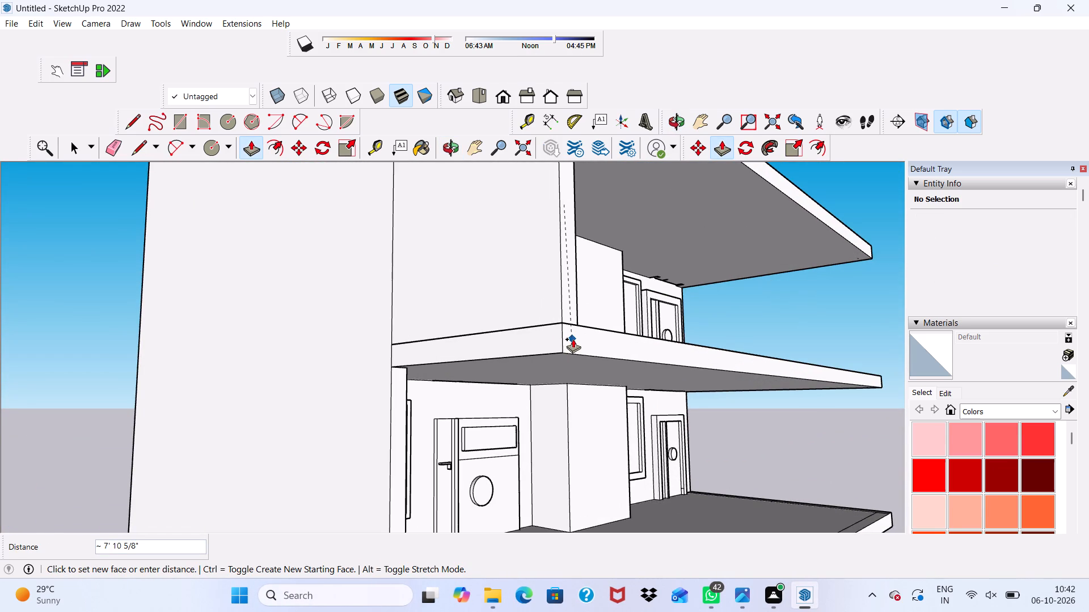
click(573, 339)
Push/Pull the side wall's end face two storeys below the top outward about 7' 10 5/8" to the balcony slab edge.
scroll(446, 344, down, 1)
scroll(438, 349, up, 1)
scroll(433, 352, down, 9)
scroll(417, 394, up, 5)
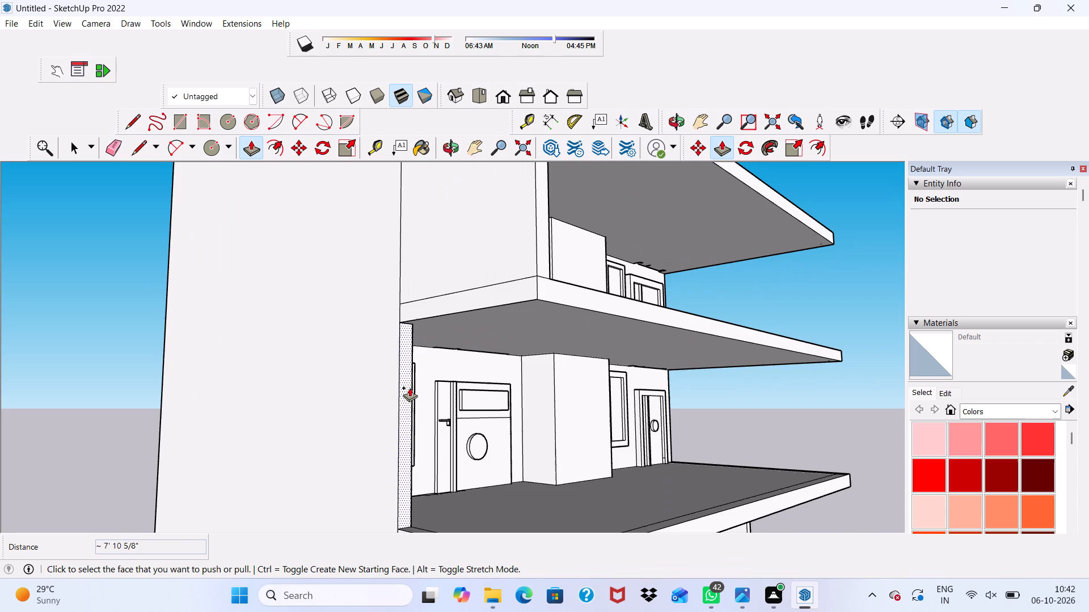
click(402, 386)
scroll(470, 380, down, 4)
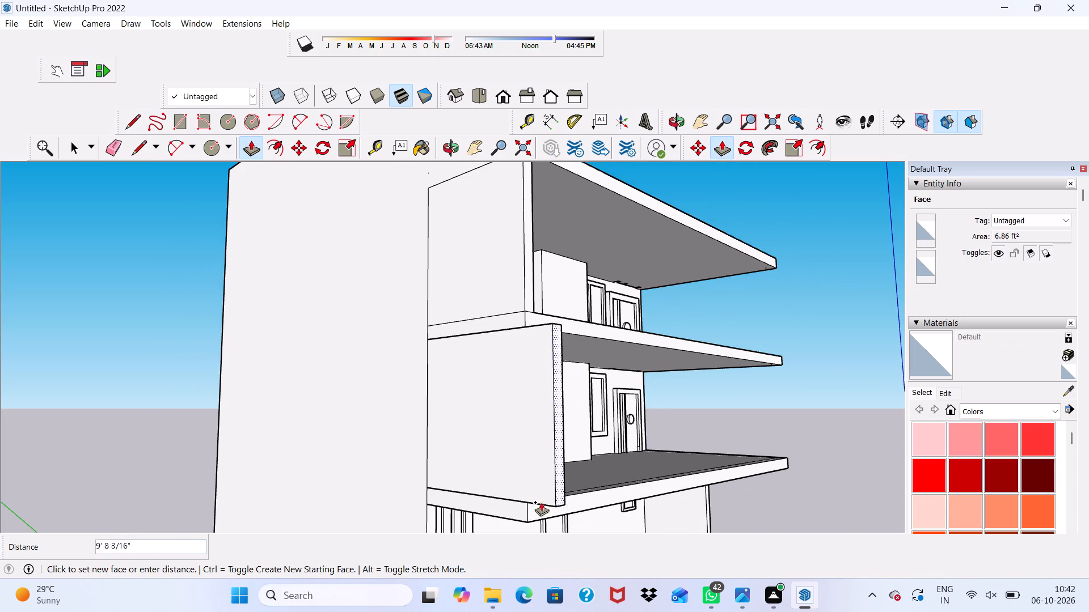
click(527, 513)
Erase the upper horizontal seam and vertical seam on the outer face of the side wall directly below the top storey.
scroll(468, 438, down, 3)
scroll(469, 432, up, 1)
scroll(471, 428, down, 2)
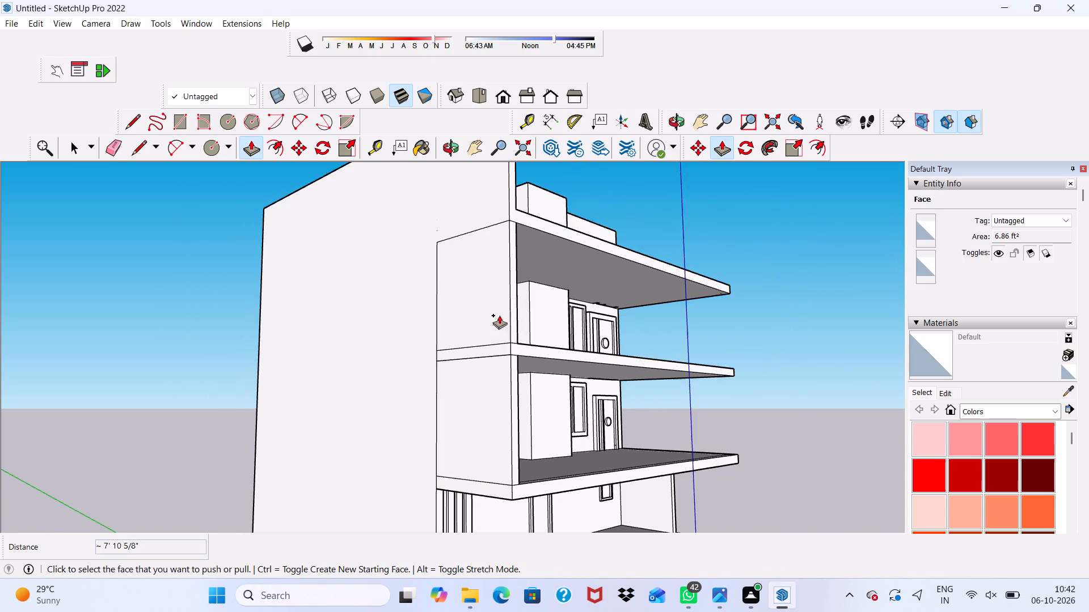
scroll(499, 315, down, 3)
scroll(452, 528, down, 3)
middle_drag(478, 484, 168, 516)
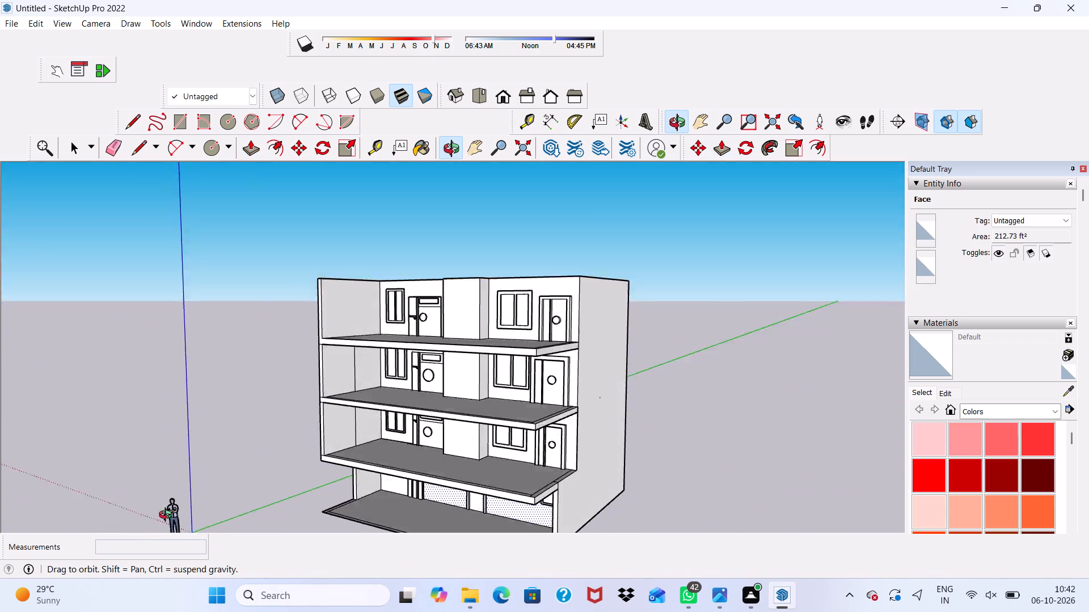
middle_drag(168, 516, 443, 495)
click(117, 141)
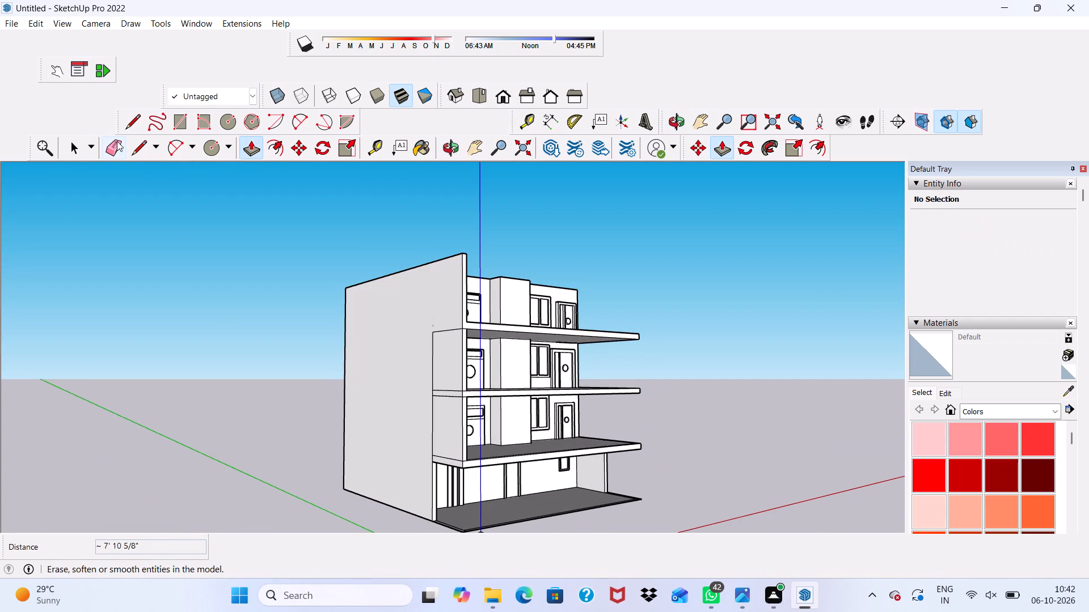
scroll(302, 263, up, 4)
drag(517, 355, 509, 409)
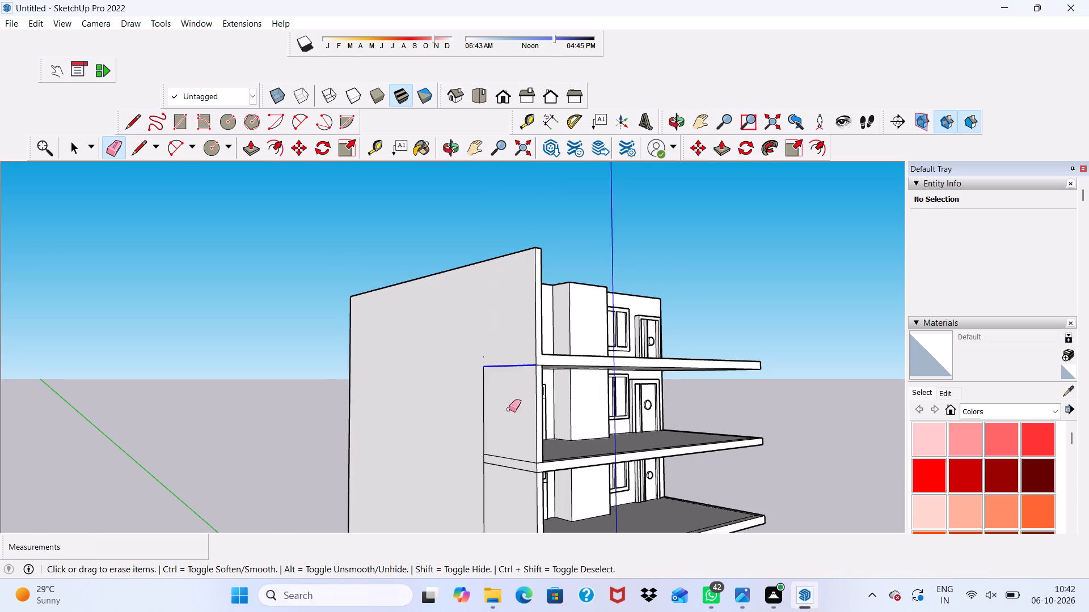
drag(509, 409, 477, 442)
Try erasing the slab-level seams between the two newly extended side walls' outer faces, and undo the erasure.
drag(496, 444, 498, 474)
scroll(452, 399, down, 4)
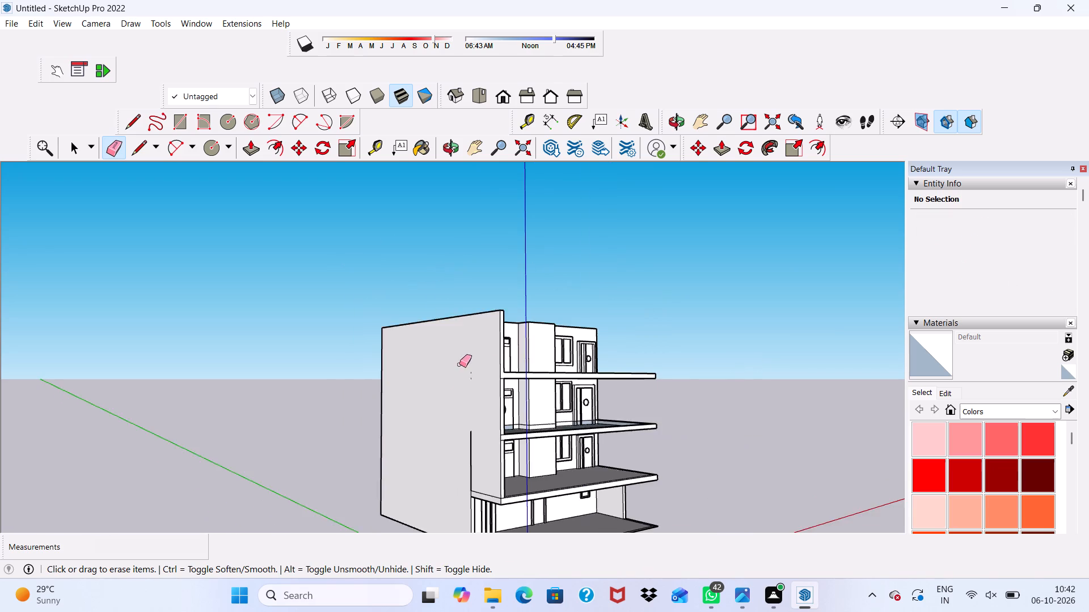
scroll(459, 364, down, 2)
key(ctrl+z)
Erase the horizontal slab seams and the lower storey's vertical seam on the outer face of the extended side wall.
scroll(499, 409, up, 7)
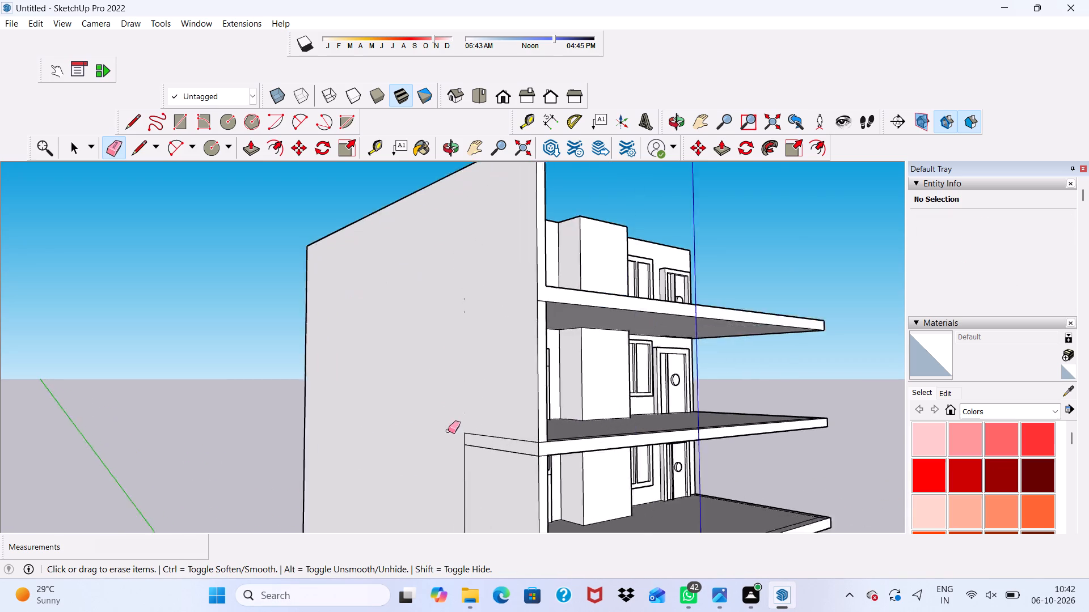
scroll(448, 431, up, 6)
drag(501, 432, 506, 457)
scroll(505, 458, down, 1)
scroll(501, 461, up, 1)
scroll(498, 465, down, 2)
drag(502, 464, 502, 469)
click(462, 459)
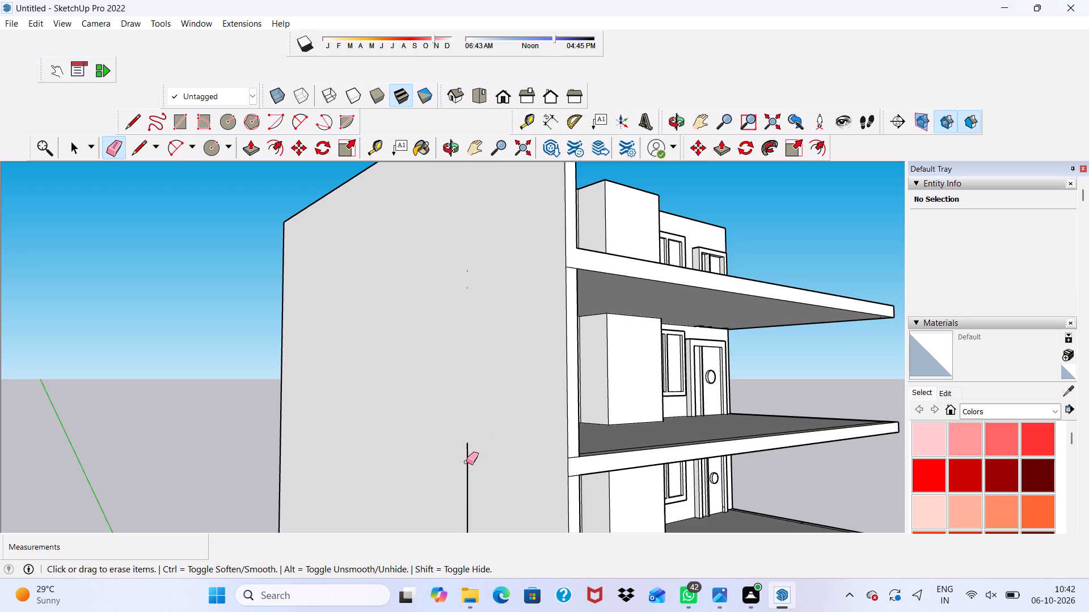
click(466, 462)
scroll(469, 456, down, 1)
scroll(469, 455, up, 1)
scroll(471, 454, down, 2)
drag(474, 452, 467, 453)
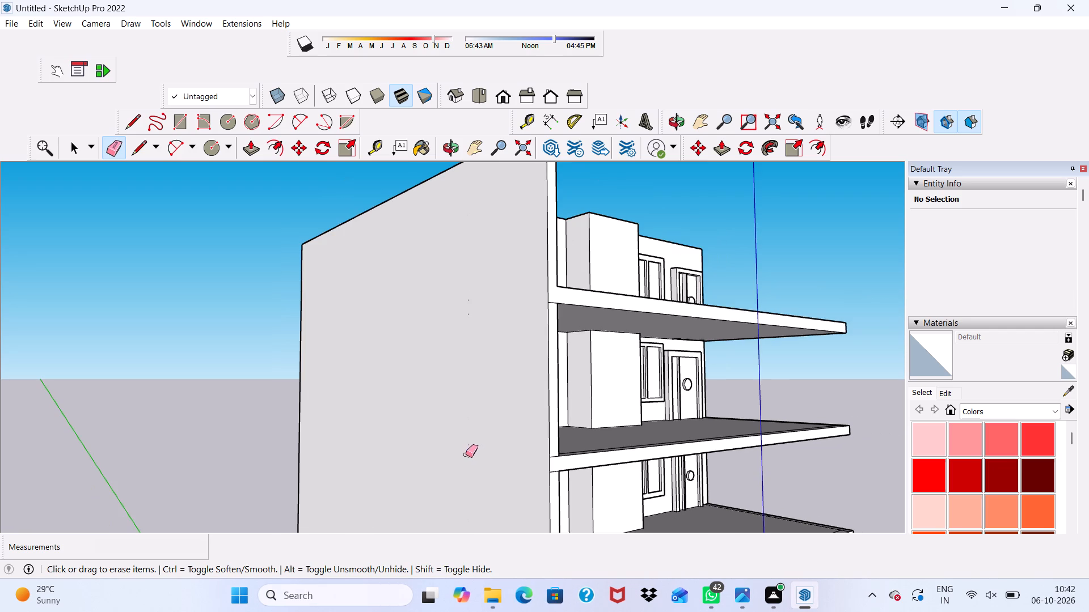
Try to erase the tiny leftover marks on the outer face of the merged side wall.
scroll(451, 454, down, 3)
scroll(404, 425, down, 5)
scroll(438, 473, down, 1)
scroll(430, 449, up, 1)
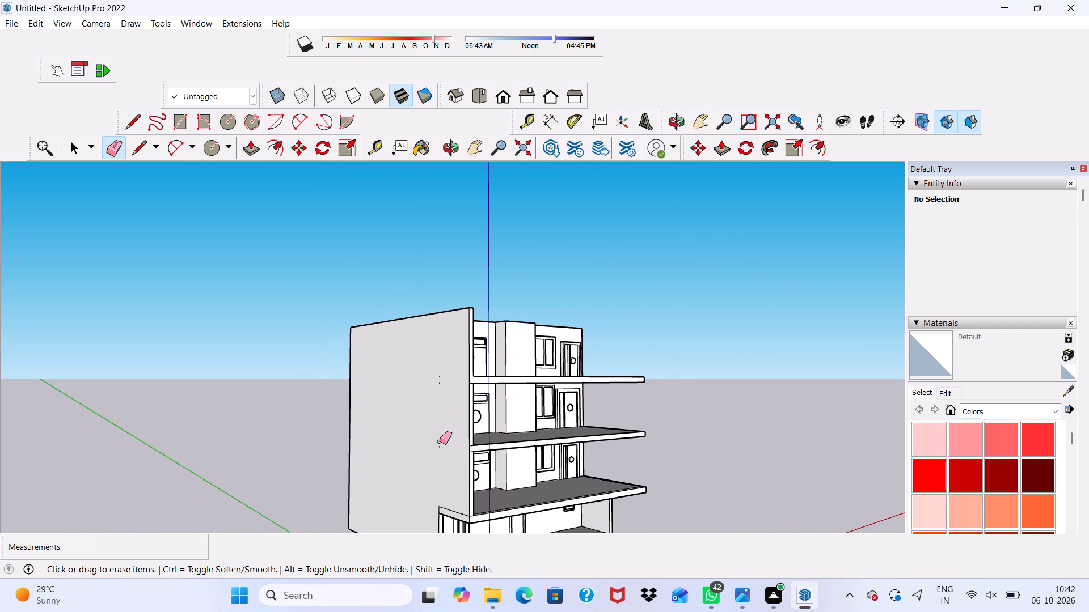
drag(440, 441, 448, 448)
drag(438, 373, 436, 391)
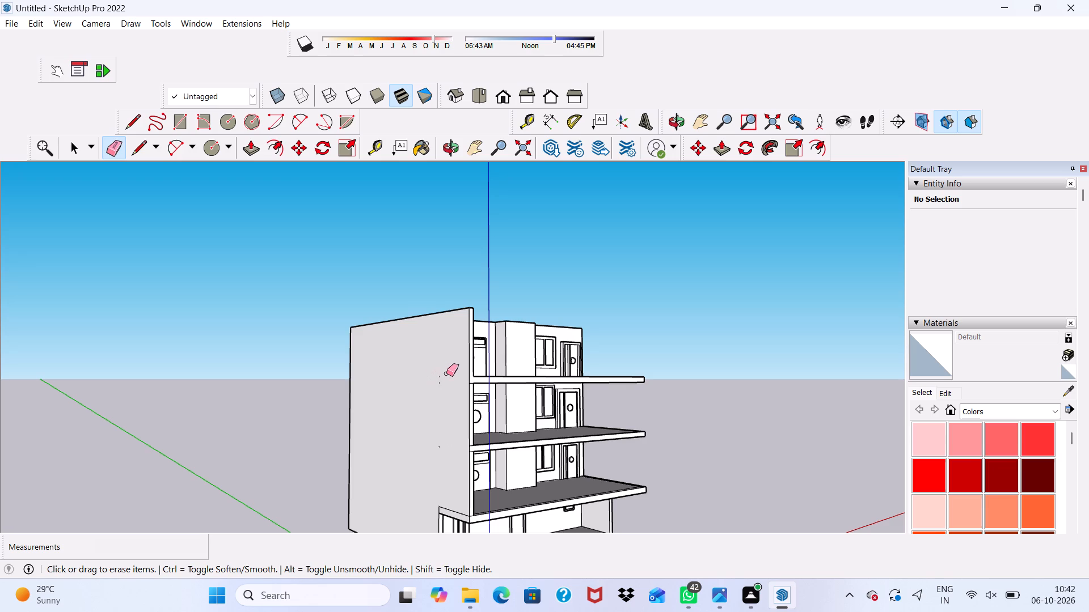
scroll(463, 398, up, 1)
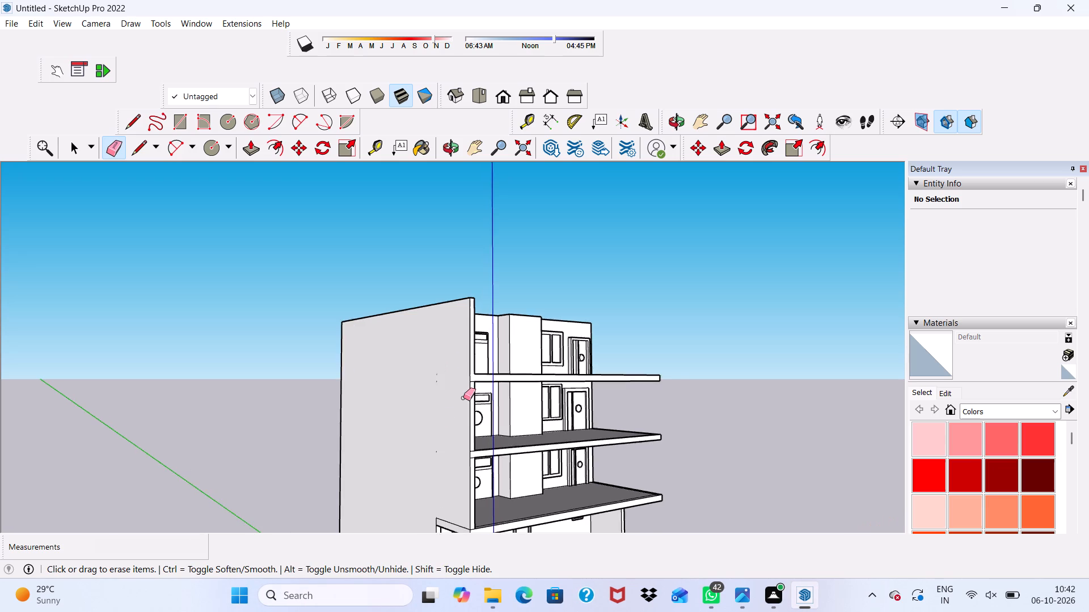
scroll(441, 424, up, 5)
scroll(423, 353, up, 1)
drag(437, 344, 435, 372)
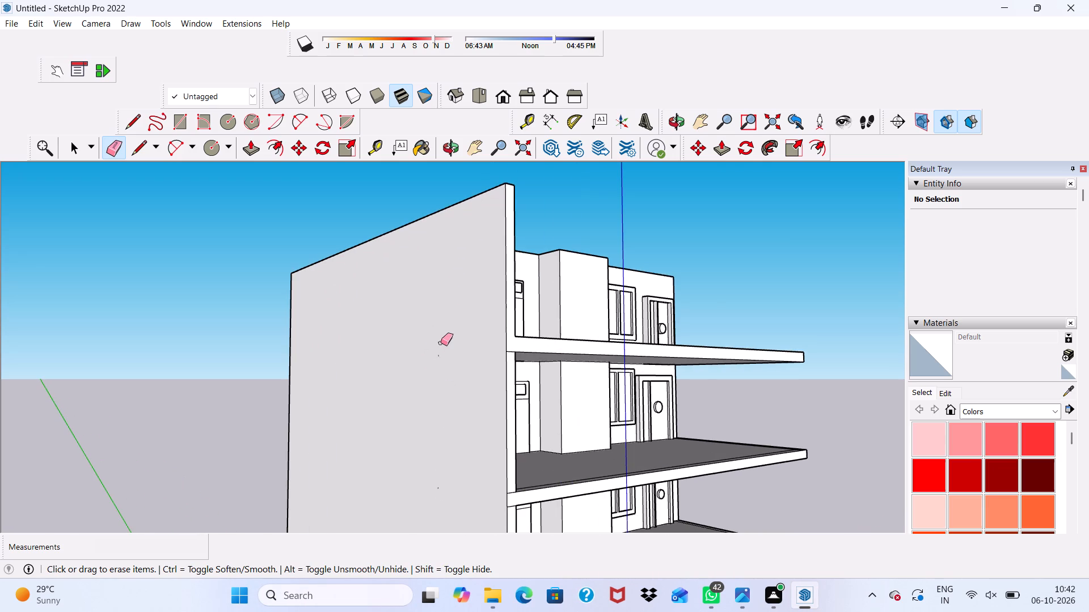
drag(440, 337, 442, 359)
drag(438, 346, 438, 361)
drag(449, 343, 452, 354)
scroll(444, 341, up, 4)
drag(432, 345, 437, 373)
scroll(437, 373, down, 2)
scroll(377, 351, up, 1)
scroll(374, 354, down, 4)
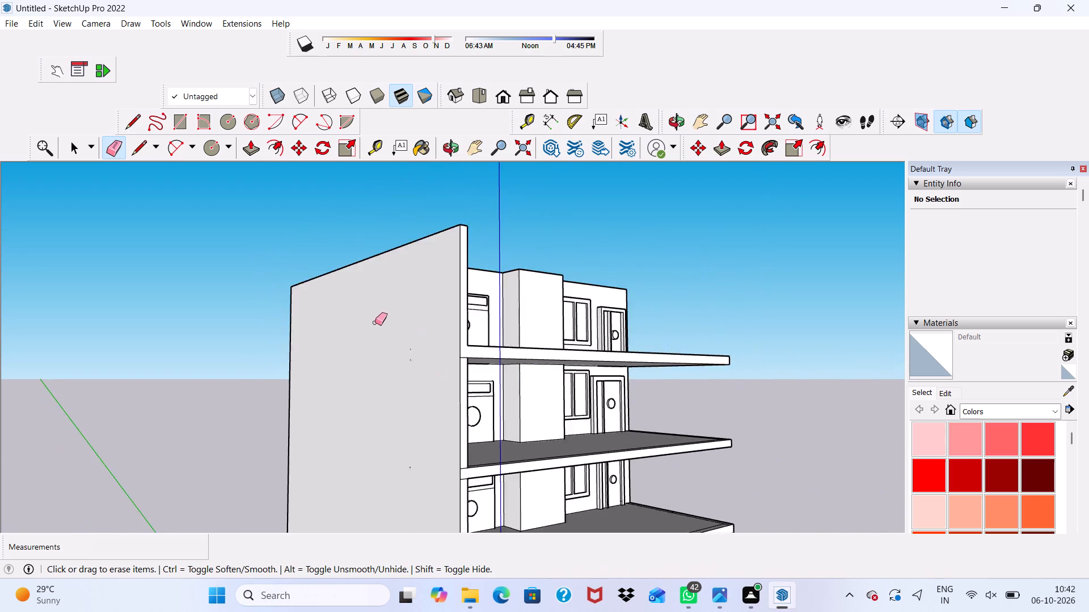
Erase the vertical seam on the inner face of the extended side wall directly below the top storey.
scroll(375, 322, down, 3)
scroll(373, 321, up, 1)
scroll(373, 323, down, 3)
middle_drag(446, 330, 206, 348)
scroll(312, 411, up, 2)
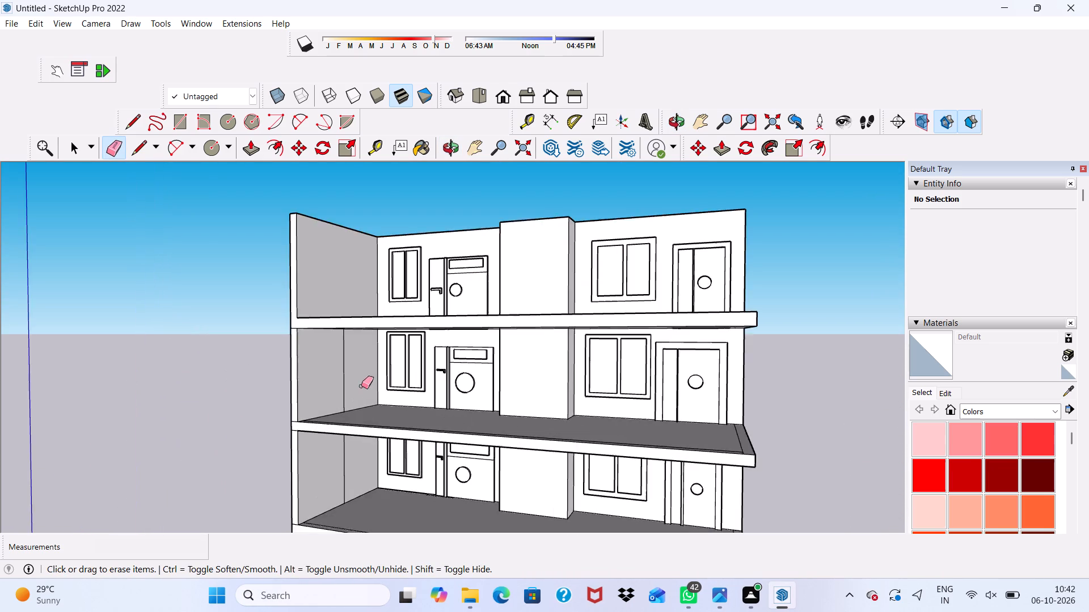
scroll(361, 386, up, 6)
drag(337, 373, 347, 365)
drag(326, 371, 332, 365)
drag(351, 352, 331, 364)
scroll(277, 376, down, 4)
scroll(254, 459, up, 1)
Erase the vertical seam on the inner face of the extended side wall two storeys below the top.
middle_drag(335, 515, 355, 451)
scroll(334, 462, up, 3)
drag(286, 474, 315, 465)
scroll(190, 435, down, 3)
scroll(185, 437, up, 1)
scroll(396, 329, down, 4)
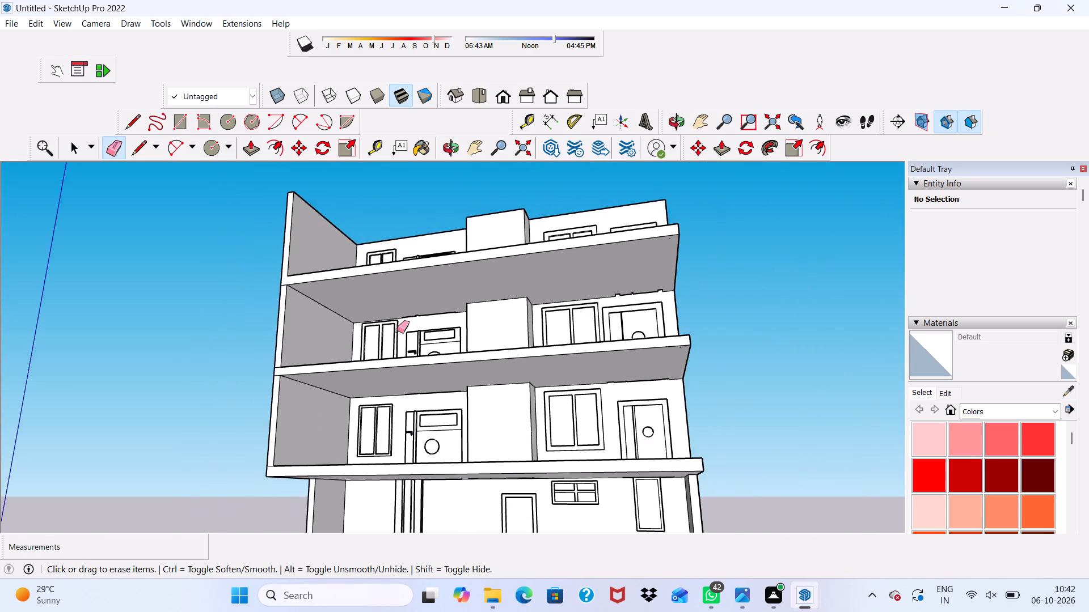
Examine the extended side walls and balcony slabs of all storeys from the front and above.
middle_drag(398, 330, 433, 434)
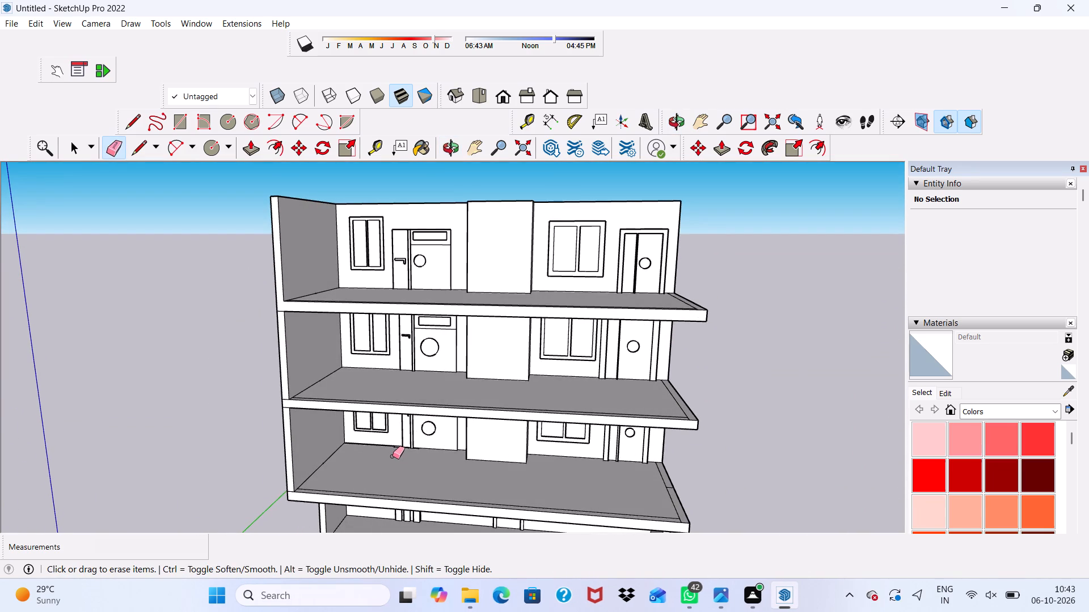
key(space)
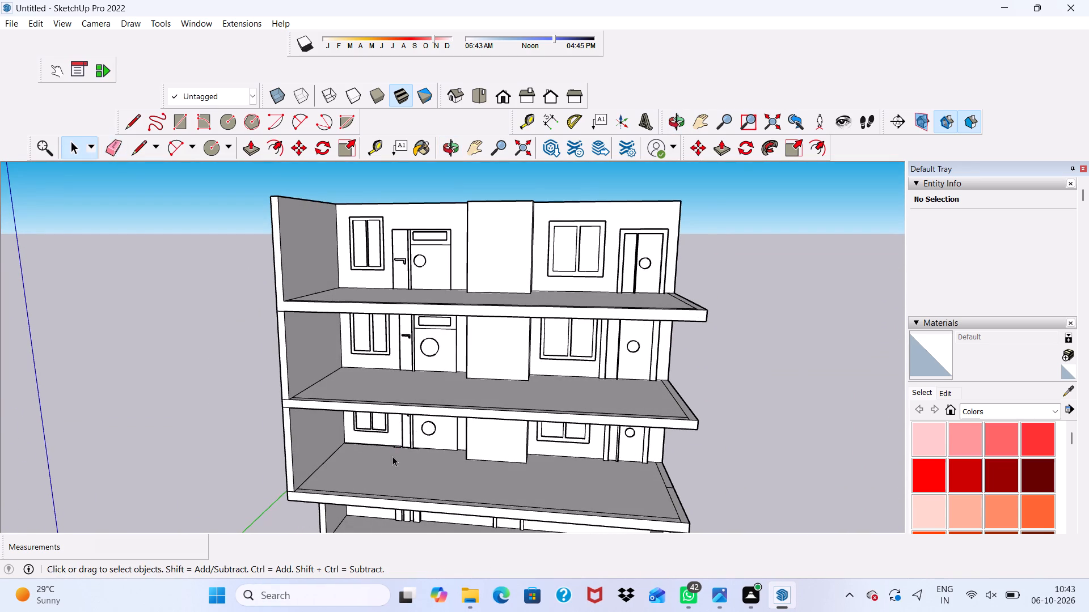
scroll(384, 468, down, 3)
scroll(407, 456, up, 2)
scroll(407, 430, down, 2)
scroll(416, 279, down, 4)
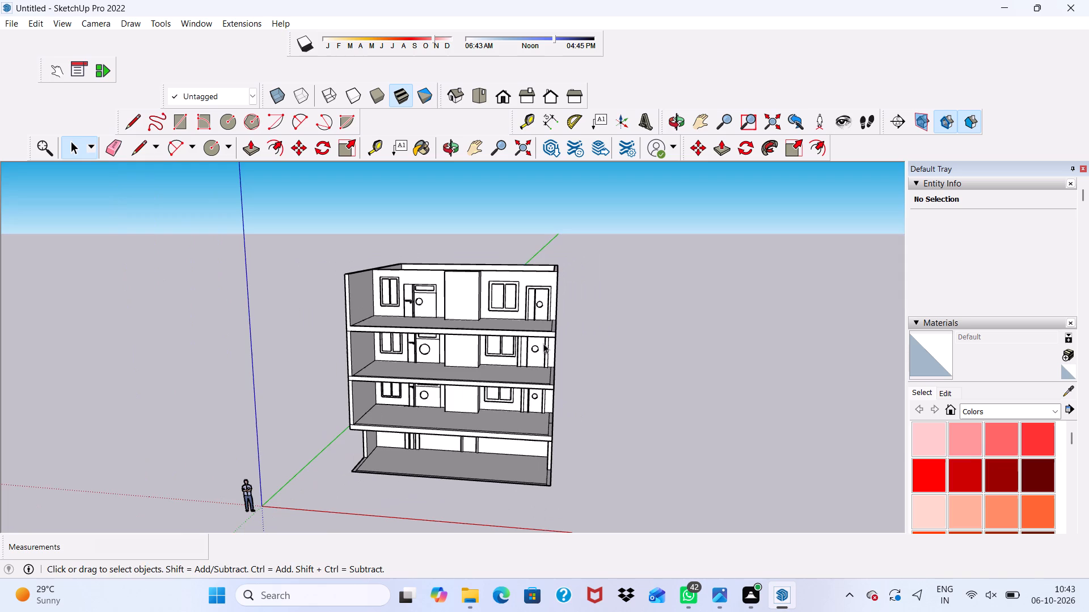
middle_drag(560, 373, 491, 423)
scroll(459, 329, up, 3)
scroll(335, 215, up, 1)
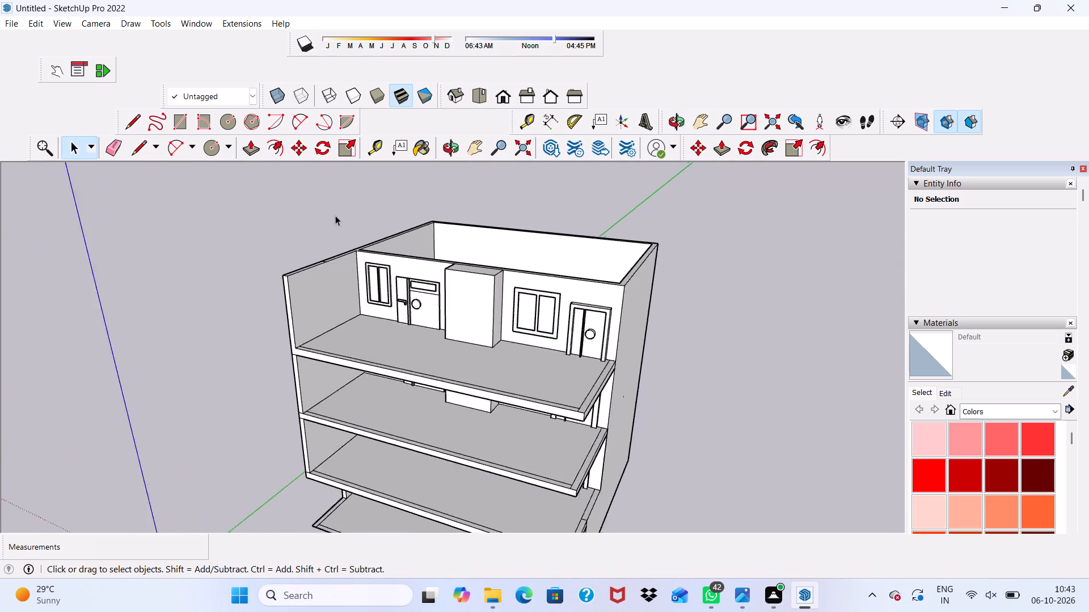
scroll(335, 215, up, 2)
scroll(335, 215, down, 2)
scroll(335, 228, up, 1)
scroll(334, 241, down, 2)
Examine the building from above on all sides, including the inner walls of the open top-storey room.
middle_drag(347, 278, 588, 362)
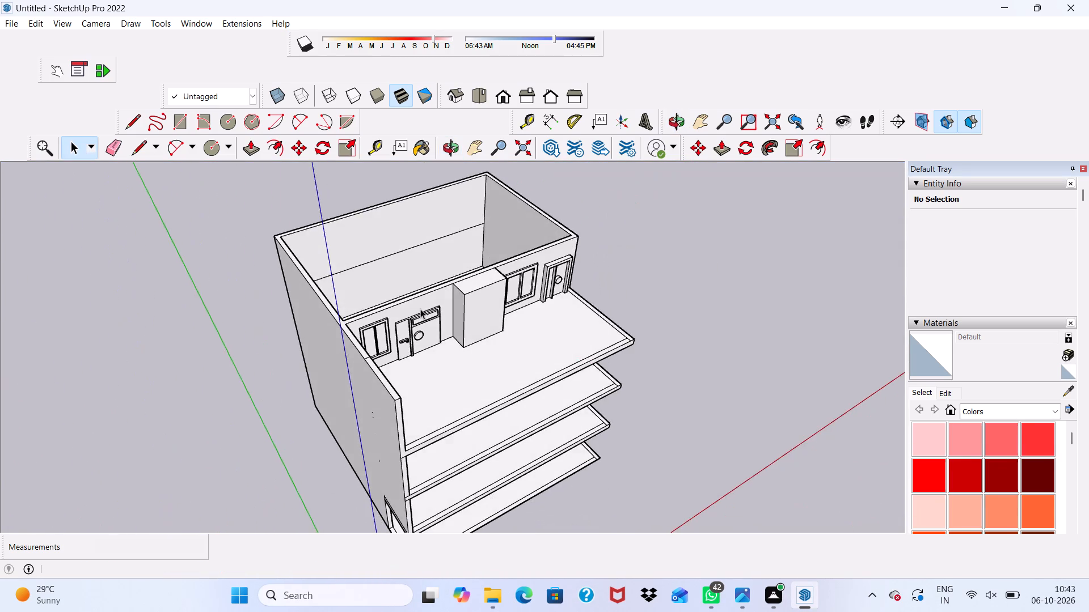
scroll(324, 278, up, 6)
scroll(464, 215, down, 10)
middle_drag(580, 279, 337, 303)
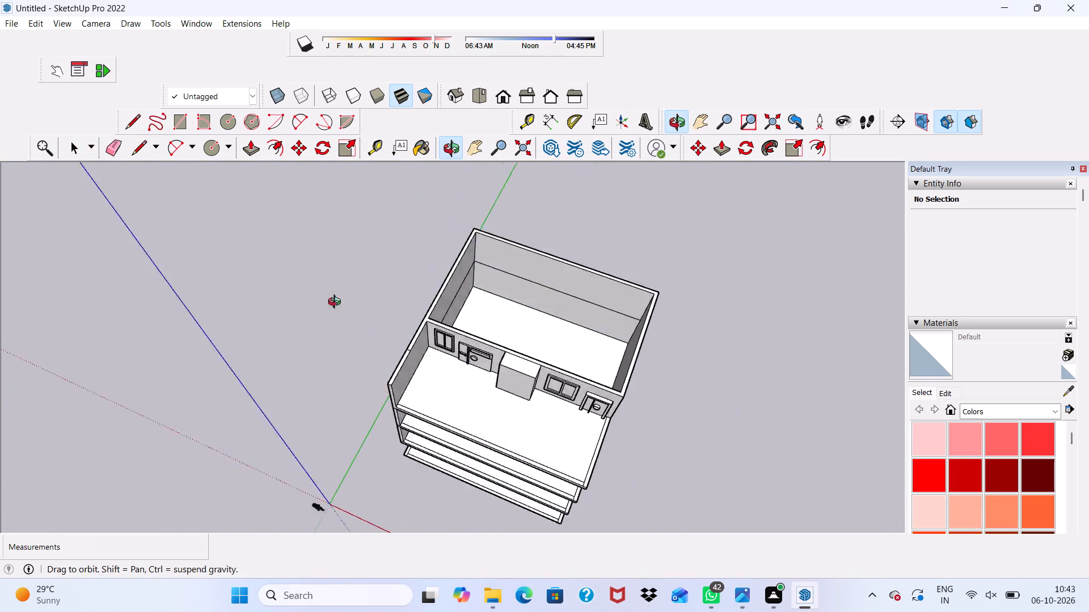
middle_drag(337, 303, 340, 237)
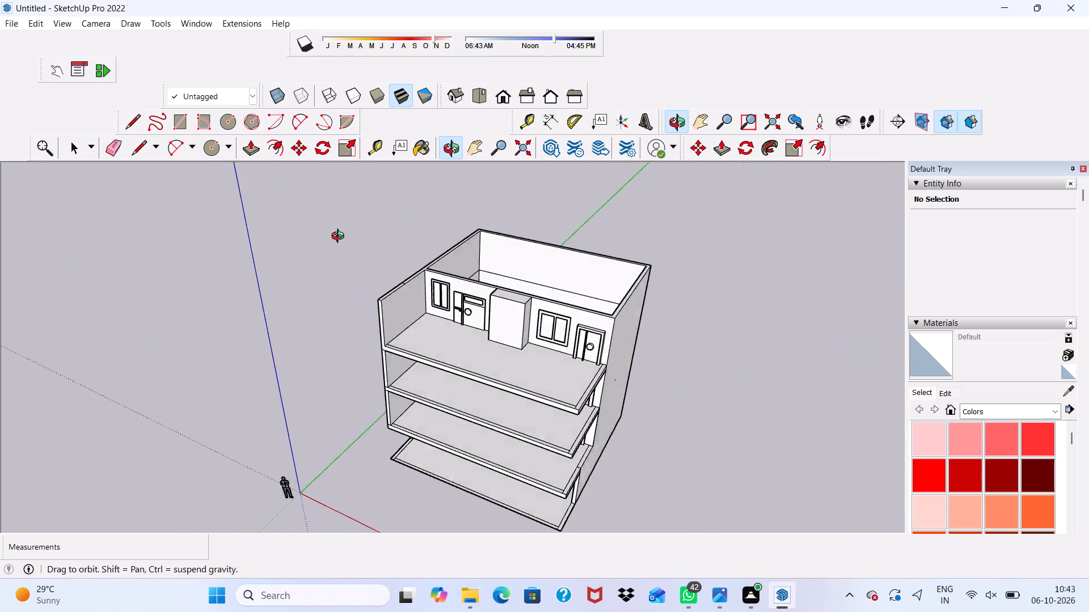
middle_drag(340, 237, 140, 341)
scroll(117, 316, up, 3)
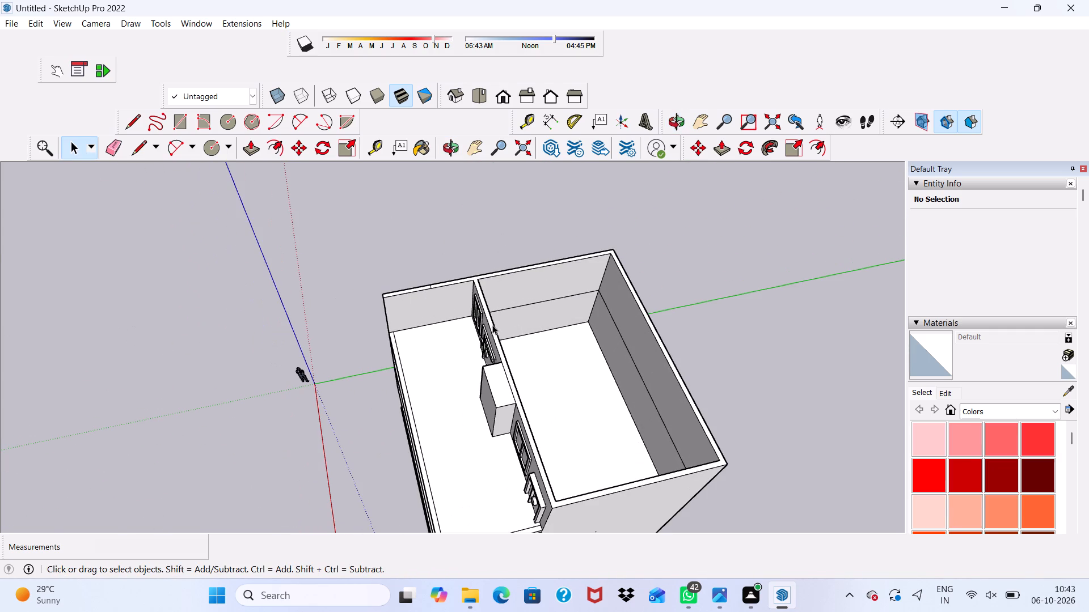
middle_drag(559, 318, 148, 244)
middle_drag(142, 252, 136, 273)
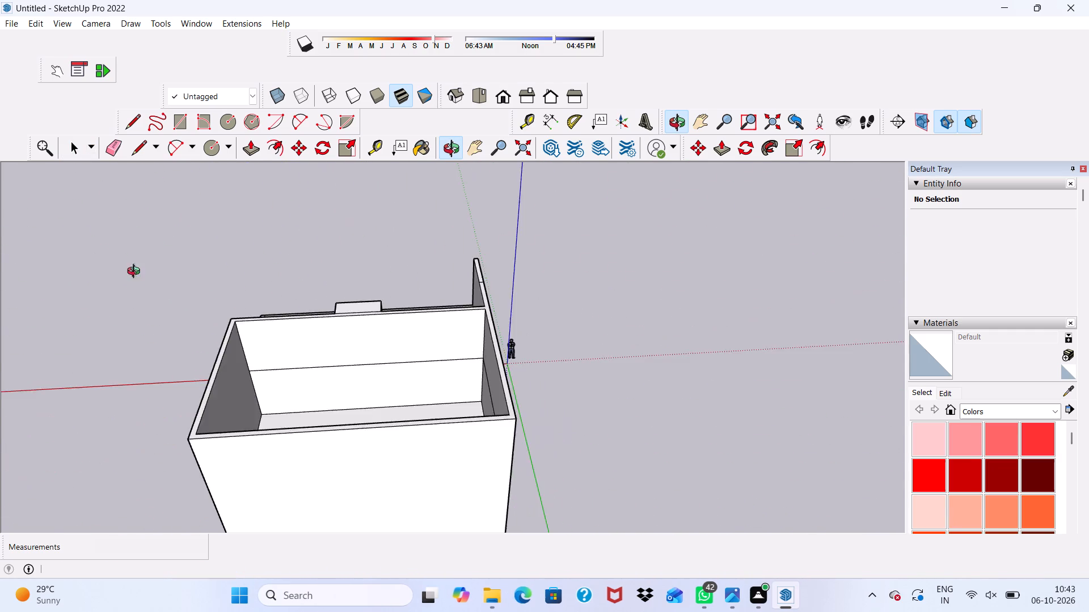
middle_drag(136, 273, 735, 181)
scroll(567, 410, up, 4)
middle_drag(529, 355, 622, 268)
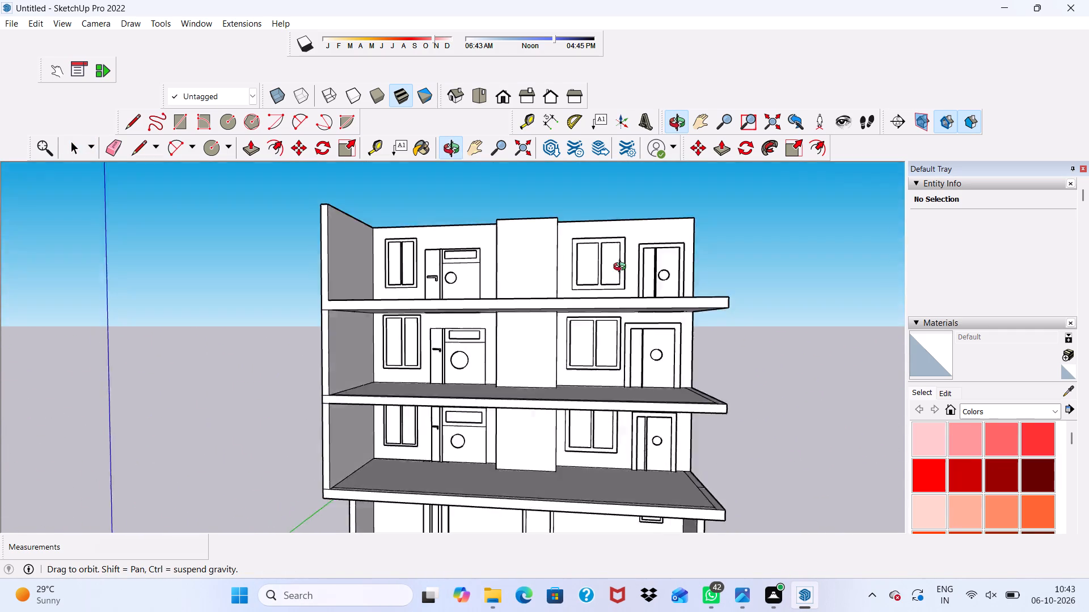
middle_drag(622, 268, 70, 453)
scroll(579, 457, up, 1)
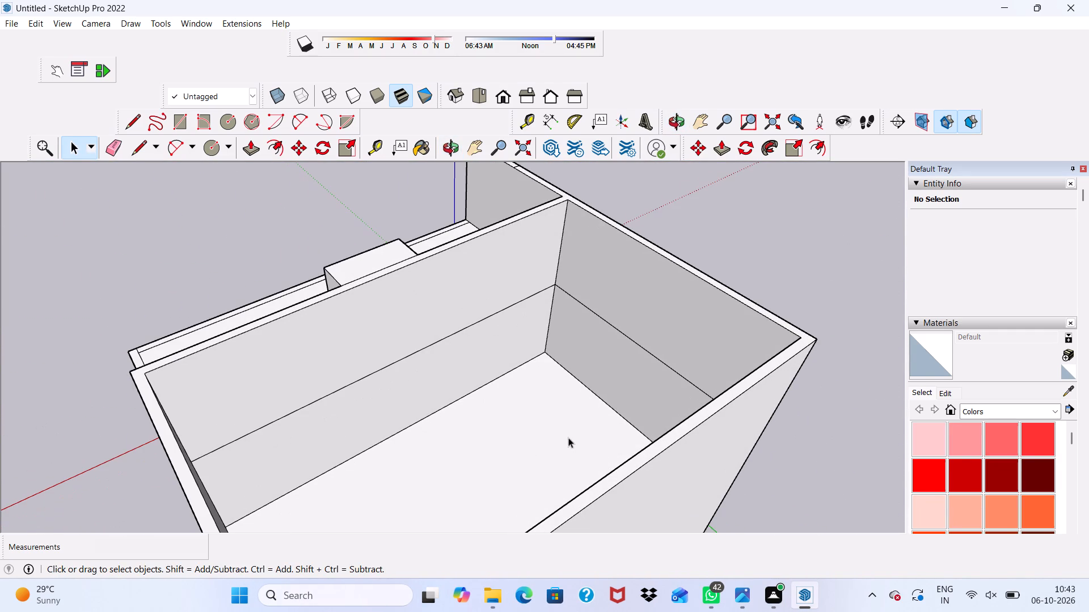
Push/Pull the open top-storey room's floor up 10' to the horizontal line on its walls.
click(542, 428)
click(253, 146)
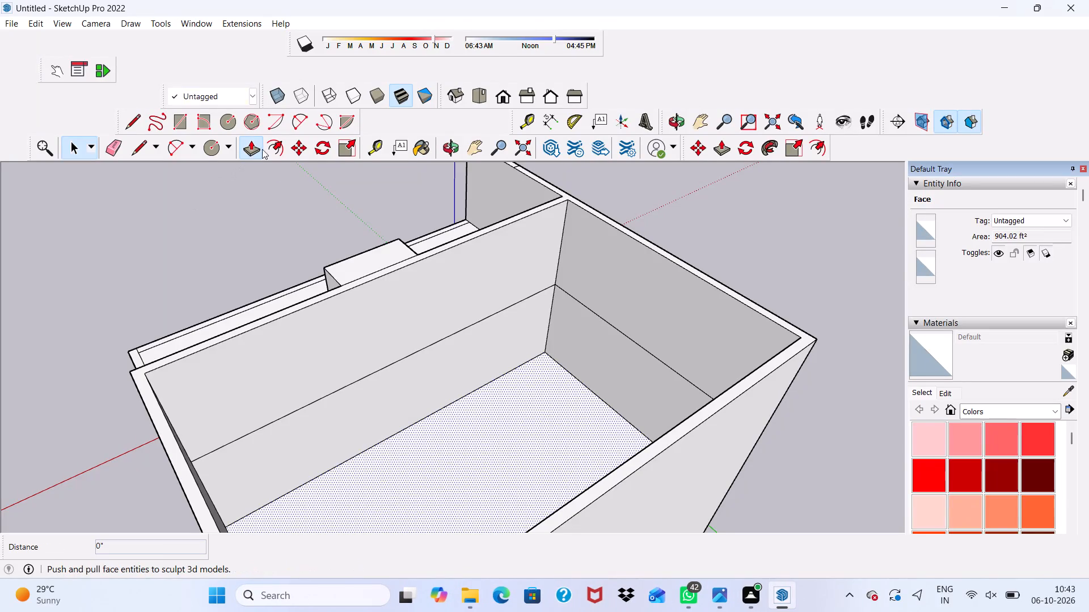
click(475, 457)
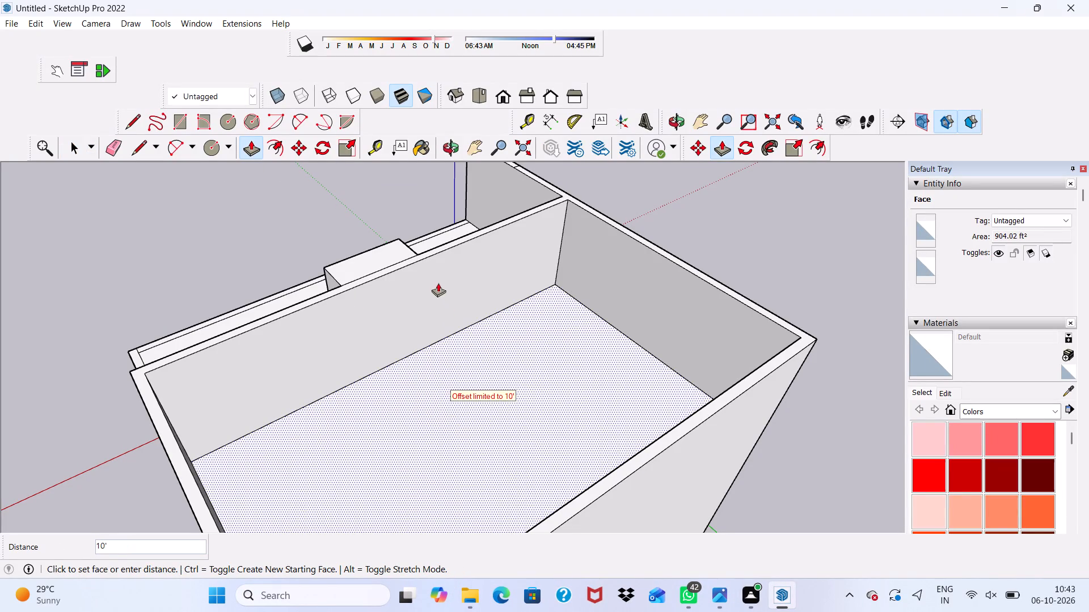
click(454, 338)
Examine the building's front, balconies and raised top-storey floor from several angles and distances.
scroll(435, 340, down, 4)
middle_drag(385, 371, 925, 243)
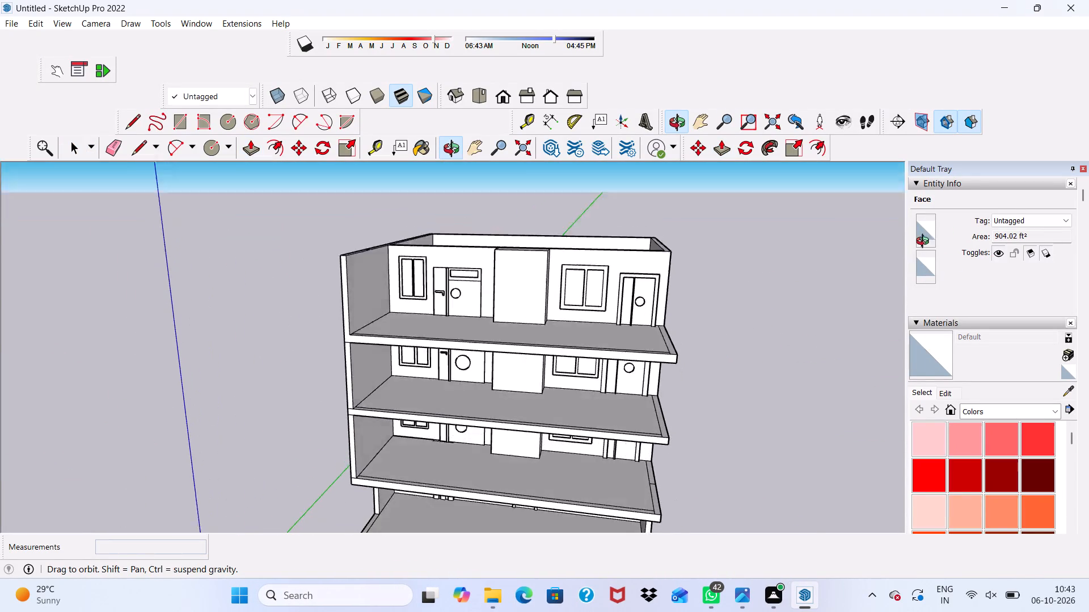
middle_drag(925, 243, 925, 239)
scroll(669, 258, up, 4)
scroll(528, 222, down, 3)
middle_drag(526, 224, 530, 332)
scroll(563, 345, down, 1)
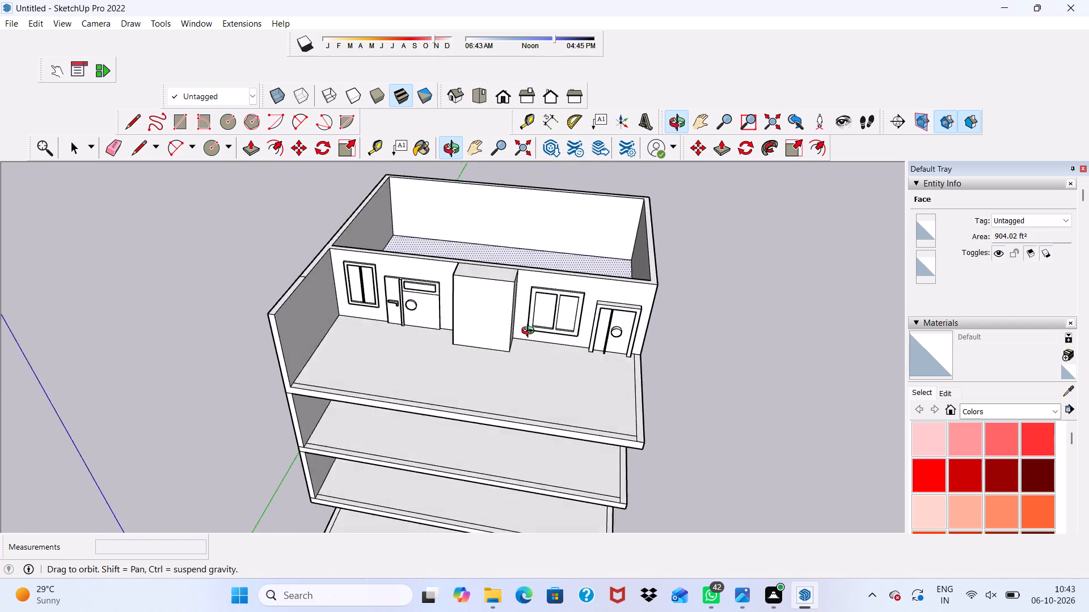
middle_drag(530, 332, 560, 239)
key(b)
scroll(657, 303, down, 2)
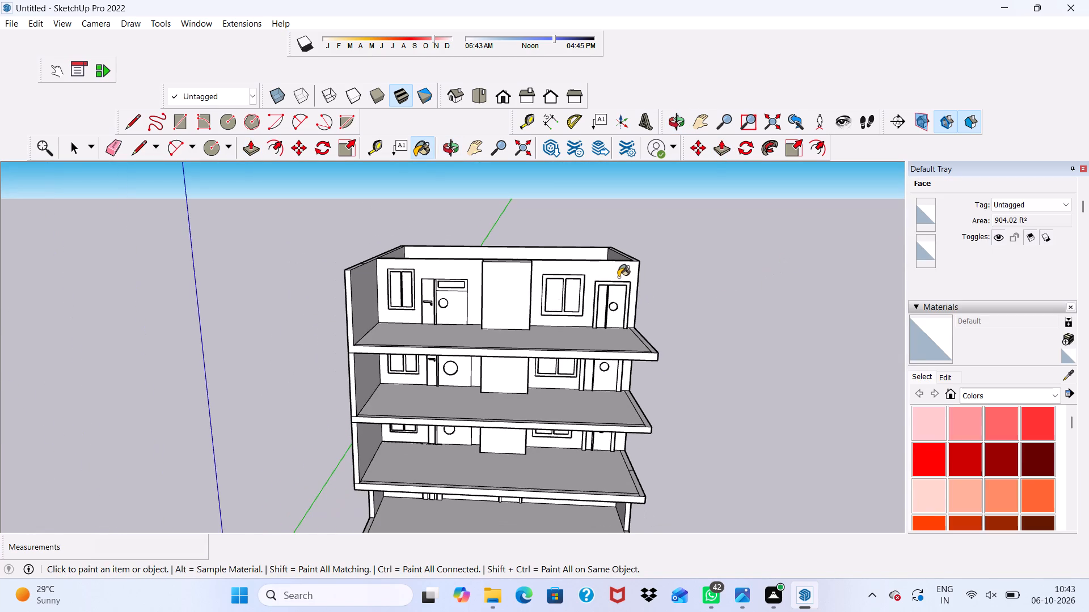
key(space)
click(719, 287)
scroll(652, 312, down, 7)
middle_drag(489, 246, 489, 248)
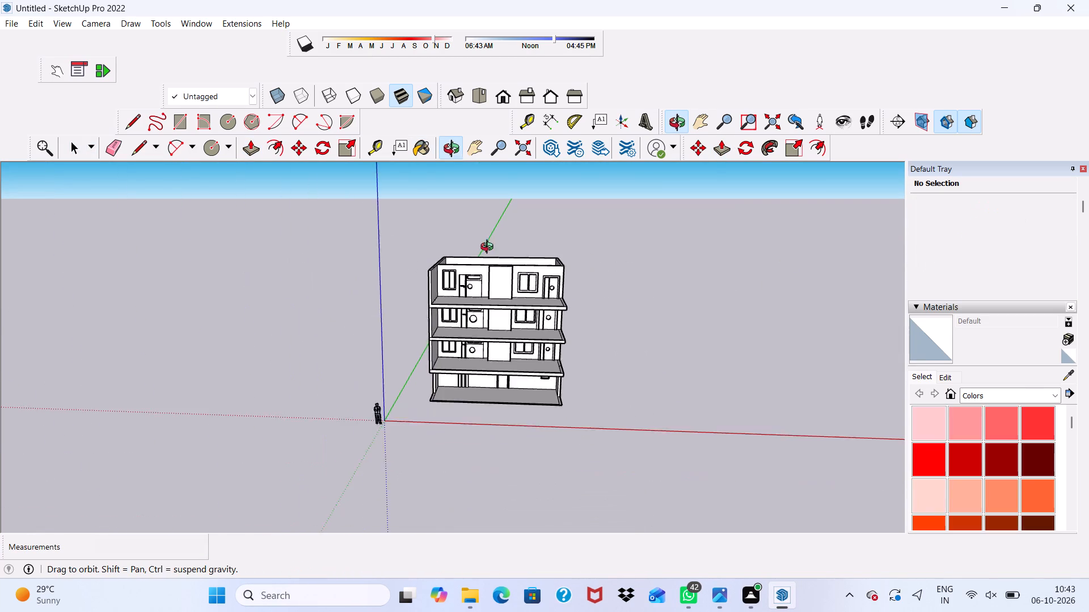
middle_drag(489, 248, 465, 234)
scroll(465, 234, up, 5)
scroll(512, 223, up, 1)
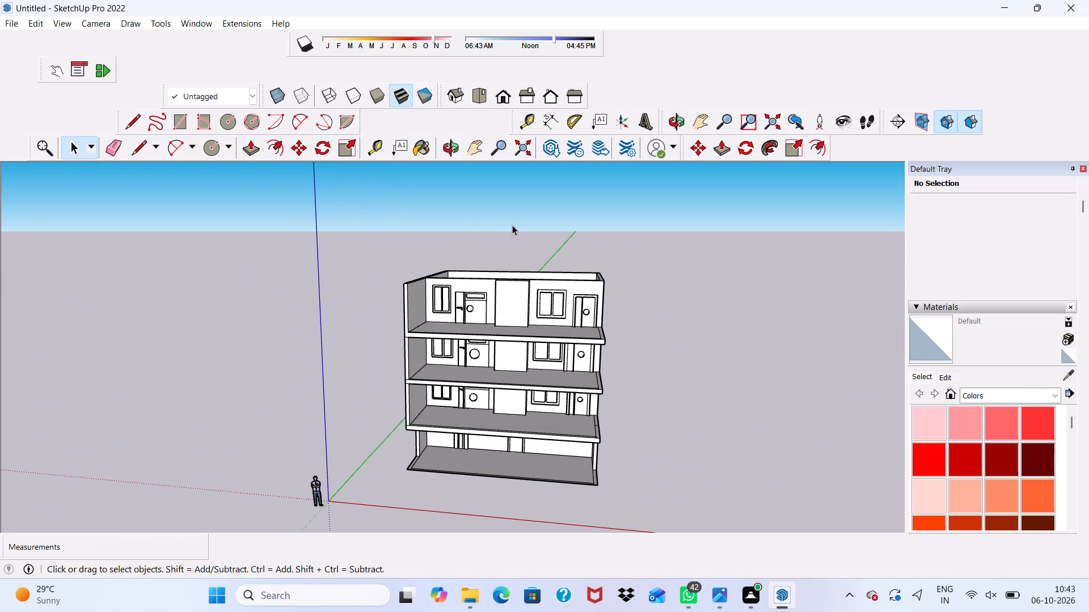
scroll(514, 226, down, 4)
Draw a rectangle about 39' 9" by 39' 9" from the rear corner of the top walls, reaching over the top balcony.
middle_drag(511, 236, 592, 423)
scroll(445, 201, up, 4)
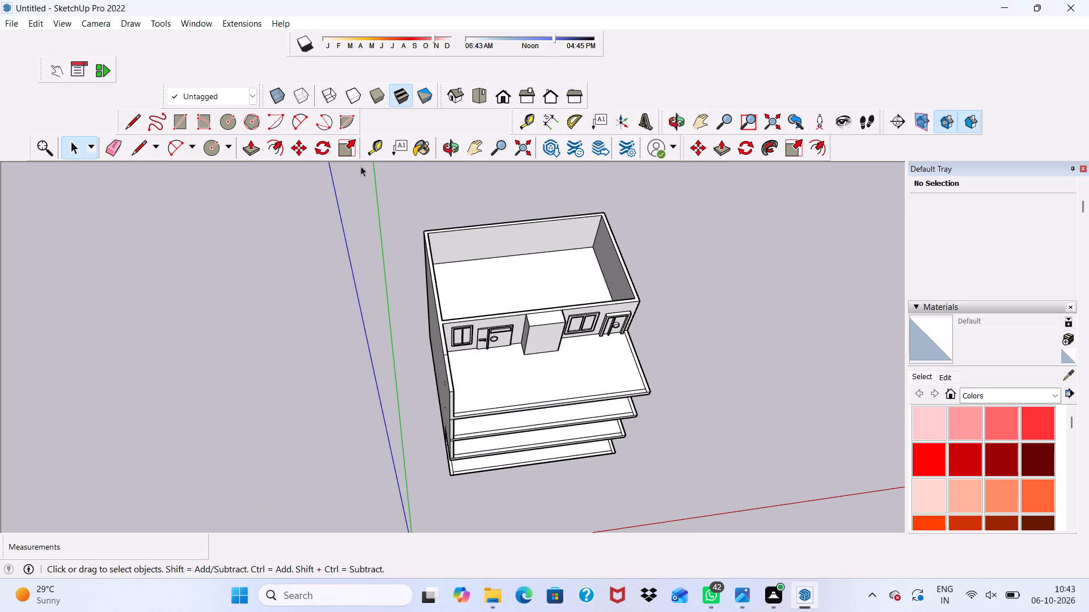
click(180, 120)
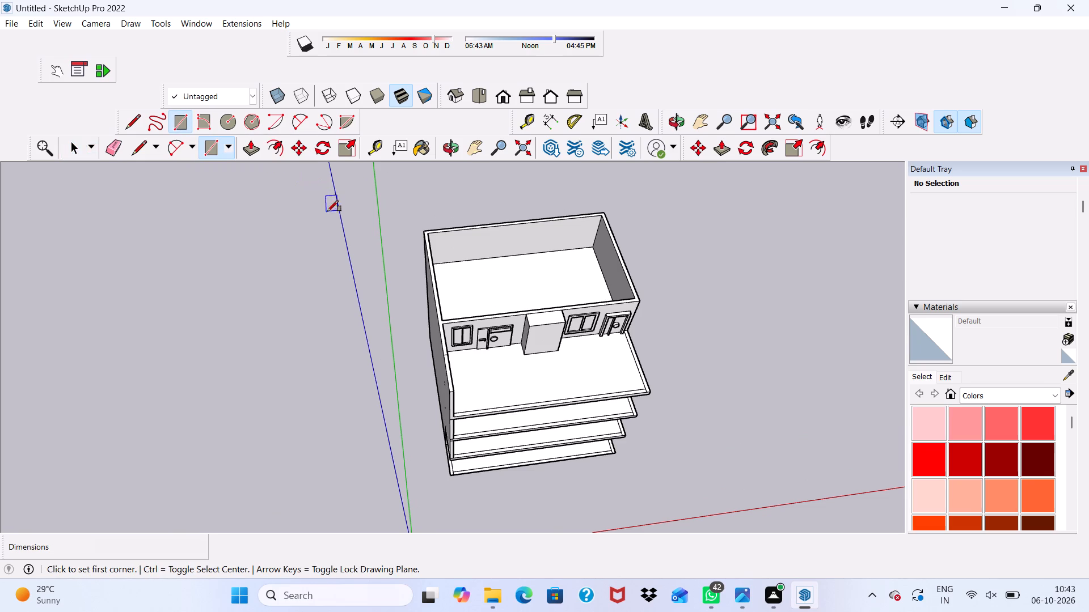
scroll(341, 232, up, 18)
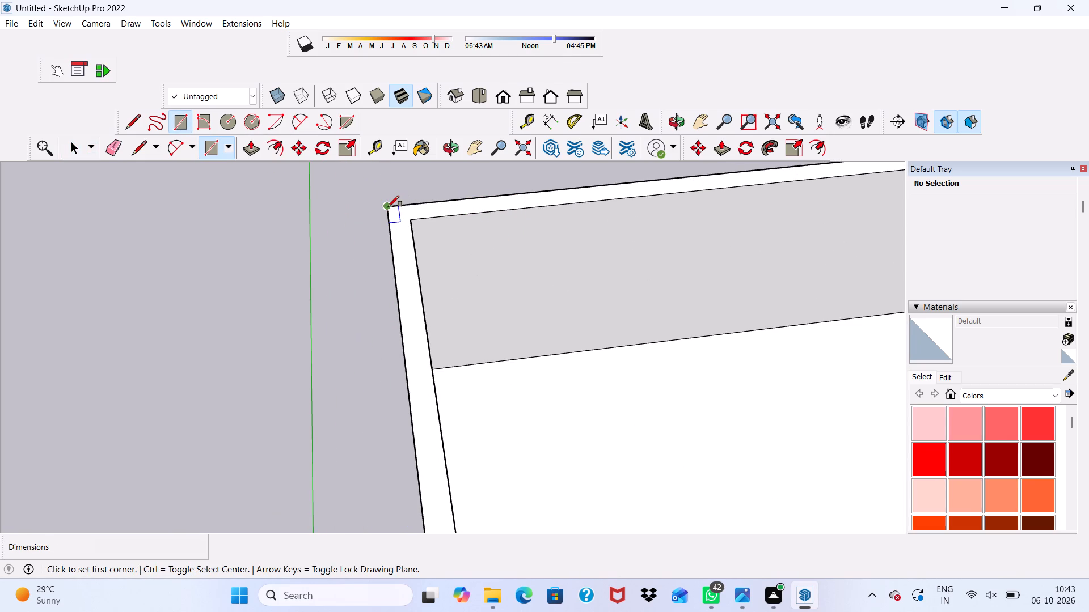
click(387, 207)
scroll(449, 210, down, 20)
scroll(449, 210, down, 1)
scroll(695, 210, up, 1)
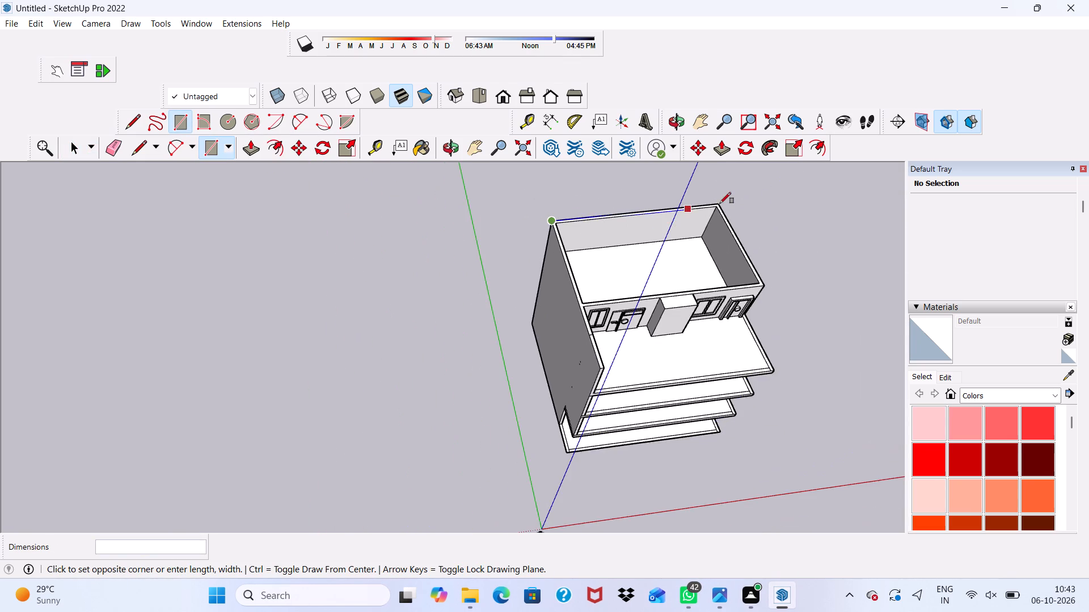
scroll(773, 251, up, 2)
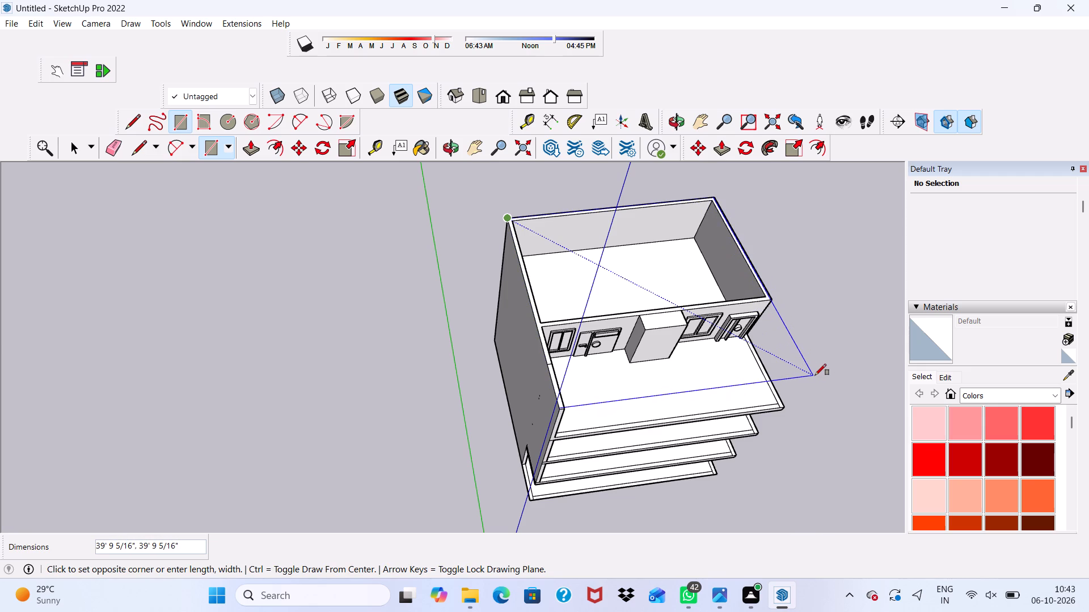
click(814, 375)
Push/Pull the roof face over the top balcony up 1' to form a slab.
middle_drag(783, 365, 679, 171)
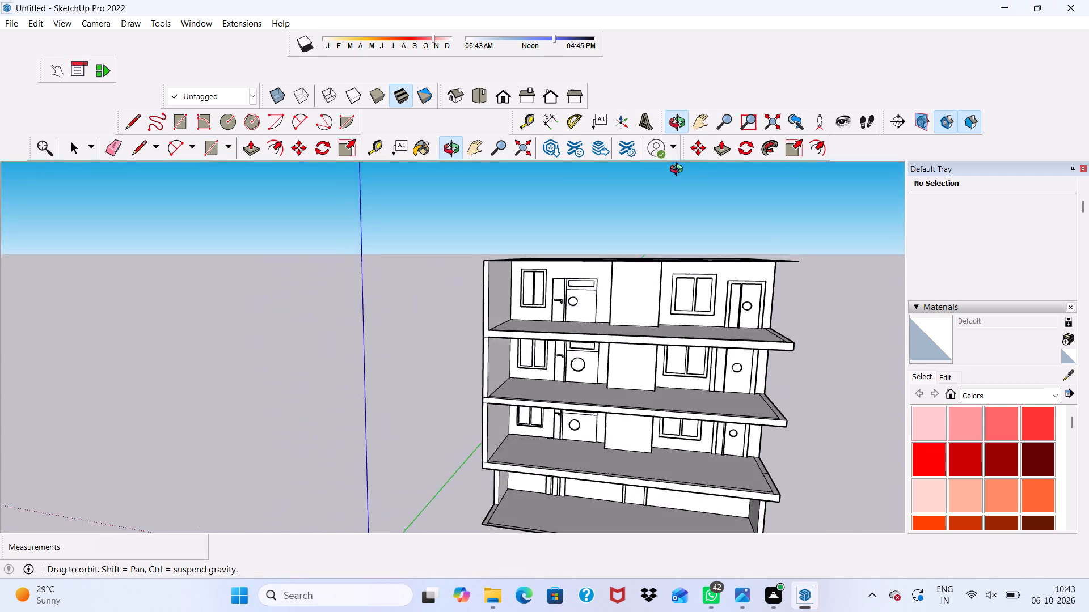
middle_drag(679, 171, 655, 297)
scroll(576, 310, up, 2)
key(space)
click(500, 367)
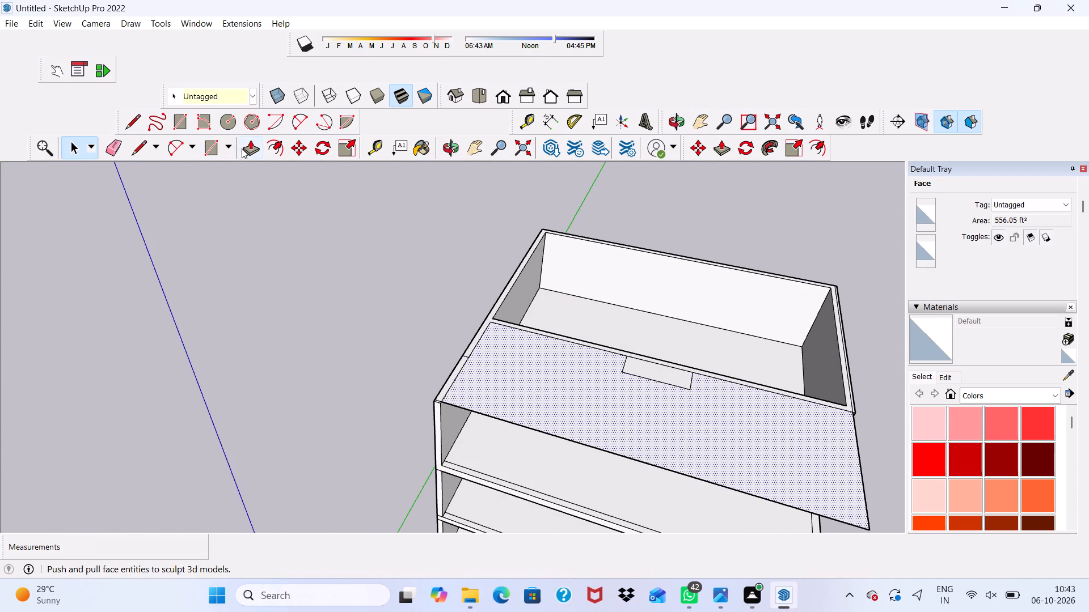
click(245, 142)
click(486, 370)
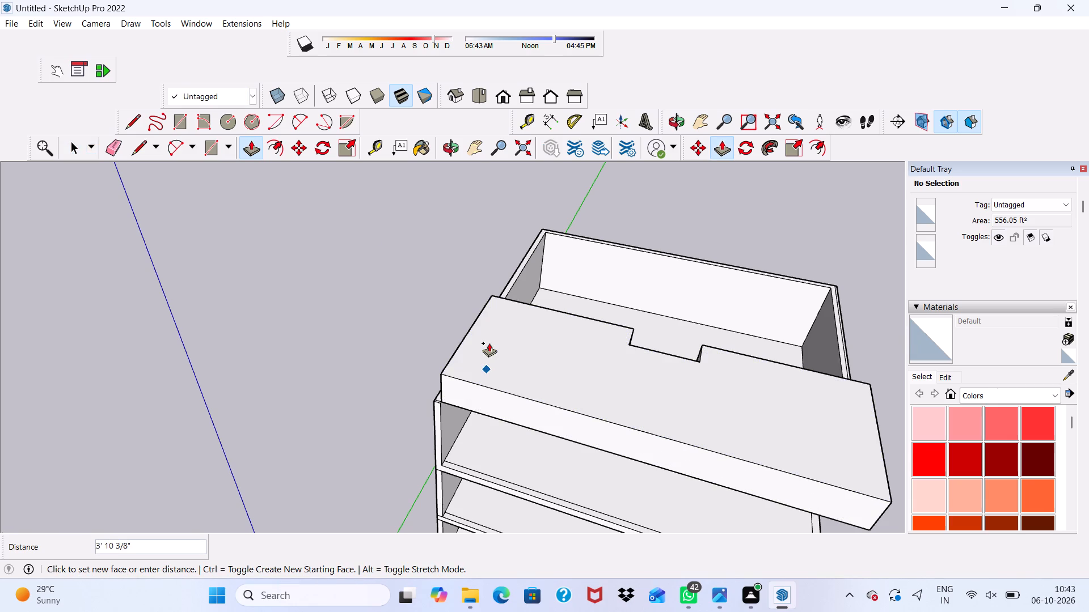
key(3)
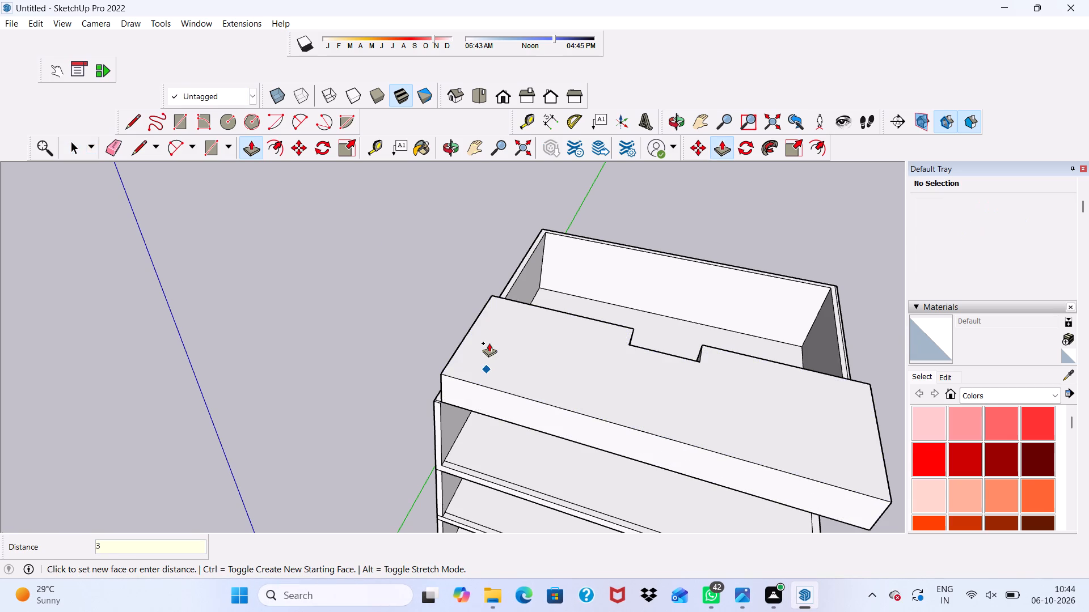
key(BackSpace)
text(1')
key(Return)
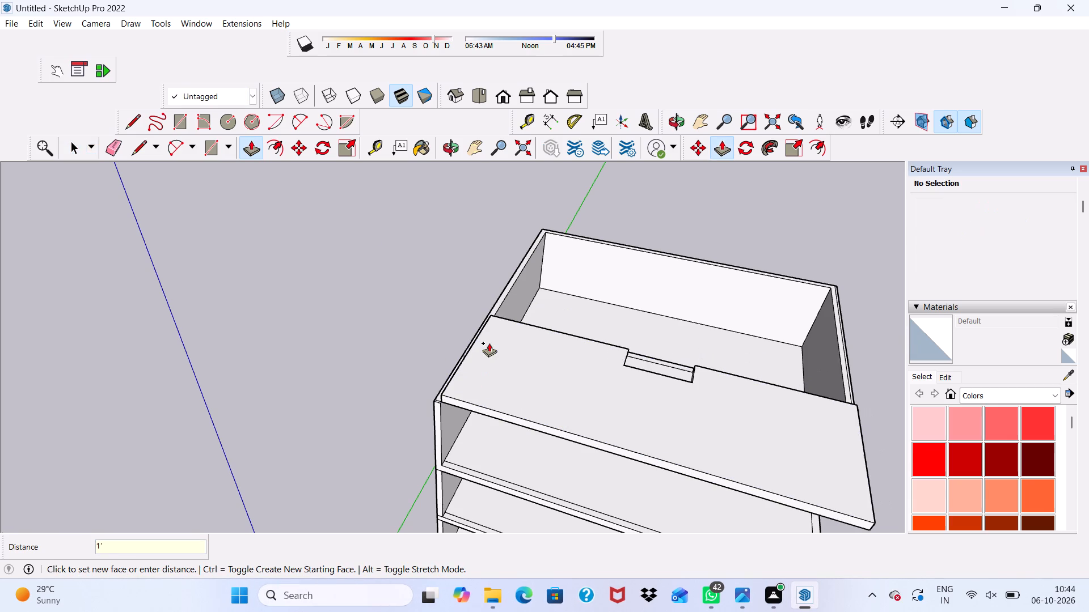
Pull the slab's recessed inner edge at the notch about 27' 11" across the open room towards the rear wall.
scroll(501, 430, up, 8)
scroll(489, 389, down, 3)
middle_drag(489, 389, 512, 294)
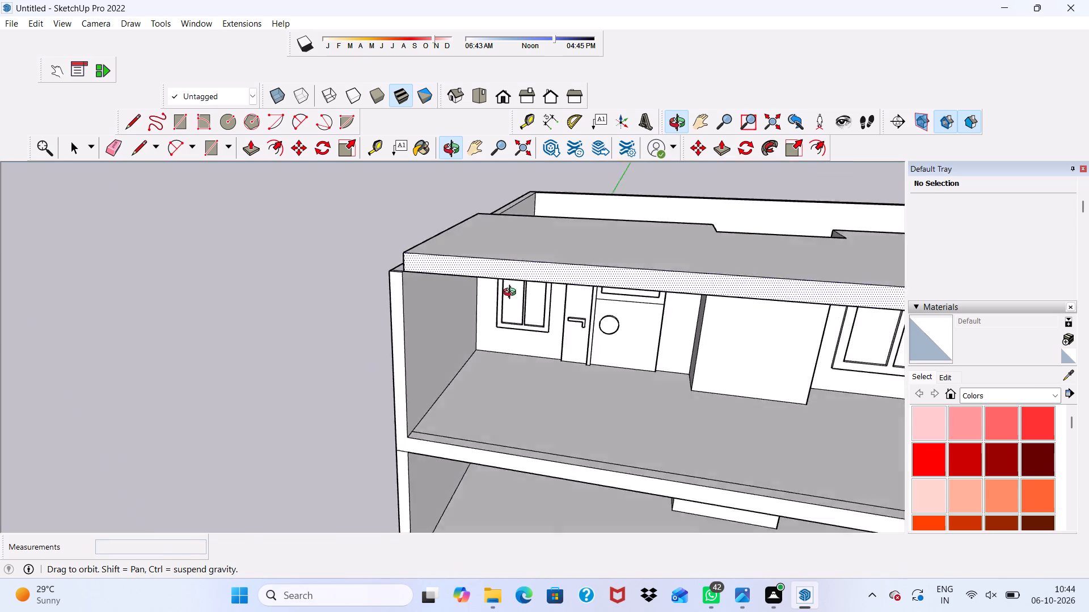
middle_drag(512, 294, 48, 389)
scroll(128, 406, up, 5)
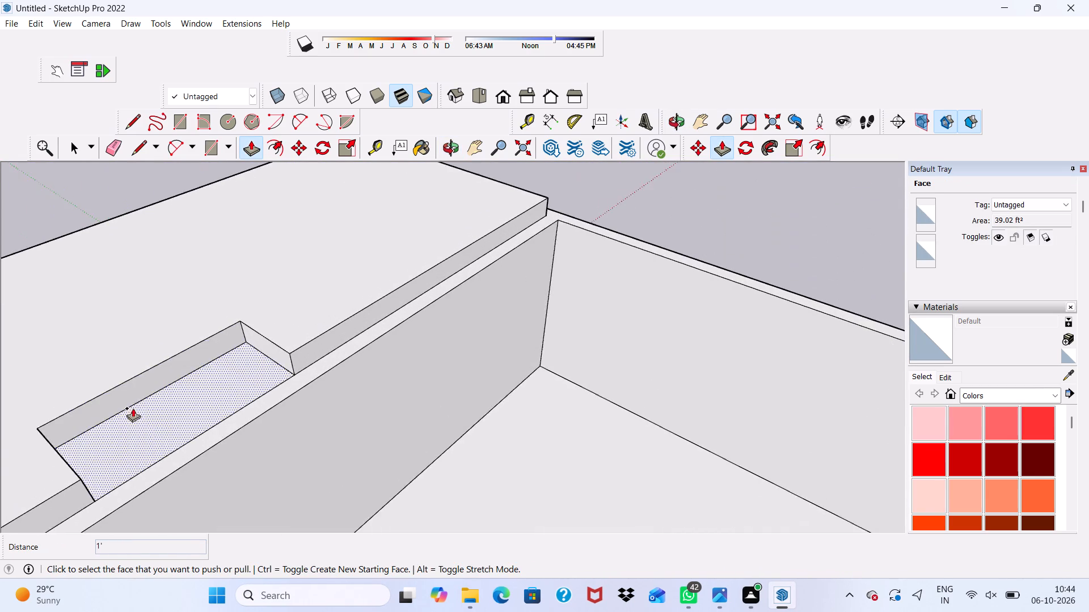
click(126, 382)
scroll(174, 397, down, 12)
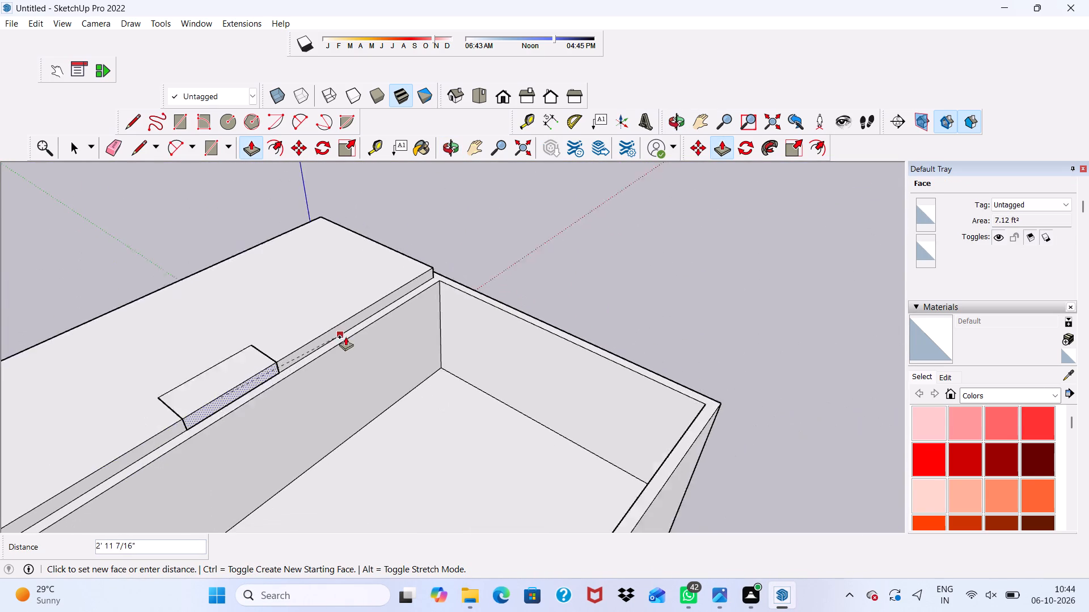
scroll(345, 337, down, 1)
scroll(534, 477, up, 4)
click(537, 475)
Extend the slab's inner edge beside the notch strip about 24' 11 11/16" across the open room towards the rear wall.
scroll(356, 335, up, 2)
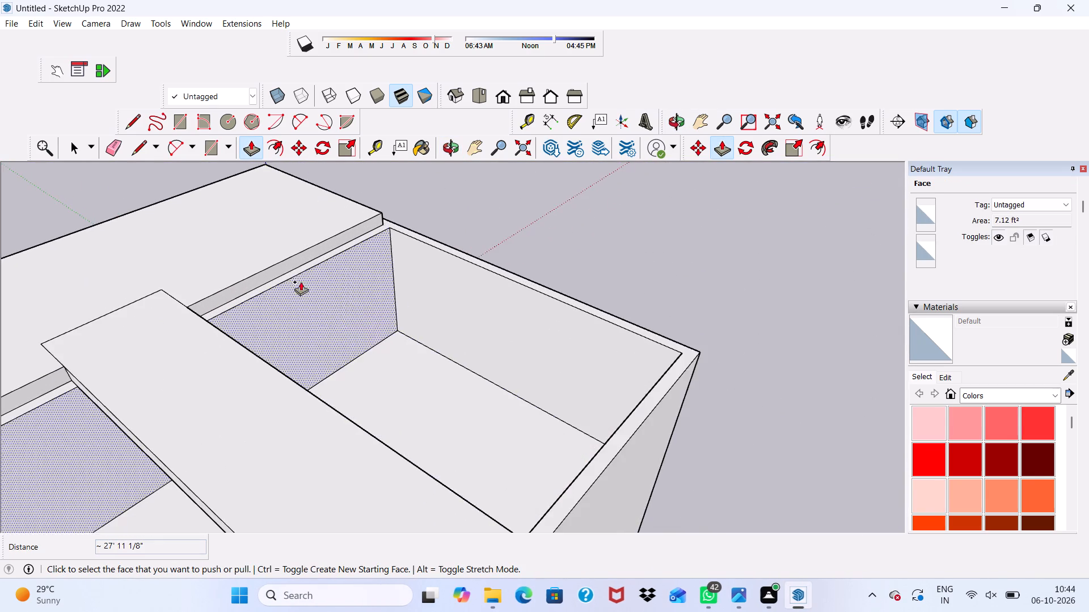
scroll(301, 282, up, 3)
click(276, 266)
scroll(374, 346, up, 1)
scroll(417, 371, down, 7)
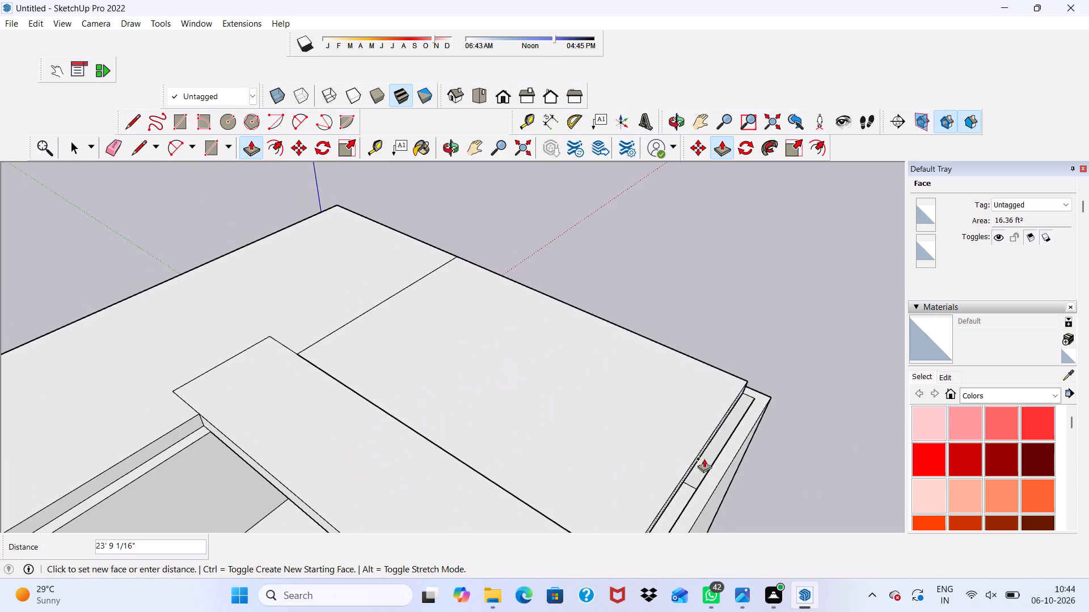
middle_drag(732, 495, 526, 330)
middle_click(524, 330)
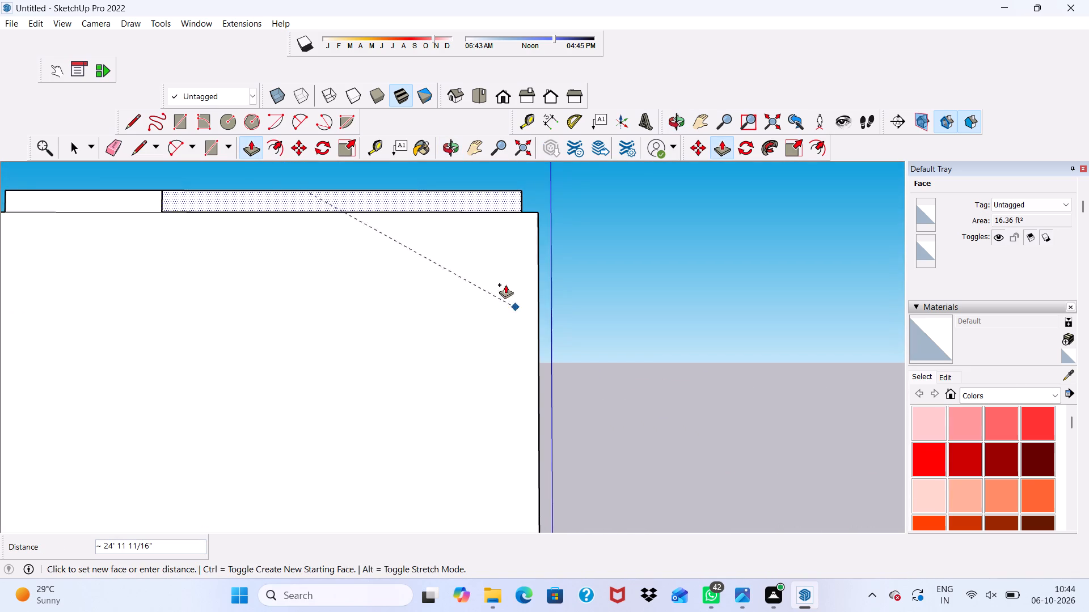
scroll(518, 235, up, 1)
click(527, 228)
Pull the roof slab's rear edge faces out 9" section by section, flush with the building's rear wall.
scroll(518, 231, down, 3)
middle_drag(524, 242, 153, 380)
scroll(285, 300, up, 10)
click(277, 316)
click(333, 397)
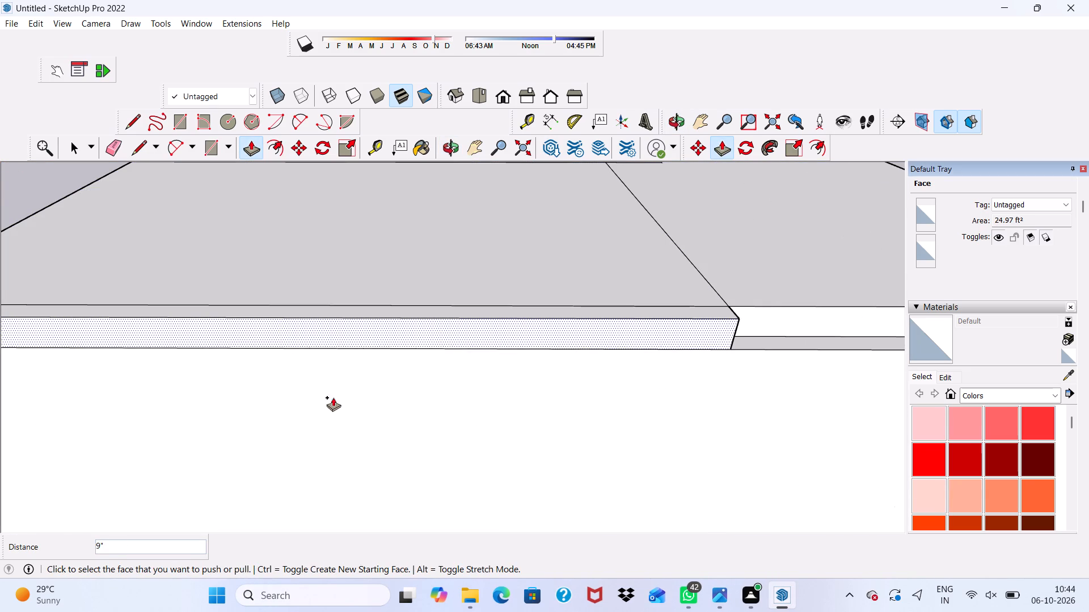
scroll(780, 290, up, 3)
click(757, 329)
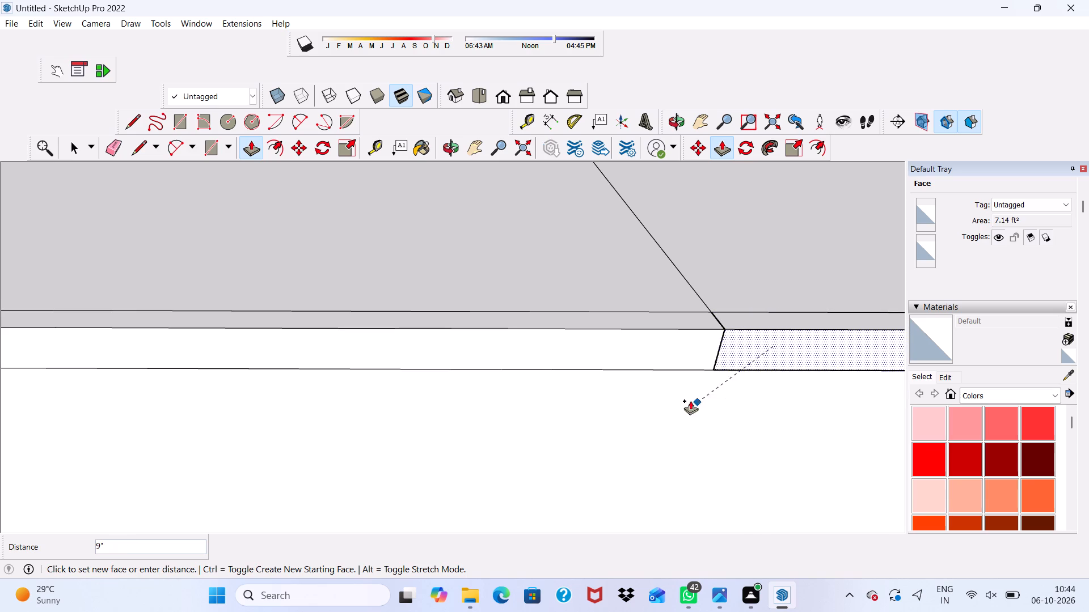
click(674, 399)
scroll(550, 279, down, 5)
scroll(581, 287, up, 1)
scroll(620, 291, down, 3)
scroll(757, 248, up, 1)
scroll(761, 251, down, 7)
scroll(813, 284, up, 6)
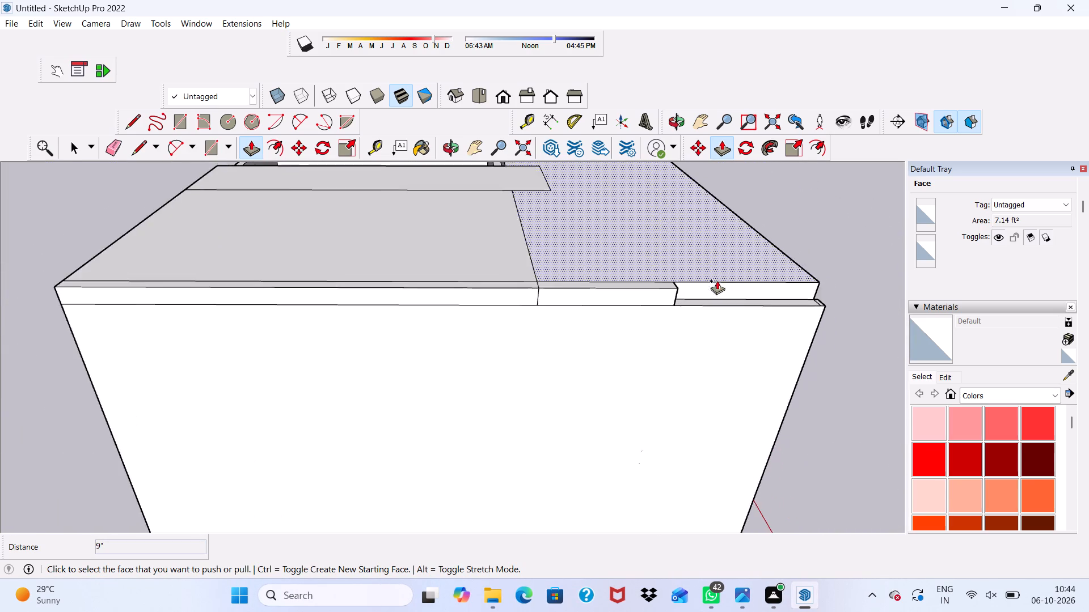
scroll(717, 280, up, 4)
click(702, 290)
click(560, 315)
Extend the slab's remaining inner edge about 24' 11 11/16" over the uncovered part of the room to the rear wall.
scroll(531, 305, down, 2)
scroll(549, 322, up, 1)
scroll(558, 327, down, 4)
scroll(724, 291, up, 2)
scroll(732, 306, down, 6)
middle_drag(392, 315, 871, 258)
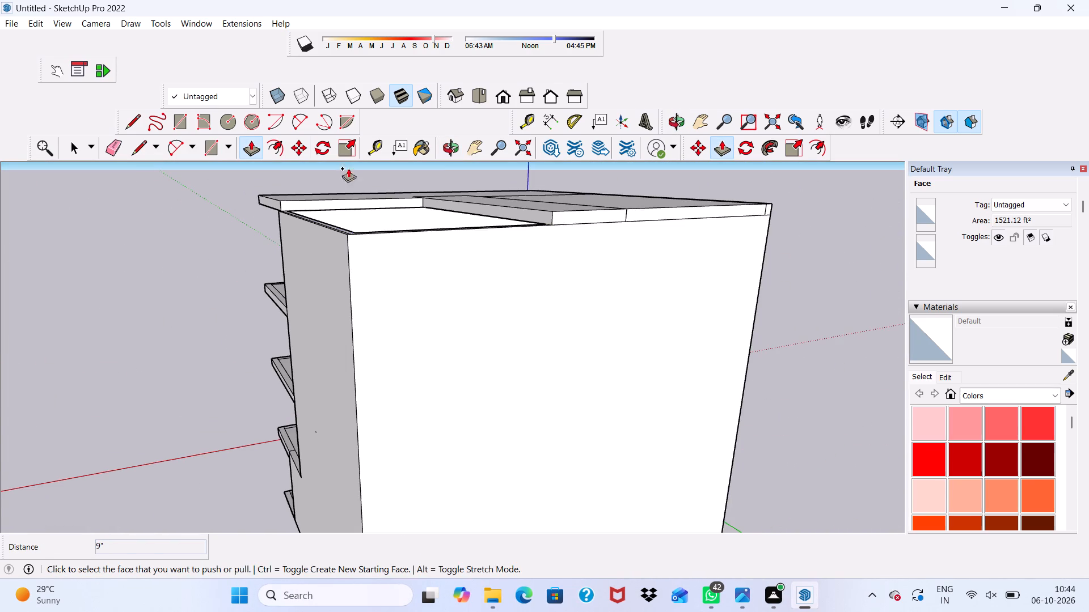
scroll(299, 199, up, 10)
click(272, 210)
scroll(320, 280, down, 3)
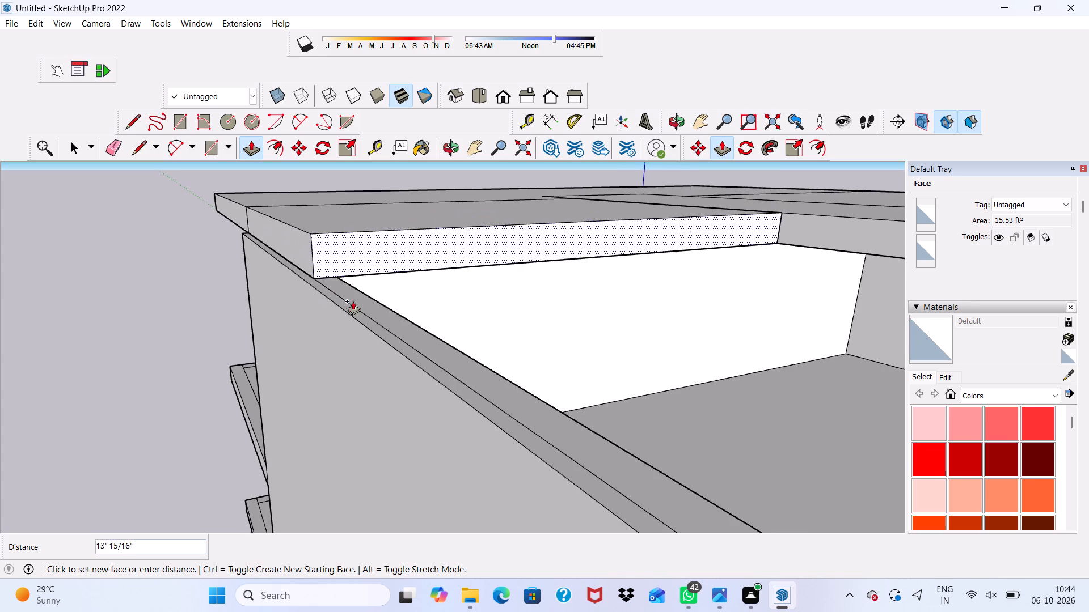
scroll(326, 278, down, 6)
scroll(478, 262, up, 1)
scroll(485, 269, down, 2)
click(480, 380)
Pull the roof slab's side edge over the room out 2 13/16", flush with the outer side wall.
scroll(409, 312, up, 2)
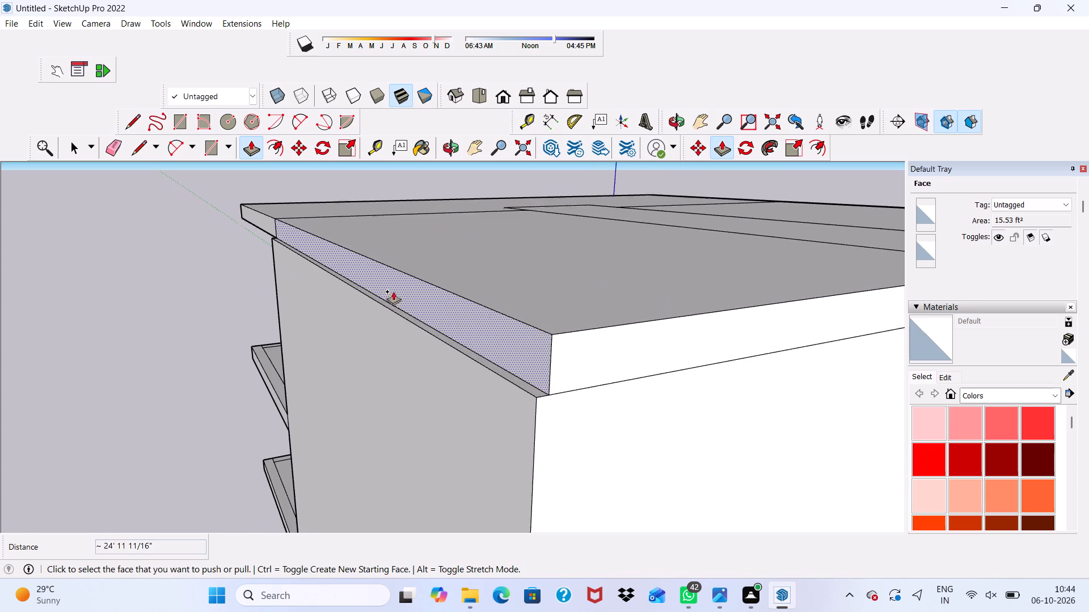
scroll(393, 291, up, 4)
click(400, 284)
click(395, 353)
Pull the roof slab's side edge over the balcony out 2 13/16", flush with the adjoining edge over the room.
scroll(333, 295, down, 3)
scroll(335, 294, up, 1)
scroll(340, 291, down, 5)
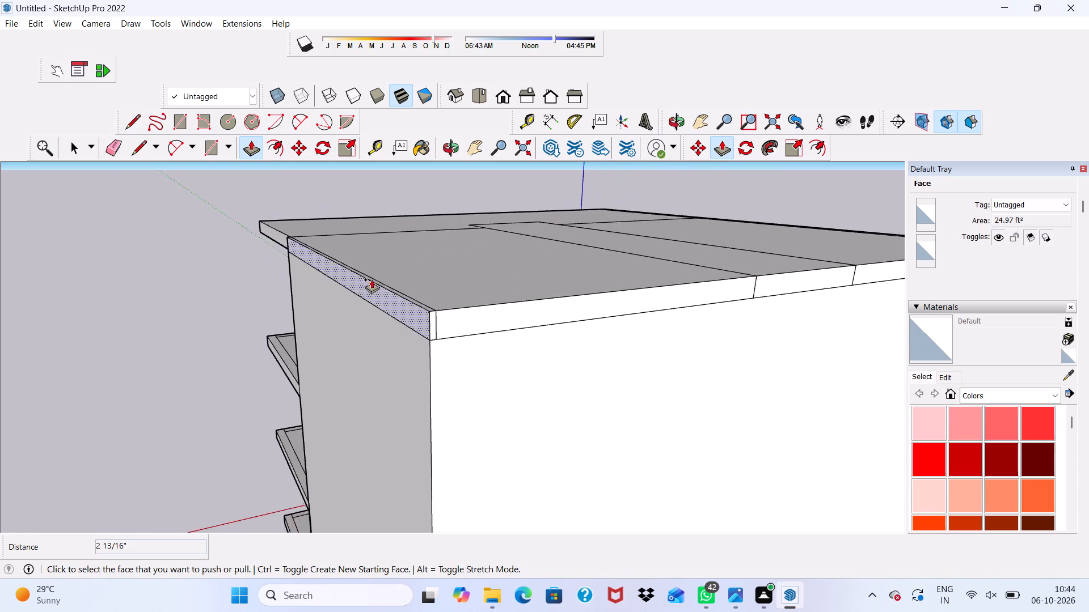
middle_drag(372, 279, 790, 277)
scroll(479, 265, up, 15)
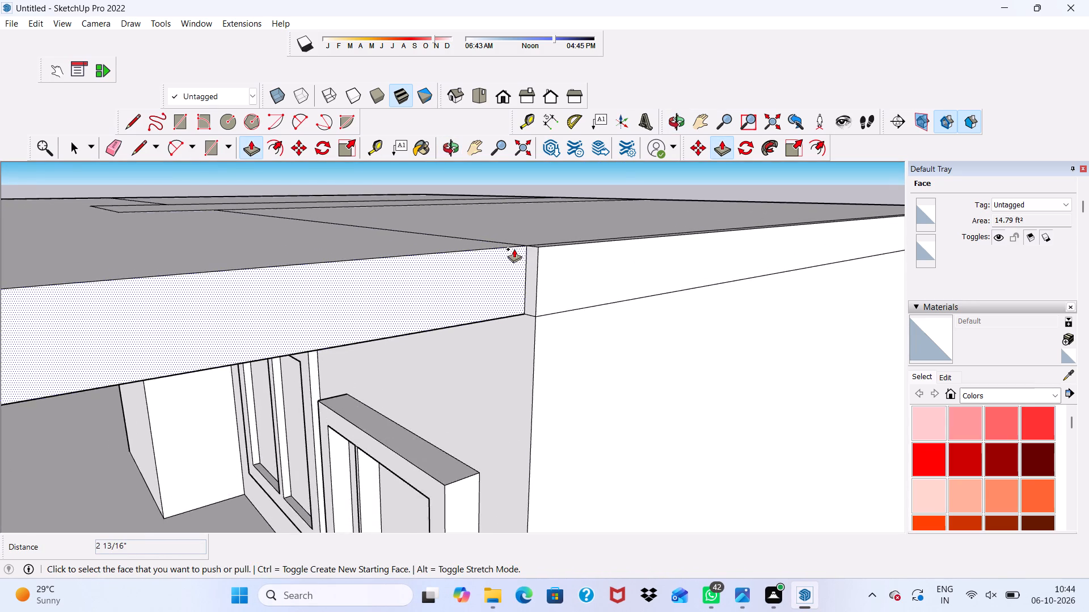
scroll(514, 249, up, 2)
click(496, 259)
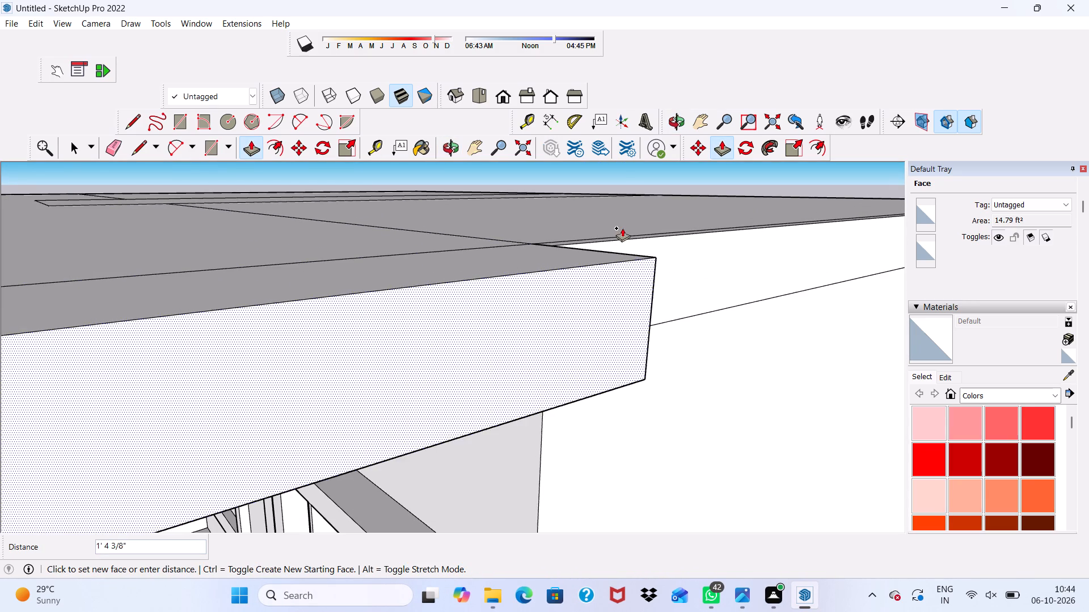
click(601, 239)
Examine the roof slab's underside above the balcony and its edge at the opposite side wall.
scroll(528, 262, down, 10)
scroll(675, 249, up, 2)
scroll(652, 262, down, 2)
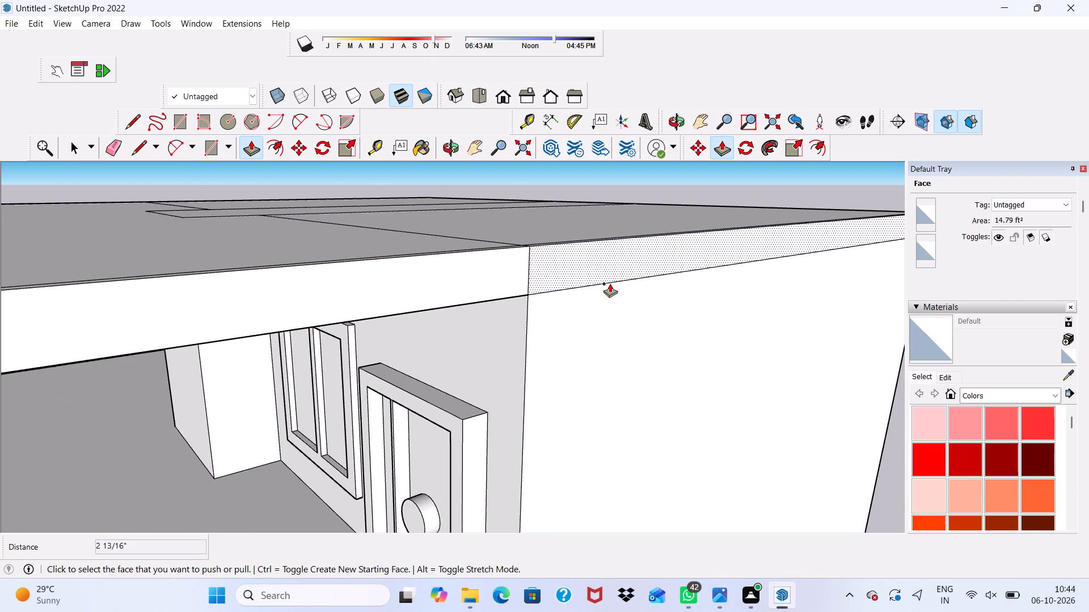
scroll(610, 283, down, 2)
scroll(538, 283, up, 1)
scroll(538, 284, down, 2)
middle_drag(537, 295, 708, 240)
scroll(564, 275, down, 2)
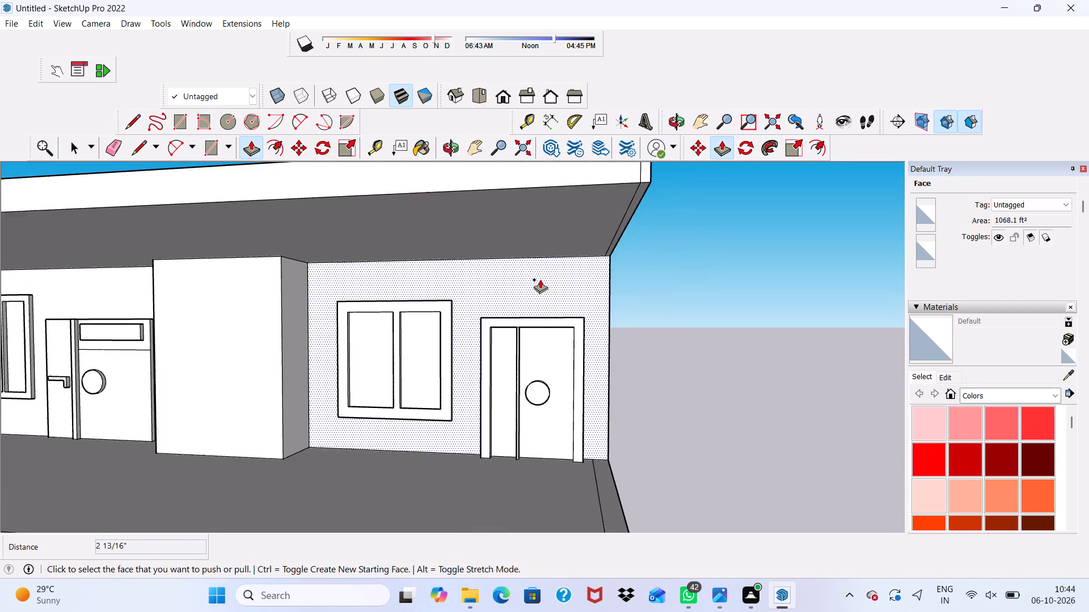
scroll(540, 279, down, 5)
scroll(540, 279, up, 1)
scroll(540, 279, down, 6)
middle_drag(358, 219, 602, 257)
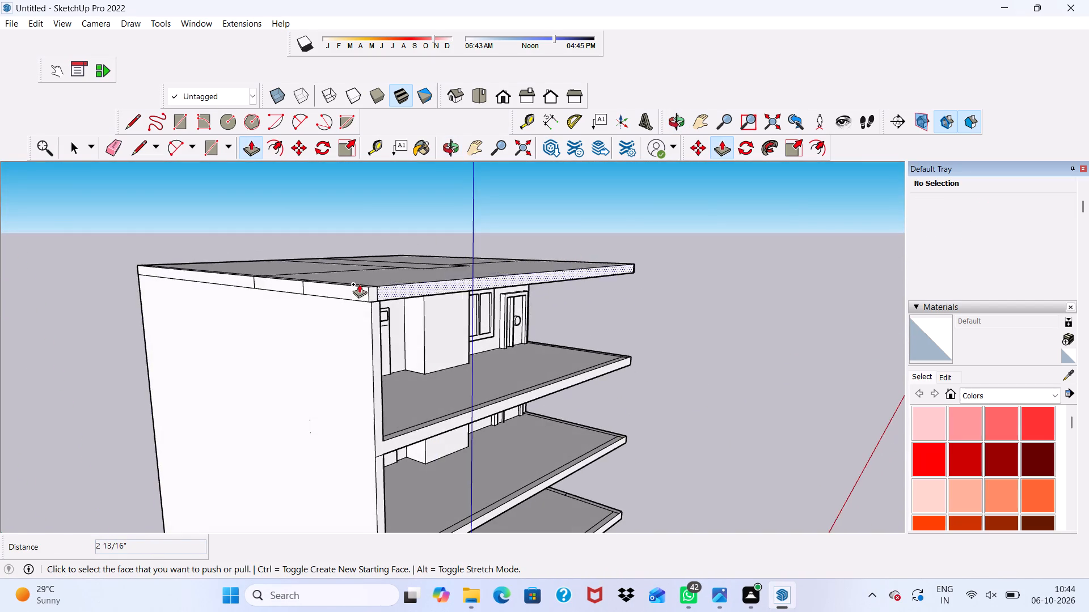
Pull the small corner face at the end of the roof slab's front edge flush with the side wall's end.
scroll(288, 271, up, 4)
scroll(480, 330, up, 7)
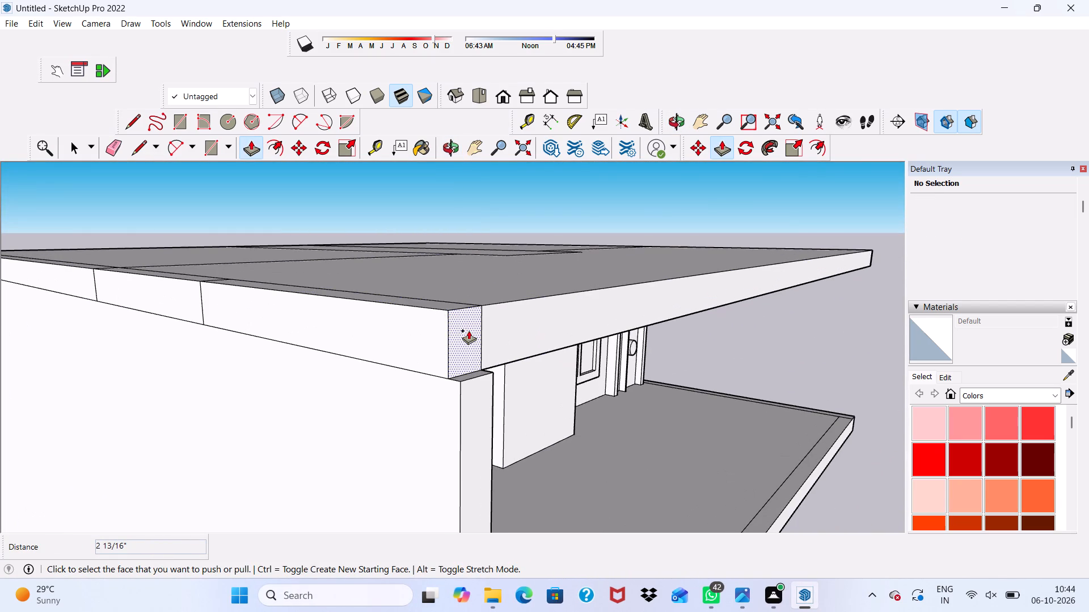
click(468, 330)
click(466, 406)
Pull the roof slab's front edge over the balcony out 2 13/16", flush with the adjoining corner face.
scroll(527, 344, up, 5)
middle_drag(529, 314, 378, 356)
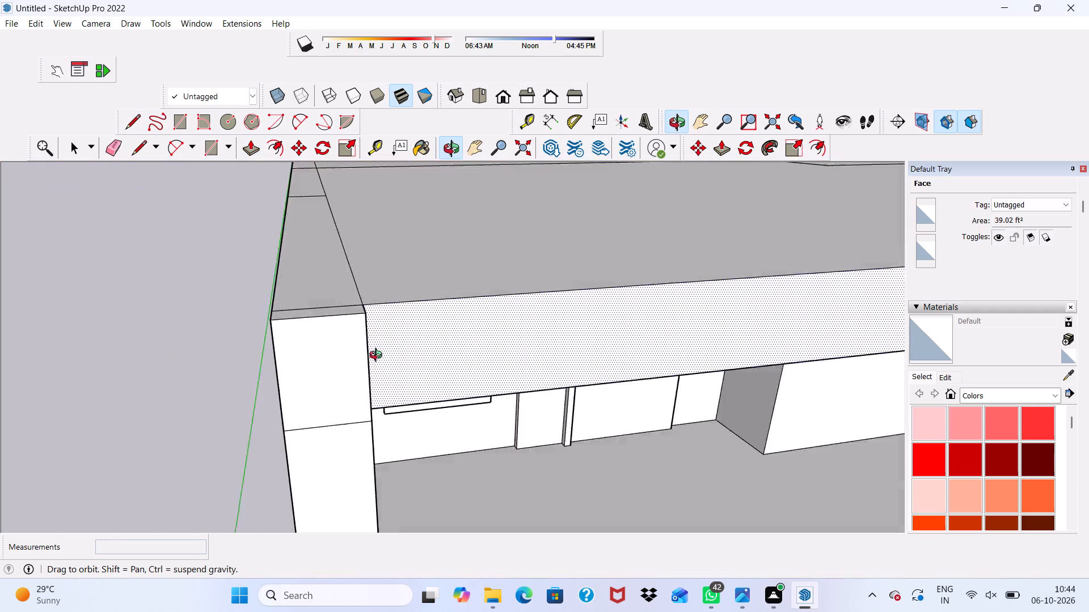
middle_drag(378, 356, 343, 330)
click(422, 319)
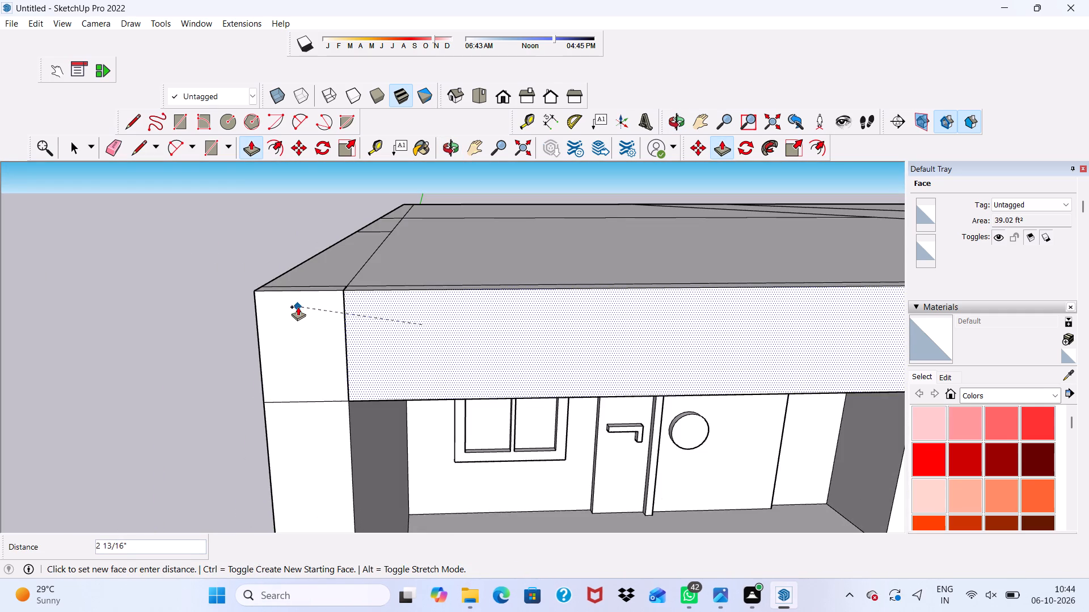
click(298, 307)
Erase the dividing lines across the middle of the roof slab's top face.
scroll(298, 307, down, 18)
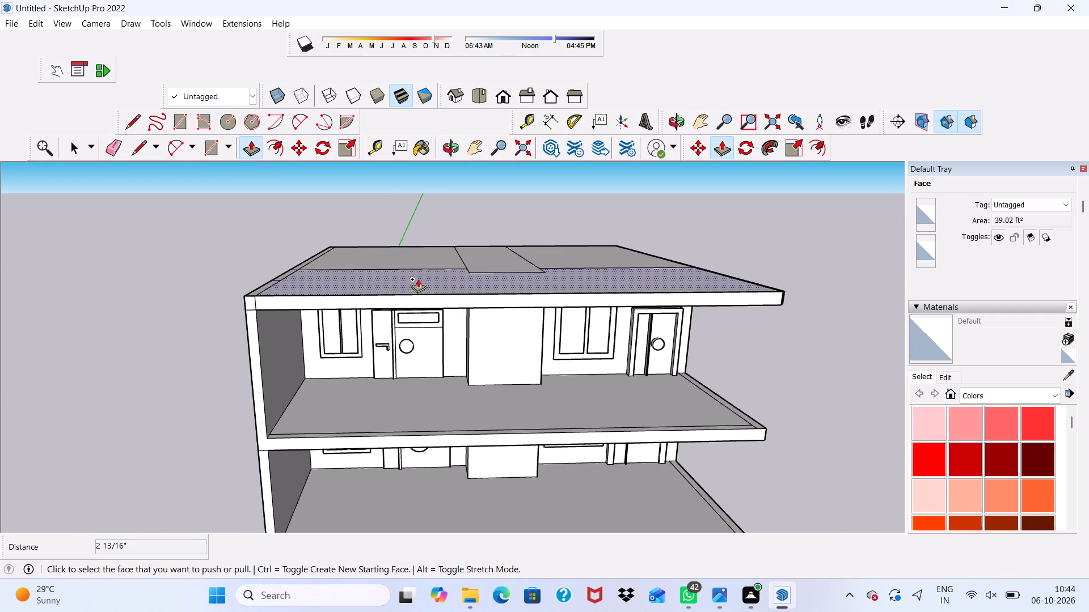
key(space)
click(119, 144)
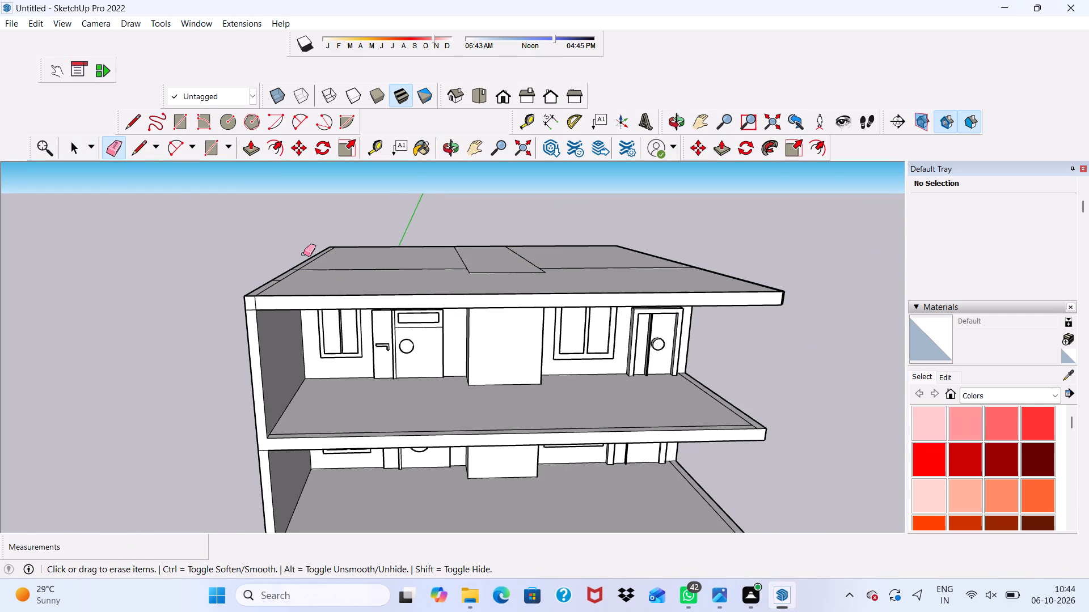
scroll(370, 286, down, 1)
middle_drag(382, 287, 344, 394)
scroll(256, 339, up, 4)
drag(280, 341, 316, 295)
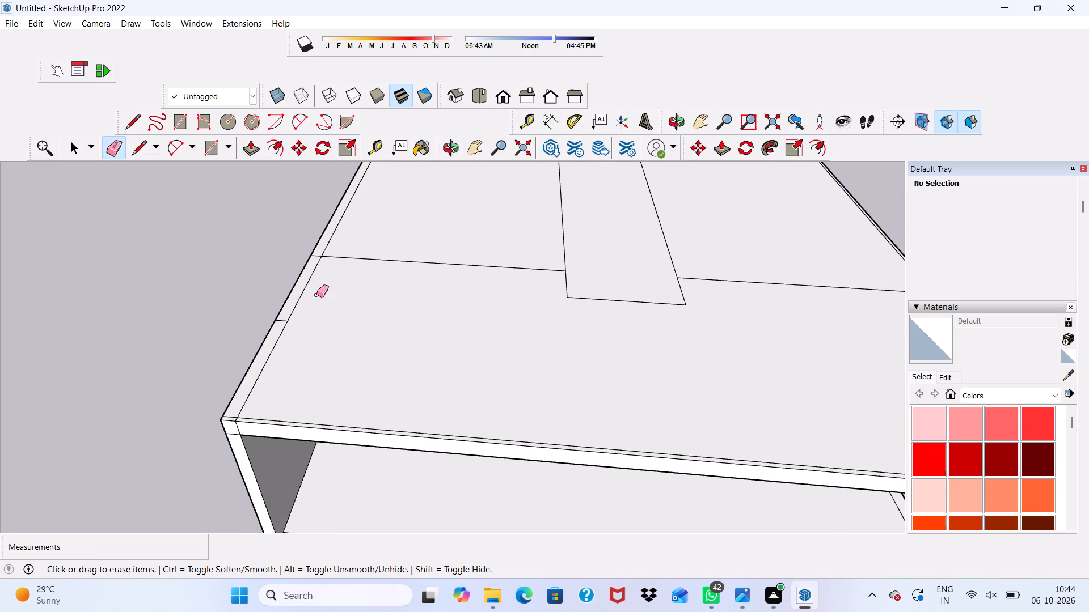
drag(316, 295, 674, 229)
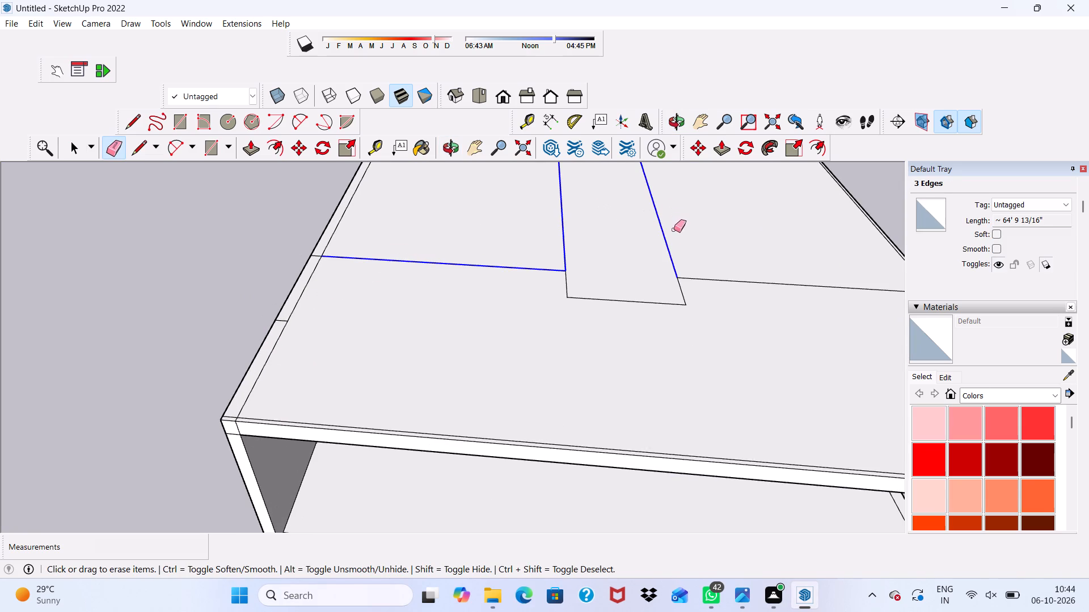
drag(674, 229, 565, 282)
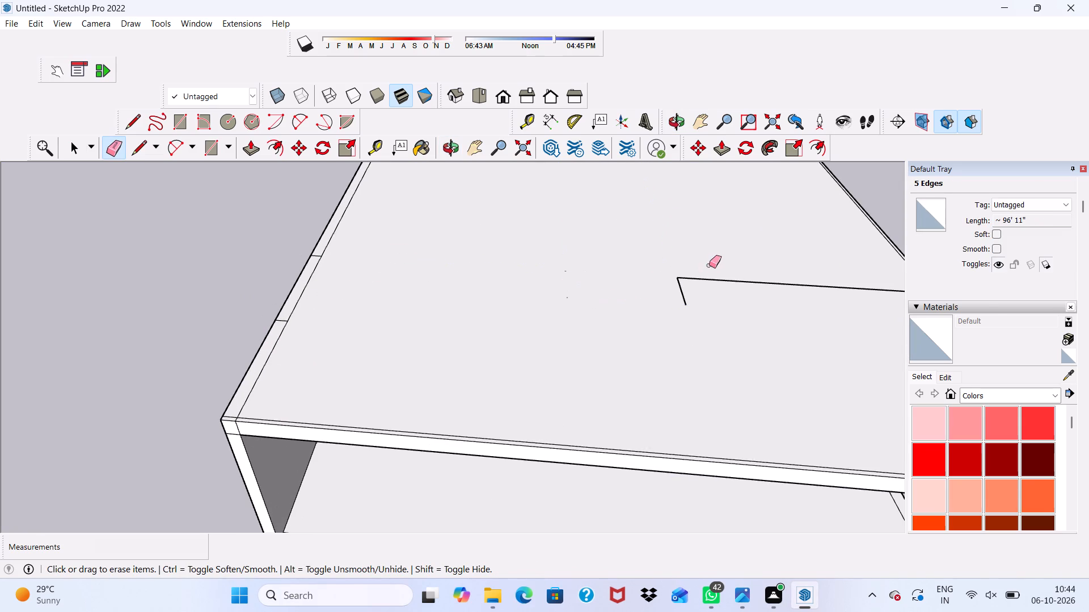
drag(709, 265, 672, 299)
Erase the leftover lines on the roof top around the front corner above the side wall.
scroll(612, 233, down, 3)
scroll(539, 254, up, 1)
scroll(504, 263, down, 1)
scroll(339, 356, up, 2)
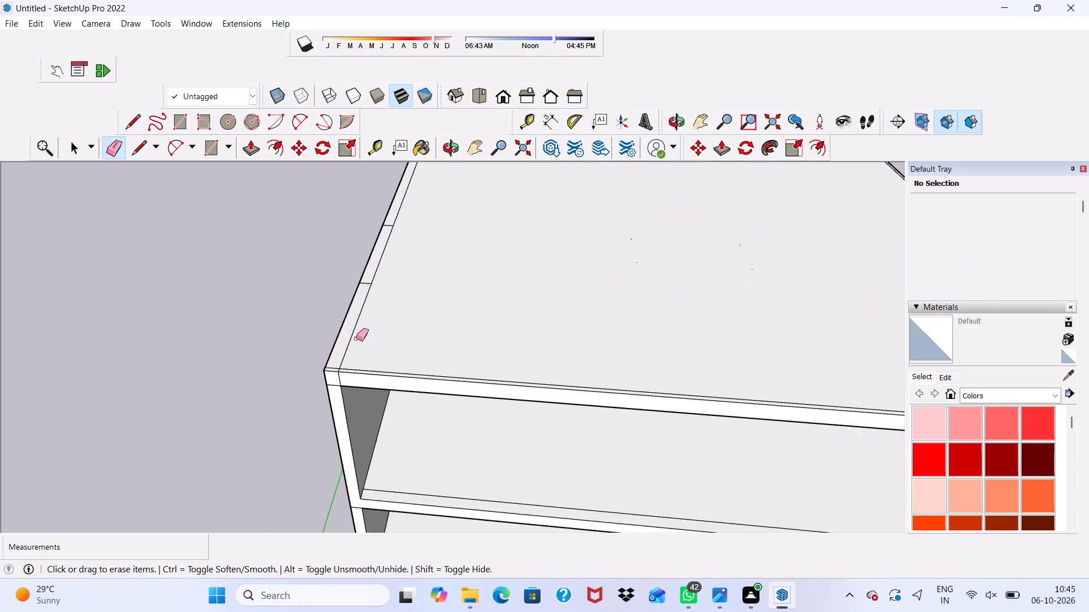
scroll(356, 338, up, 13)
click(353, 379)
scroll(355, 360, up, 2)
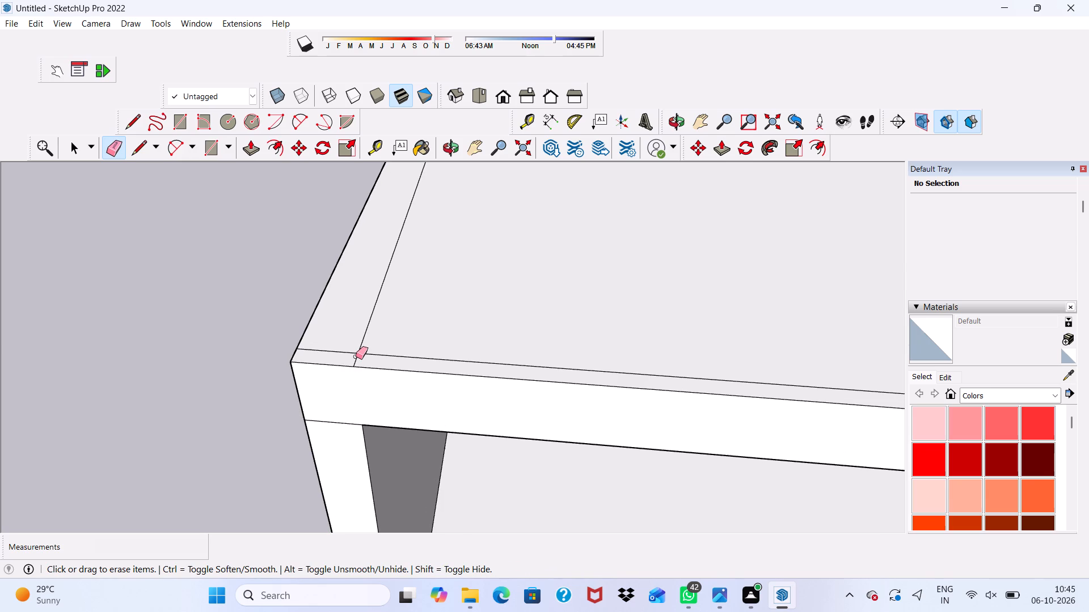
click(356, 356)
click(354, 353)
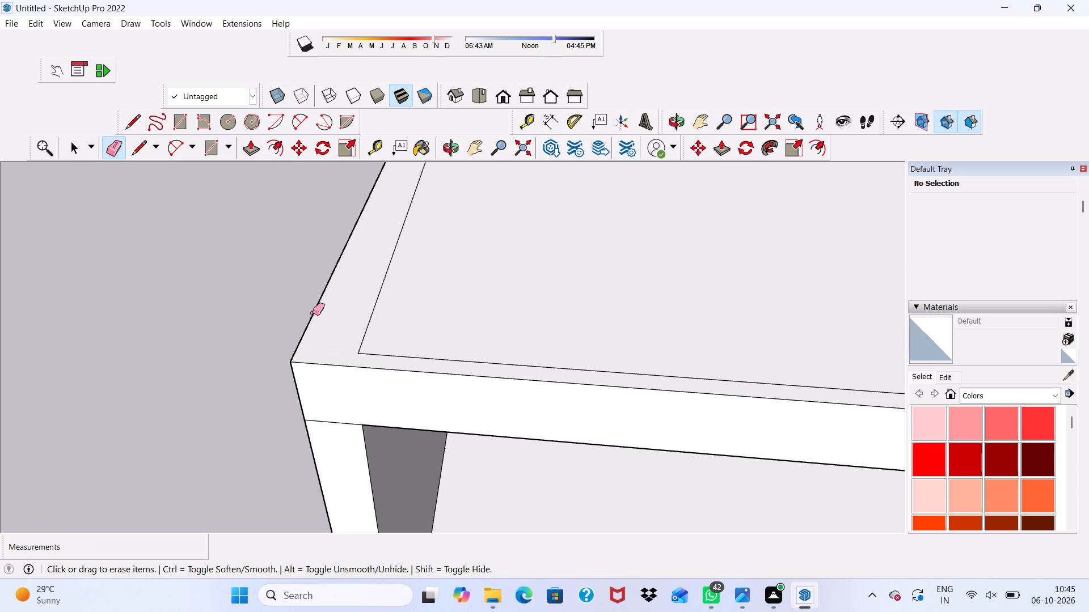
drag(372, 314, 415, 358)
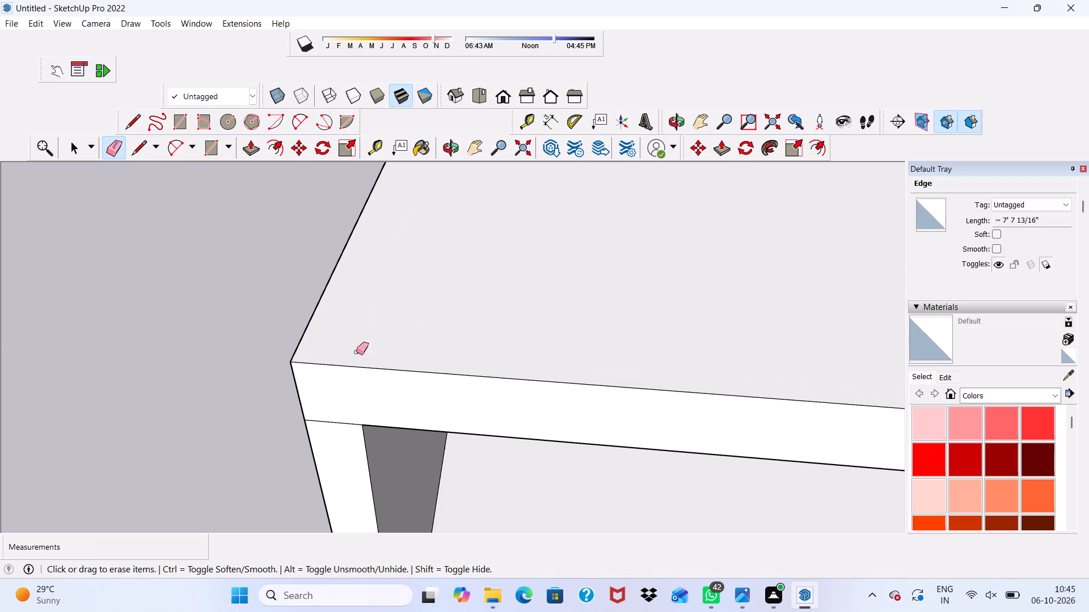
Erase the seam between the roof slab's front edge and the end of the side wall.
scroll(282, 437, up, 3)
scroll(299, 322, down, 10)
scroll(258, 322, up, 1)
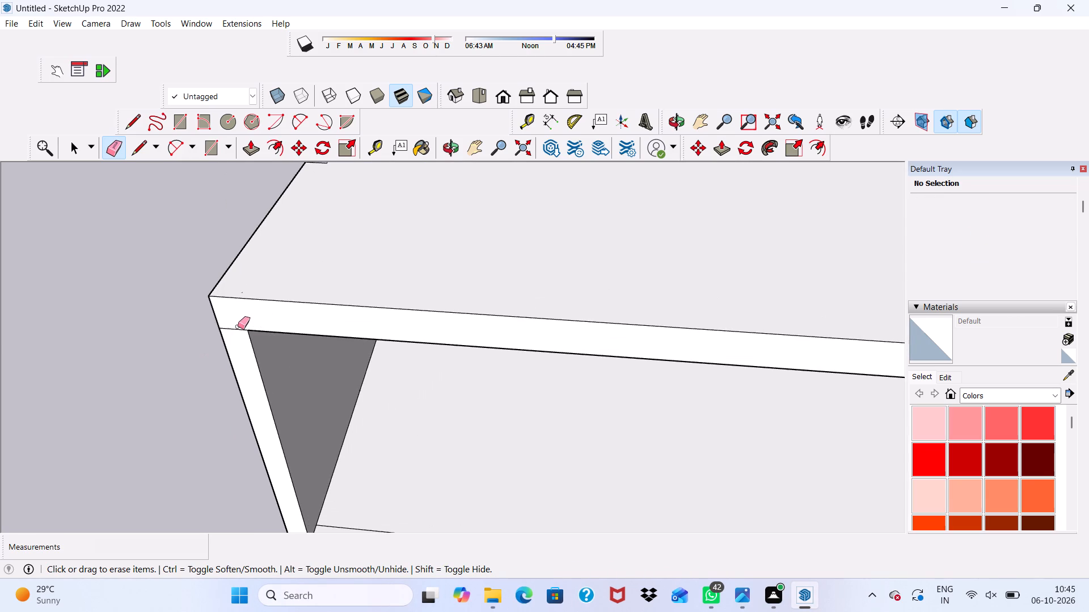
click(238, 326)
drag(231, 333, 242, 326)
Erase the leftover line parallel to the roof top's side edge and undo the stray edge erasure.
scroll(255, 317, down, 3)
scroll(255, 317, up, 1)
scroll(255, 316, down, 8)
scroll(245, 313, up, 1)
scroll(396, 346, down, 2)
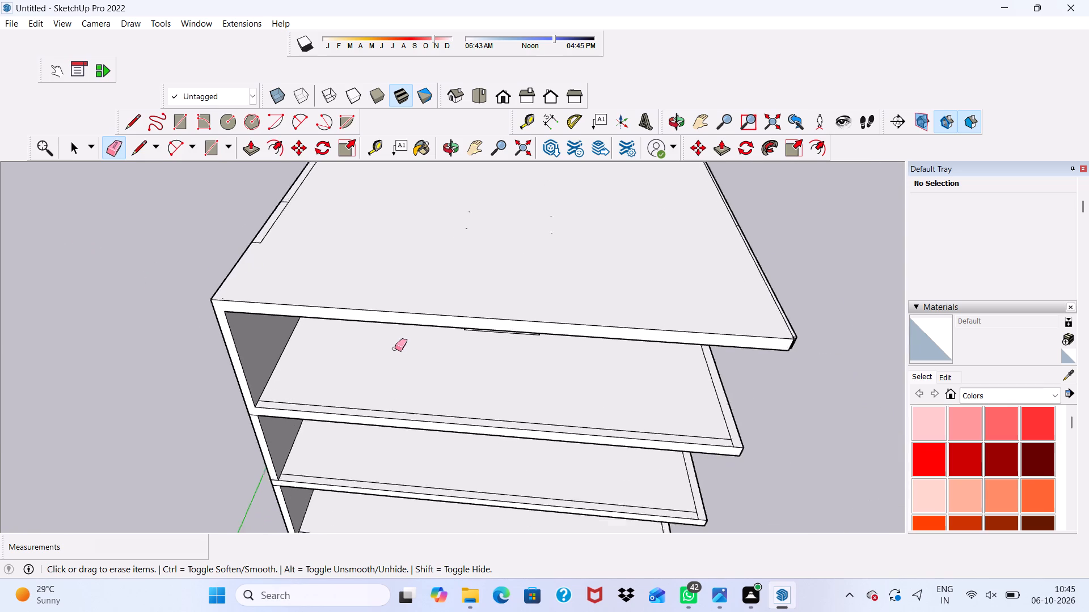
scroll(395, 348, down, 1)
scroll(313, 224, up, 6)
drag(313, 212, 284, 250)
drag(293, 231, 293, 236)
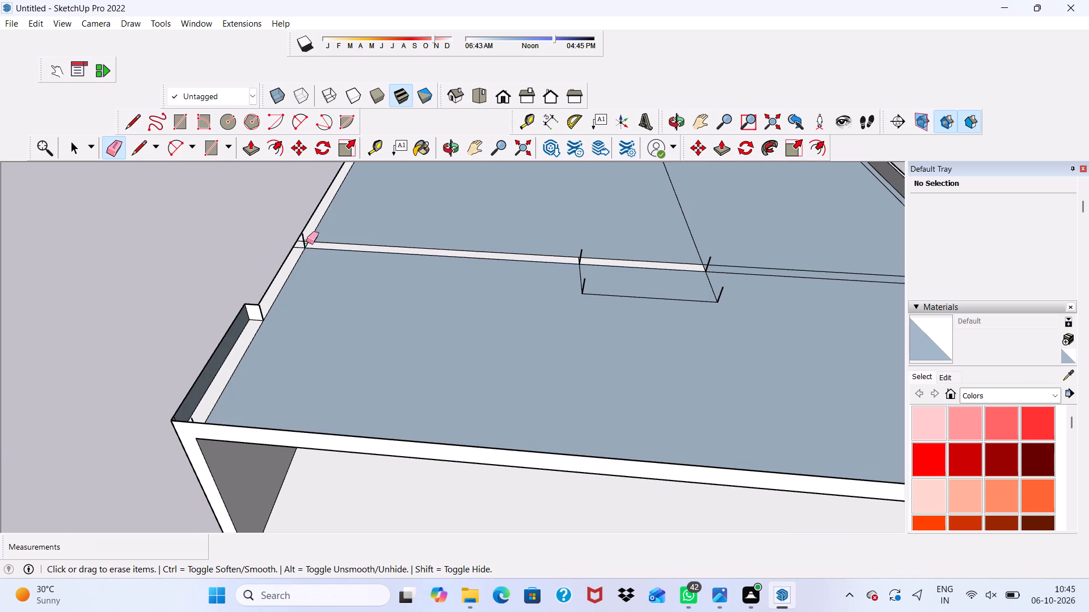
key(ctrl+z)
Erase the two short seam lines at the roof top's side edge.
scroll(288, 250, up, 5)
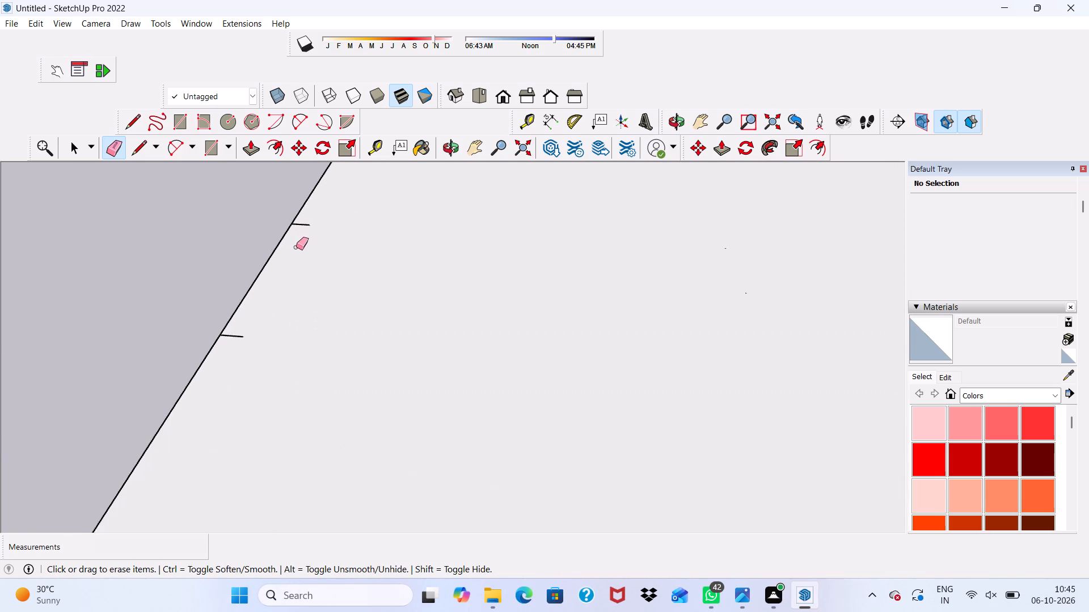
scroll(296, 247, up, 3)
drag(307, 215, 295, 218)
scroll(193, 453, up, 2)
drag(205, 377, 204, 411)
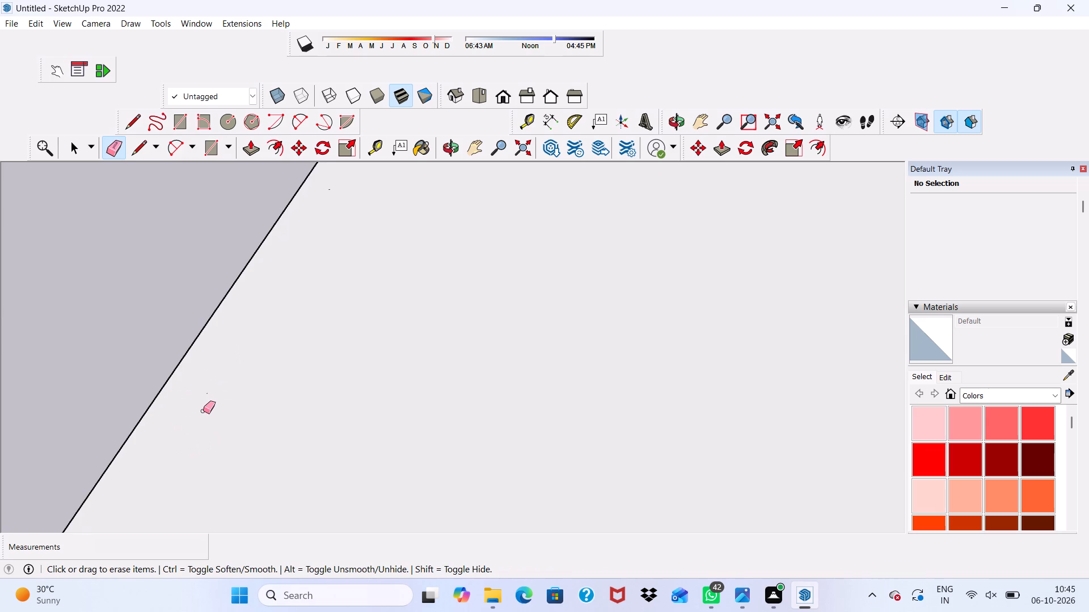
Pull the recessed face at the roof slab's opposite balcony corner flush with the slab's front edge.
scroll(191, 399, down, 8)
scroll(231, 344, up, 1)
scroll(230, 346, down, 3)
scroll(237, 350, up, 1)
scroll(234, 350, down, 5)
scroll(272, 346, up, 1)
scroll(272, 346, down, 1)
scroll(271, 346, up, 2)
scroll(271, 346, down, 9)
scroll(543, 447, up, 2)
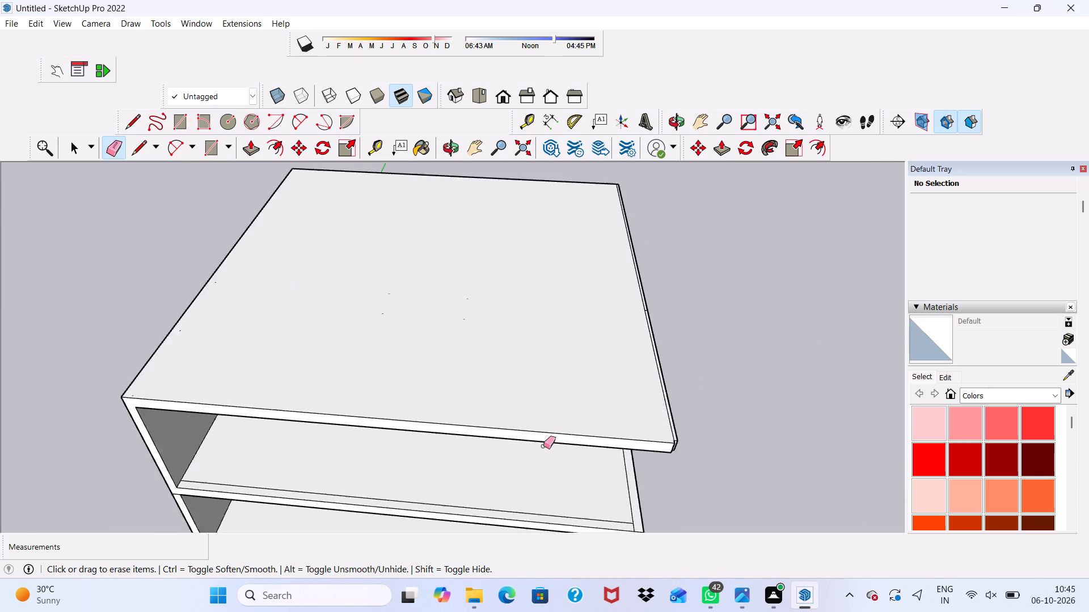
scroll(543, 446, up, 6)
scroll(520, 396, down, 5)
scroll(649, 353, down, 1)
scroll(665, 421, up, 8)
middle_drag(672, 405, 402, 351)
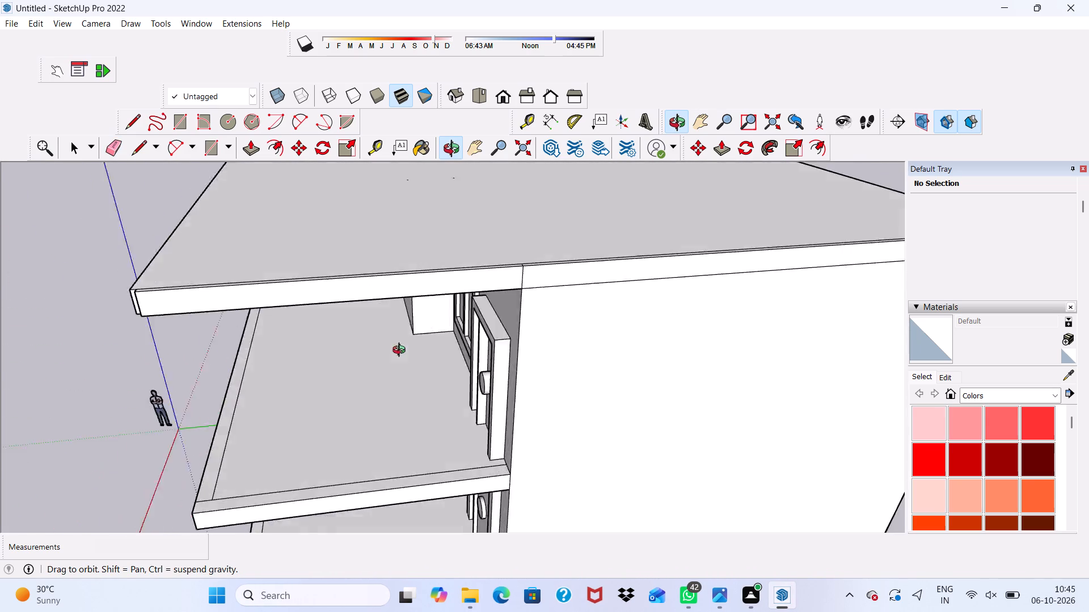
middle_drag(402, 351, 635, 340)
key(space)
scroll(621, 325, up, 9)
click(631, 296)
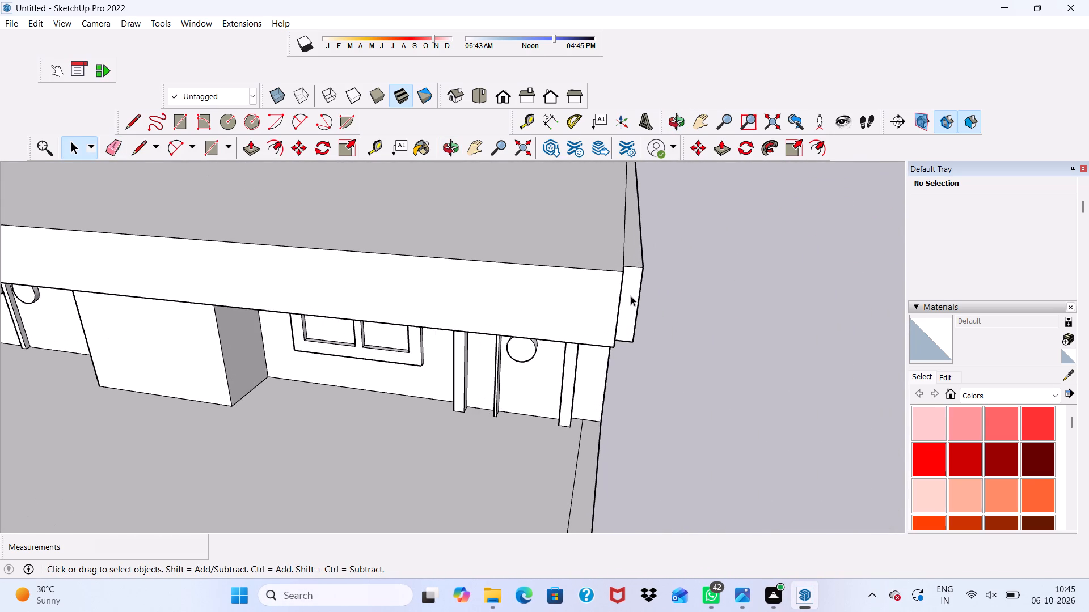
click(246, 148)
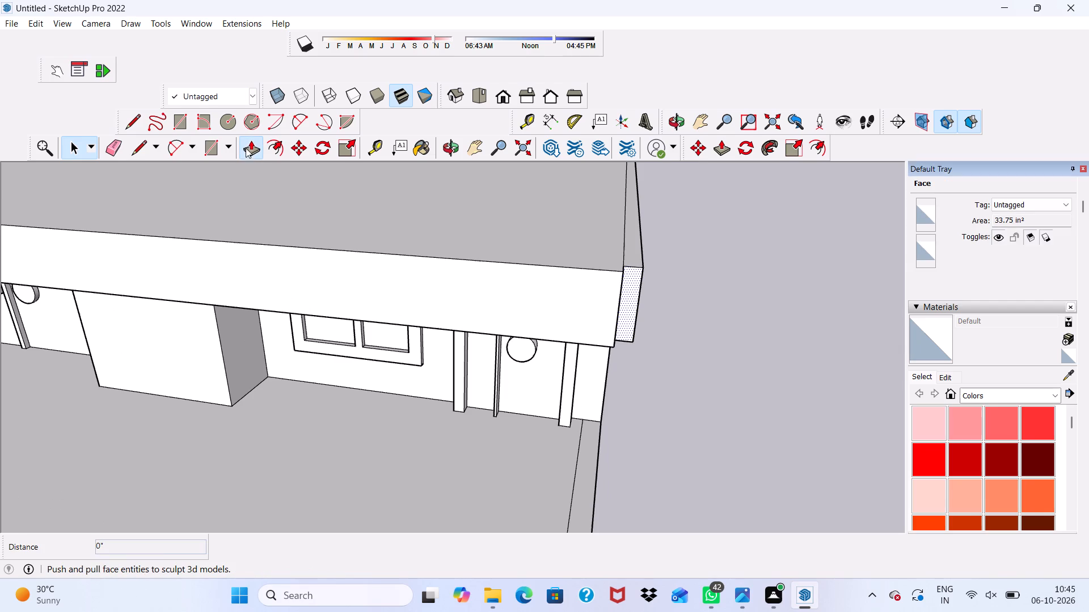
scroll(607, 303, up, 4)
click(635, 274)
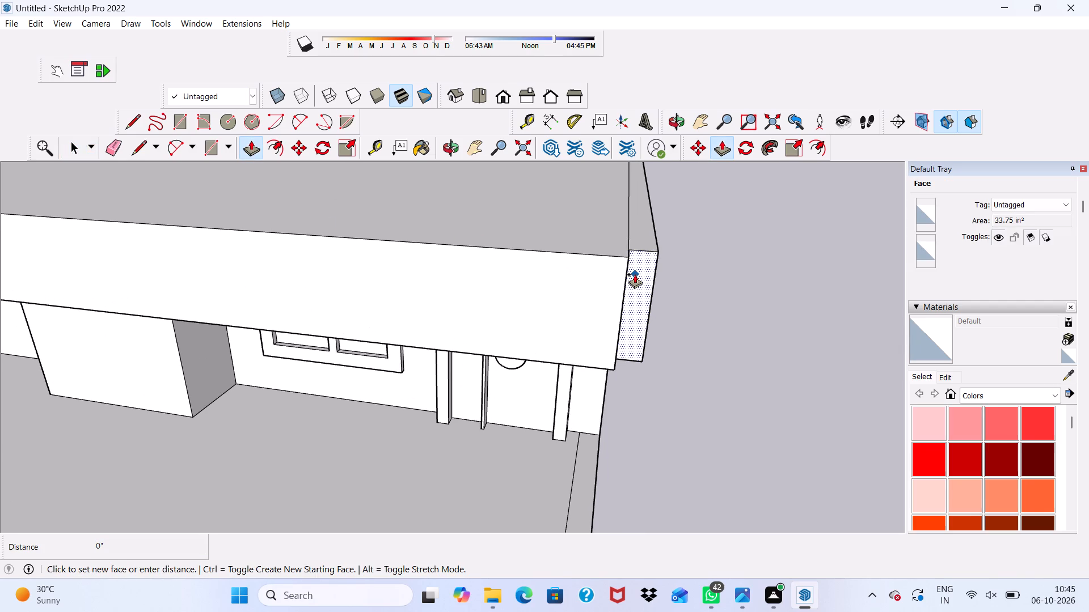
click(571, 283)
Erase the vertical seam lines on the front and side edges of the roof slab's open balcony corner.
scroll(534, 252, down, 3)
scroll(529, 255, up, 1)
scroll(529, 256, down, 2)
key(space)
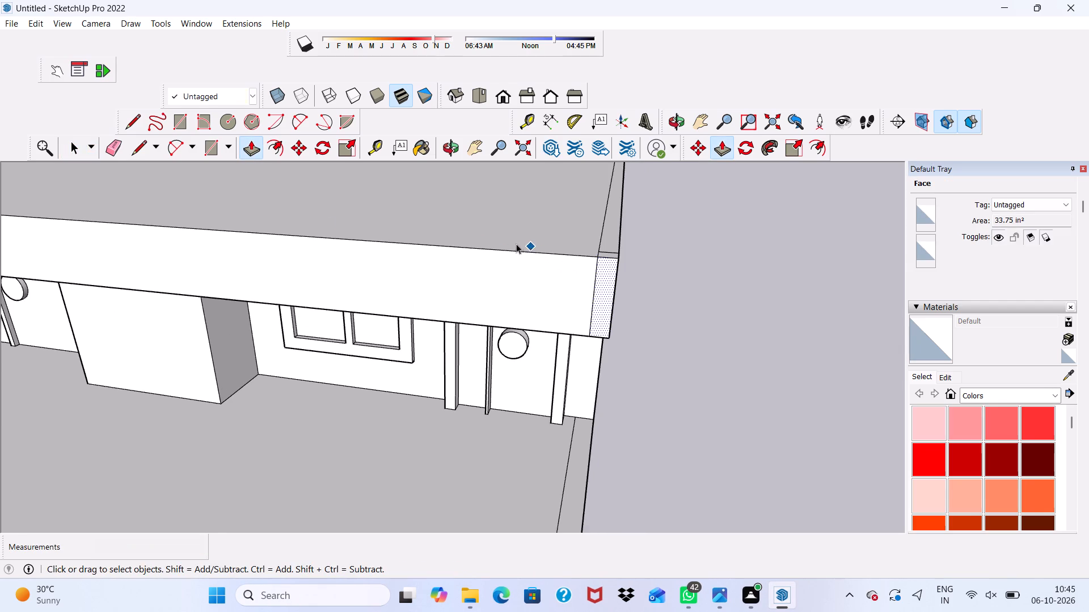
click(106, 147)
scroll(665, 258, up, 3)
scroll(474, 246, up, 1)
scroll(470, 247, down, 3)
scroll(492, 271, up, 1)
scroll(499, 277, down, 5)
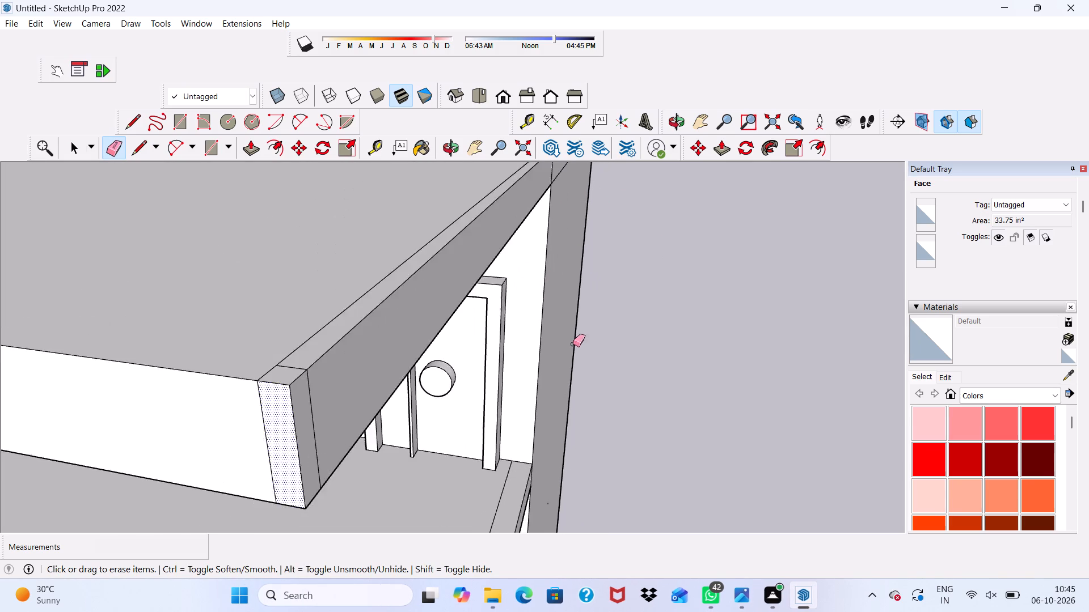
scroll(573, 344, down, 4)
scroll(505, 345, up, 8)
click(436, 253)
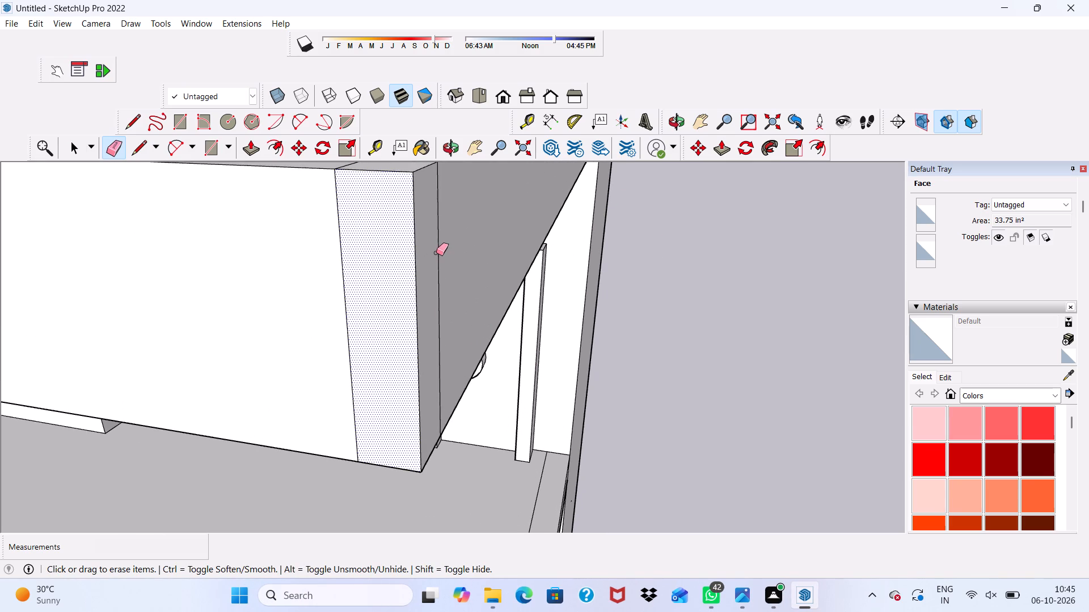
drag(443, 253, 429, 258)
drag(358, 267, 329, 287)
Erase the seam lines on the roof top at the open balcony corner.
scroll(345, 276, down, 4)
scroll(345, 276, up, 1)
scroll(346, 276, down, 5)
middle_drag(364, 275, 281, 396)
scroll(373, 175, up, 3)
drag(371, 198, 395, 233)
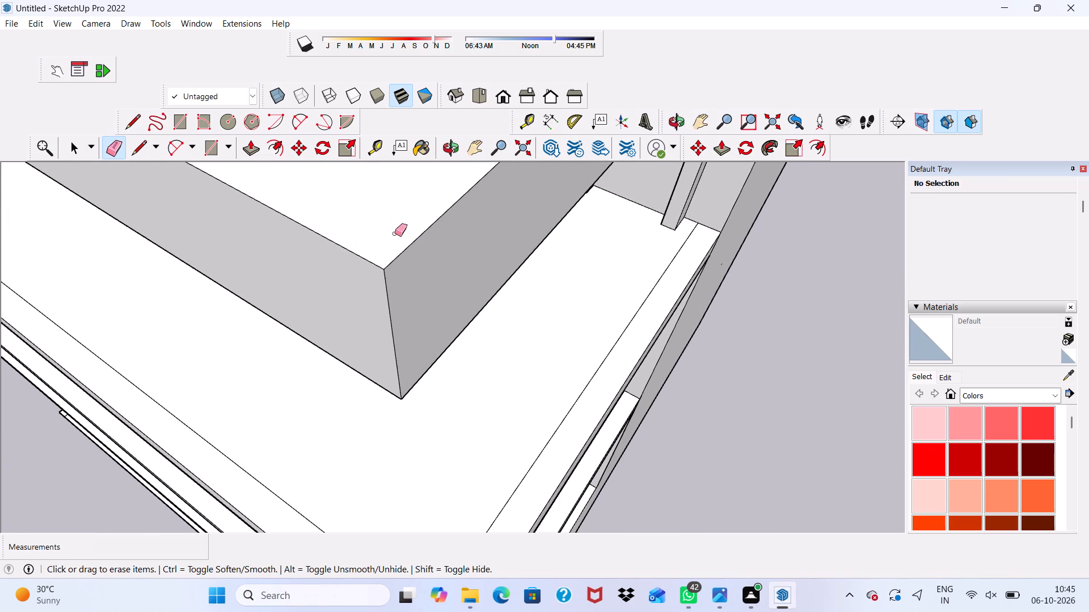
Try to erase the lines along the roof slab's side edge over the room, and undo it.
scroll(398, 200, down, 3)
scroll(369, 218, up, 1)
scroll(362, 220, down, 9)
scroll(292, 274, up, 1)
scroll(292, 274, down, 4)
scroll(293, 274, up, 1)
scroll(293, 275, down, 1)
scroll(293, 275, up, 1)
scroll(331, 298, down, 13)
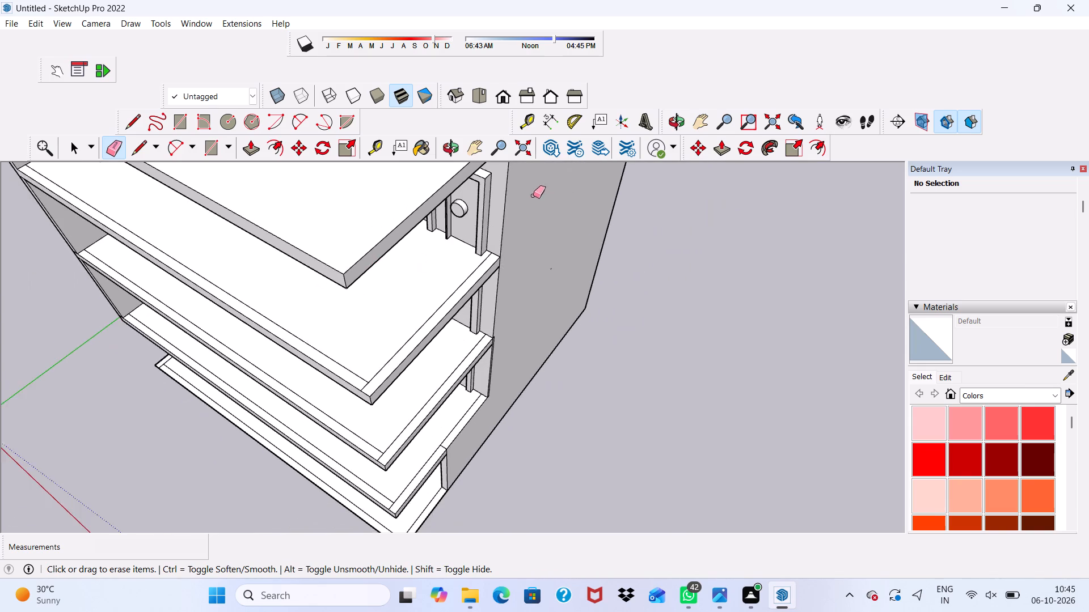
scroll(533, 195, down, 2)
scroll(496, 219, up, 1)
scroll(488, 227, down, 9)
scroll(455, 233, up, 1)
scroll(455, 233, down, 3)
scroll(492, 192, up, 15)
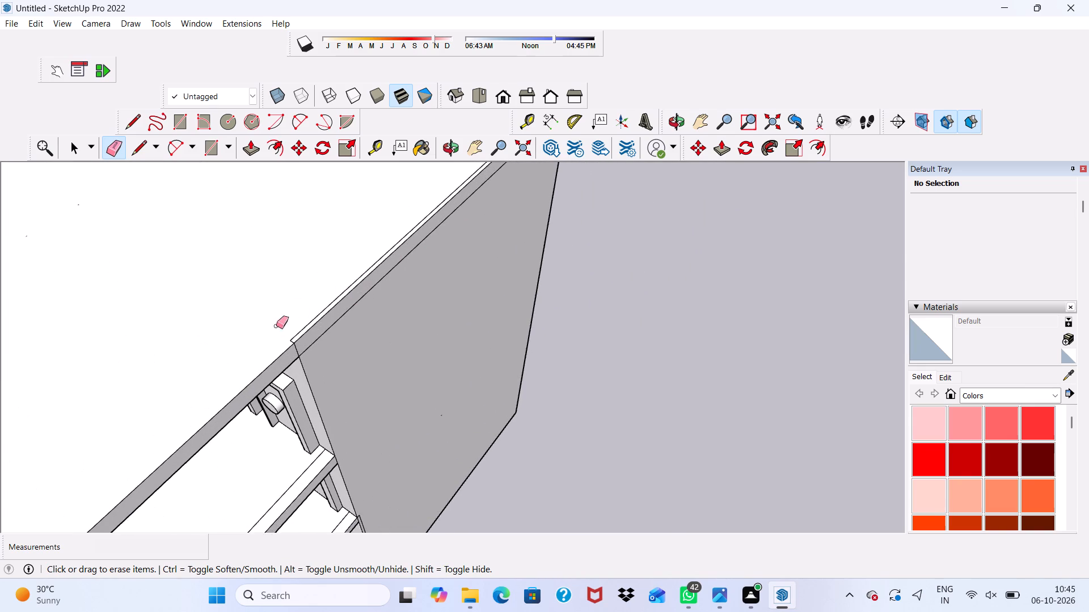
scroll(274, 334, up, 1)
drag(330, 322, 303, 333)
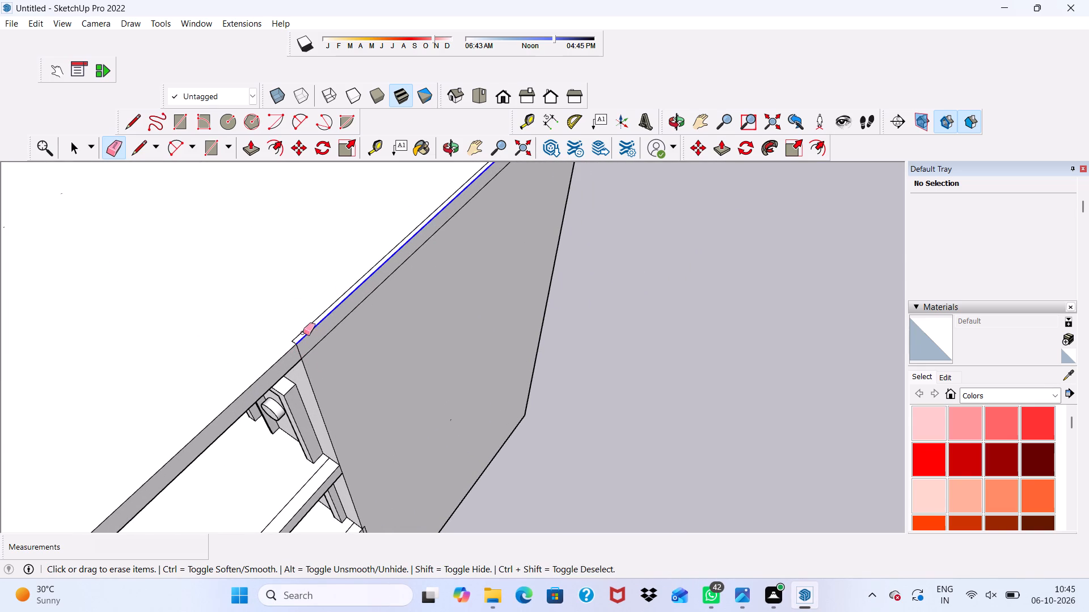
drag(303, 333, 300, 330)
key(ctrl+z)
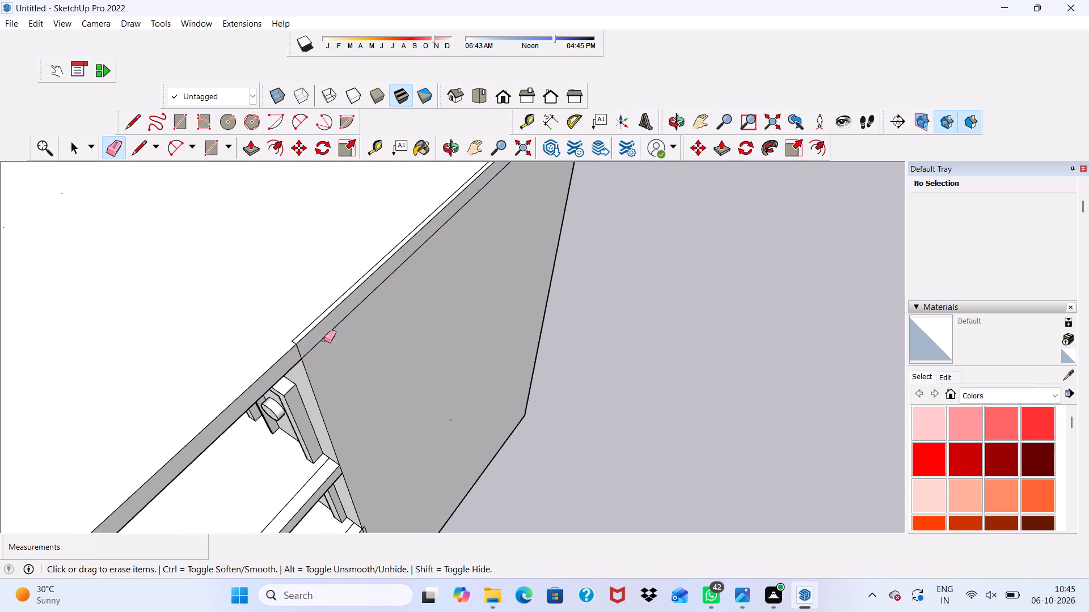
Erase the leftover strip lines on the roof top over the room and the short seam across the slab's side edge.
scroll(307, 366, up, 6)
click(292, 340)
scroll(295, 336, up, 3)
drag(286, 342, 294, 338)
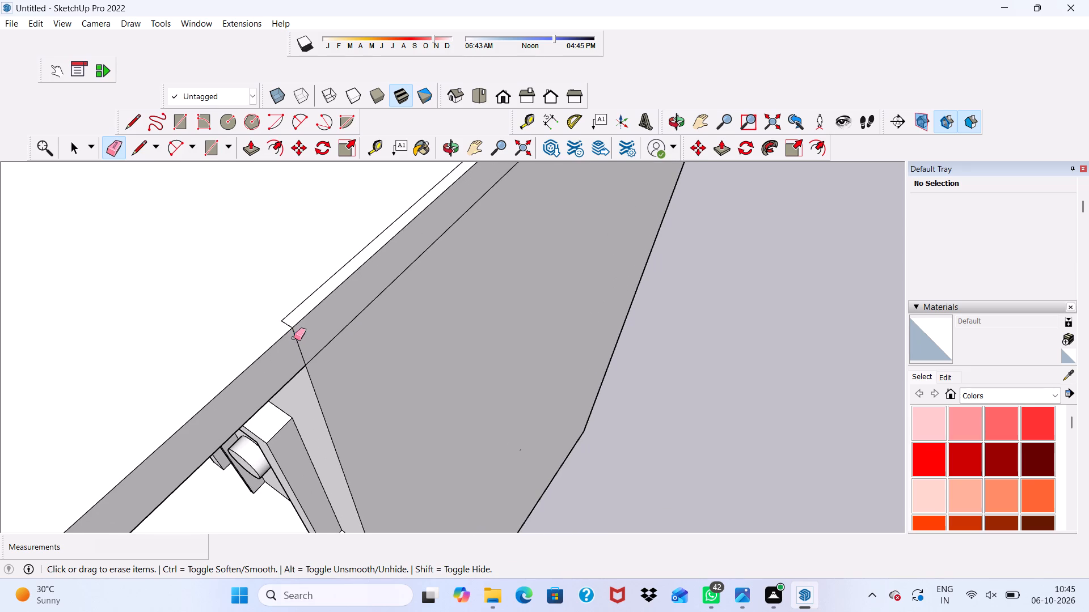
drag(294, 338, 305, 332)
scroll(296, 321, up, 5)
drag(294, 309, 271, 333)
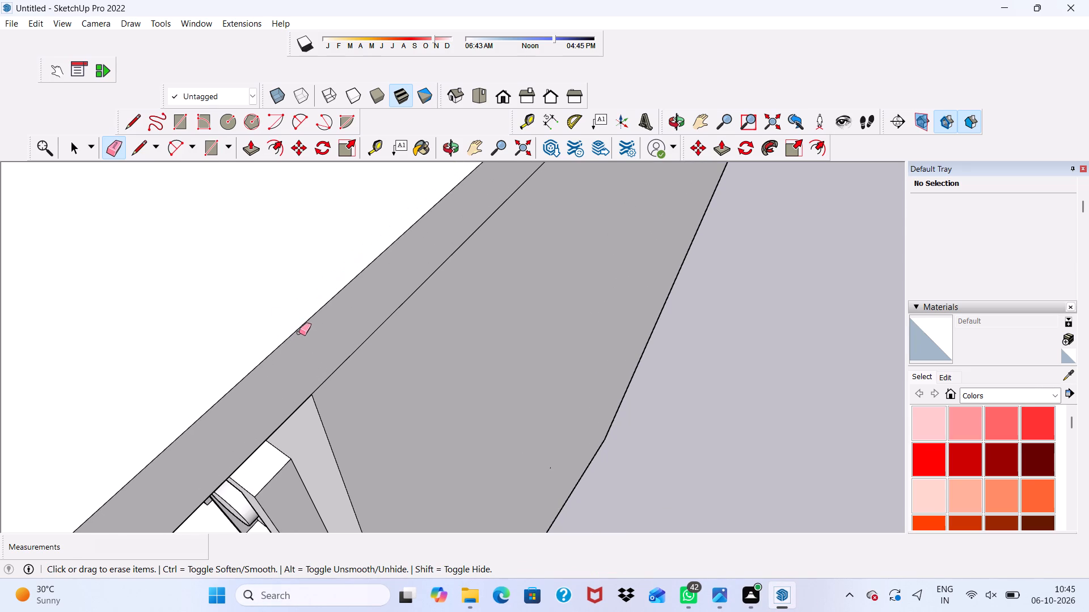
Erase the seam between the roof slab's side edge and the side wall of the room.
scroll(238, 312, down, 10)
scroll(176, 344, up, 1)
scroll(176, 344, down, 4)
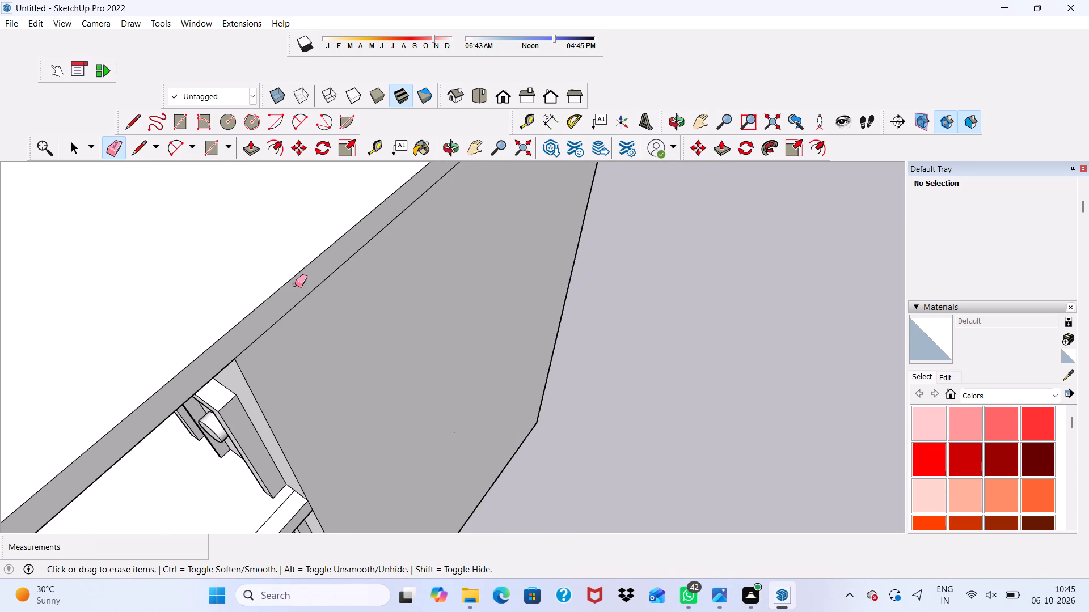
drag(303, 294, 311, 301)
Examine the whole building from above, checking the roof slab, side wall and balconies.
scroll(265, 311, down, 1)
scroll(263, 313, up, 3)
scroll(263, 313, down, 2)
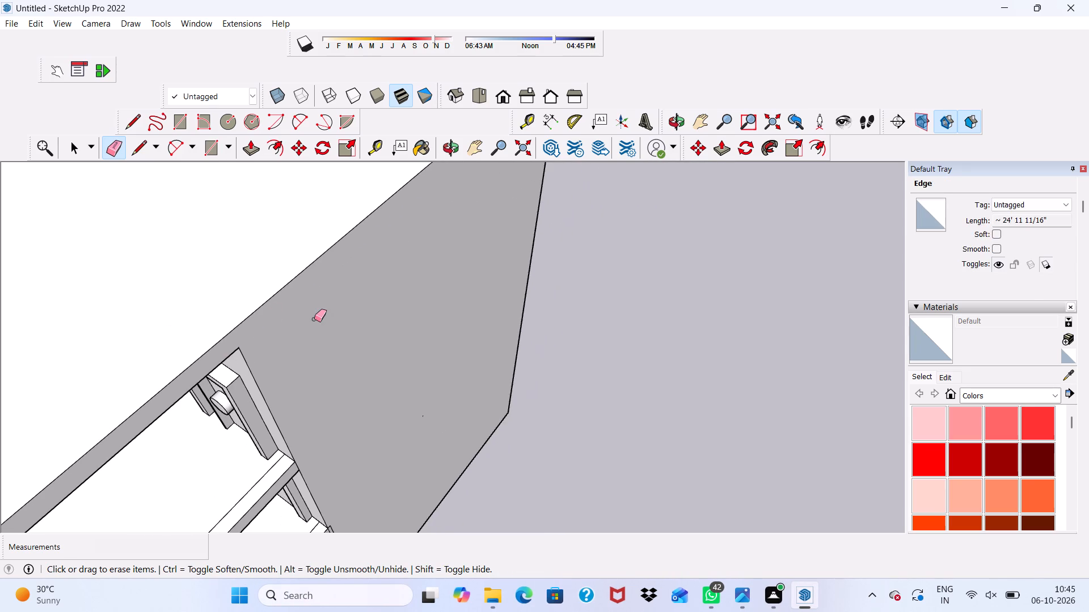
scroll(314, 319, down, 3)
scroll(310, 321, up, 1)
scroll(310, 321, down, 1)
scroll(310, 321, up, 1)
scroll(310, 321, down, 4)
scroll(328, 313, up, 1)
scroll(328, 314, down, 2)
scroll(347, 316, up, 1)
scroll(341, 316, down, 7)
scroll(332, 266, down, 4)
middle_drag(384, 240, 213, 285)
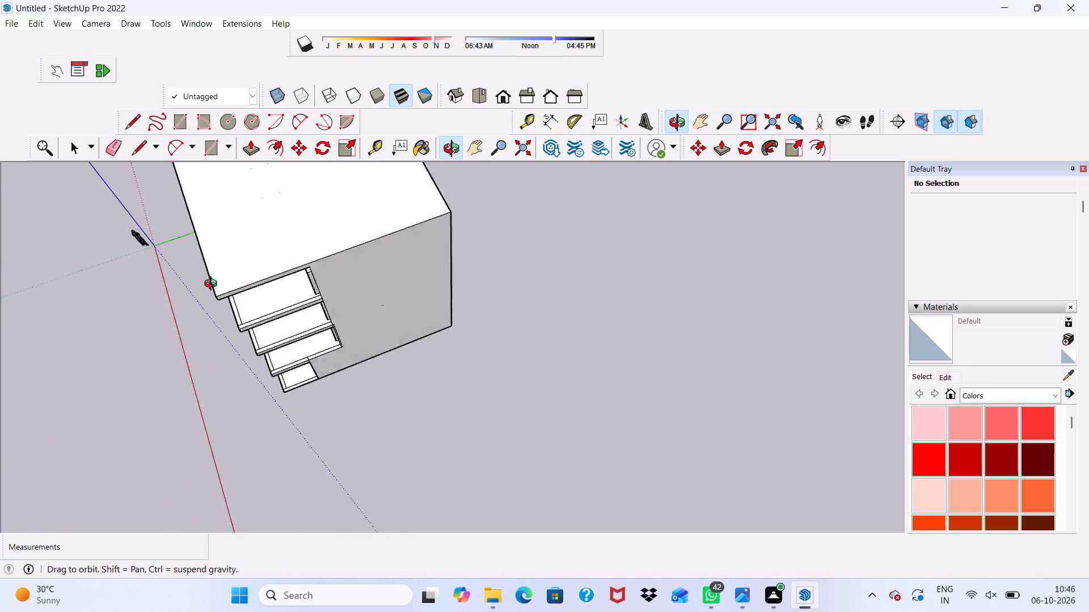
Erase the near stretch of the seam below the roof slab's back edge and the short line at its corner.
middle_drag(213, 285, 0, 199)
middle_click(0, 199)
scroll(594, 205, up, 13)
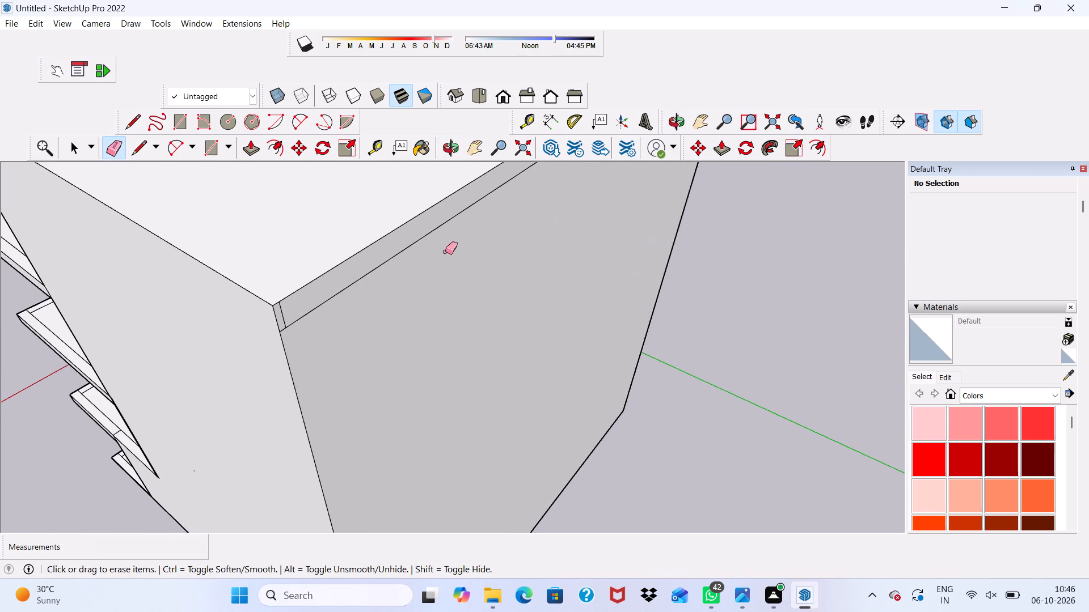
drag(400, 249, 369, 249)
drag(378, 258, 372, 273)
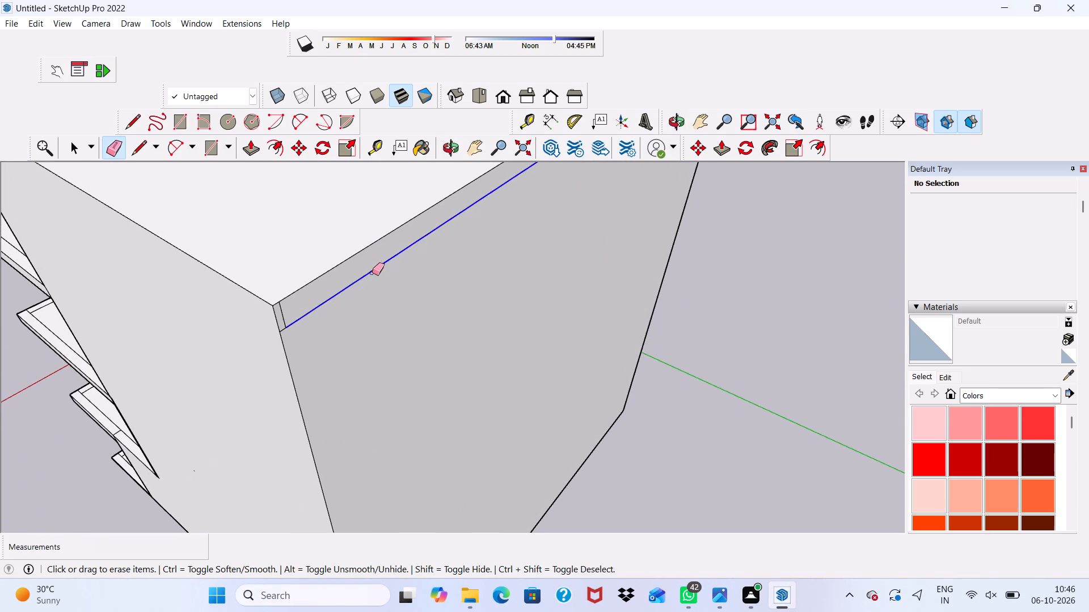
drag(372, 273, 377, 277)
scroll(312, 303, up, 3)
click(275, 327)
drag(273, 326, 275, 343)
Erase the far stretch of the seam below the roof slab's back edge and the short line at the far corner.
scroll(244, 325, down, 6)
scroll(228, 314, up, 1)
scroll(228, 314, down, 5)
scroll(357, 300, up, 1)
scroll(357, 300, down, 1)
scroll(357, 300, up, 1)
scroll(357, 300, down, 5)
scroll(463, 296, up, 1)
scroll(461, 297, down, 4)
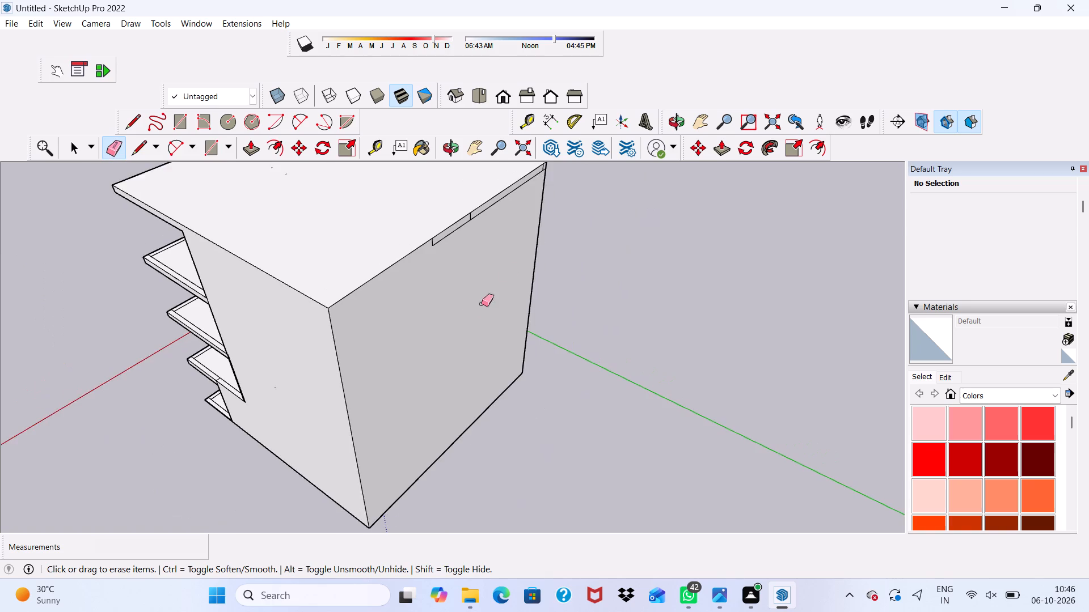
scroll(559, 165, up, 14)
scroll(526, 179, down, 6)
scroll(505, 207, up, 2)
scroll(505, 207, down, 2)
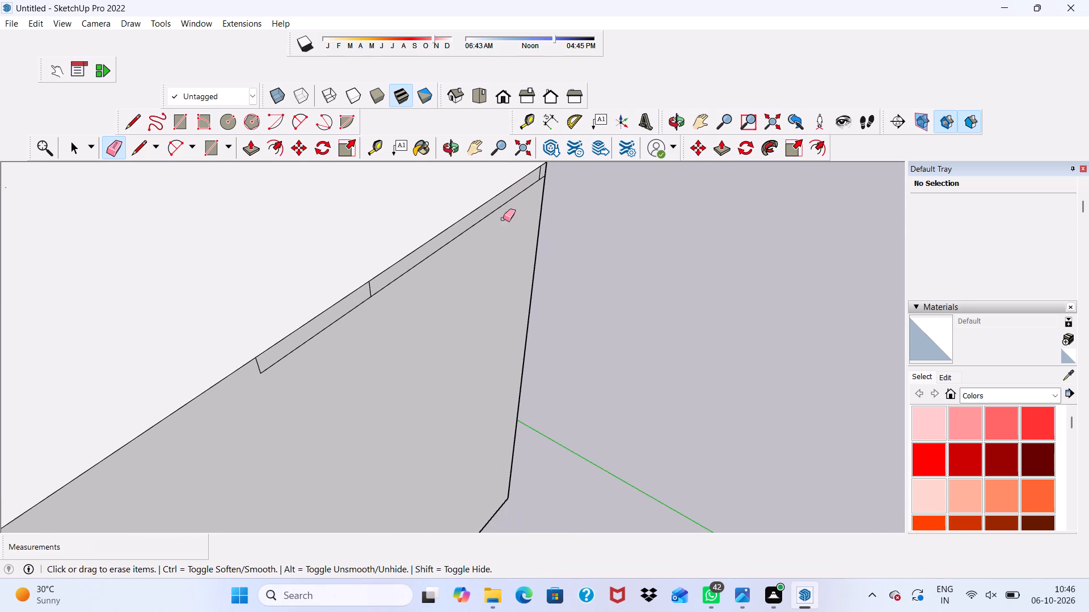
scroll(503, 219, down, 1)
scroll(560, 186, up, 8)
drag(478, 176, 460, 201)
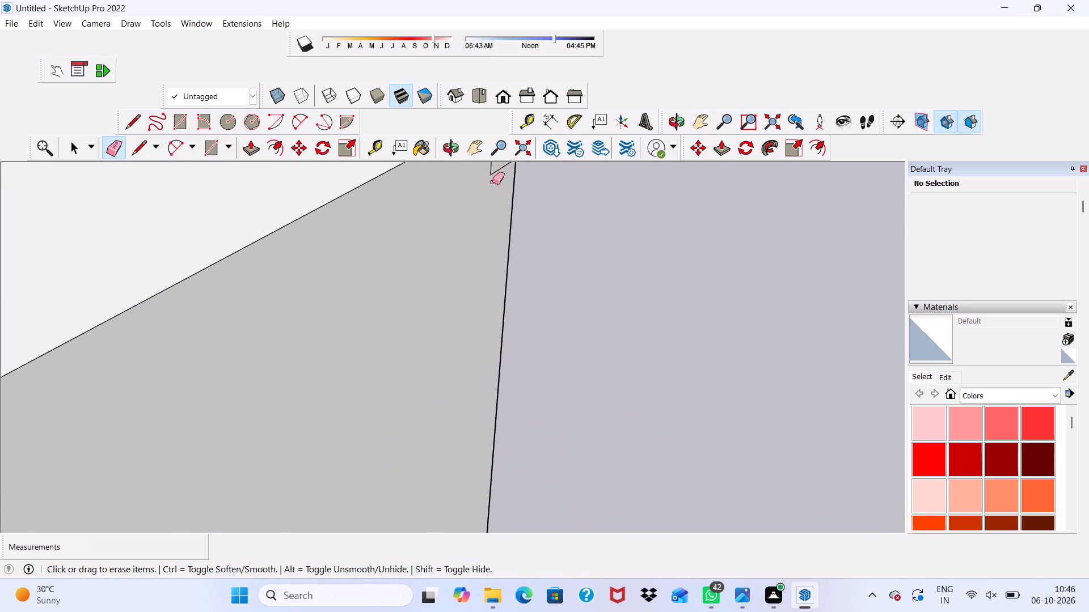
scroll(492, 181, up, 3)
drag(486, 168, 498, 170)
scroll(495, 175, down, 15)
scroll(512, 209, up, 4)
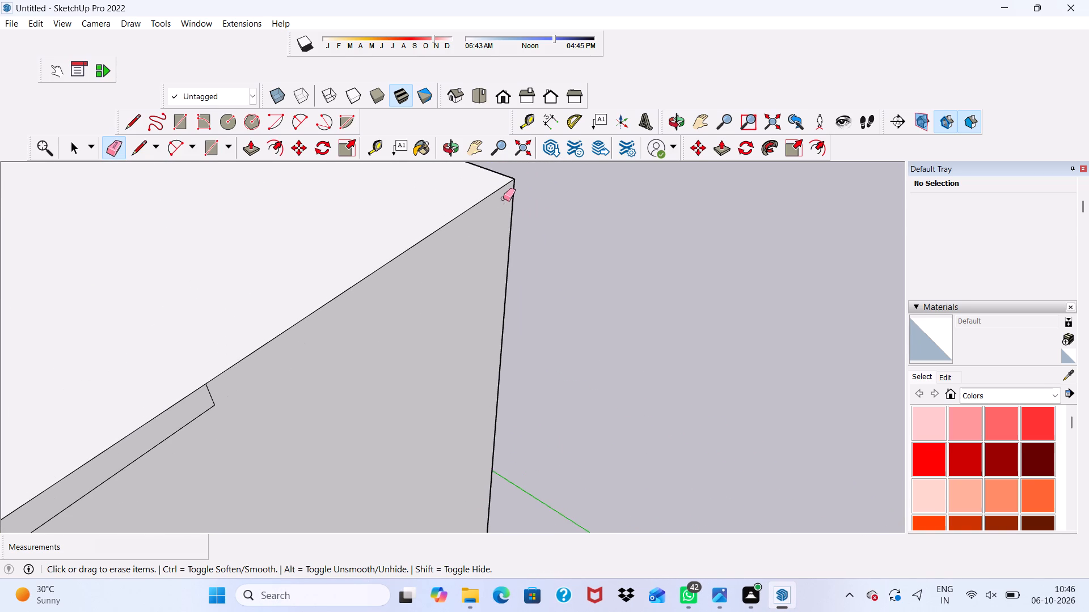
drag(504, 197, 506, 214)
scroll(501, 196, up, 1)
scroll(486, 203, down, 9)
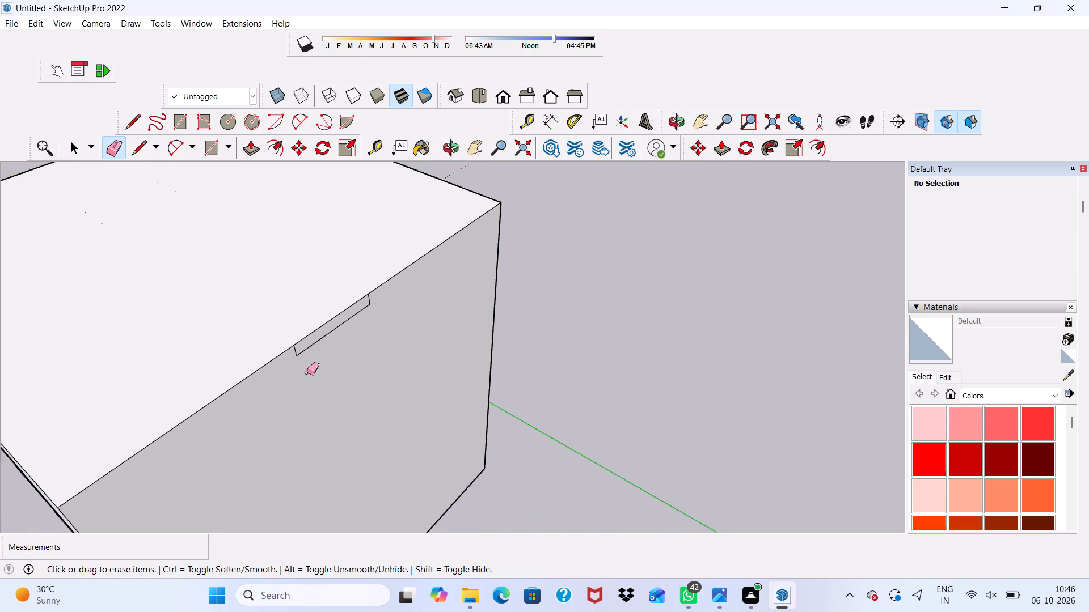
Erase the remaining middle stretch of the seam and its short end line below the roof slab's back edge.
scroll(285, 380, up, 4)
drag(346, 313, 341, 323)
scroll(311, 337, up, 3)
drag(294, 345, 313, 329)
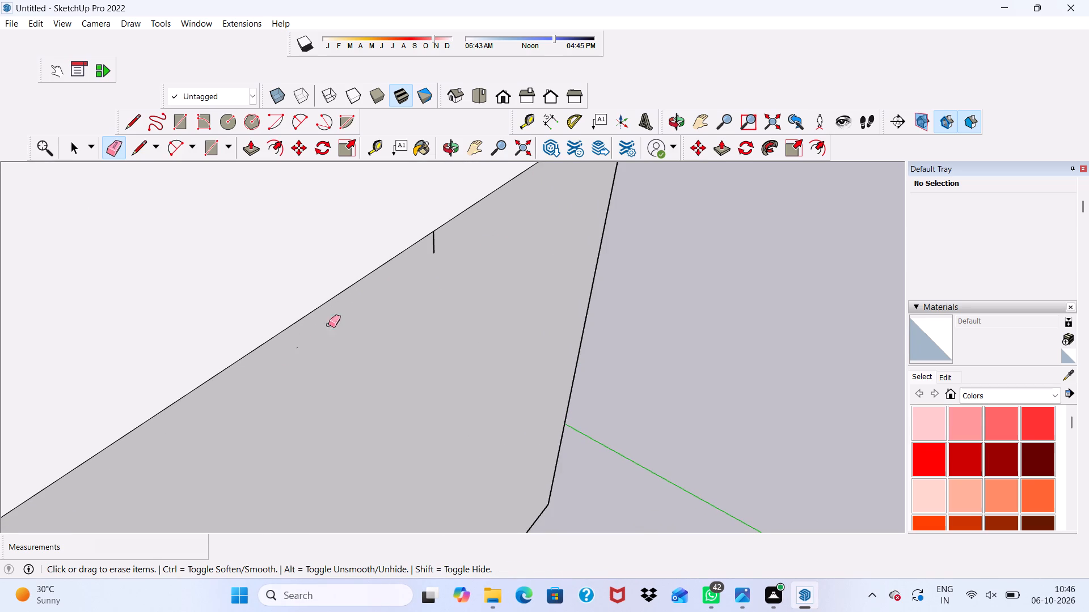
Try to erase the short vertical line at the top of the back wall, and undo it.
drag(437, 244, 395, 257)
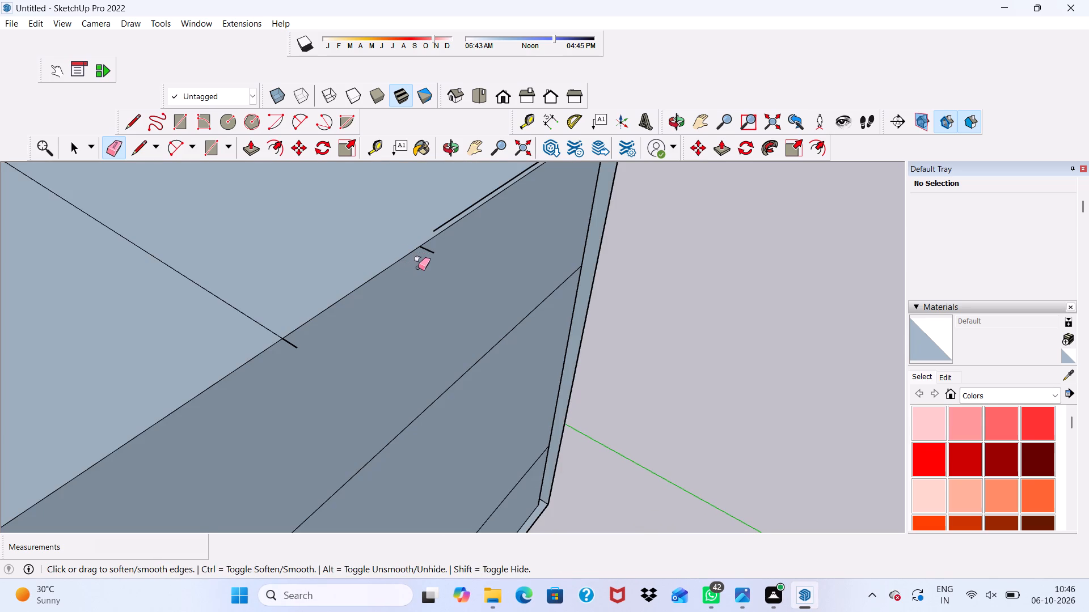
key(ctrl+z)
Erase the short leftover vertical line at the top of the back wall below the roof edge.
scroll(455, 273, up, 4)
click(428, 227)
scroll(446, 251, down, 2)
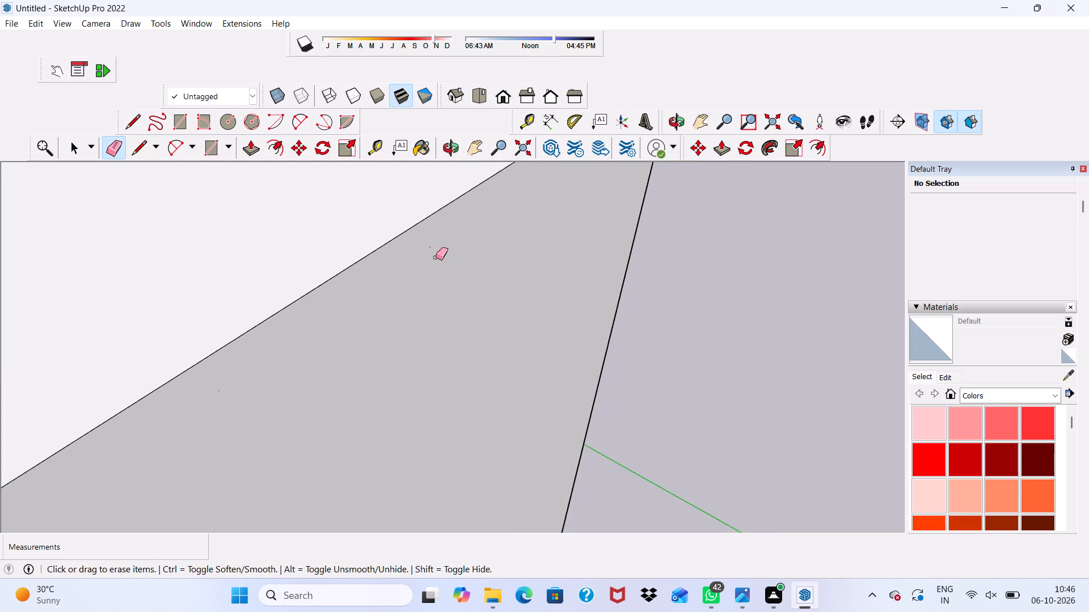
Examine the front facade, checking the roof slab and the balconies of the upper floors.
scroll(436, 257, down, 15)
middle_drag(306, 313, 786, 190)
key(space)
scroll(446, 313, down, 10)
middle_drag(552, 259, 604, 204)
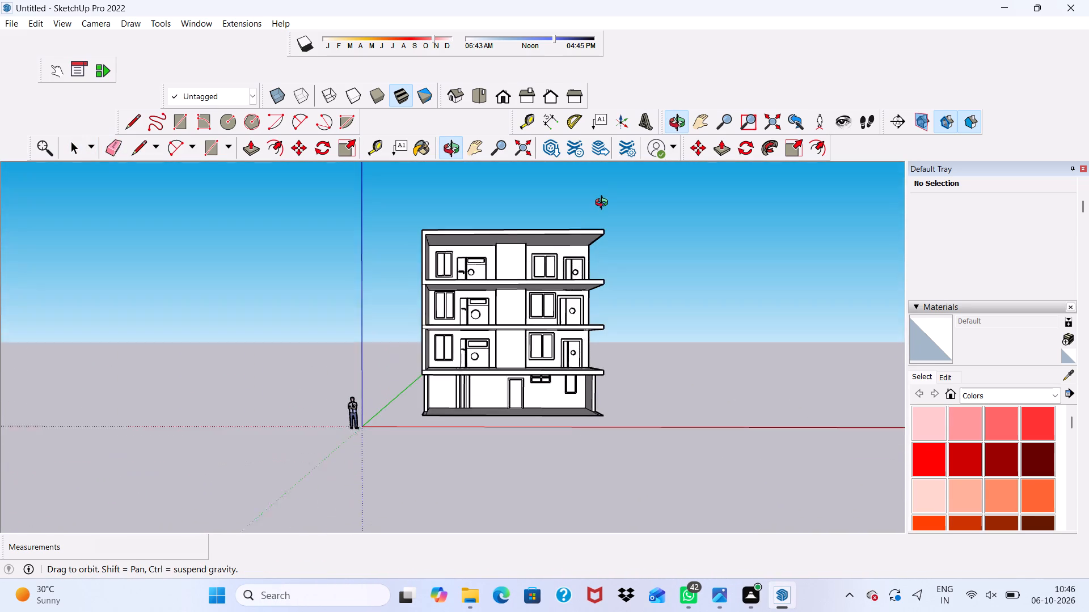
middle_drag(604, 204, 603, 203)
scroll(597, 168, down, 2)
scroll(518, 251, up, 1)
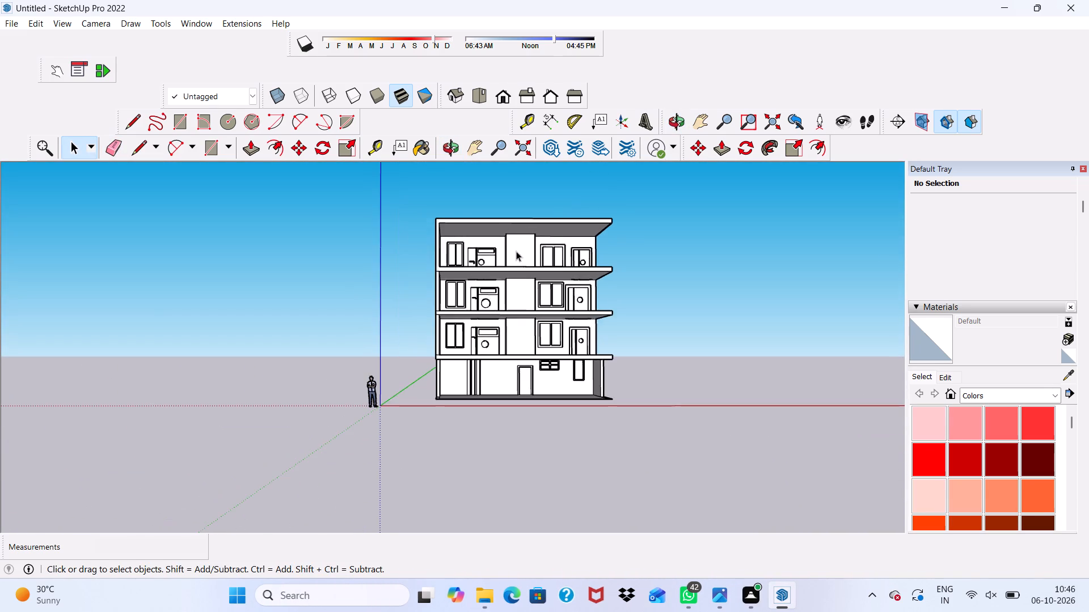
scroll(516, 251, up, 6)
scroll(542, 210, up, 1)
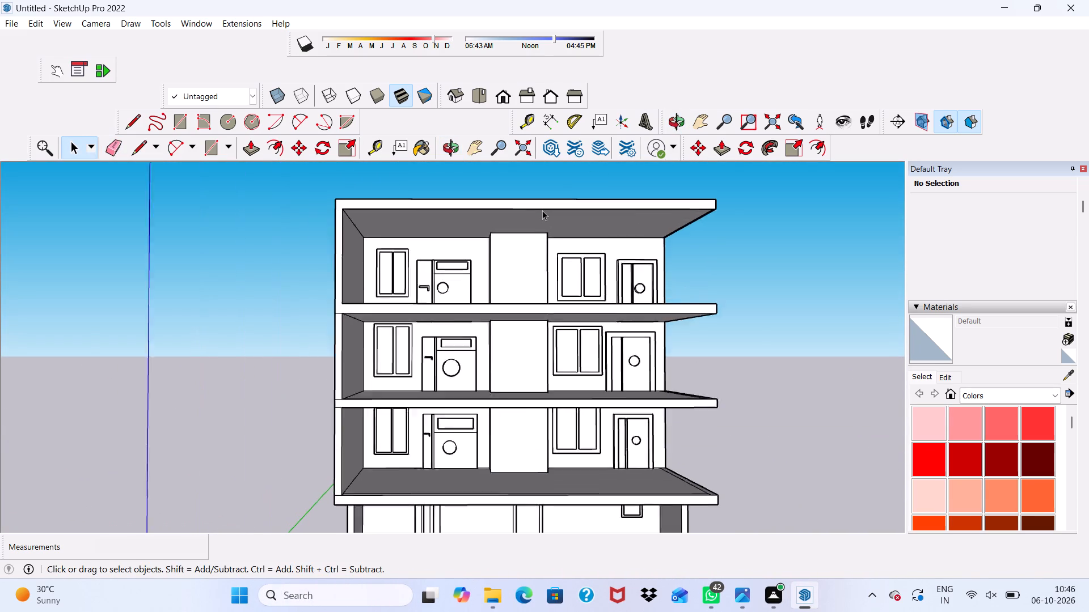
scroll(542, 210, up, 2)
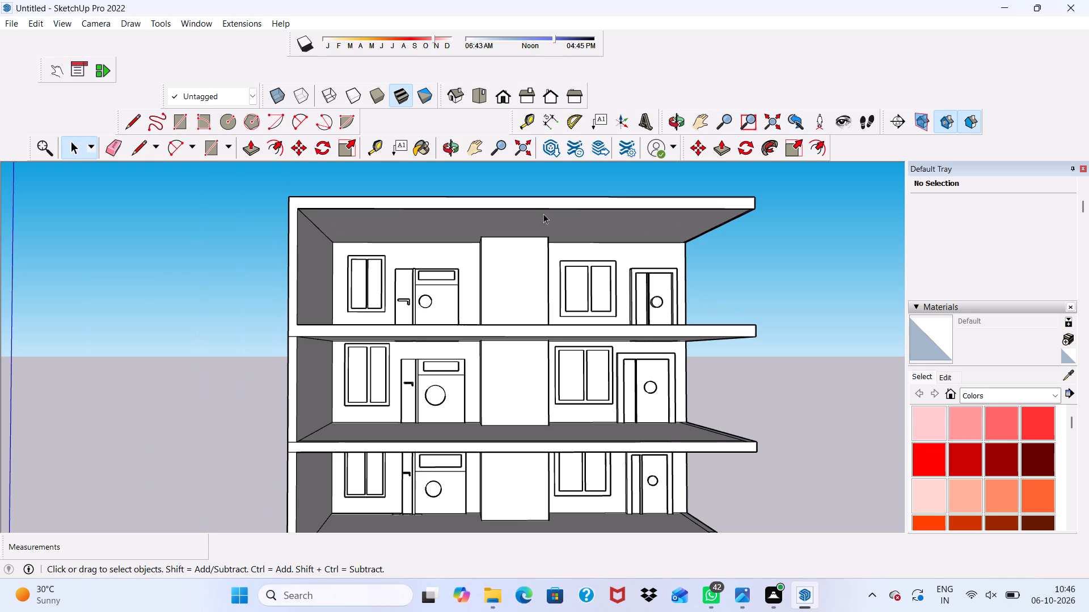
scroll(543, 214, up, 2)
scroll(543, 214, down, 2)
Push/Pull the narrow strip along the front edge of the top-floor balcony up by 1'.
middle_drag(472, 321, 469, 341)
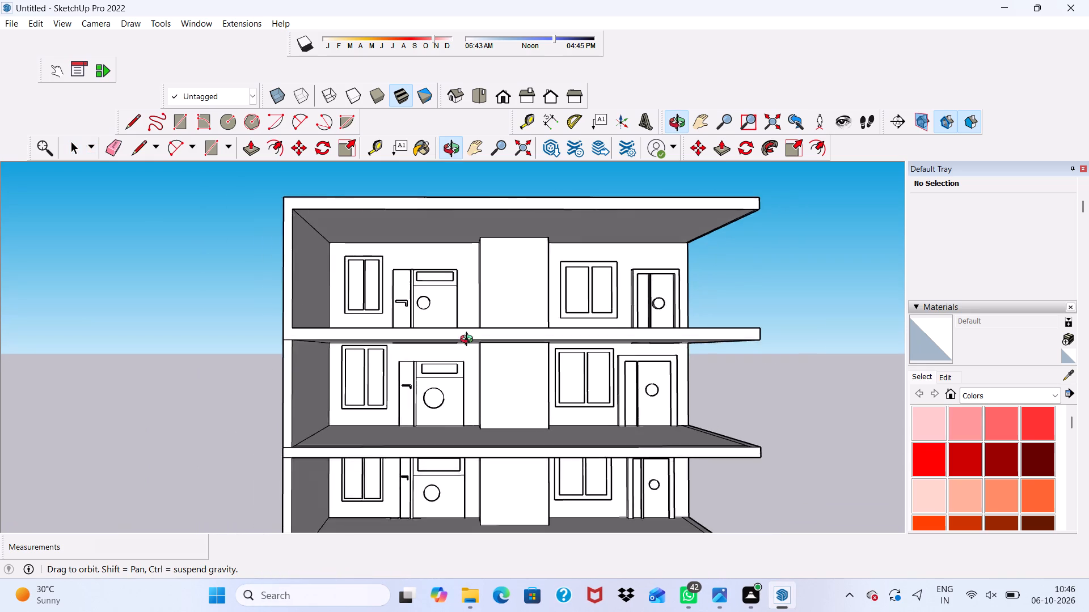
middle_drag(469, 341, 358, 422)
scroll(336, 378, up, 9)
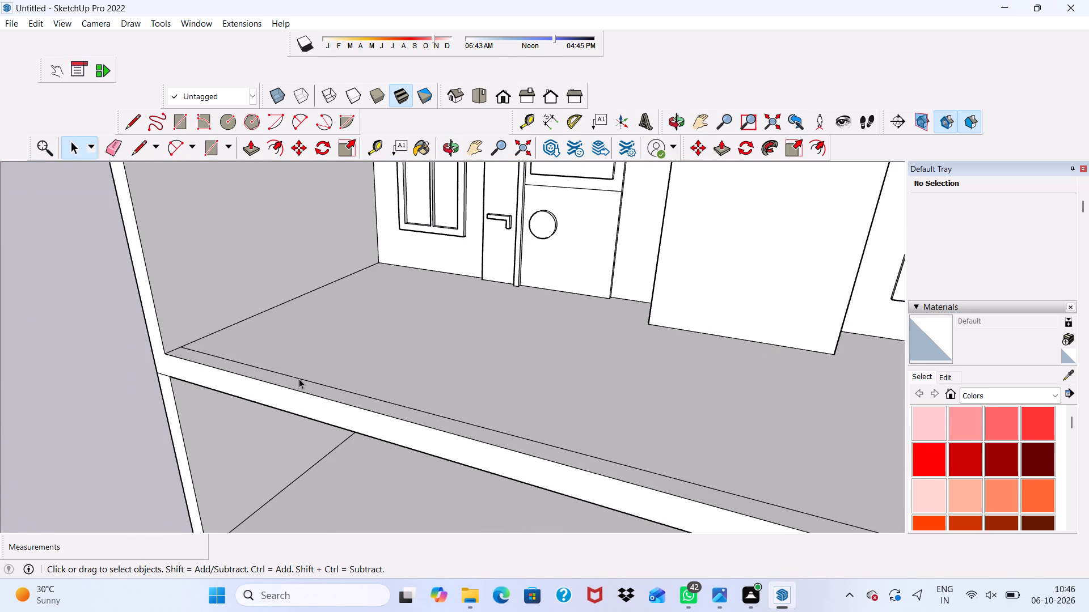
click(299, 384)
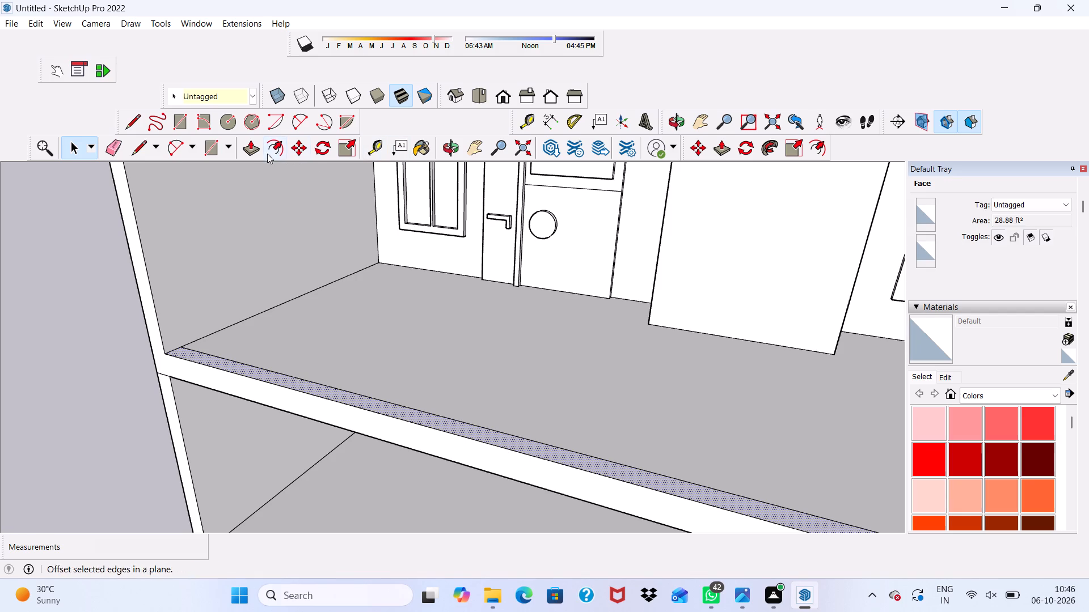
click(253, 143)
scroll(264, 330, up, 4)
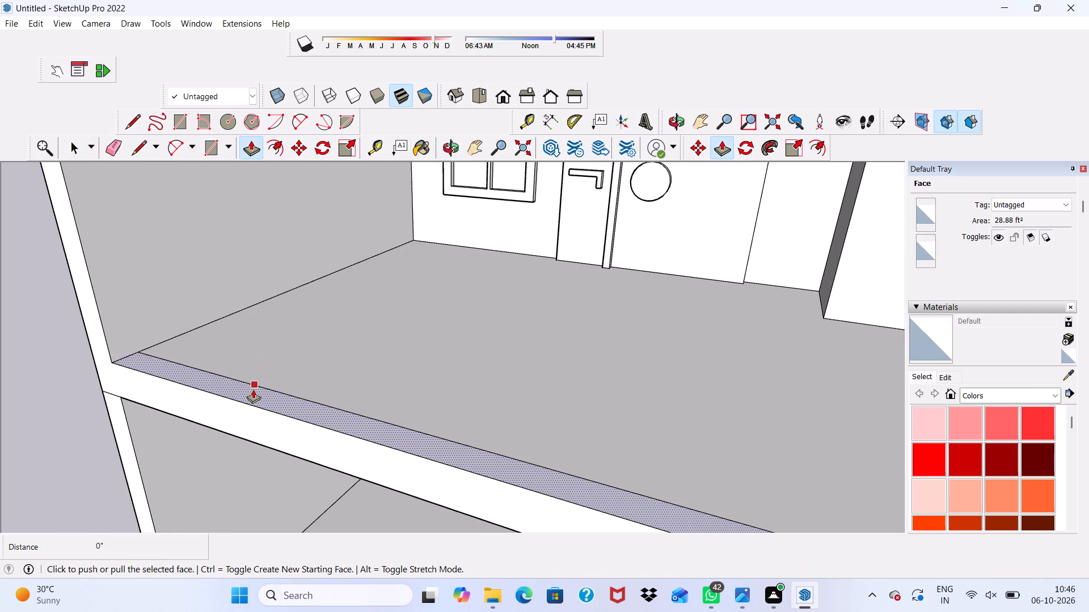
click(253, 389)
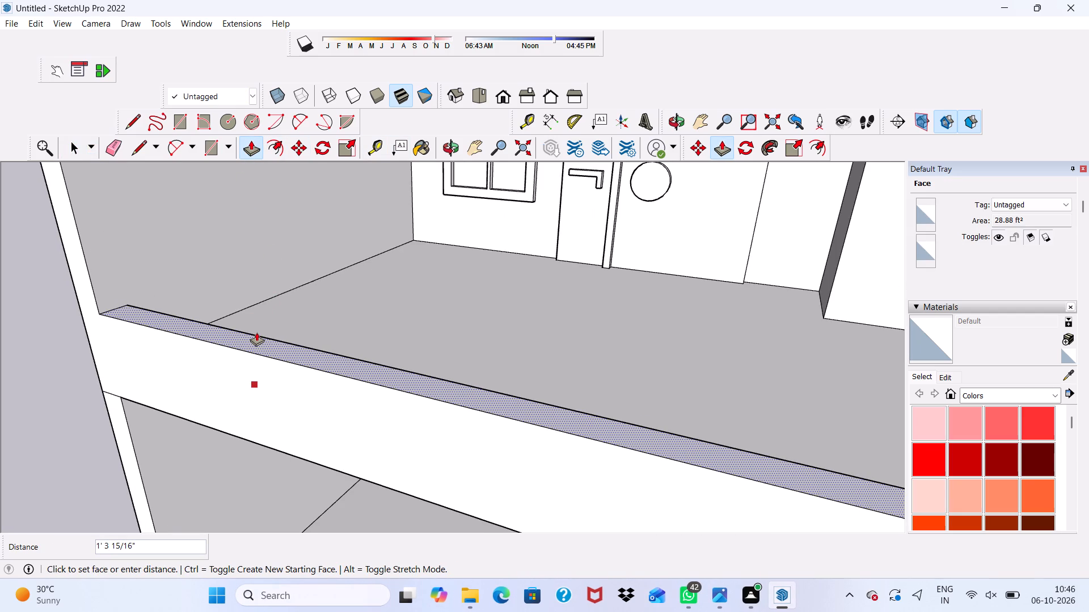
text(1')
key(Return)
scroll(259, 308, down, 4)
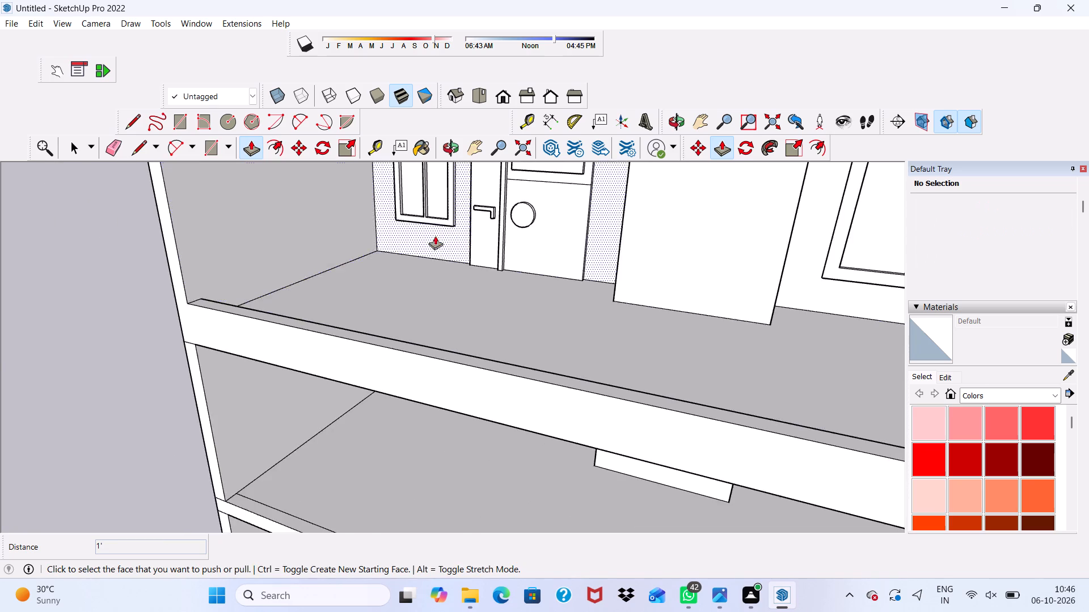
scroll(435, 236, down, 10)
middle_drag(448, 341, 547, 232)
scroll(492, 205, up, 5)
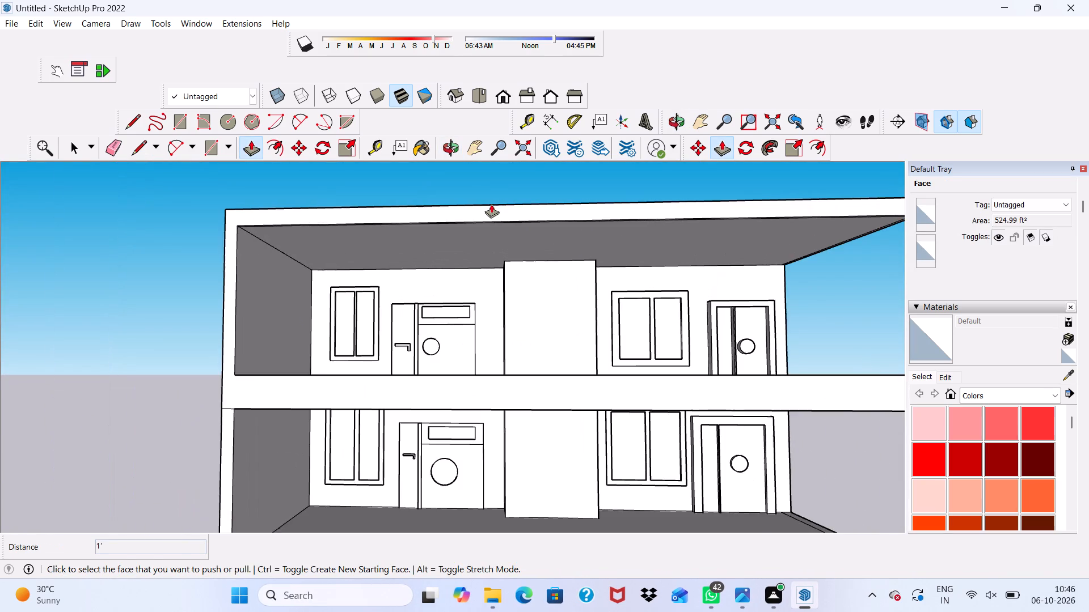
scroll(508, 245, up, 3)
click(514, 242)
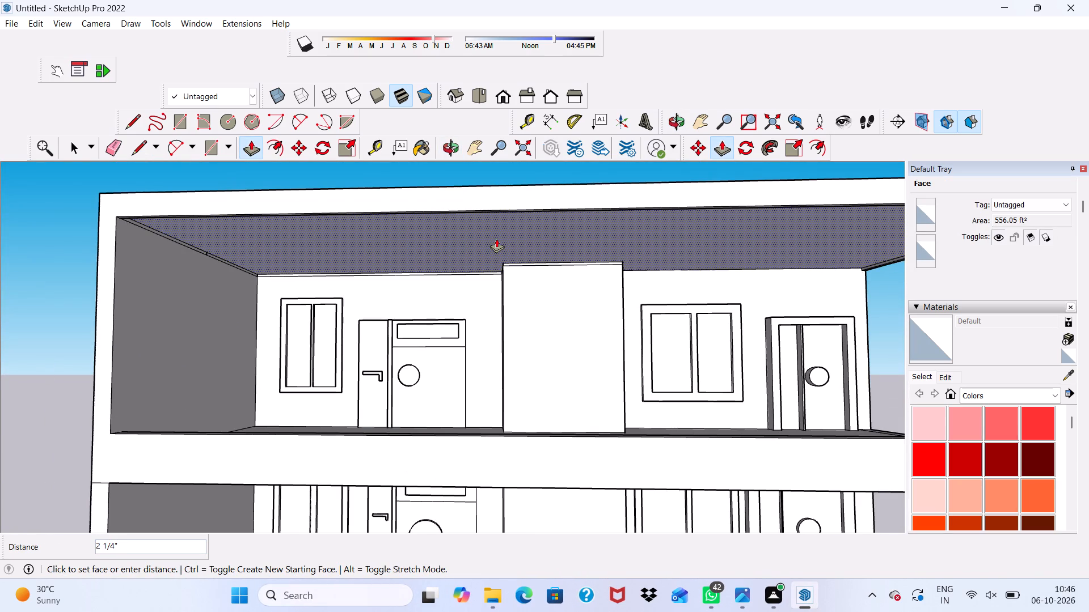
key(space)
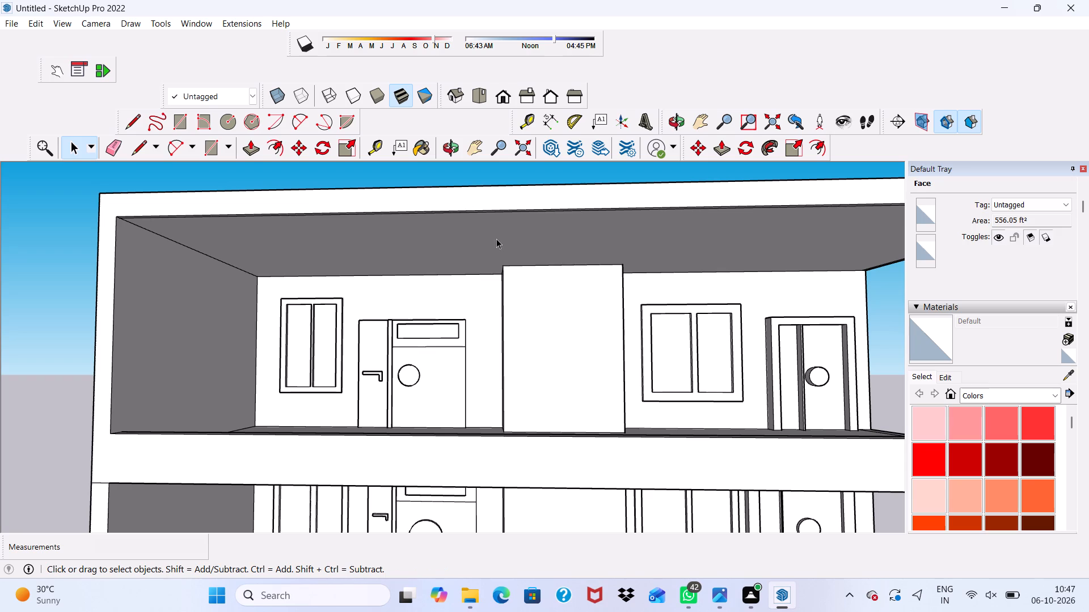
Examine the top-floor balcony, checking its ceiling, raised front edge and open side end.
scroll(496, 239, up, 3)
scroll(490, 212, down, 2)
scroll(490, 212, up, 3)
scroll(490, 212, down, 1)
scroll(490, 212, up, 1)
scroll(490, 212, down, 6)
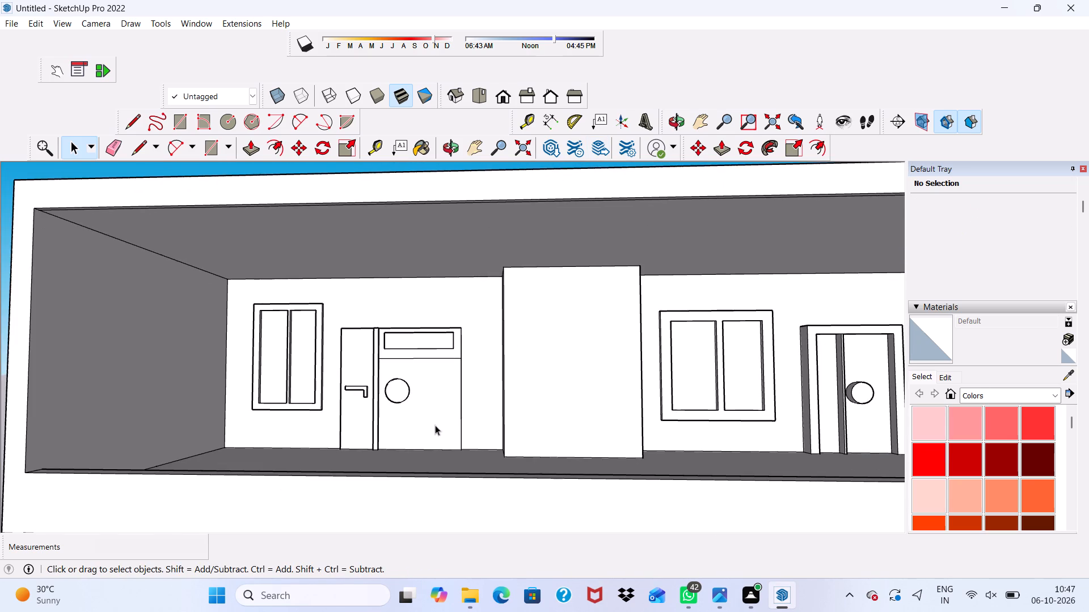
scroll(418, 368, down, 4)
middle_drag(349, 439, 404, 466)
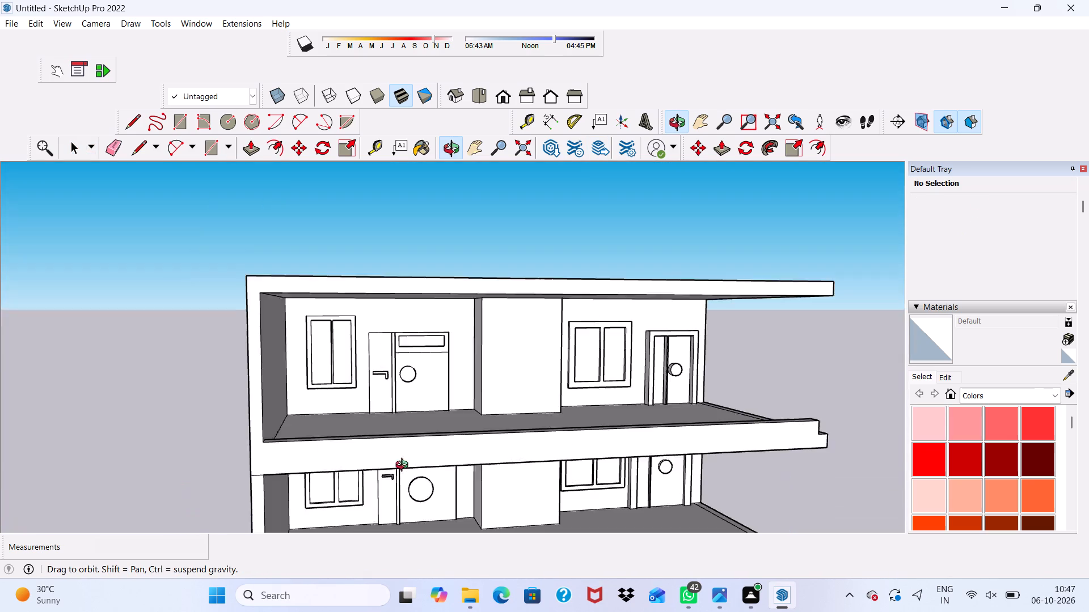
middle_drag(404, 466, 418, 489)
middle_click(419, 490)
scroll(645, 529, up, 4)
scroll(660, 504, down, 10)
middle_drag(780, 452, 714, 492)
middle_click(714, 492)
scroll(714, 492, up, 4)
scroll(711, 482, down, 3)
scroll(711, 482, up, 1)
scroll(711, 482, down, 4)
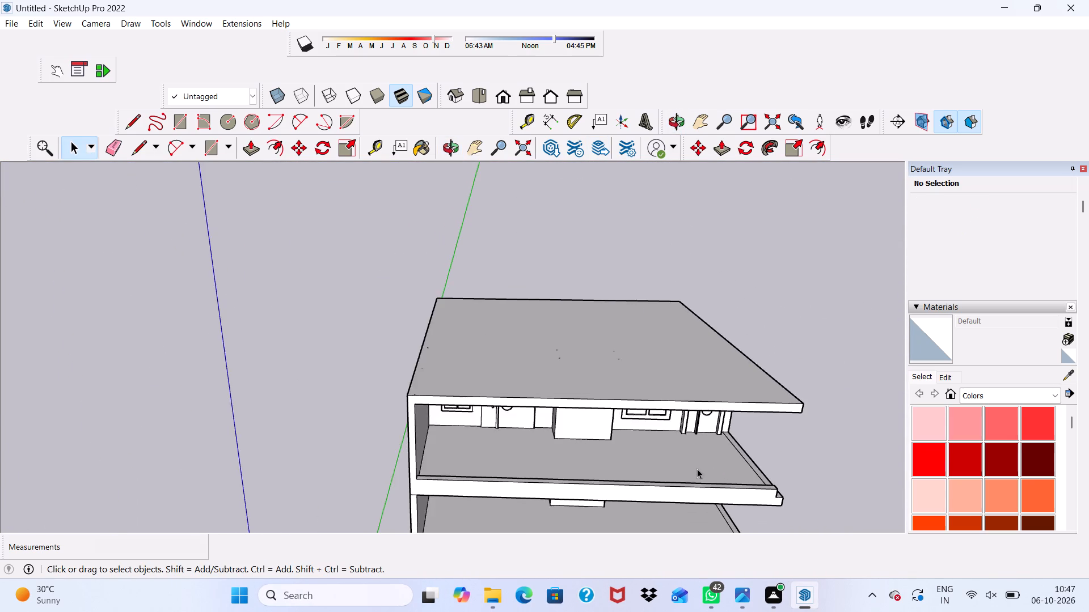
Examine the whole building from the front and from above, checking the balconies, roof and side wall.
scroll(697, 469, down, 2)
scroll(651, 473, down, 5)
scroll(674, 480, up, 1)
scroll(673, 478, down, 3)
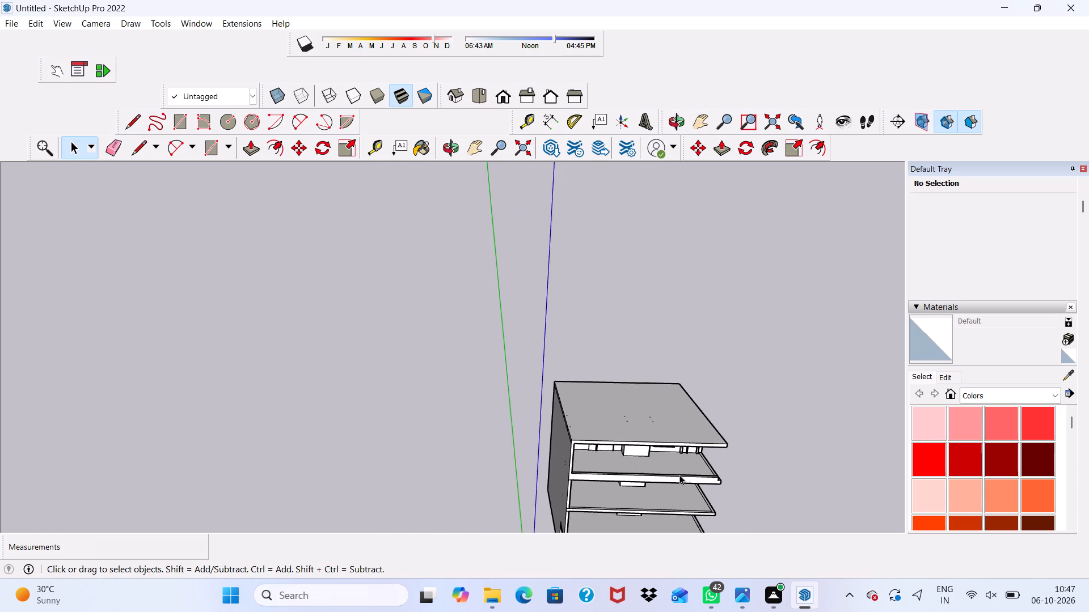
middle_drag(679, 475, 642, 339)
scroll(627, 482, up, 4)
scroll(651, 410, down, 9)
middle_drag(694, 388, 707, 442)
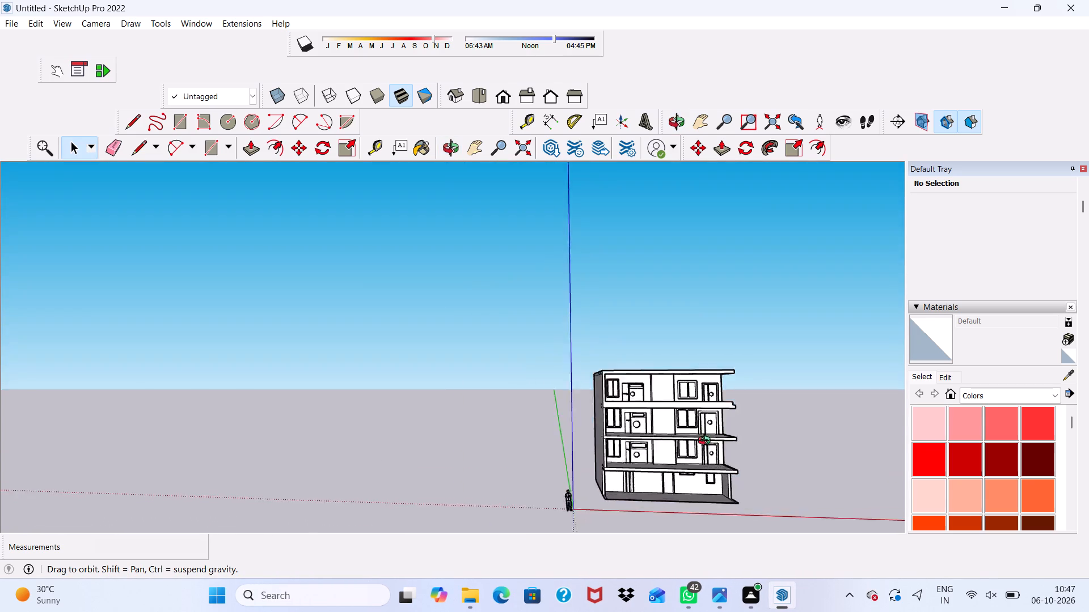
middle_drag(707, 442, 840, 555)
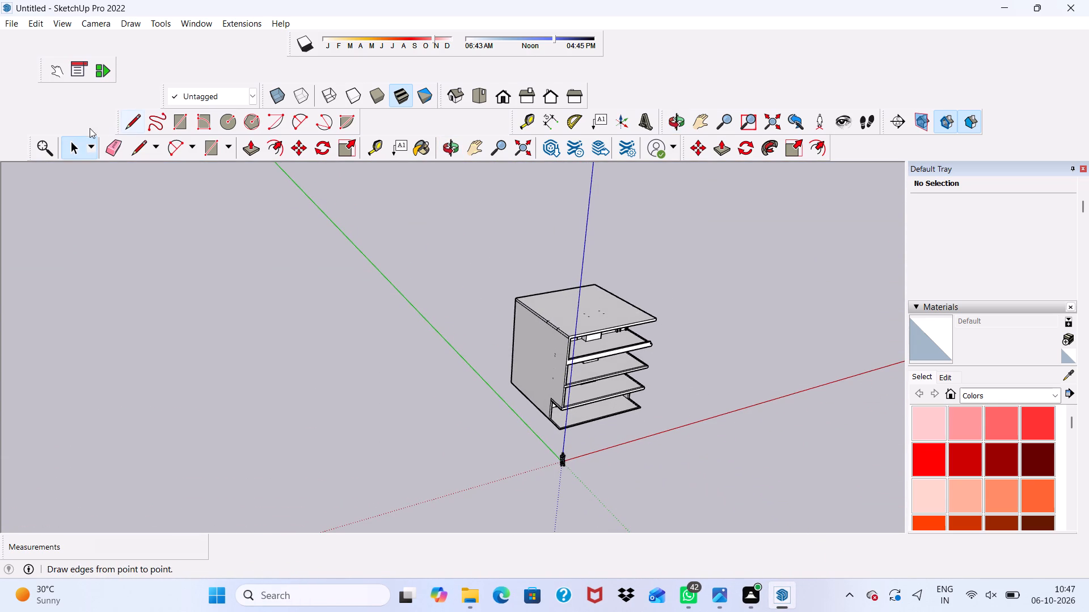
Erase the tiny stray line fragments scattered on the roof slab's top face.
click(113, 147)
scroll(635, 286, up, 9)
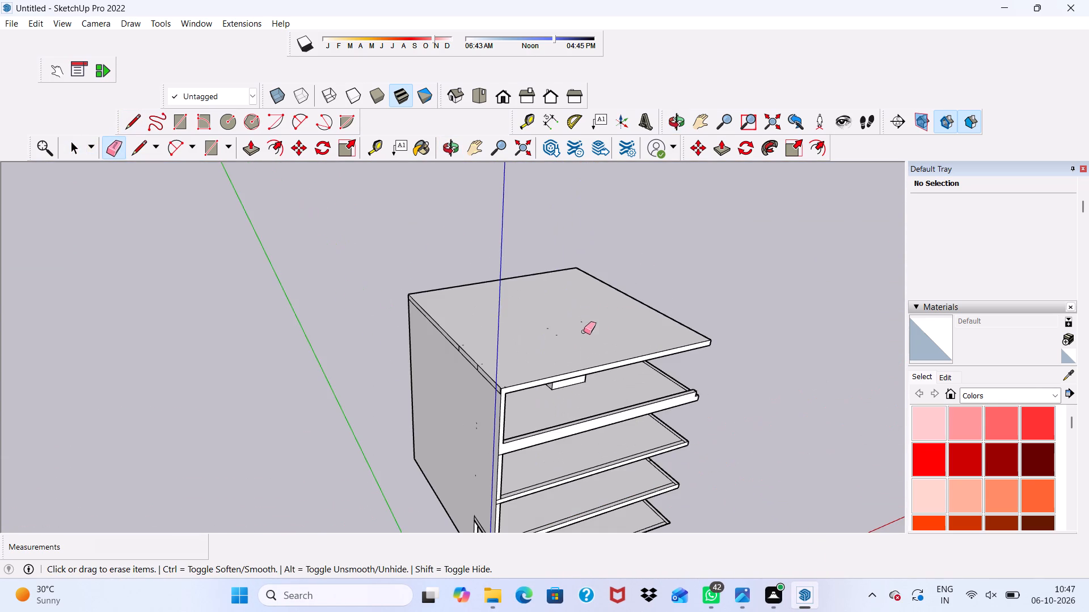
drag(551, 331, 564, 341)
drag(552, 329, 551, 325)
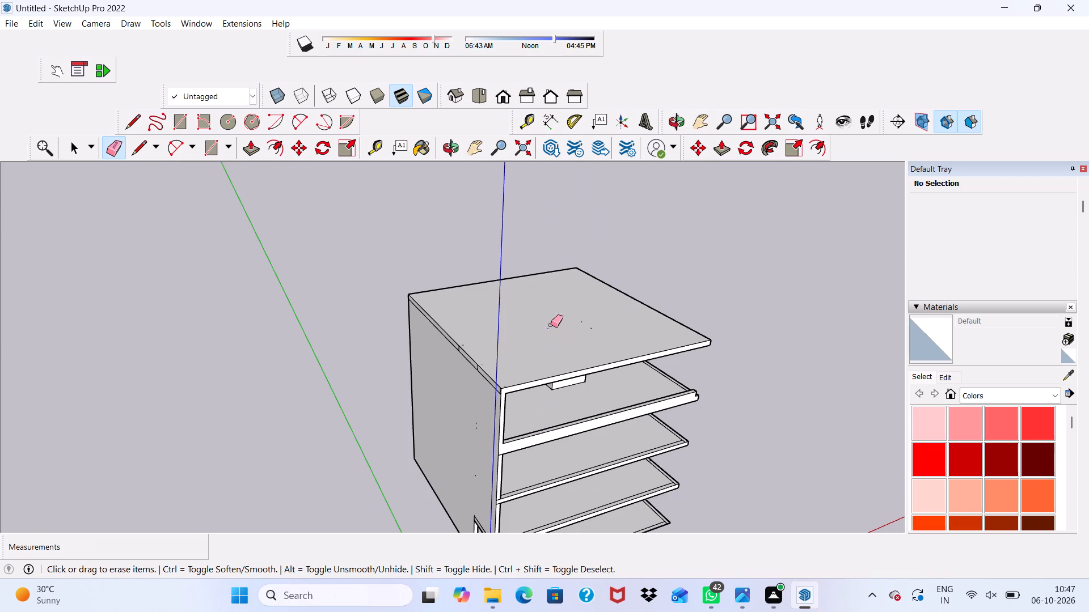
drag(551, 325, 569, 324)
drag(584, 322, 596, 336)
drag(593, 329, 584, 320)
scroll(582, 311, up, 6)
drag(573, 328, 590, 335)
scroll(560, 312, up, 1)
scroll(373, 286, down, 5)
Erase the horizontal seam line and the short vertical lines along the roof slab's edge on the plain side wall.
middle_drag(238, 337, 370, 287)
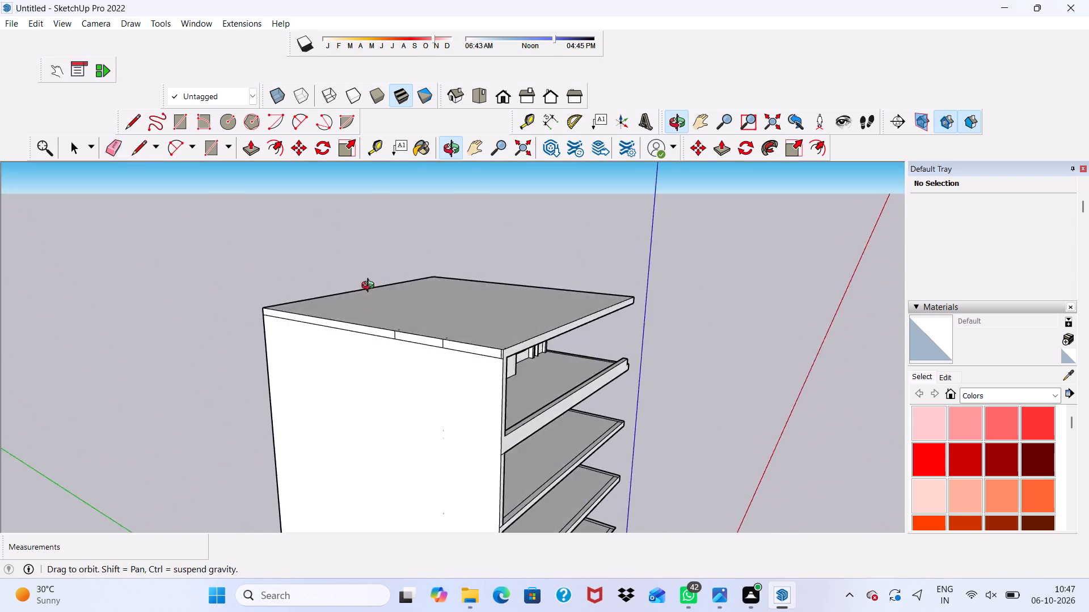
middle_drag(370, 287, 347, 363)
scroll(391, 359, up, 3)
scroll(336, 406, up, 3)
drag(360, 389, 356, 399)
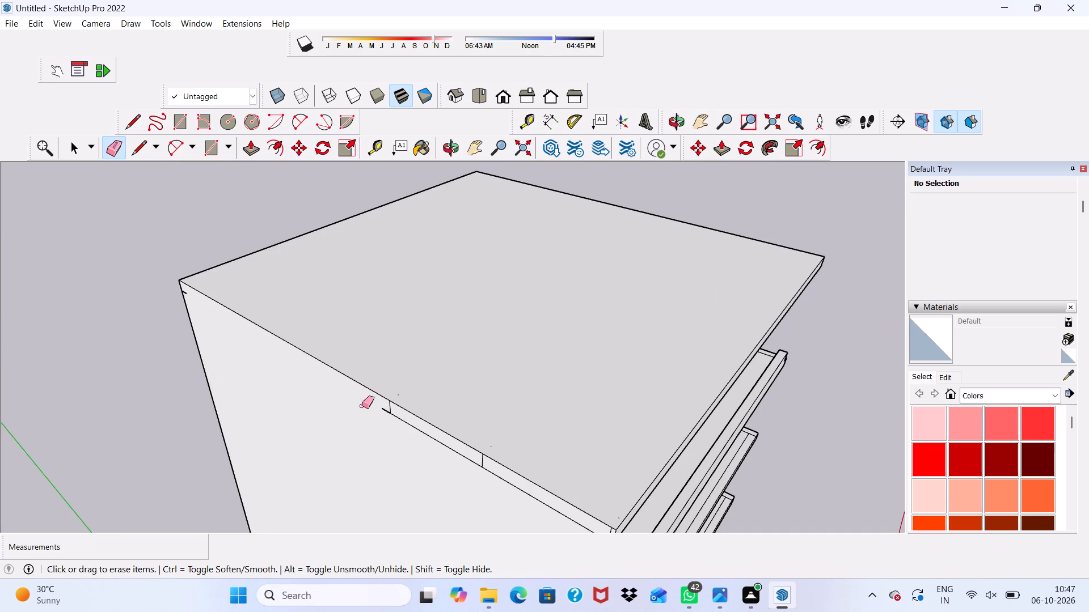
drag(389, 407, 391, 419)
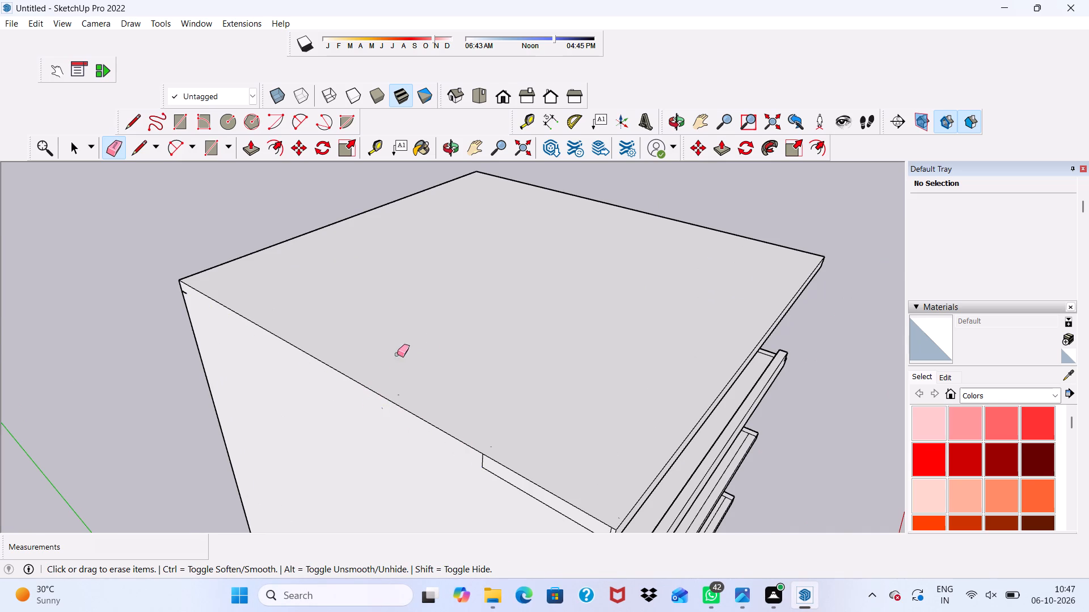
scroll(377, 321, down, 7)
scroll(378, 319, up, 1)
scroll(375, 339, down, 1)
scroll(432, 426, up, 8)
scroll(407, 386, down, 1)
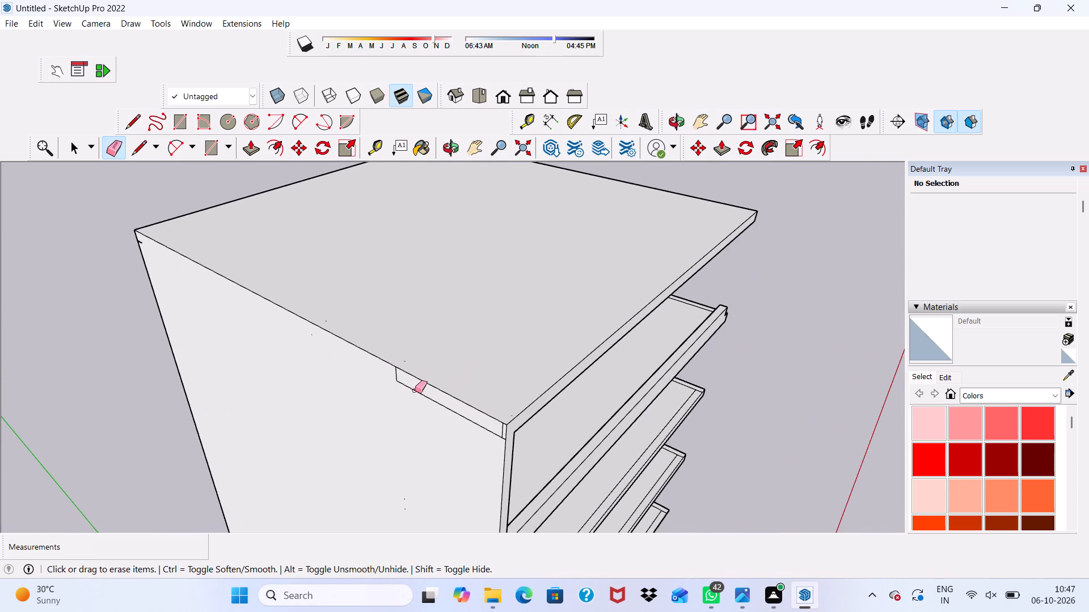
drag(417, 388, 404, 398)
click(395, 373)
Erase the tiny stray line fragments on the roof's top face beside the side wall edge.
scroll(403, 361, up, 3)
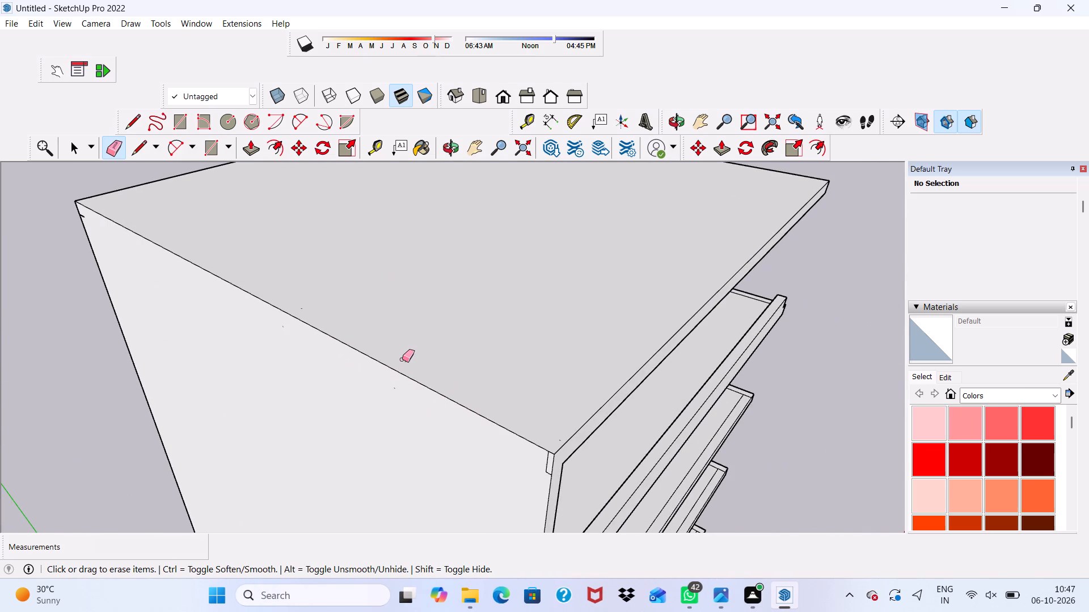
drag(402, 359, 421, 346)
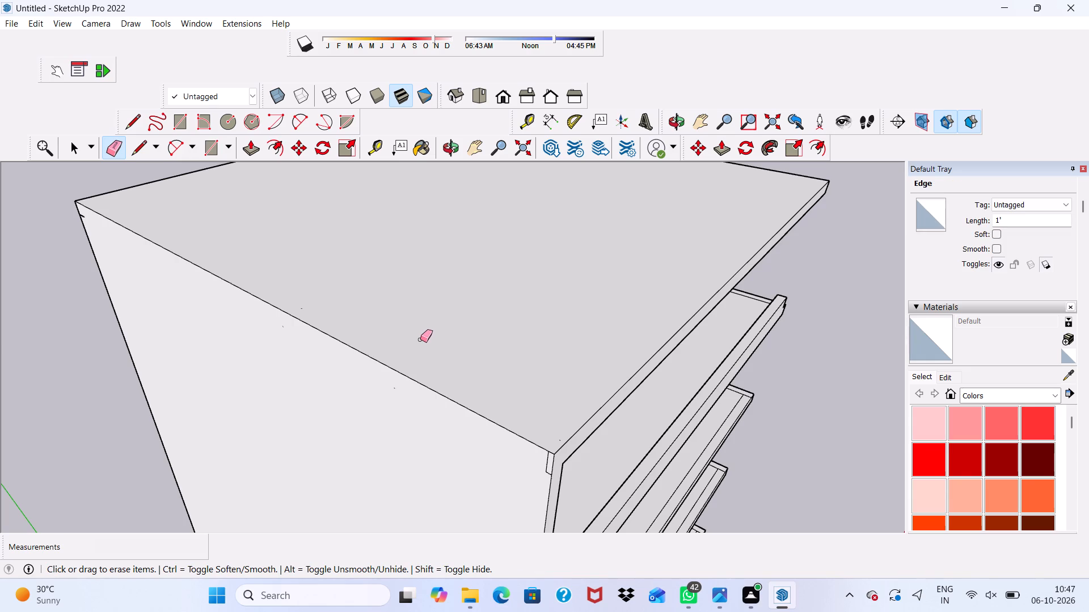
click(420, 339)
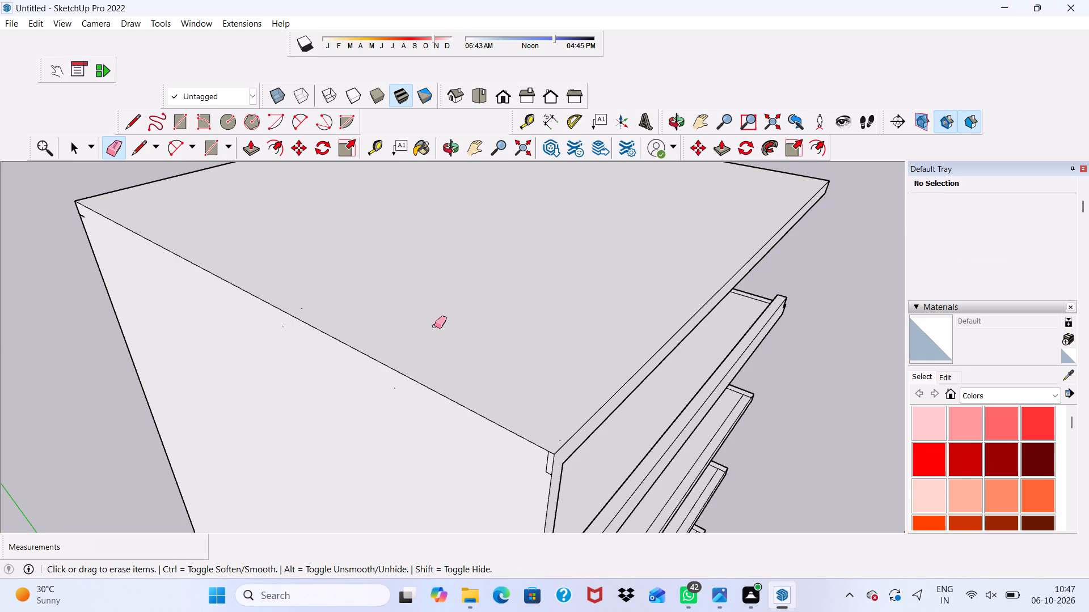
scroll(337, 326, up, 3)
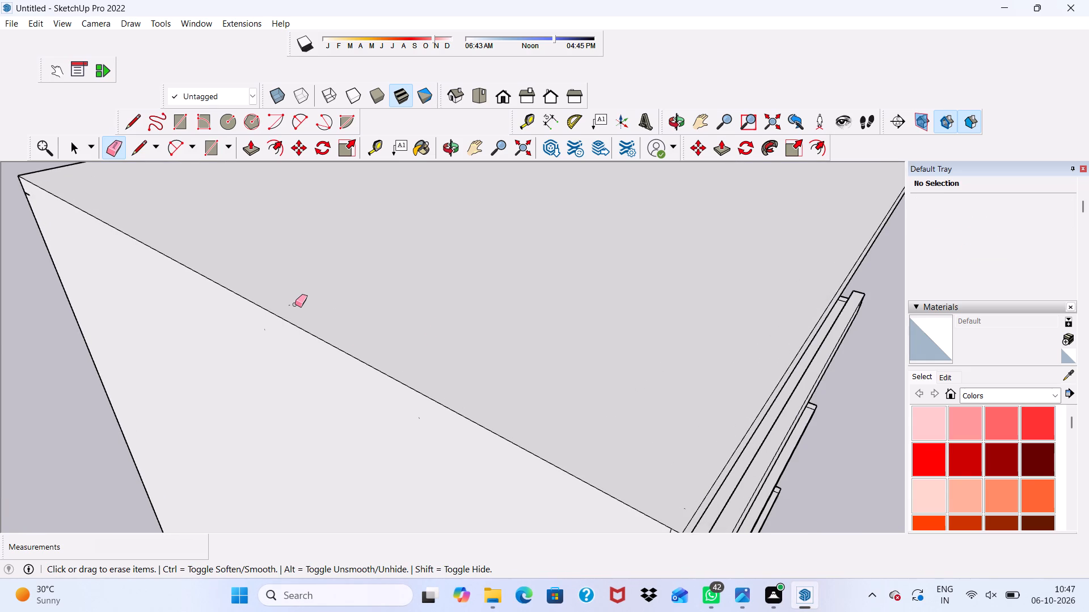
drag(288, 304, 316, 286)
drag(288, 295, 304, 312)
drag(296, 310, 287, 303)
scroll(290, 309, up, 2)
scroll(290, 311, down, 1)
scroll(290, 311, up, 3)
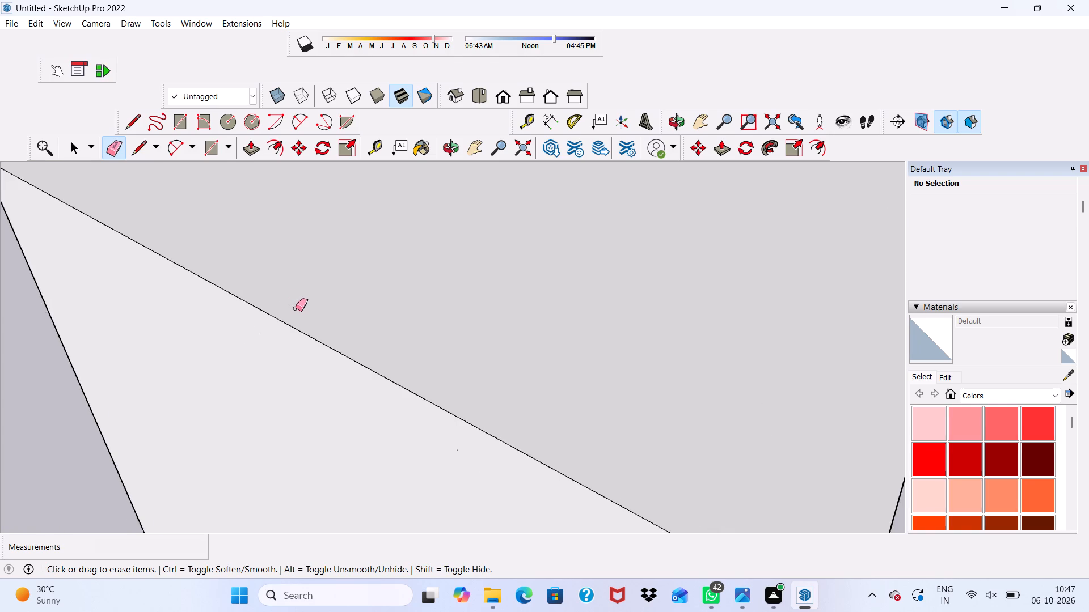
scroll(296, 308, up, 2)
click(288, 300)
drag(303, 292, 281, 301)
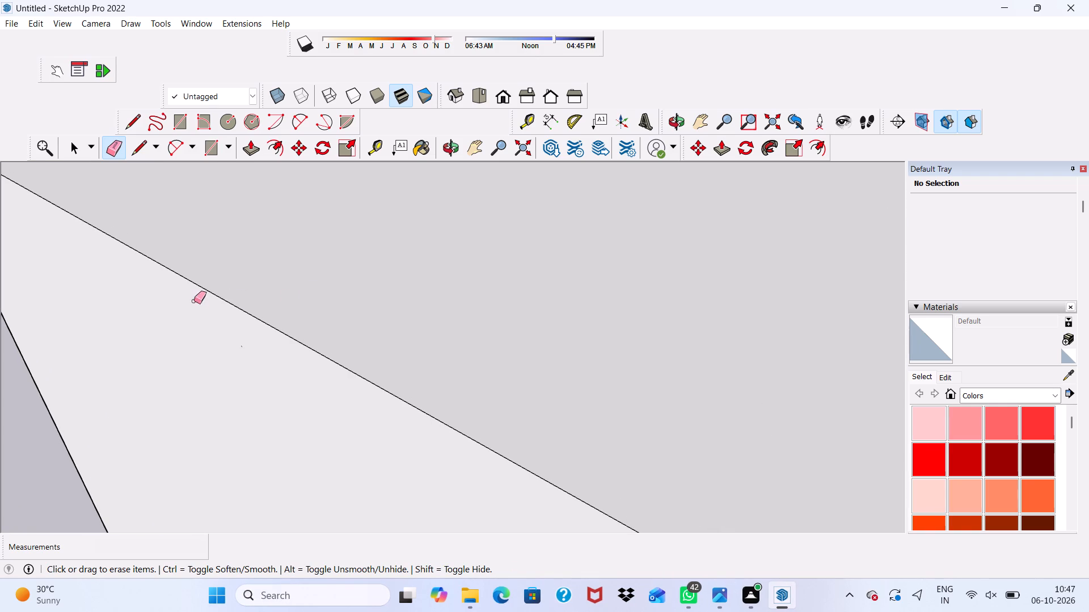
Erase the tiny stray line fragments on the plain side wall just below the roof edge.
click(243, 349)
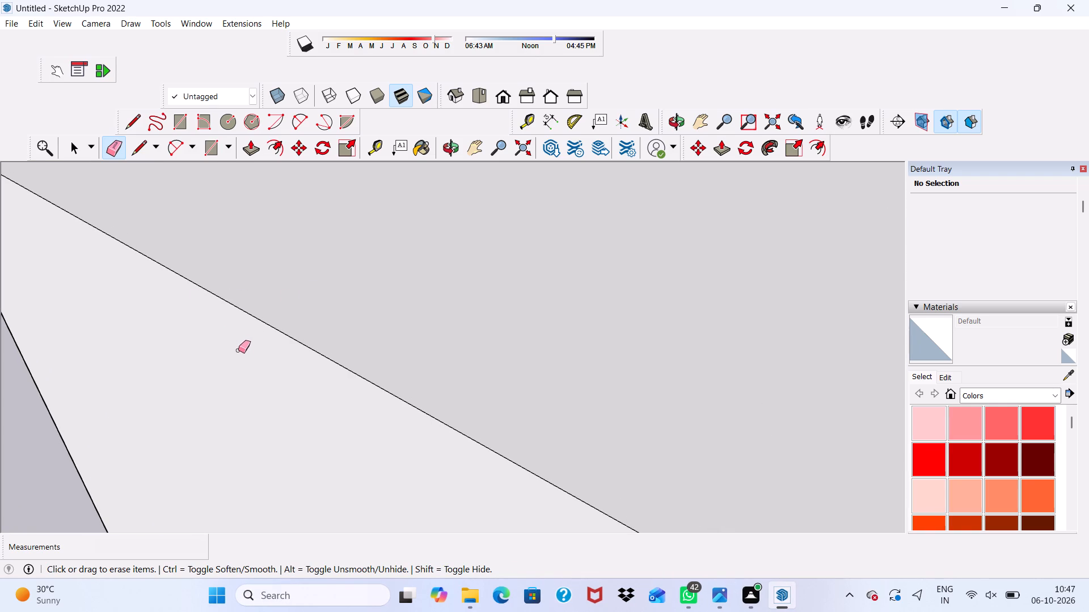
click(244, 348)
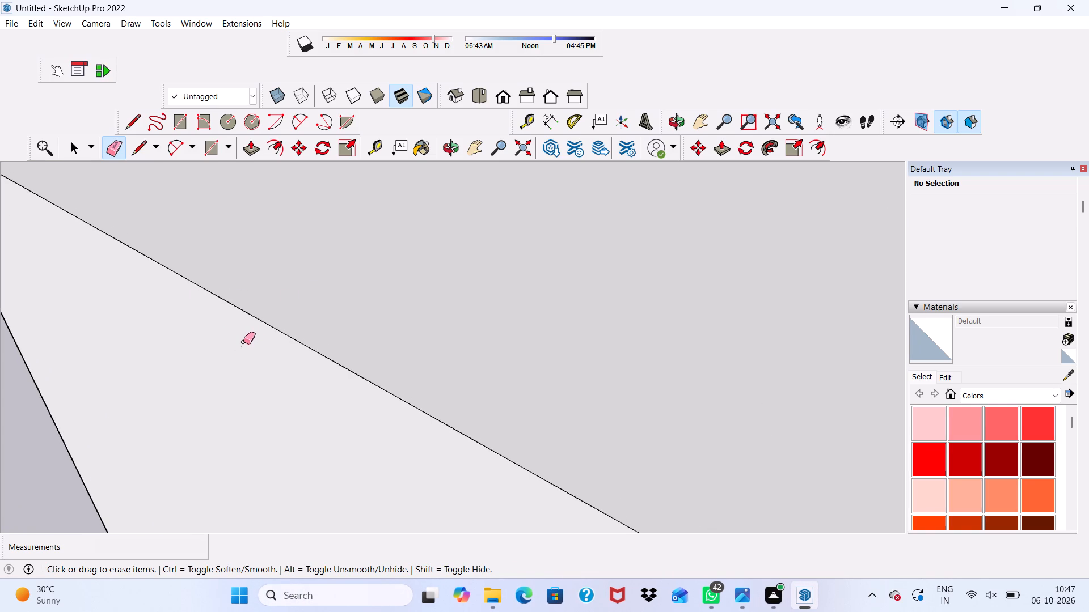
scroll(243, 345, up, 5)
drag(246, 341, 242, 346)
drag(243, 345, 248, 346)
click(248, 346)
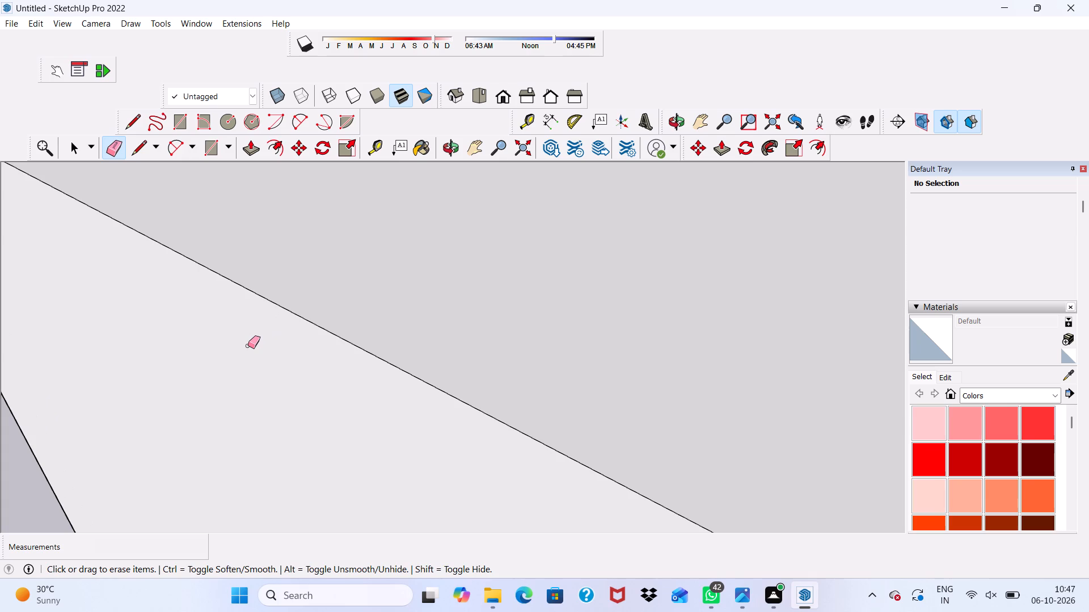
scroll(221, 334, down, 10)
scroll(352, 175, up, 1)
scroll(352, 177, down, 4)
scroll(259, 311, up, 1)
scroll(226, 317, down, 5)
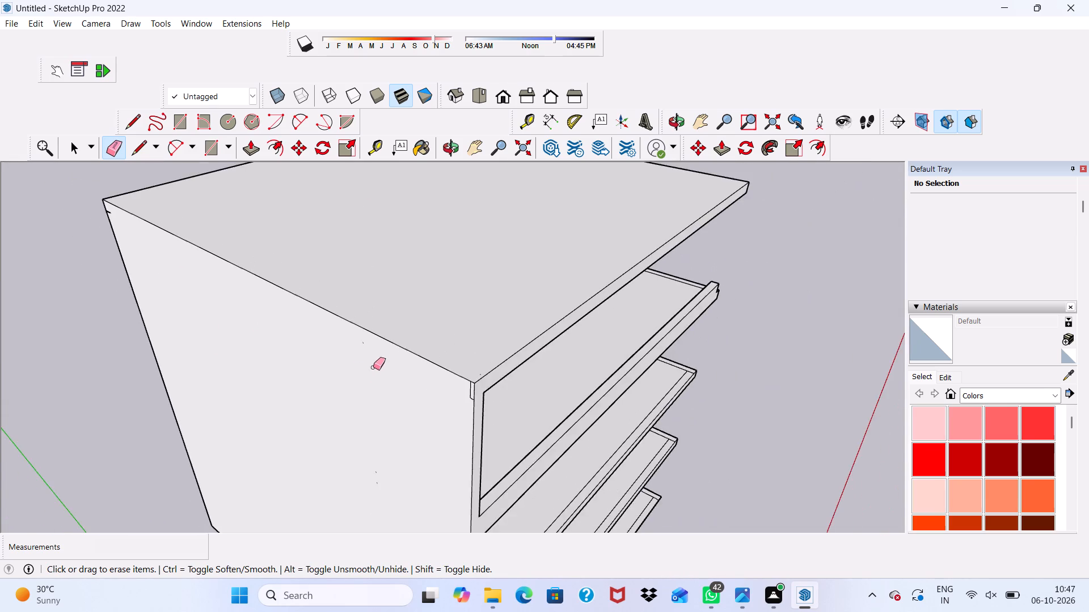
Erase the tiny stray line fragments scattered across the plain side wall below the roof edge.
scroll(377, 363, up, 3)
drag(368, 337, 358, 339)
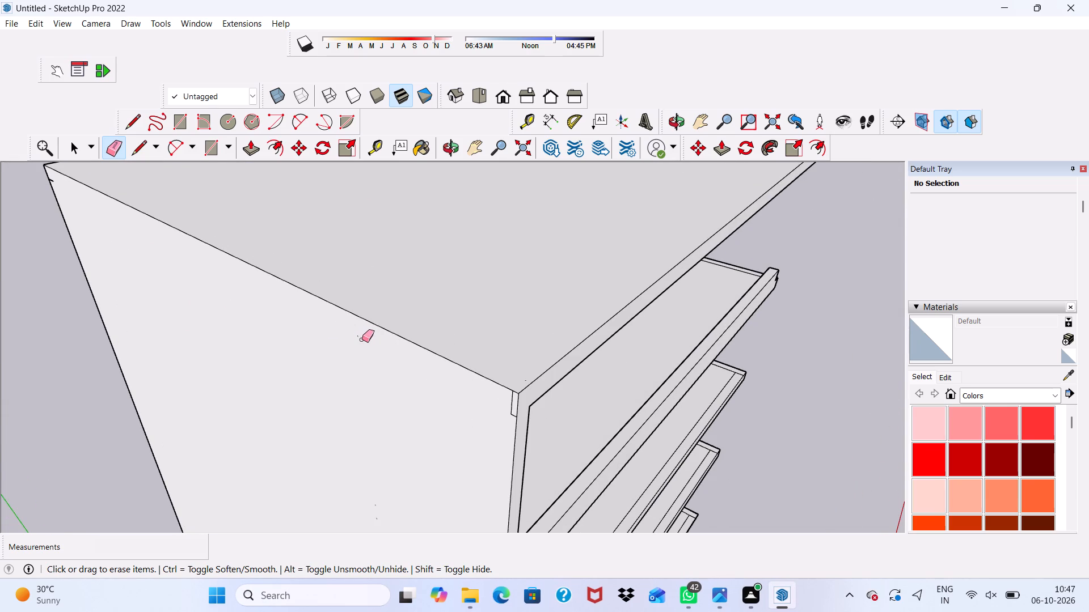
click(362, 339)
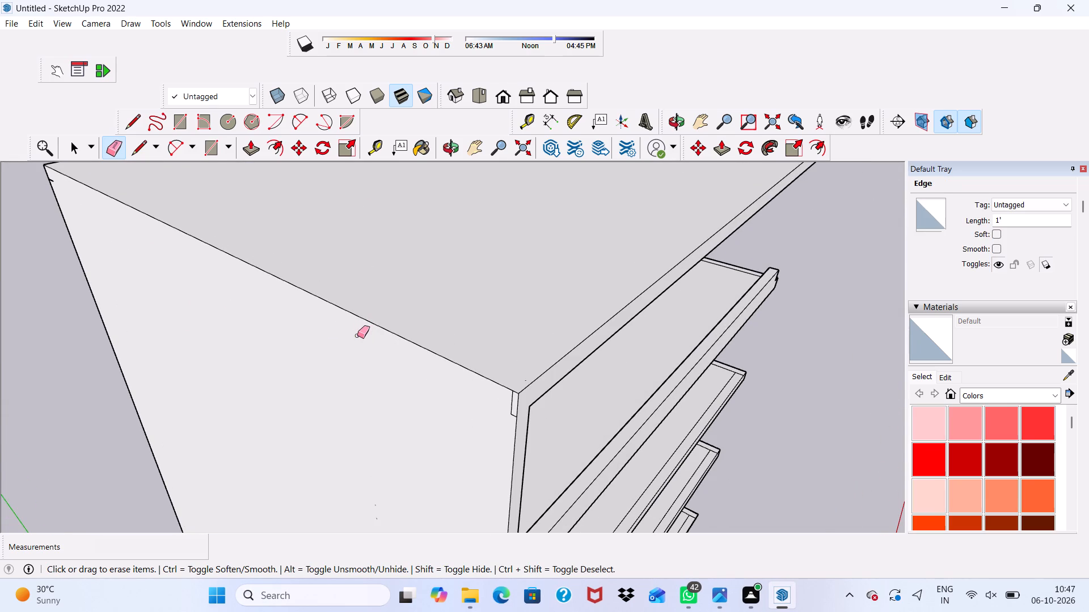
scroll(335, 150, up, 1)
scroll(332, 85, down, 8)
scroll(183, 237, up, 1)
scroll(203, 250, down, 7)
scroll(391, 226, up, 1)
scroll(383, 247, down, 3)
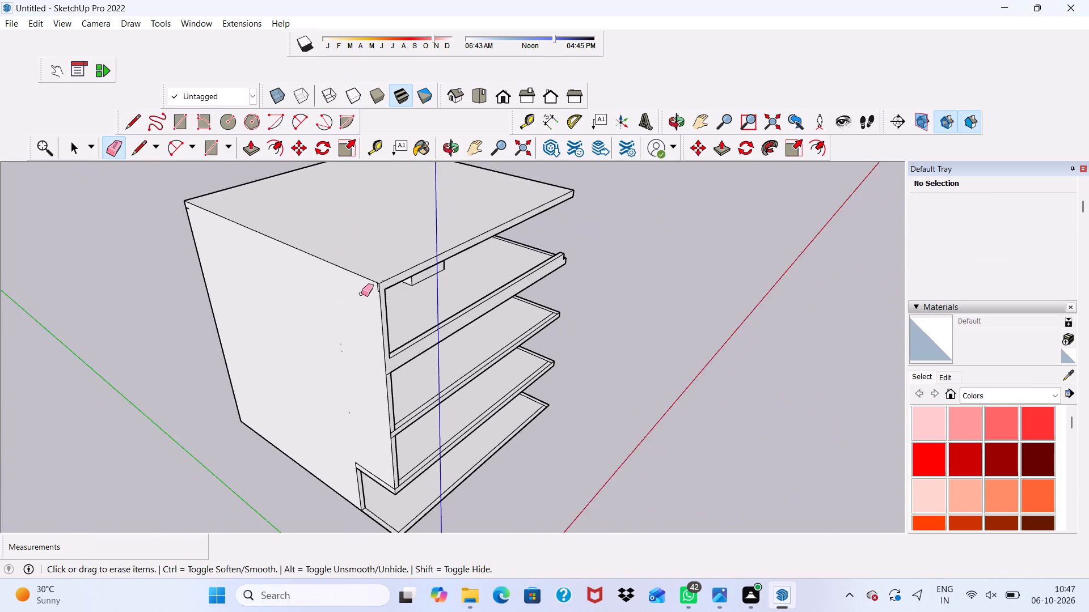
middle_drag(339, 329, 398, 267)
scroll(409, 295, up, 4)
drag(365, 295, 359, 317)
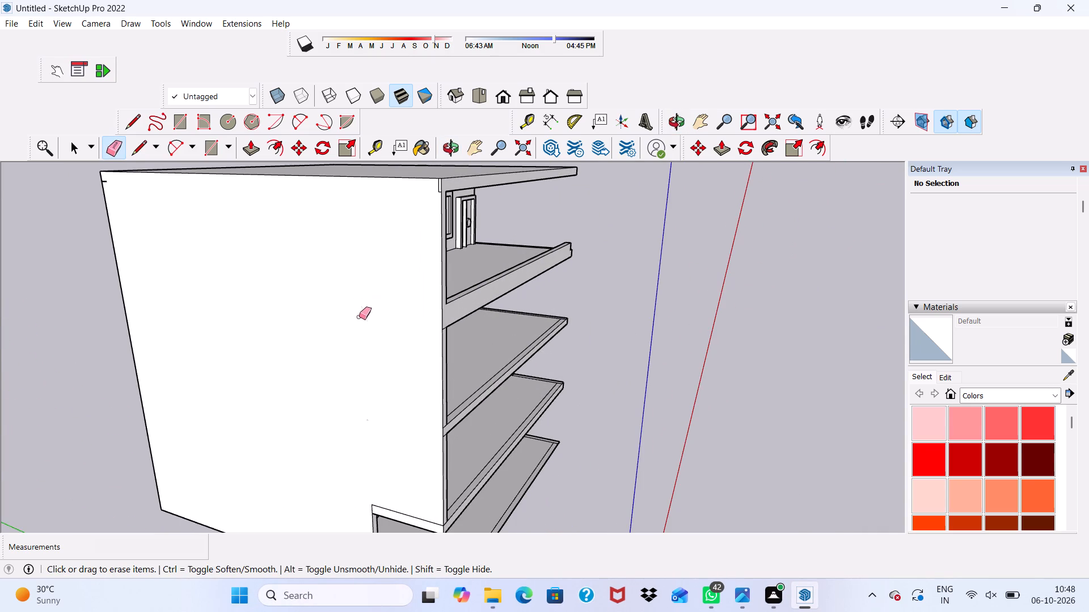
drag(359, 317, 364, 321)
drag(410, 325, 420, 373)
drag(420, 373, 422, 372)
drag(422, 338, 387, 349)
drag(383, 353, 252, 415)
drag(305, 352, 299, 348)
drag(307, 332, 248, 367)
Erase the short leftover line at the plain side wall's far top corner, beside the roof slab edge.
scroll(166, 401, up, 1)
scroll(180, 384, down, 2)
scroll(113, 181, up, 12)
drag(117, 197, 115, 206)
scroll(115, 207, down, 17)
scroll(252, 179, up, 1)
scroll(240, 180, down, 3)
Push/Pull the end face of the top balcony's front parapet about 9" out to the slab's outer side edge.
middle_drag(292, 213, 59, 202)
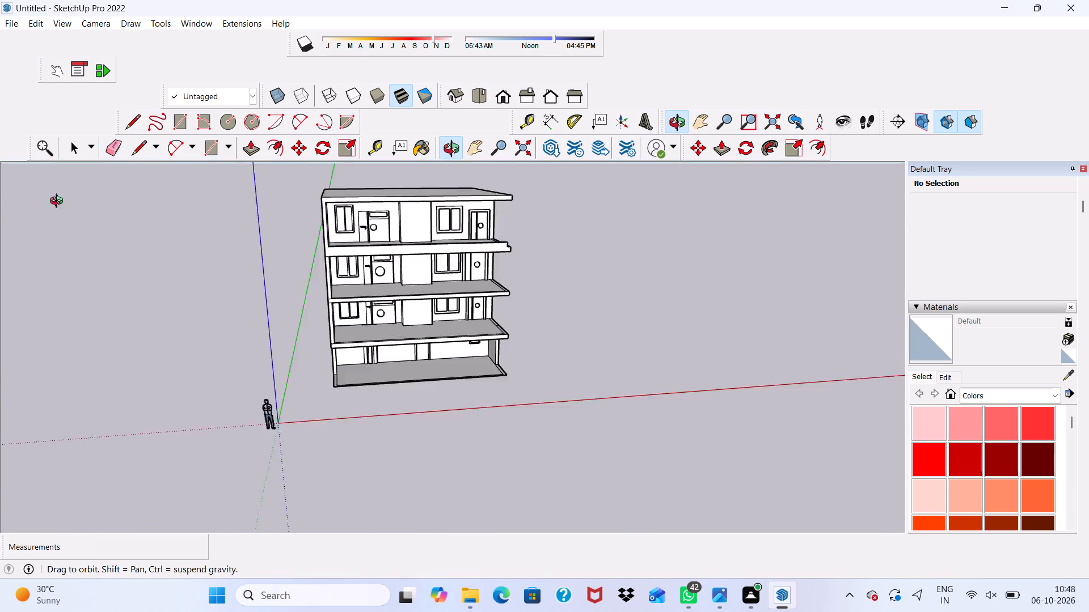
middle_drag(59, 202, 50, 180)
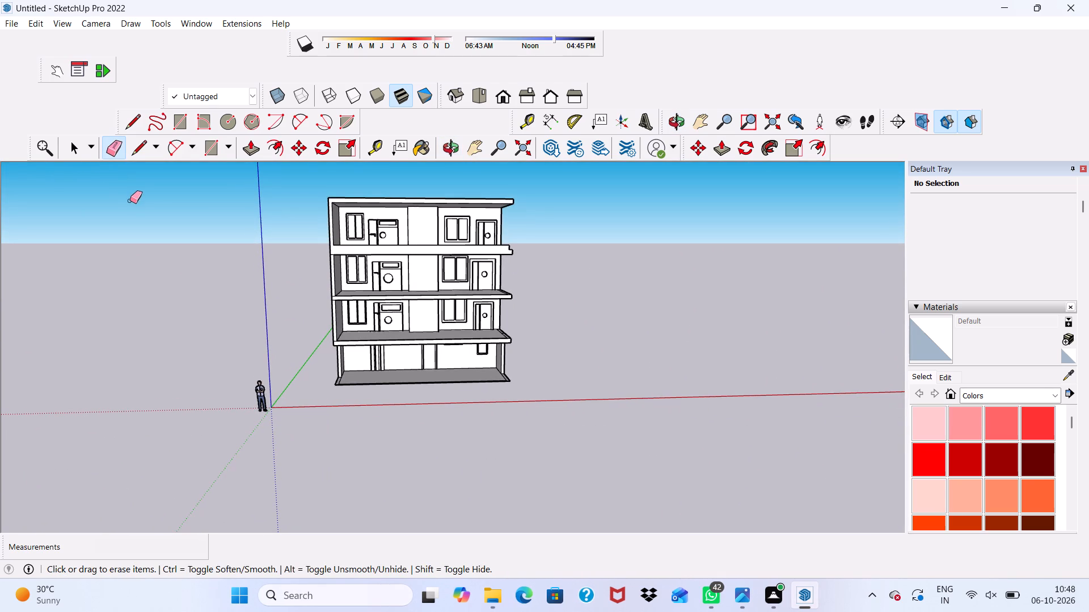
key(space)
scroll(130, 201, up, 3)
scroll(329, 379, down, 2)
middle_drag(471, 284, 328, 307)
scroll(471, 284, down, 1)
scroll(514, 317, up, 9)
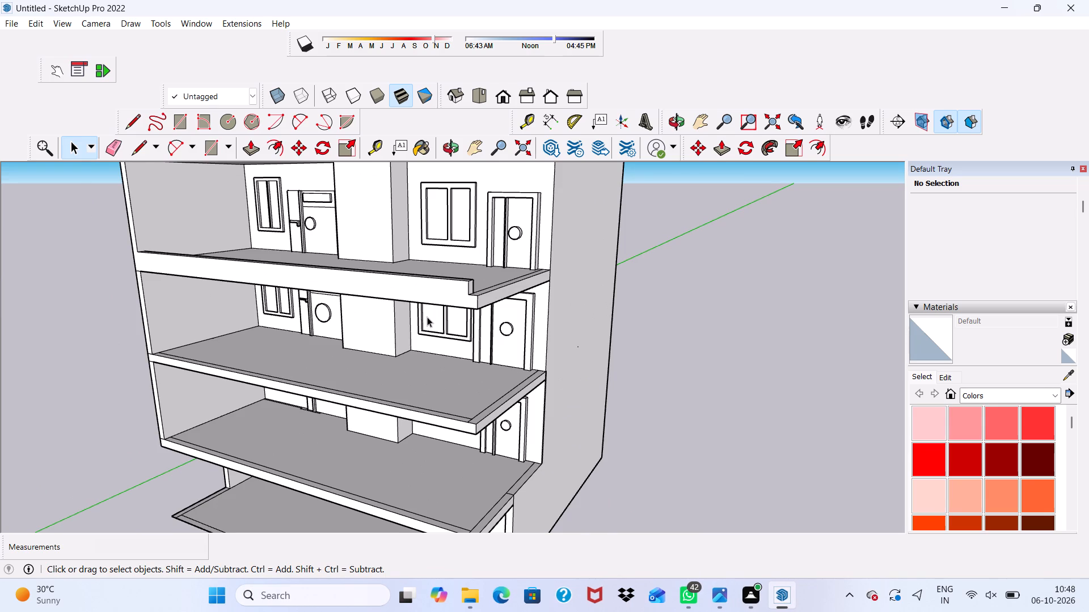
scroll(419, 318, up, 2)
scroll(417, 318, down, 3)
middle_drag(417, 318, 269, 384)
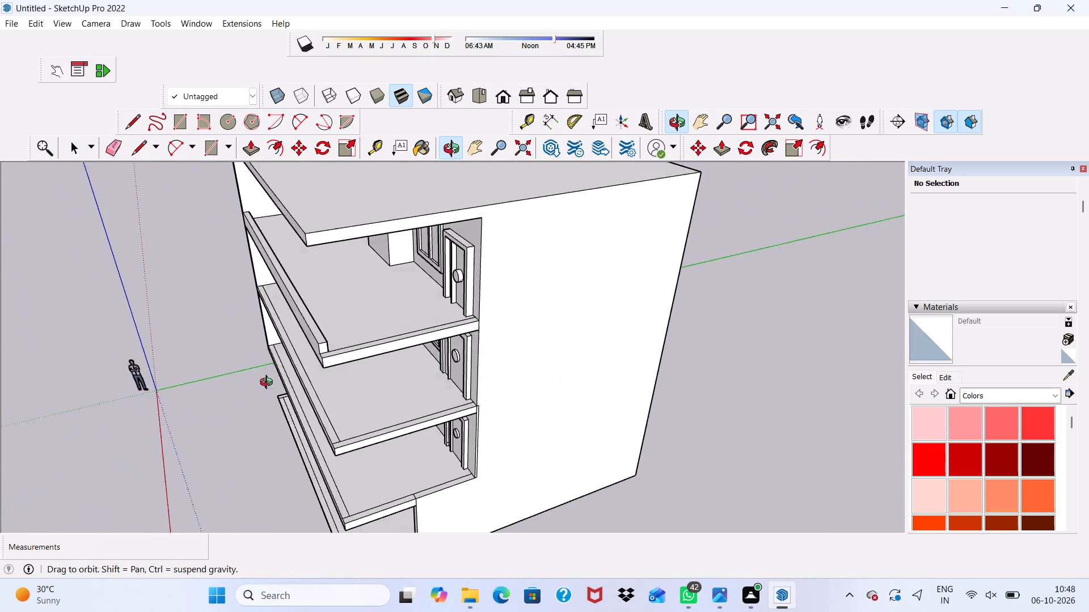
middle_drag(269, 384, 233, 386)
scroll(279, 420, up, 11)
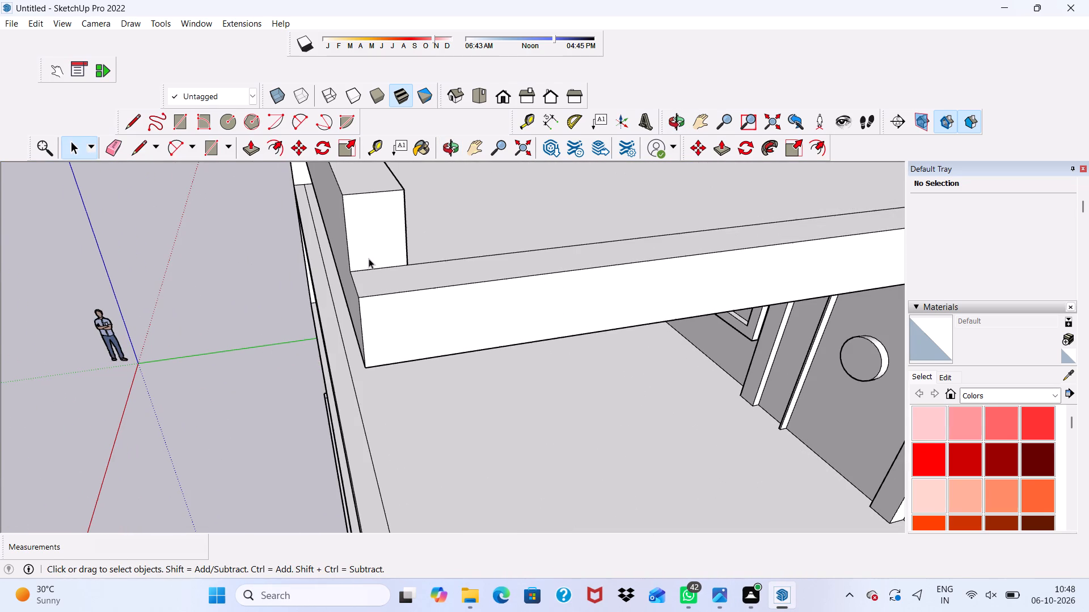
click(369, 252)
click(246, 142)
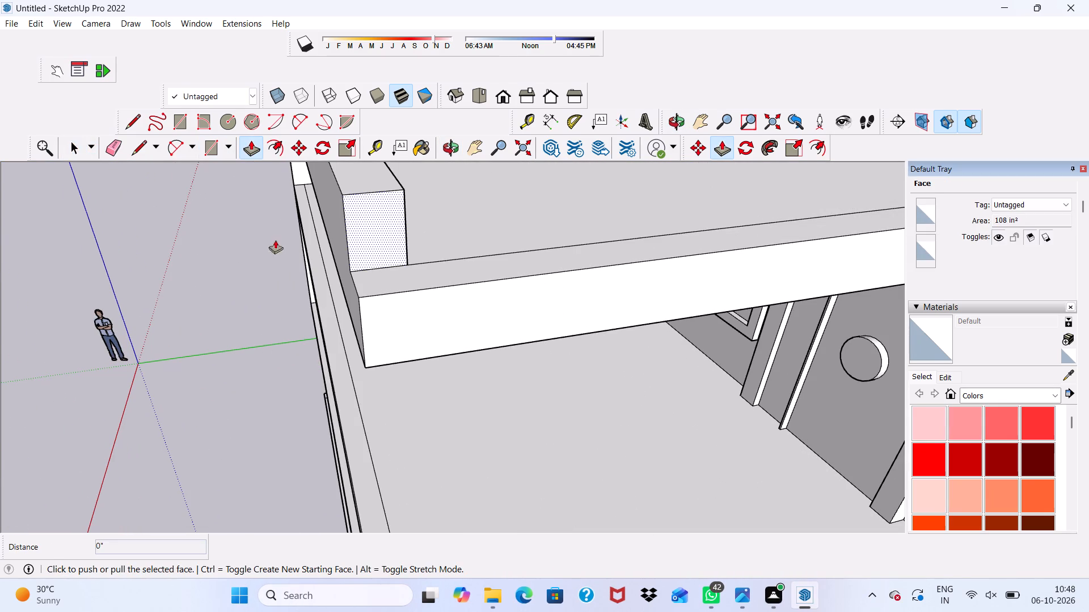
click(360, 209)
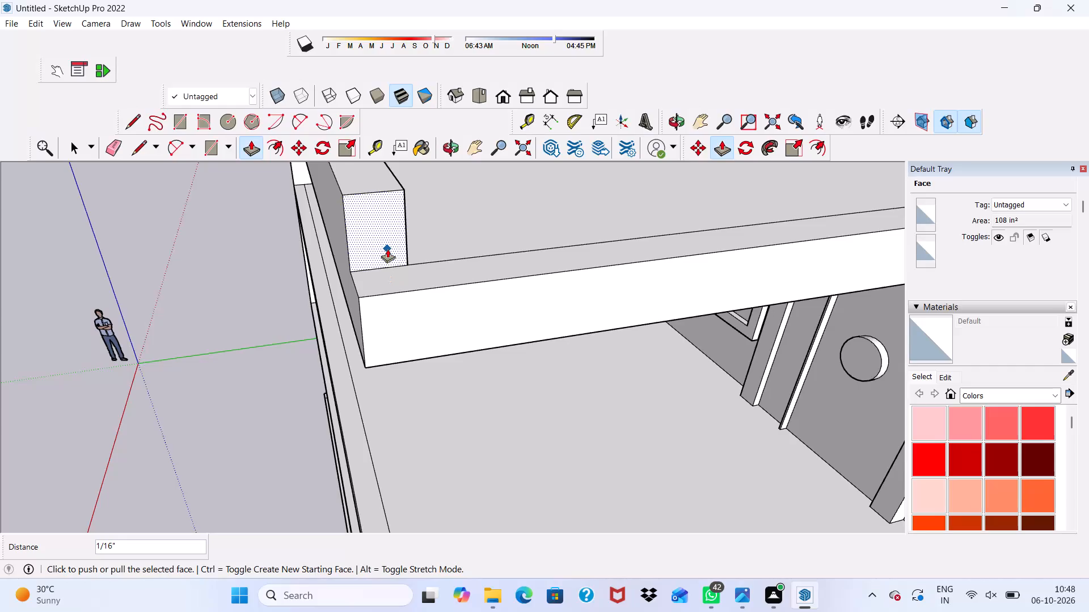
click(381, 227)
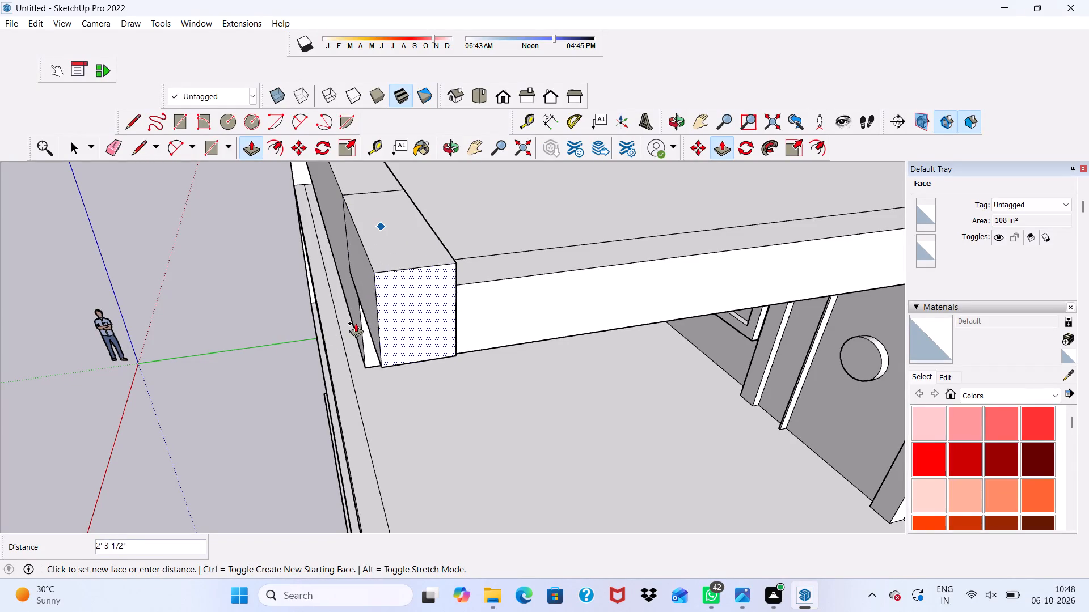
click(358, 297)
middle_drag(391, 262, 123, 248)
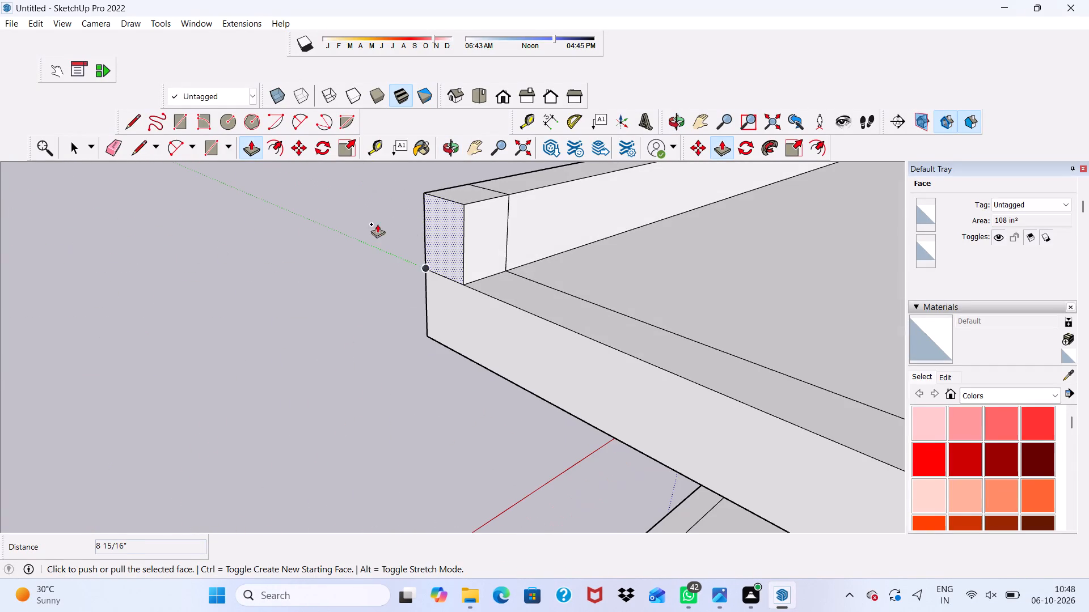
key(space)
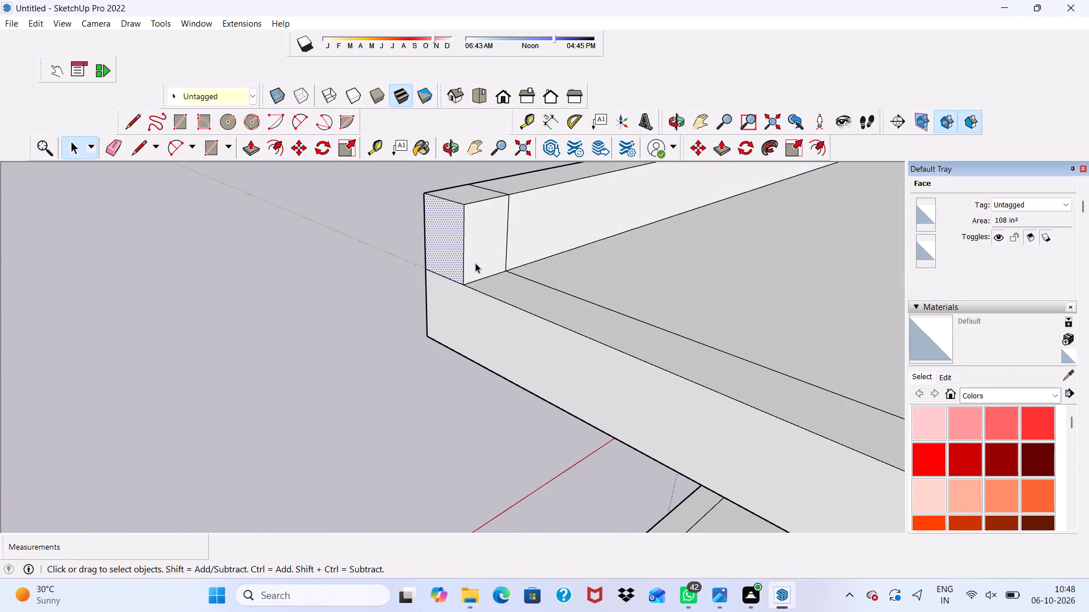
Push/Pull the parapet corner's inner face about 14' 3 5/16" along the top balcony's open side edge to the building wall.
scroll(470, 258, down, 16)
middle_drag(489, 232, 609, 160)
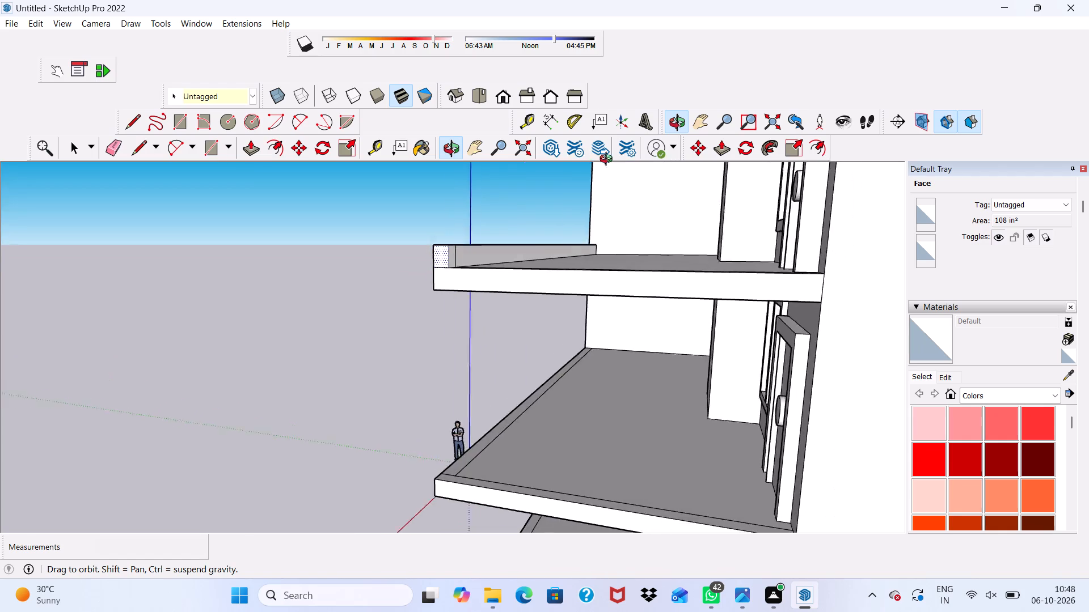
middle_drag(609, 160, 805, 176)
scroll(462, 261, up, 3)
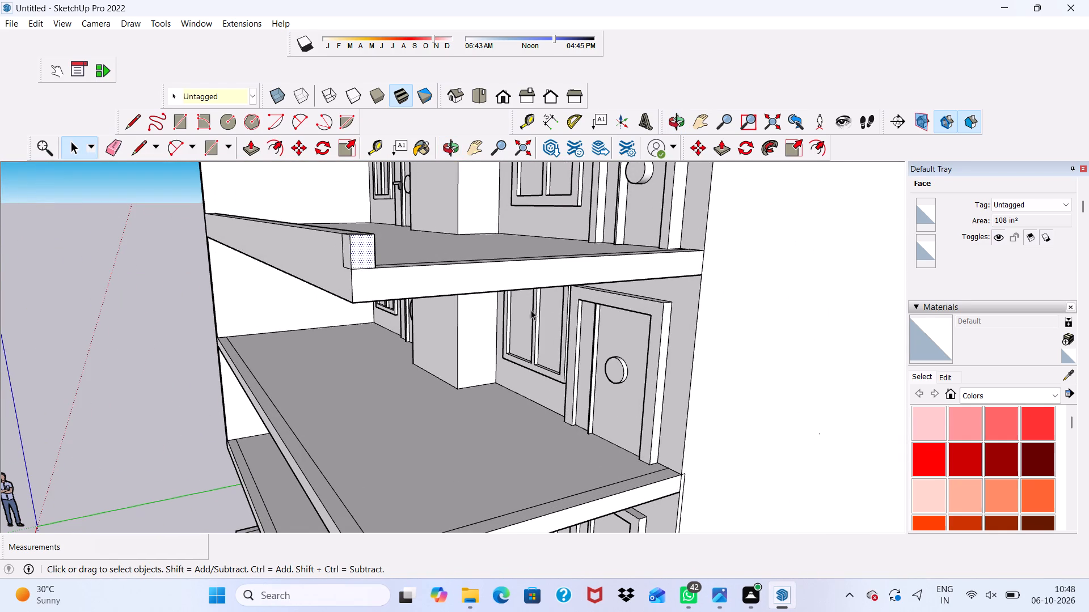
scroll(526, 321, up, 4)
scroll(525, 322, down, 1)
middle_drag(524, 324, 453, 363)
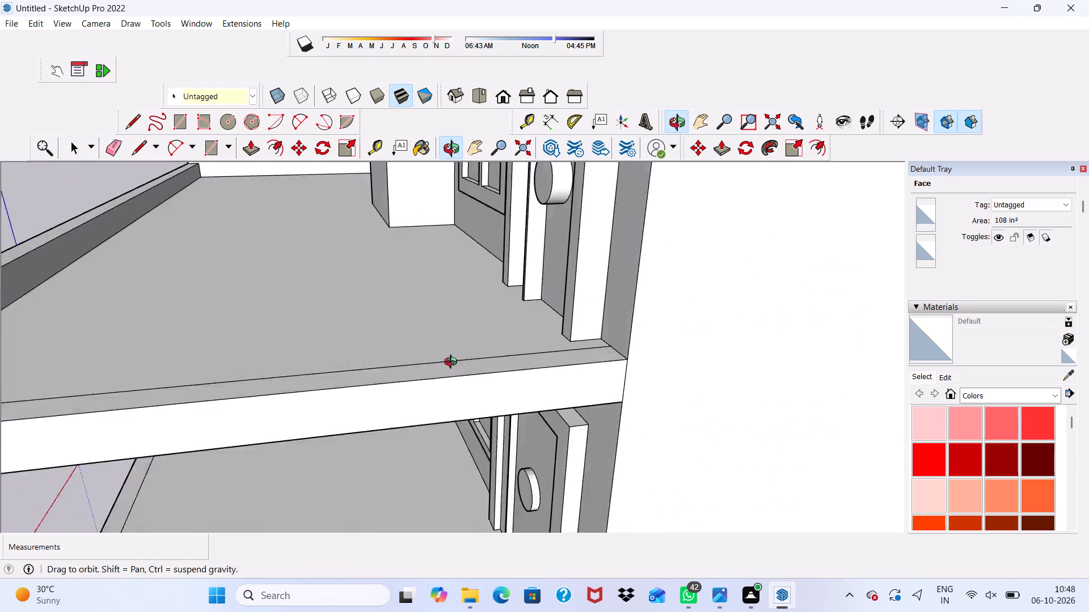
middle_drag(453, 363, 444, 401)
scroll(391, 389, down, 8)
scroll(314, 433, up, 4)
scroll(123, 500, up, 5)
click(92, 453)
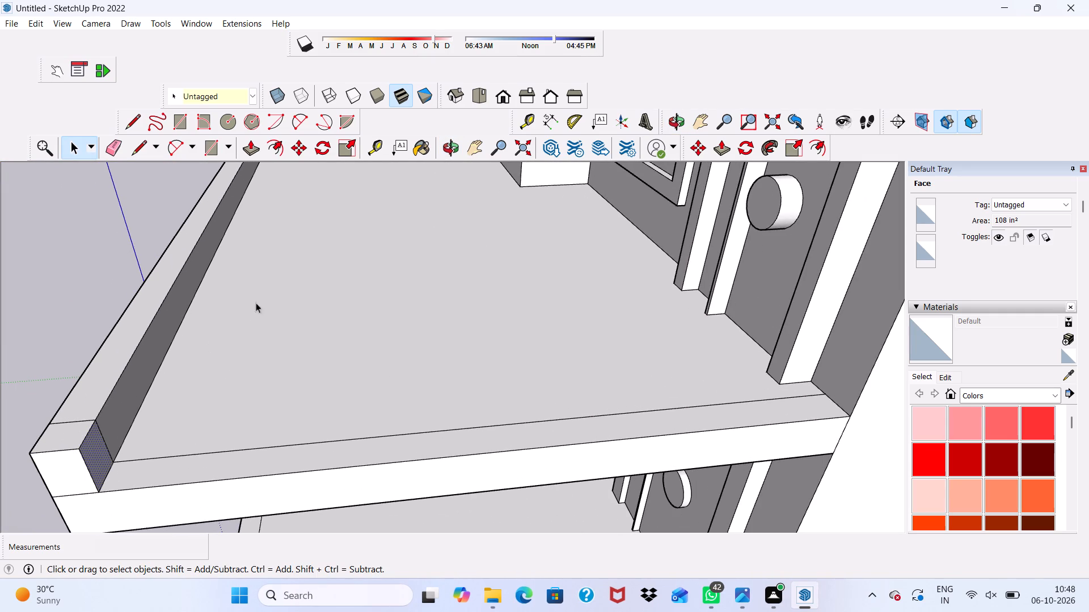
click(246, 148)
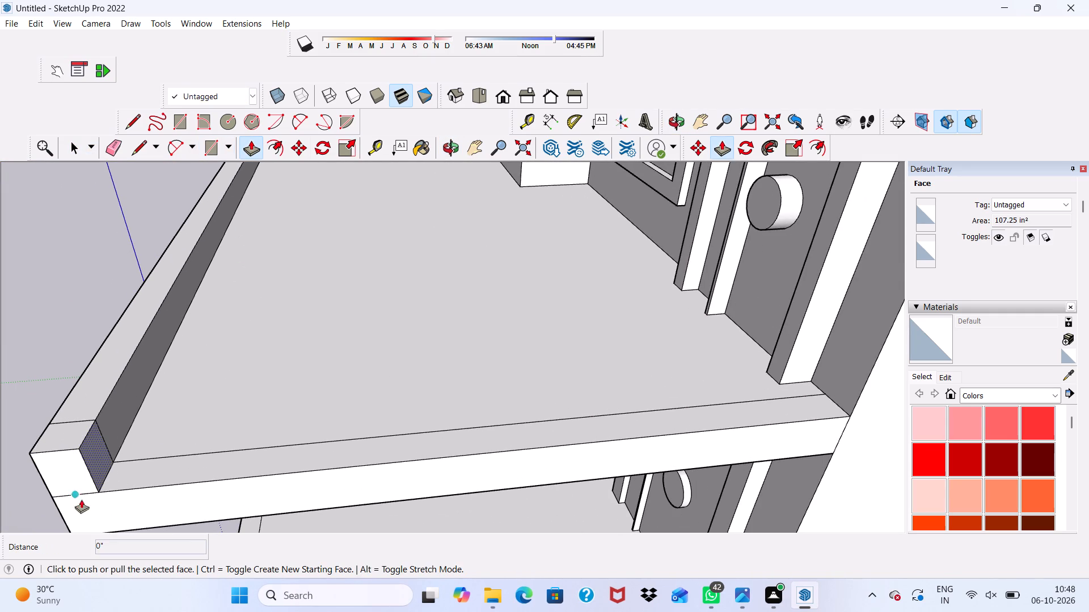
scroll(81, 499, up, 2)
click(91, 436)
scroll(263, 465, down, 7)
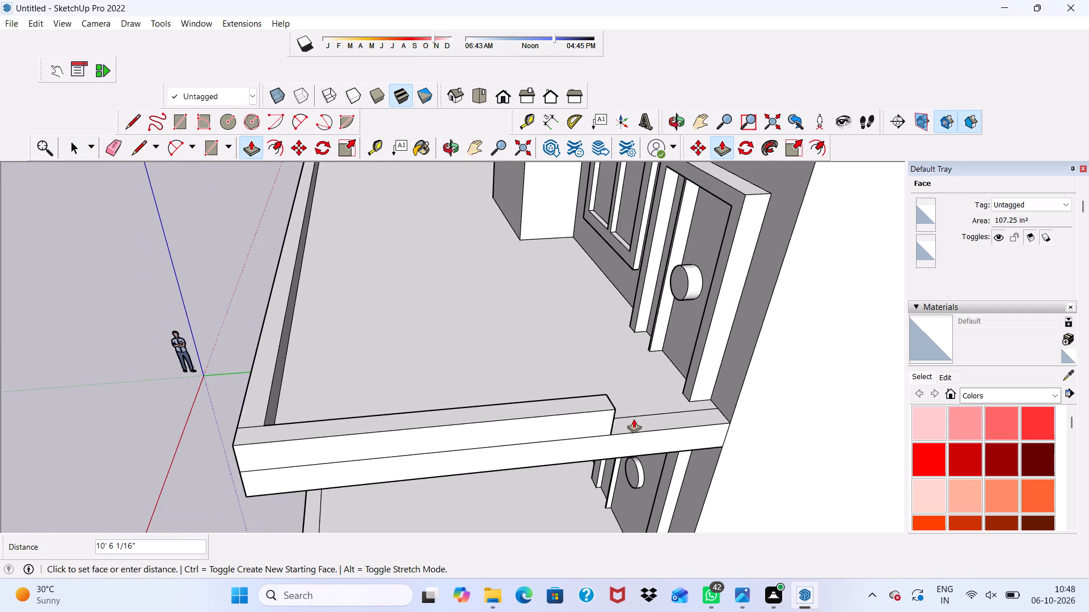
click(744, 404)
scroll(722, 390, down, 3)
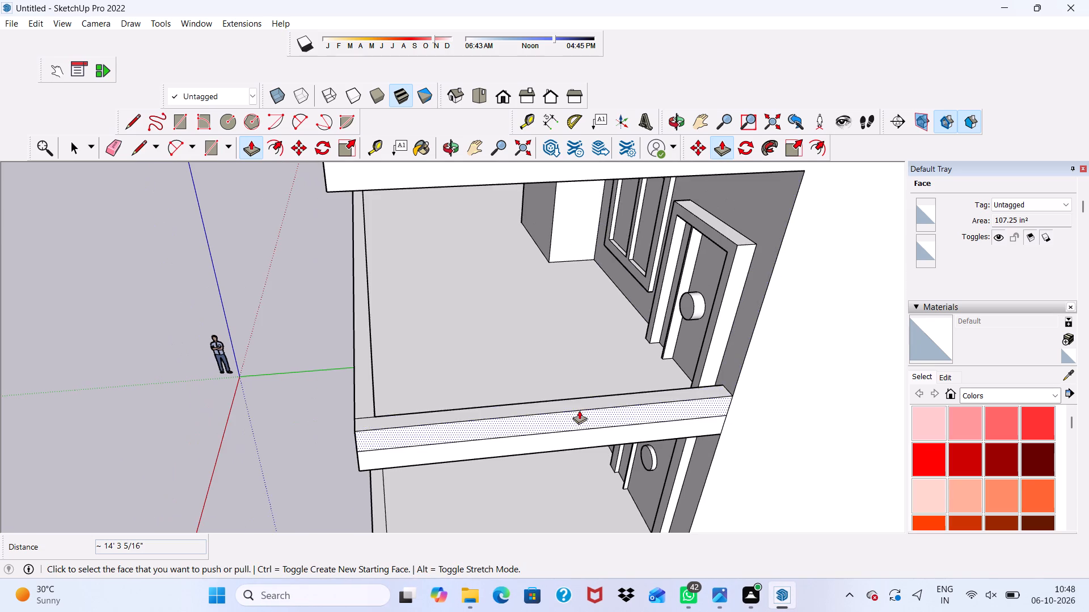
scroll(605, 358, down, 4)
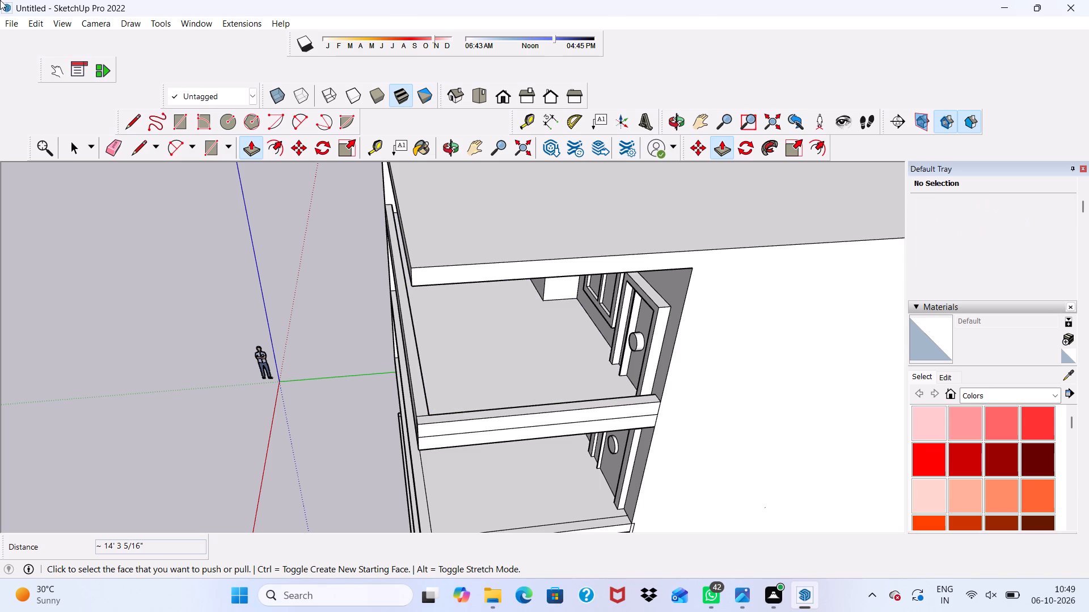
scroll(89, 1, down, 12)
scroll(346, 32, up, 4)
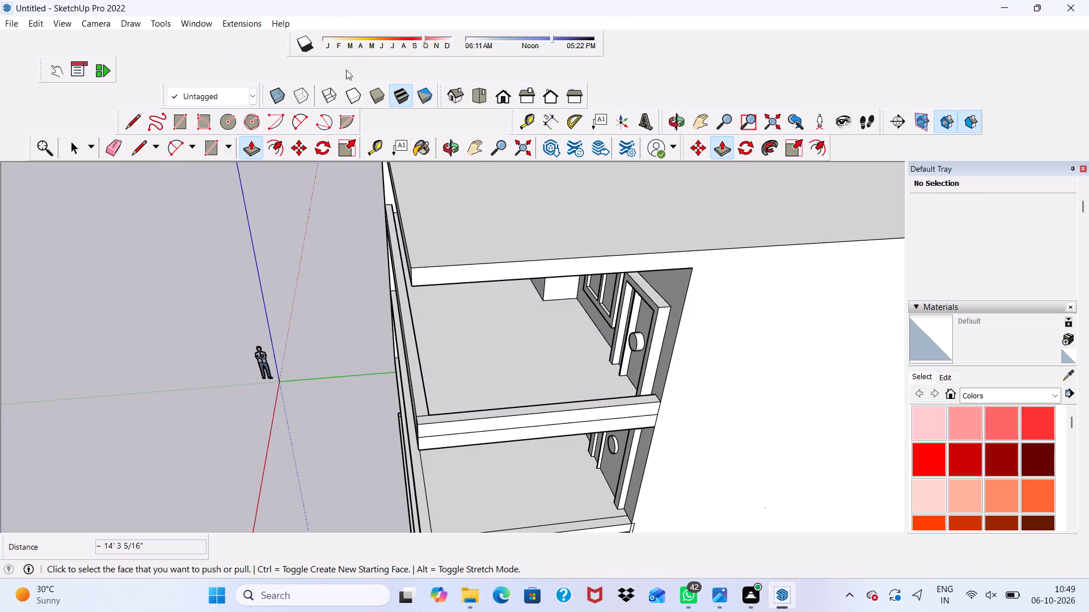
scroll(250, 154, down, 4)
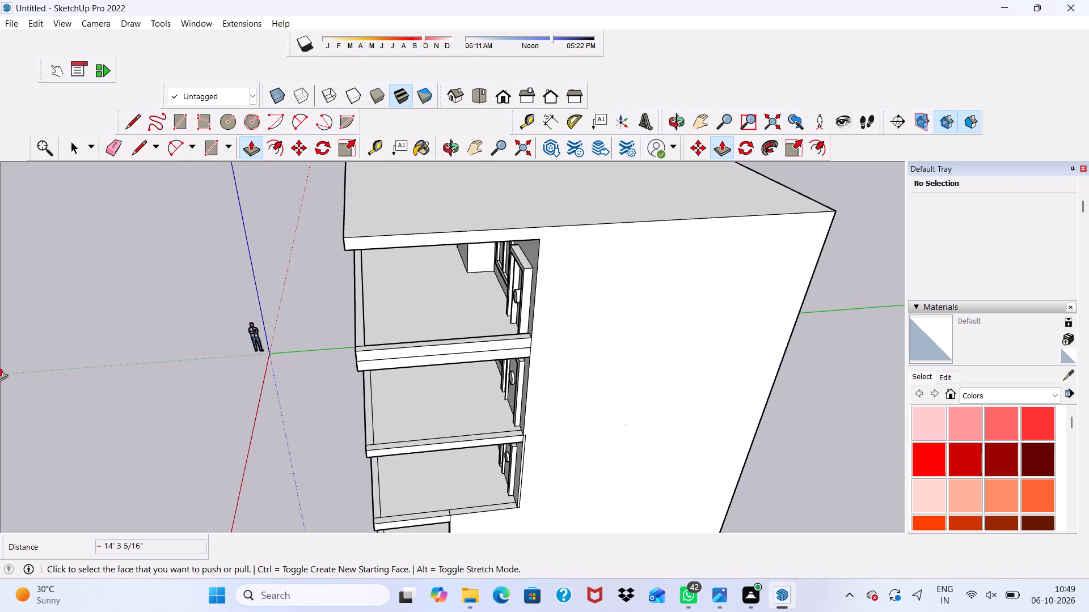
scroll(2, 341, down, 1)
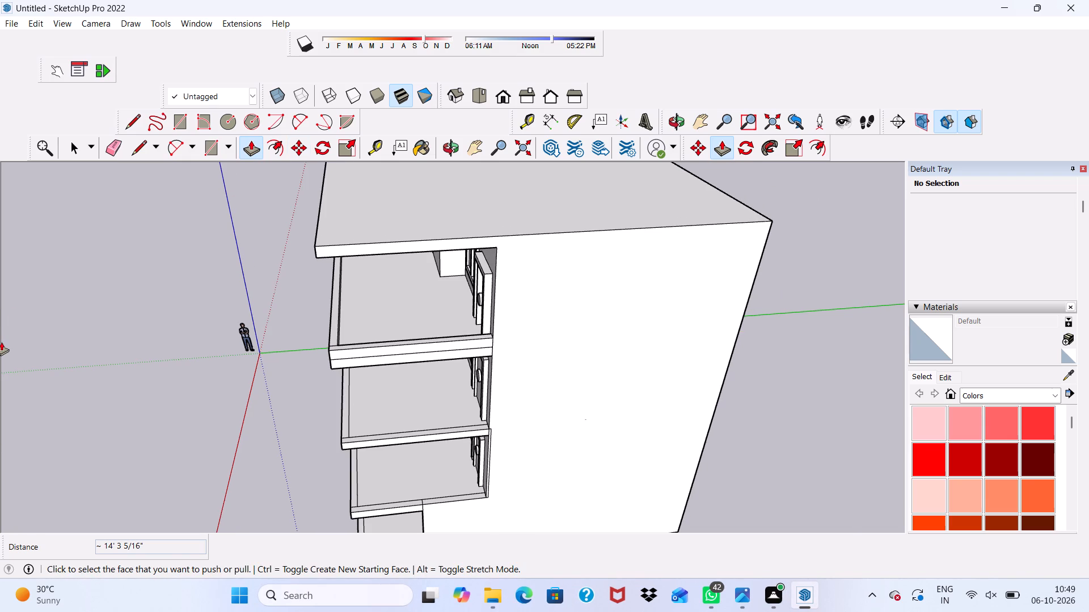
Erase the vertical and horizontal seam lines on the outer front and side faces of the top balcony's parapet corner.
key(space)
scroll(75, 238, down, 7)
middle_drag(289, 431, 502, 362)
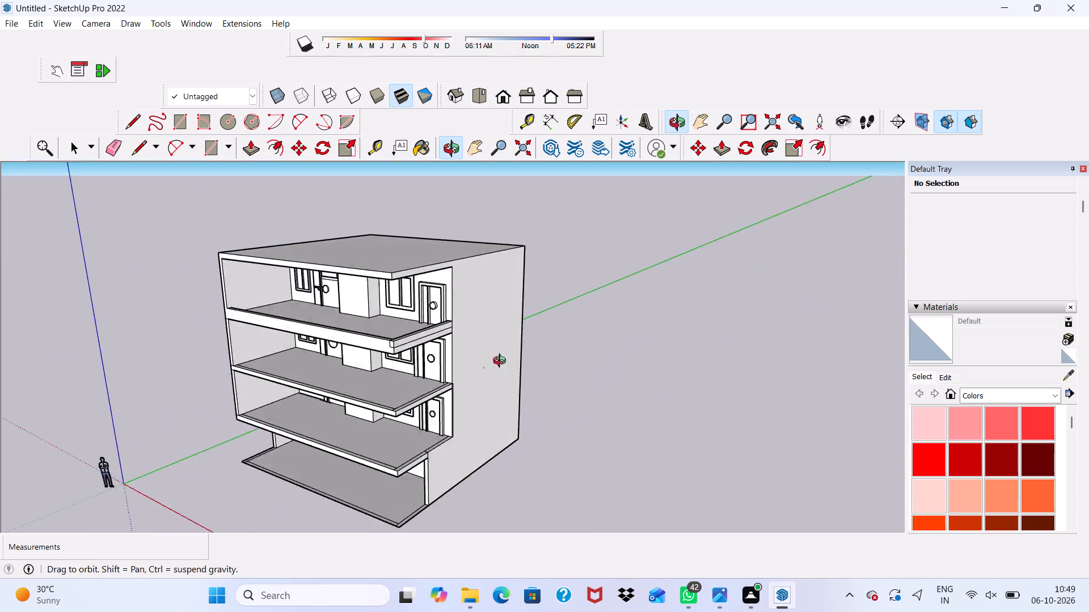
middle_drag(502, 362, 587, 358)
scroll(477, 387, up, 9)
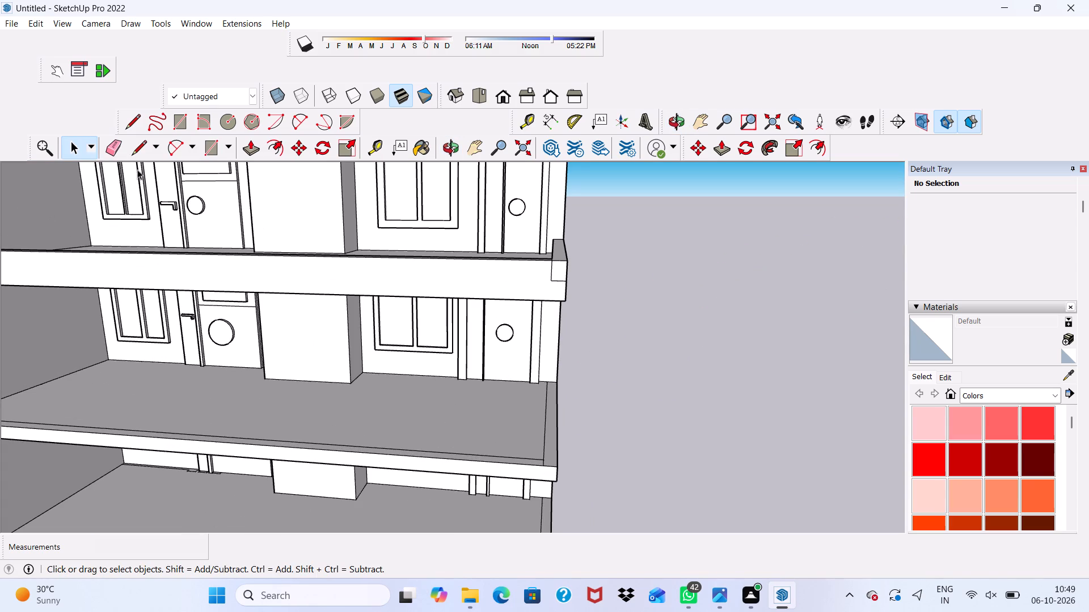
click(117, 146)
scroll(722, 313, up, 8)
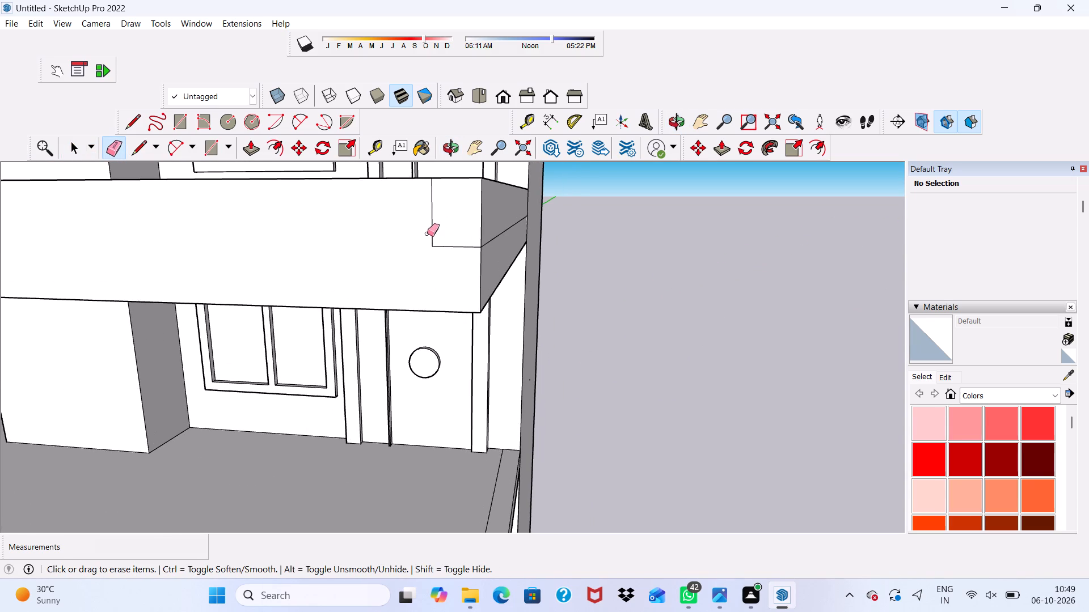
click(435, 214)
drag(429, 215, 423, 216)
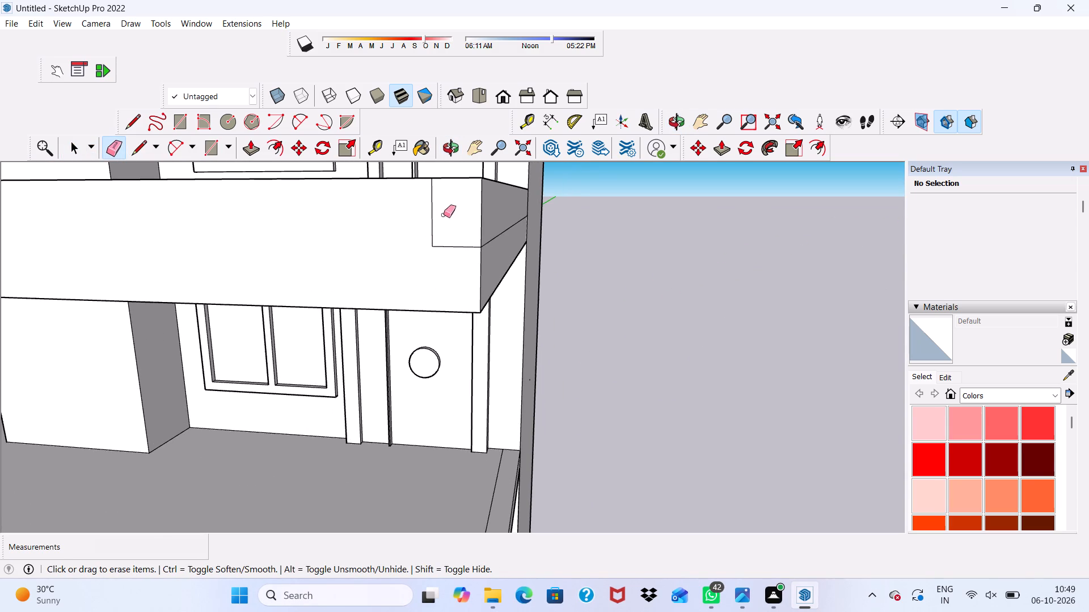
drag(427, 222, 433, 218)
drag(460, 246, 458, 258)
middle_drag(508, 233, 408, 249)
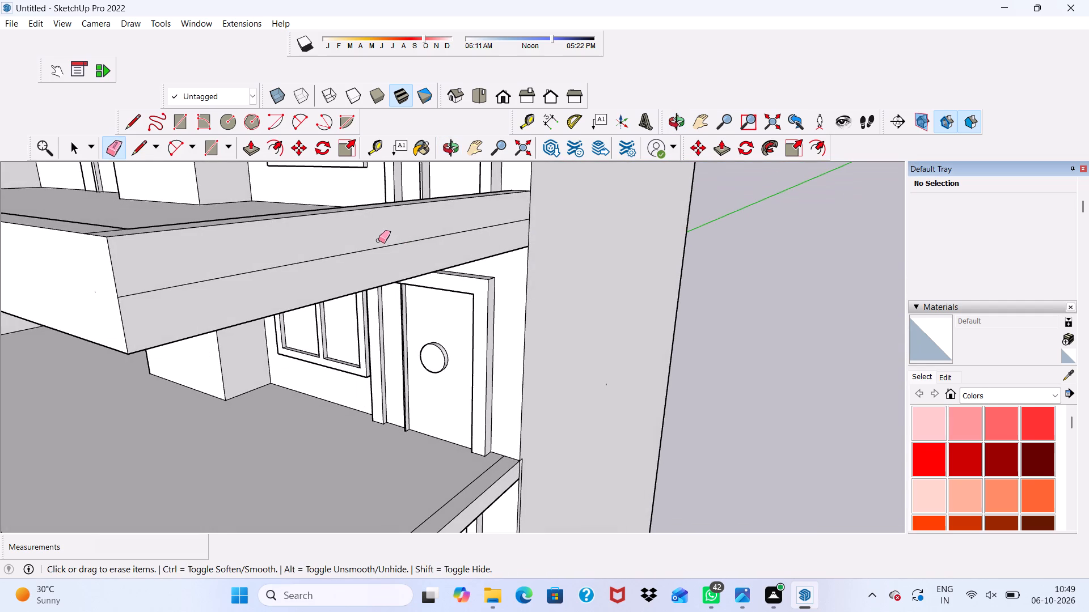
drag(379, 237, 377, 256)
Erase the seam line across the parapet's top face where the front and side parapets meet.
scroll(360, 266, down, 10)
middle_drag(204, 283, 335, 347)
scroll(461, 382, up, 9)
drag(357, 427, 374, 420)
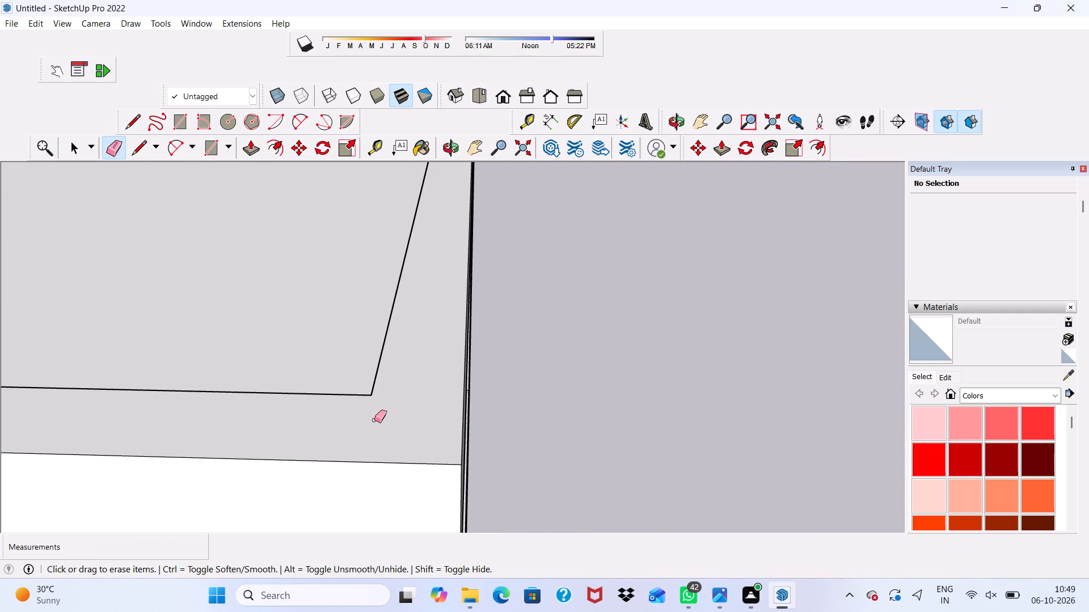
Examine the building's balconies and parapet edges from the front side corner.
scroll(331, 400, down, 1)
scroll(331, 400, up, 1)
scroll(331, 400, down, 11)
middle_drag(383, 373, 273, 293)
scroll(286, 290, down, 2)
scroll(558, 289, up, 1)
scroll(639, 288, down, 2)
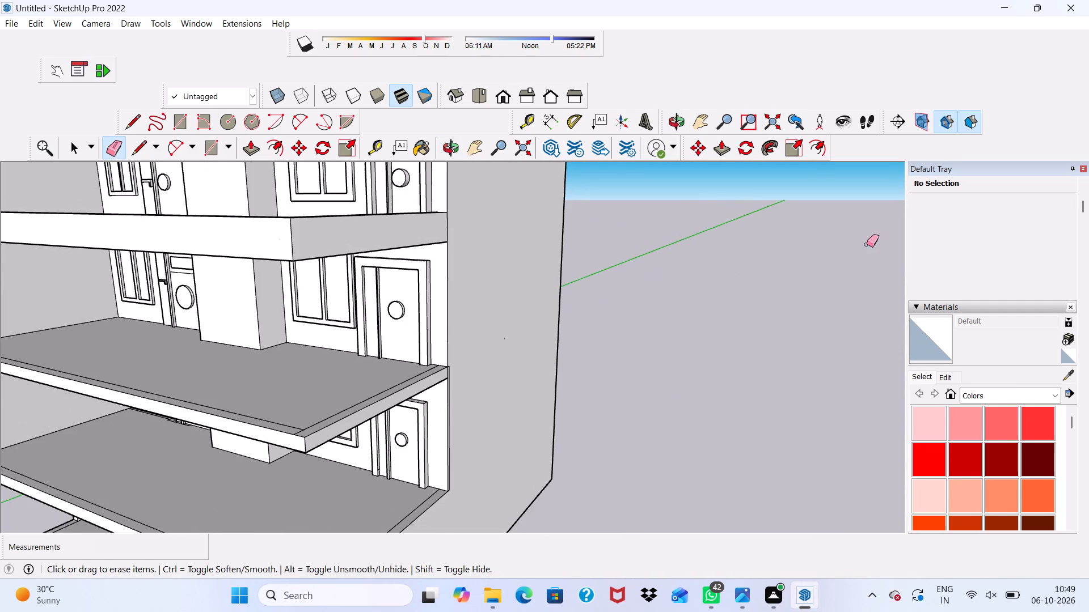
scroll(867, 244, down, 3)
scroll(669, 246, up, 1)
scroll(669, 248, down, 6)
click(340, 364)
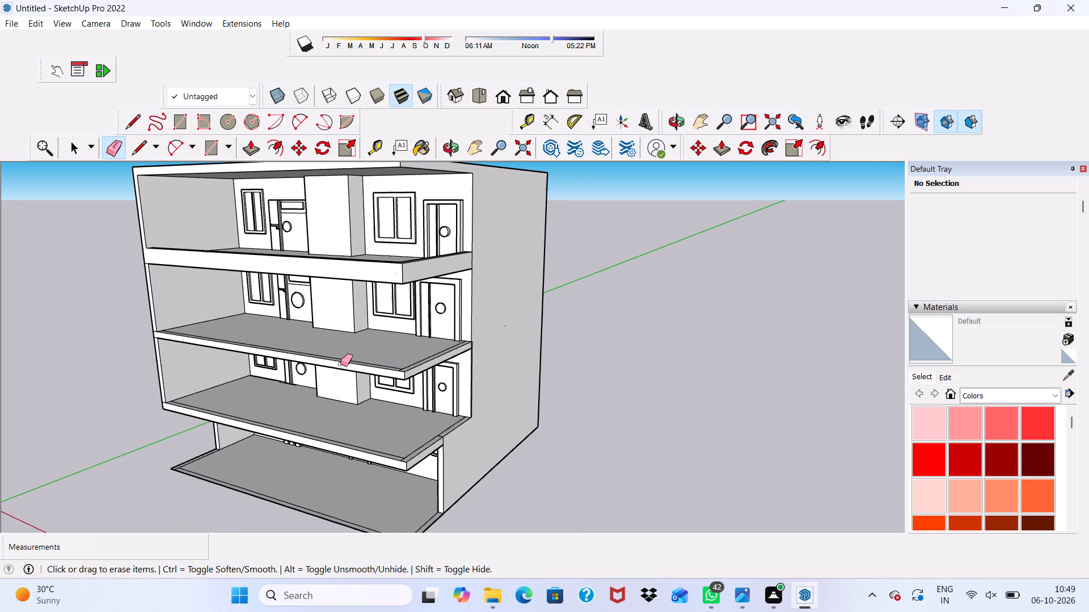
key(space)
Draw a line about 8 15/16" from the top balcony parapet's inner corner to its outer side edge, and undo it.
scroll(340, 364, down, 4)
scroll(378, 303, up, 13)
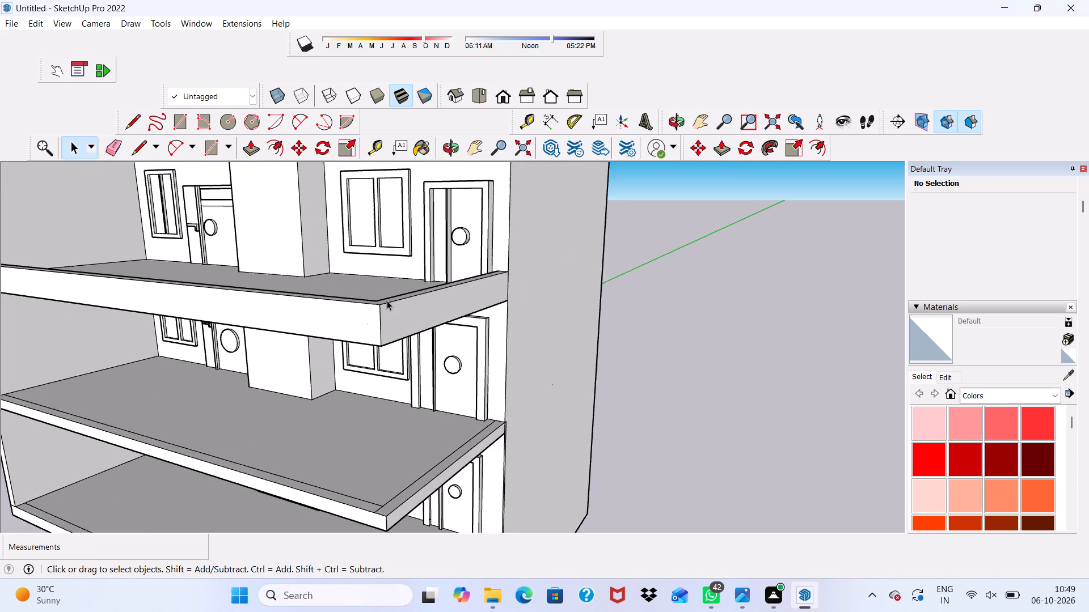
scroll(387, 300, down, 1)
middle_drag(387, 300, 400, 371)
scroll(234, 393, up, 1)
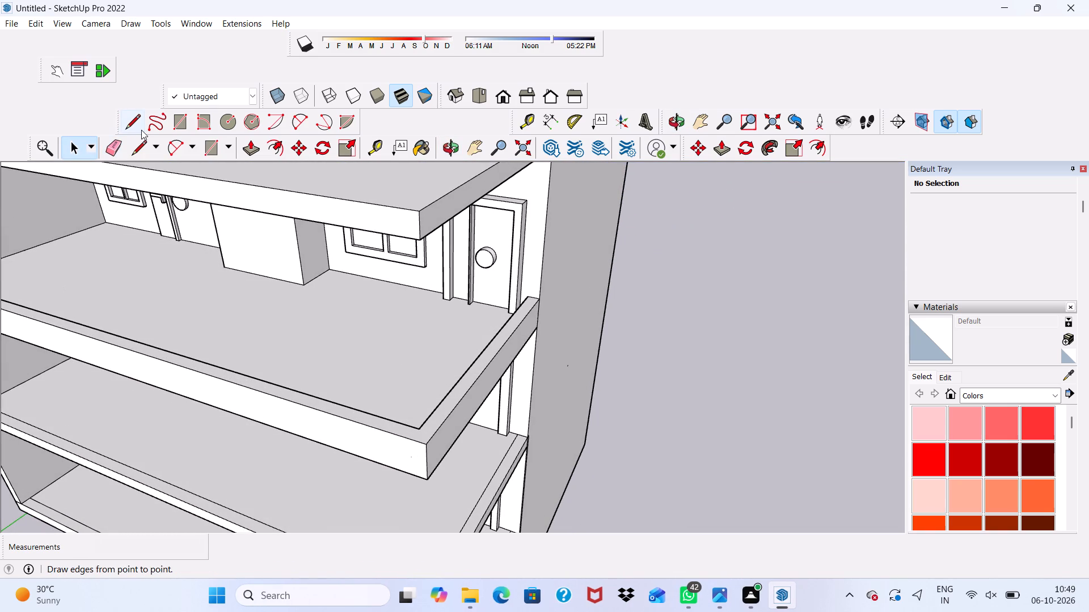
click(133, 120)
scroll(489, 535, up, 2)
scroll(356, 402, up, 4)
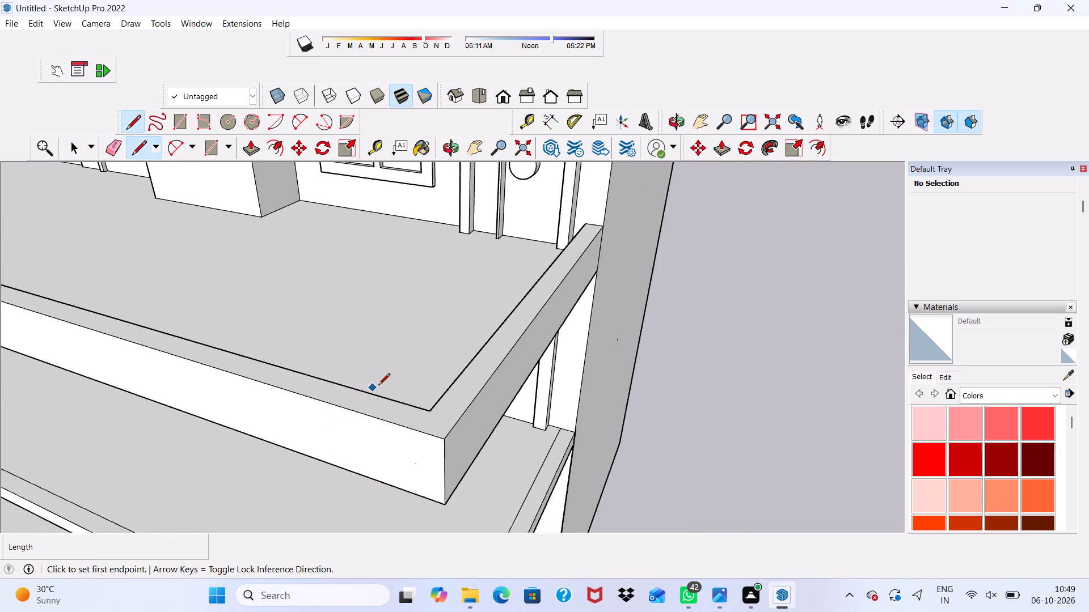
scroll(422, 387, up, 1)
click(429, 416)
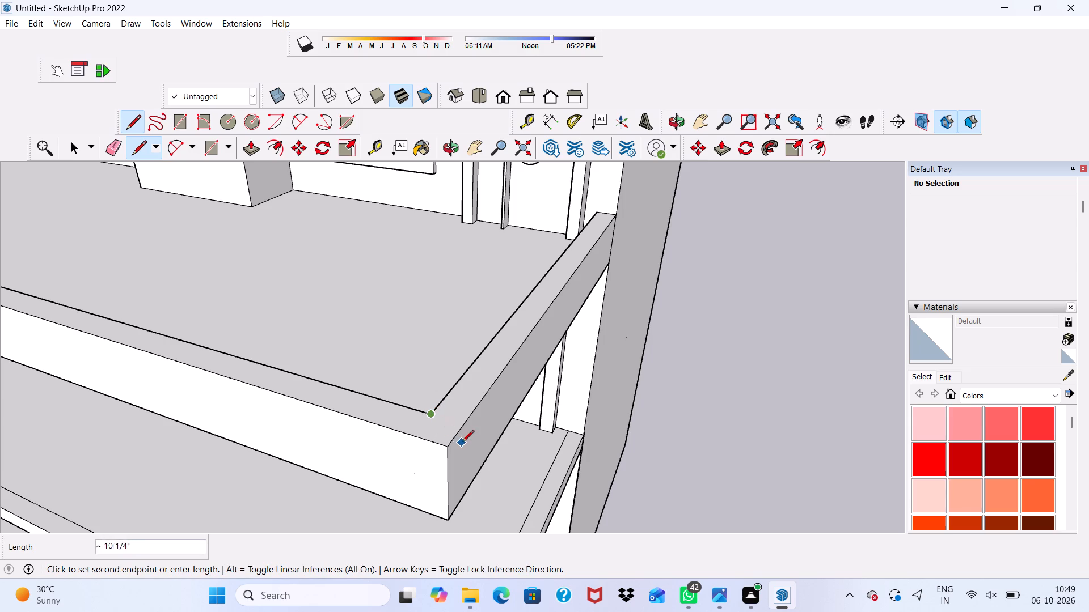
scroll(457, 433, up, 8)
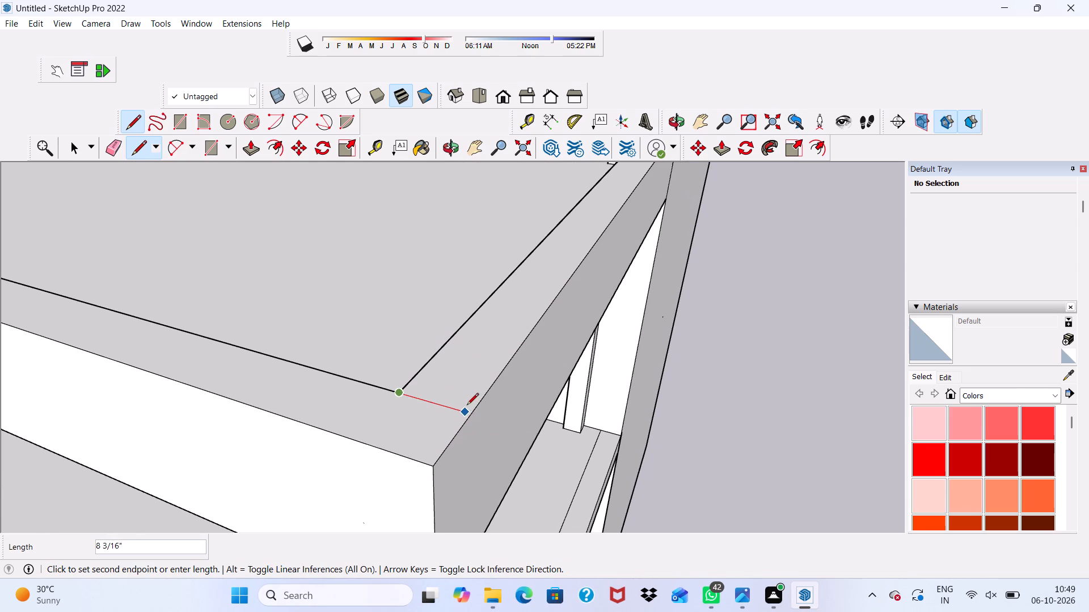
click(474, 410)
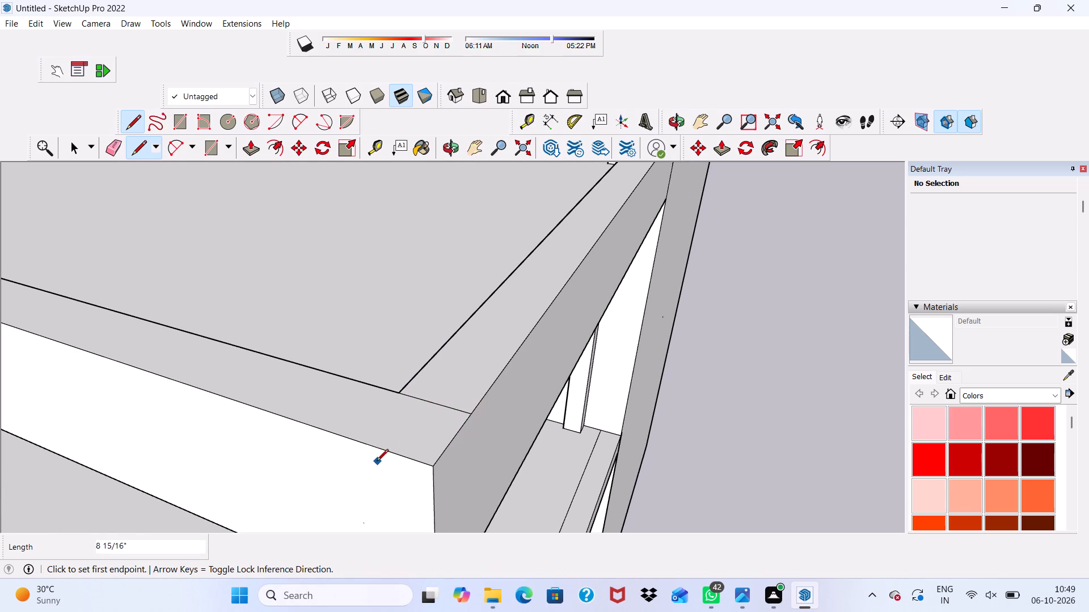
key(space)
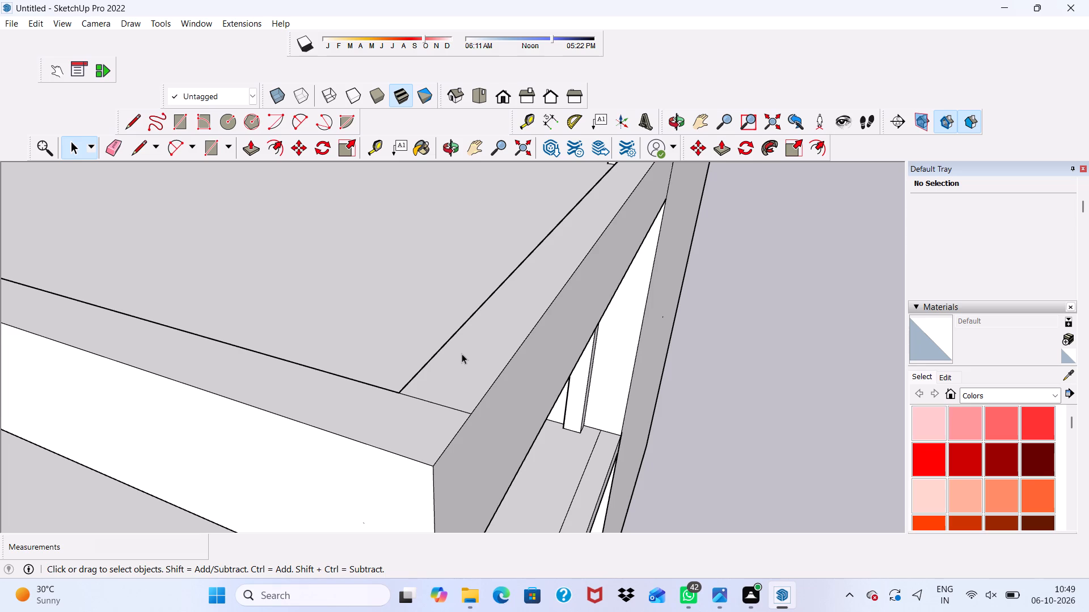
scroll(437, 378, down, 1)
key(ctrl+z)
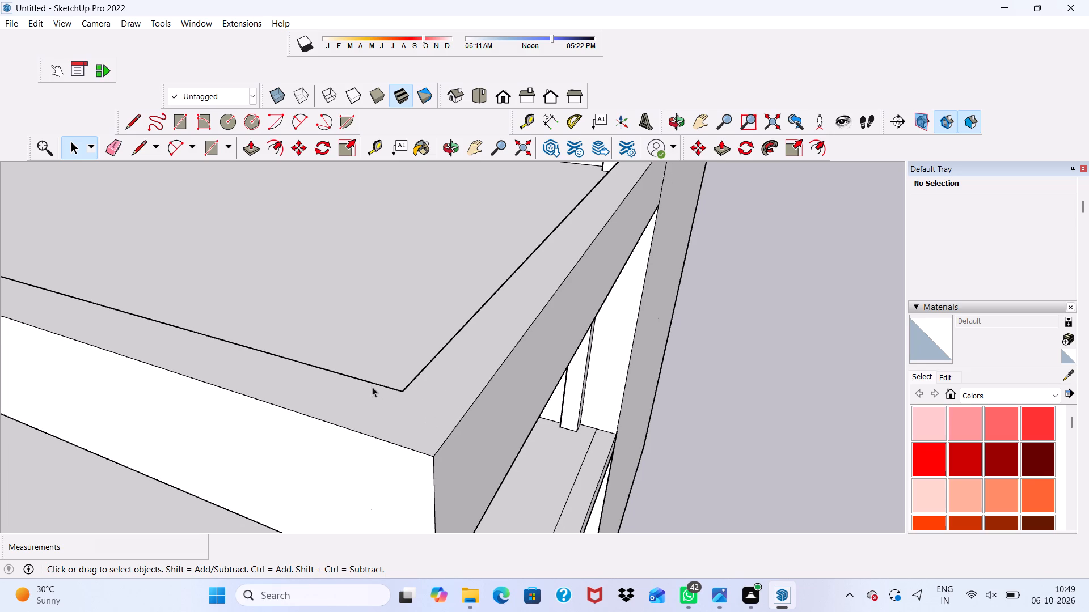
Draw a line across the top balcony parapet's top face from the inner corner to the front outer edge.
click(130, 147)
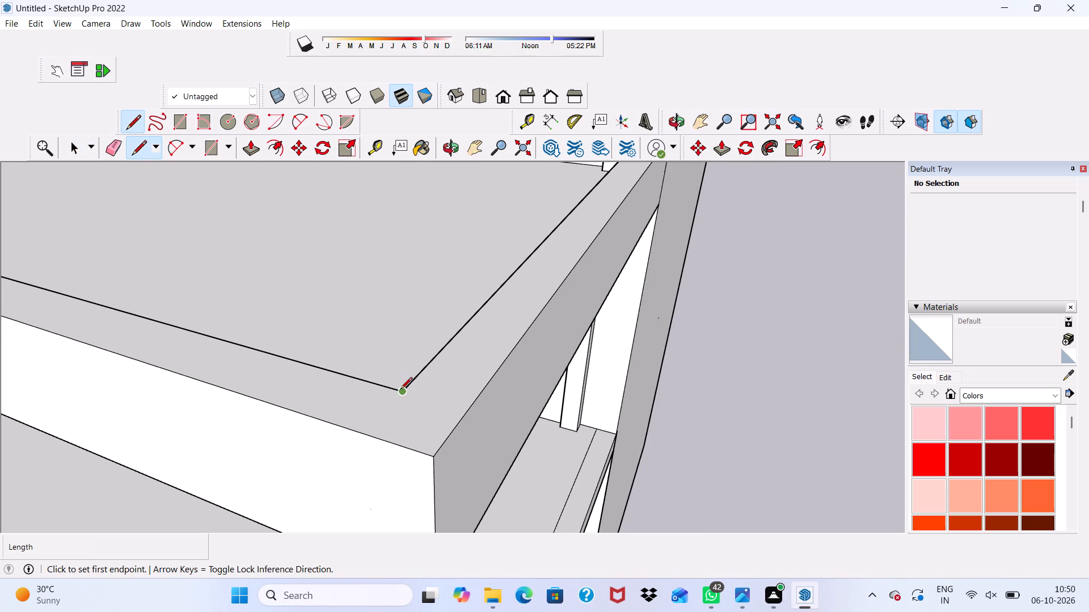
click(400, 390)
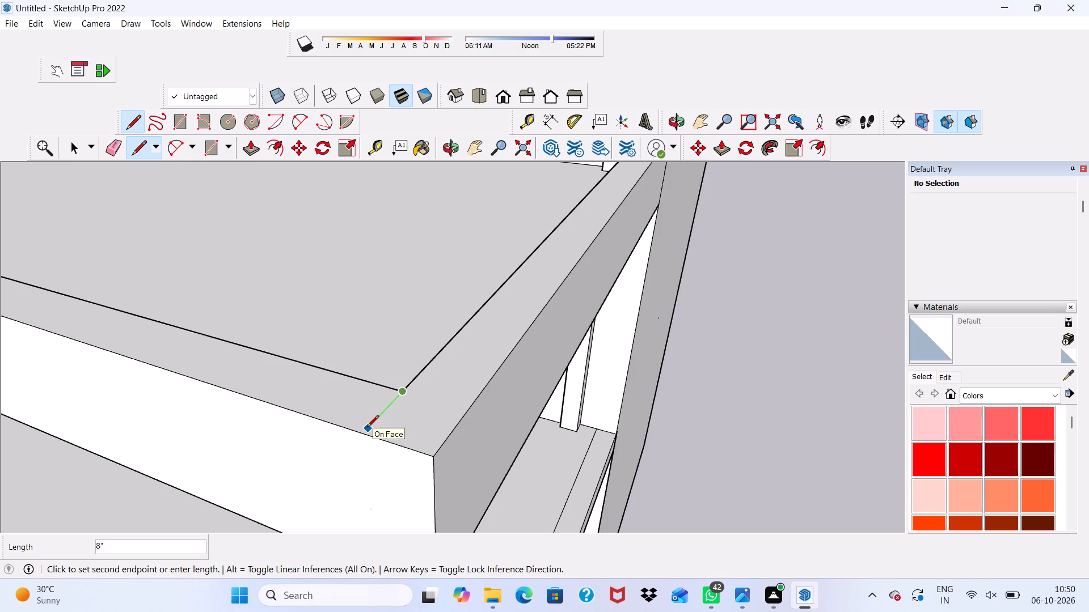
click(362, 431)
scroll(360, 432, down, 5)
key(space)
Push/Pull the top face of the top balcony's side parapet up 2'.
click(431, 387)
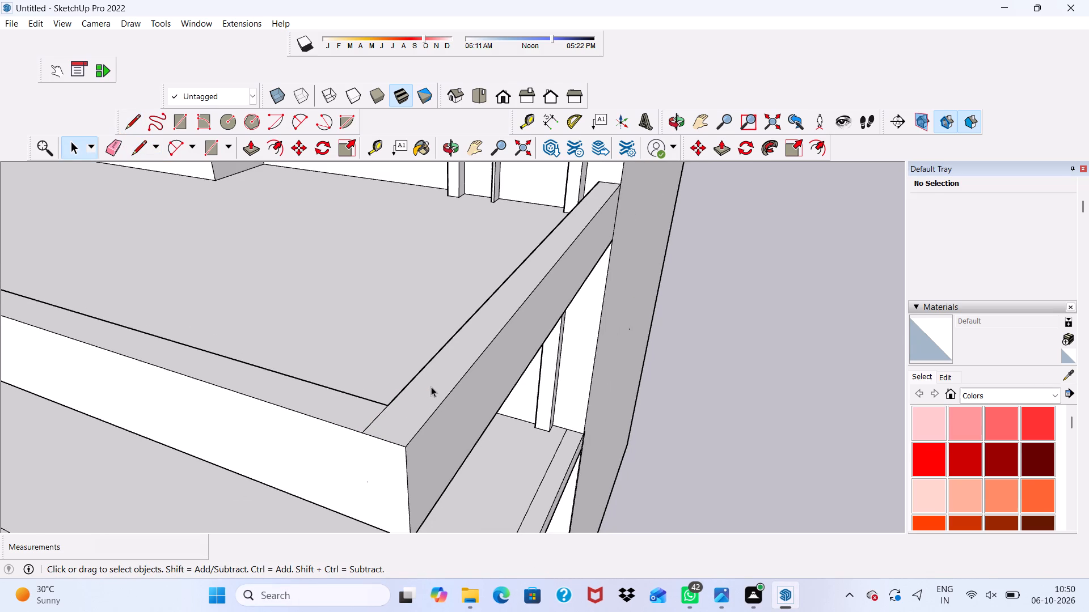
click(248, 145)
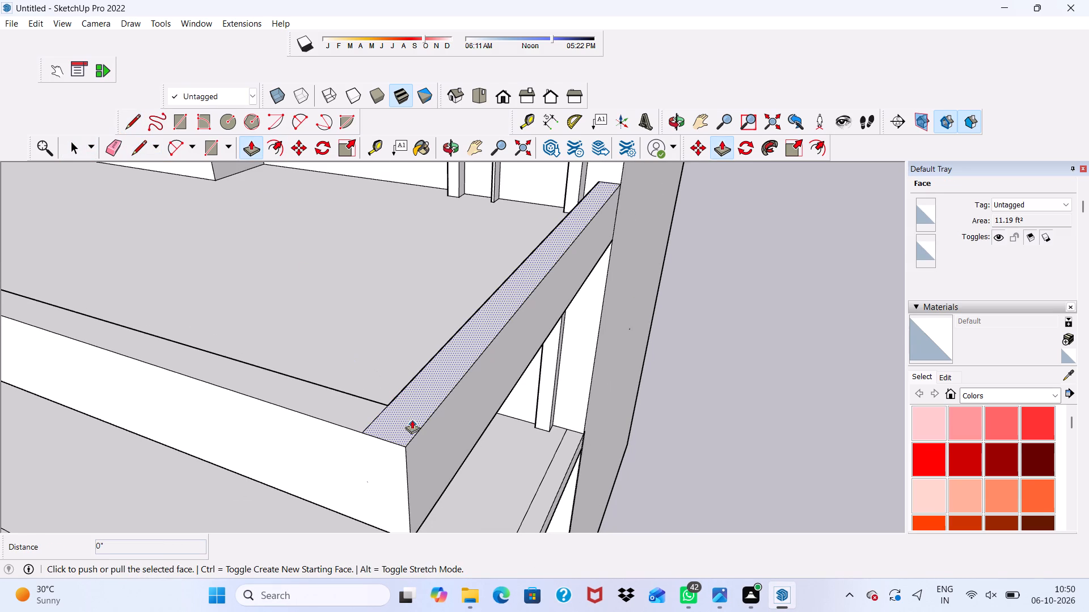
click(412, 412)
text(2')
key(Return)
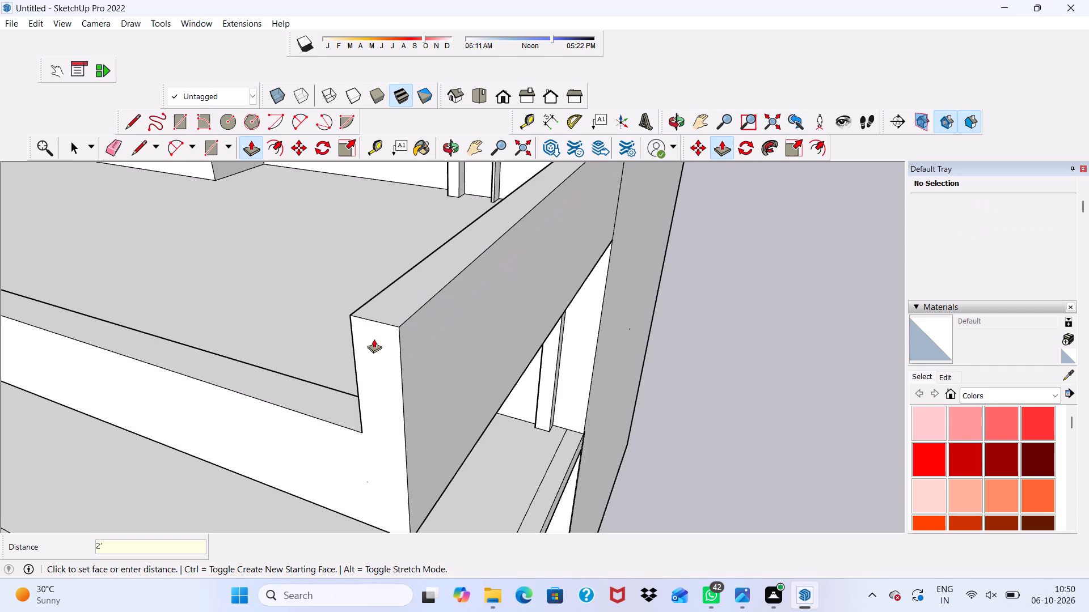
key(space)
Erase the vertical seam line on the inner face of the top balcony's raised side parapet near the front corner.
scroll(374, 339, down, 7)
scroll(399, 350, up, 1)
scroll(406, 350, down, 6)
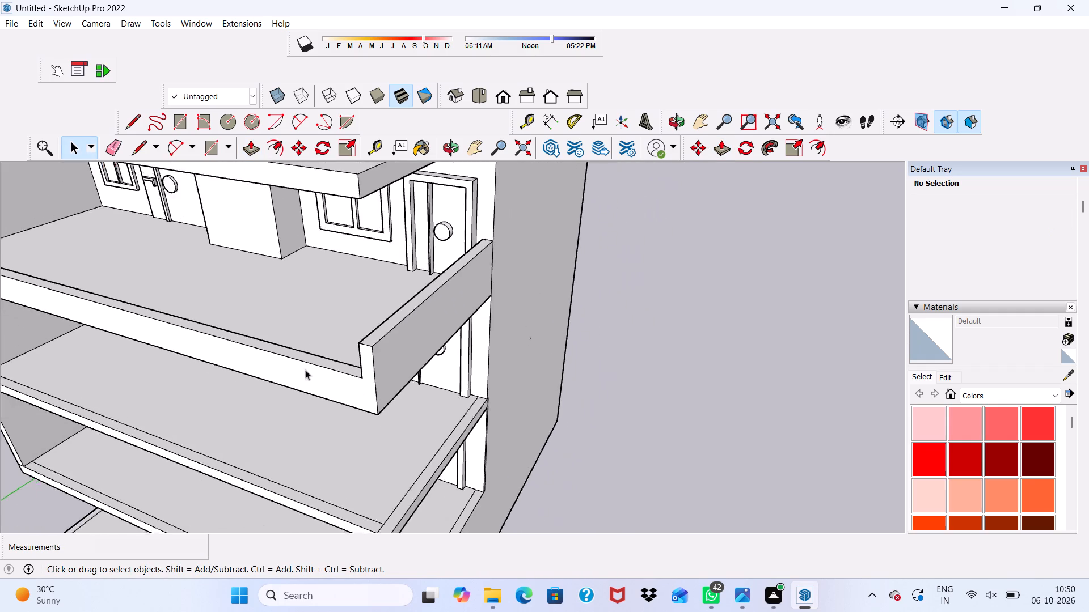
scroll(305, 369, down, 2)
middle_drag(283, 359, 445, 292)
scroll(447, 295, down, 7)
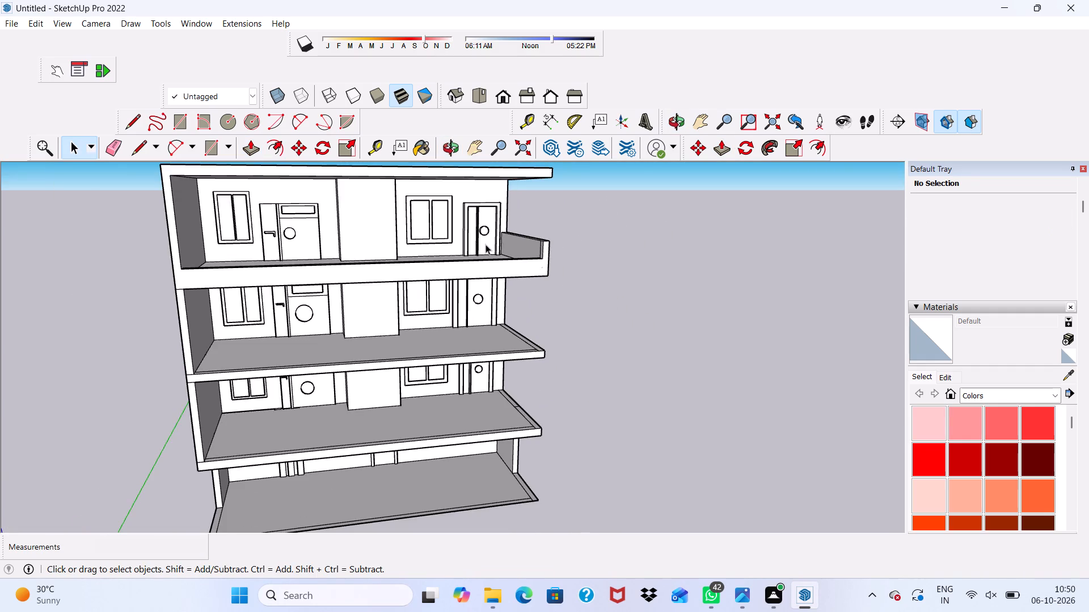
scroll(486, 245, up, 9)
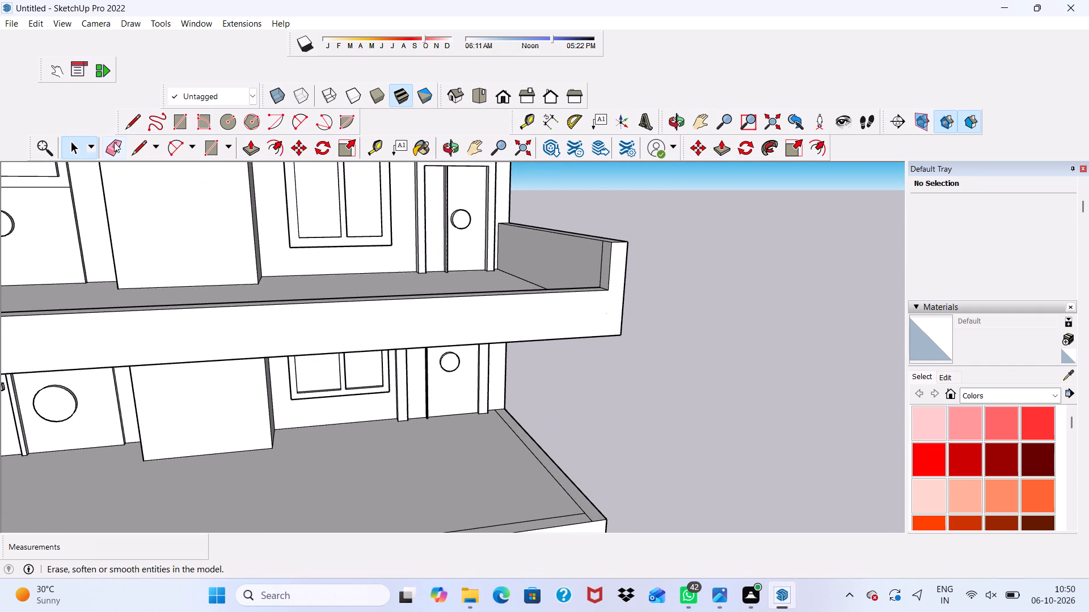
click(114, 142)
scroll(603, 238, up, 8)
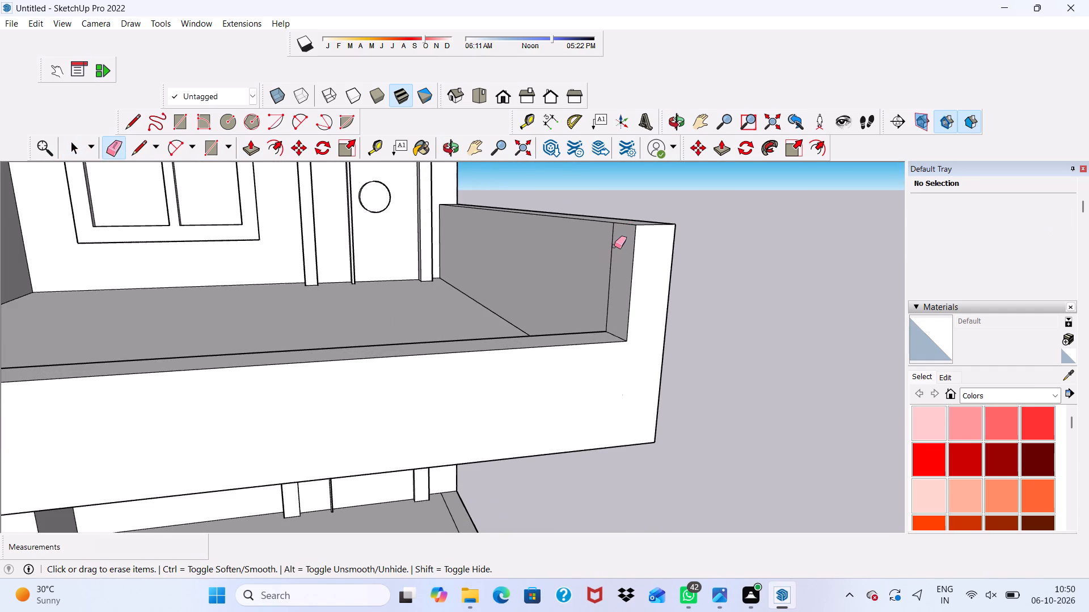
drag(614, 246, 606, 252)
scroll(575, 261, down, 9)
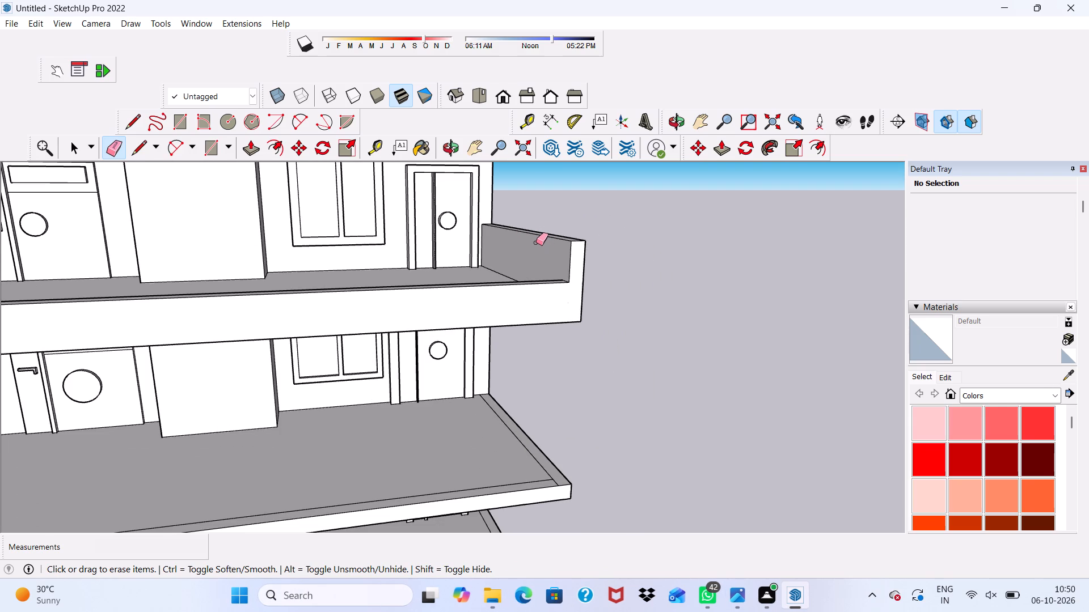
key(space)
Examine the top balcony's front parapet and raised side parapet from the front, above and below.
scroll(538, 243, down, 8)
middle_drag(547, 251, 513, 261)
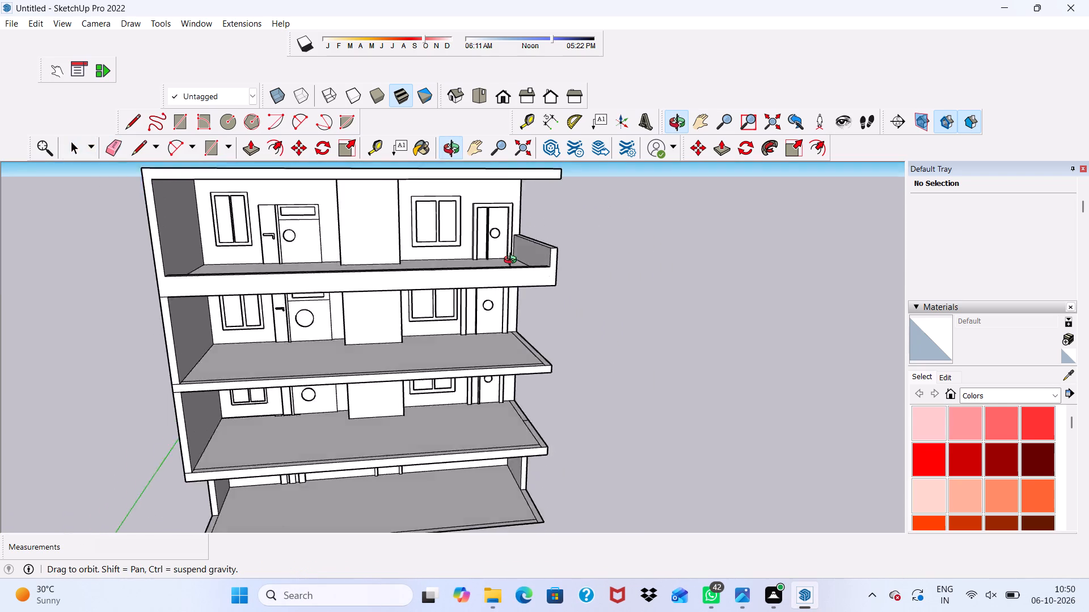
middle_drag(513, 261, 471, 197)
scroll(258, 232, up, 6)
scroll(258, 232, down, 2)
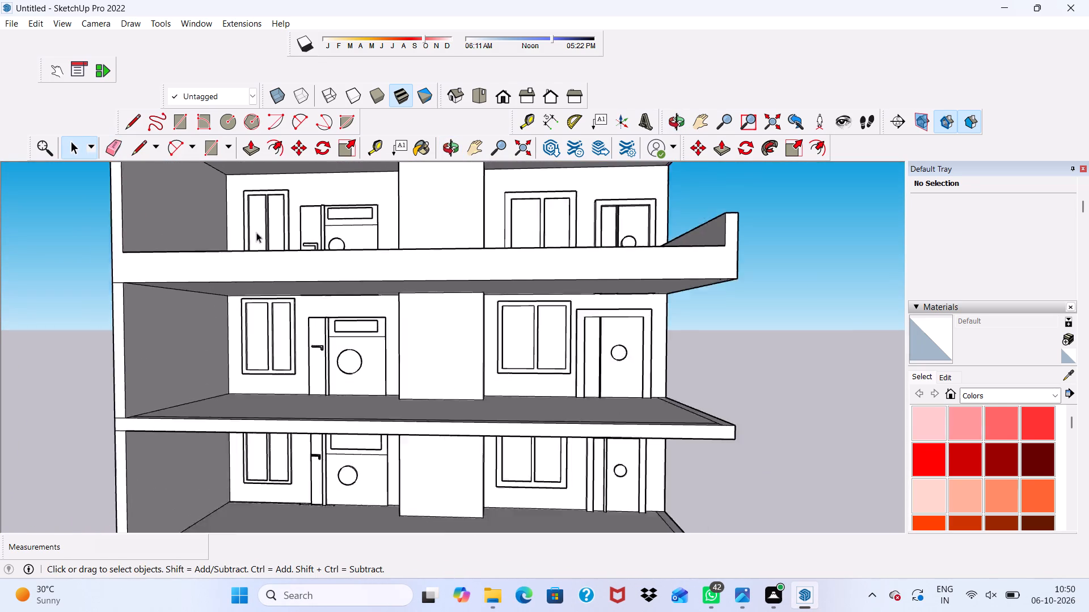
scroll(256, 232, down, 2)
middle_drag(310, 230, 332, 342)
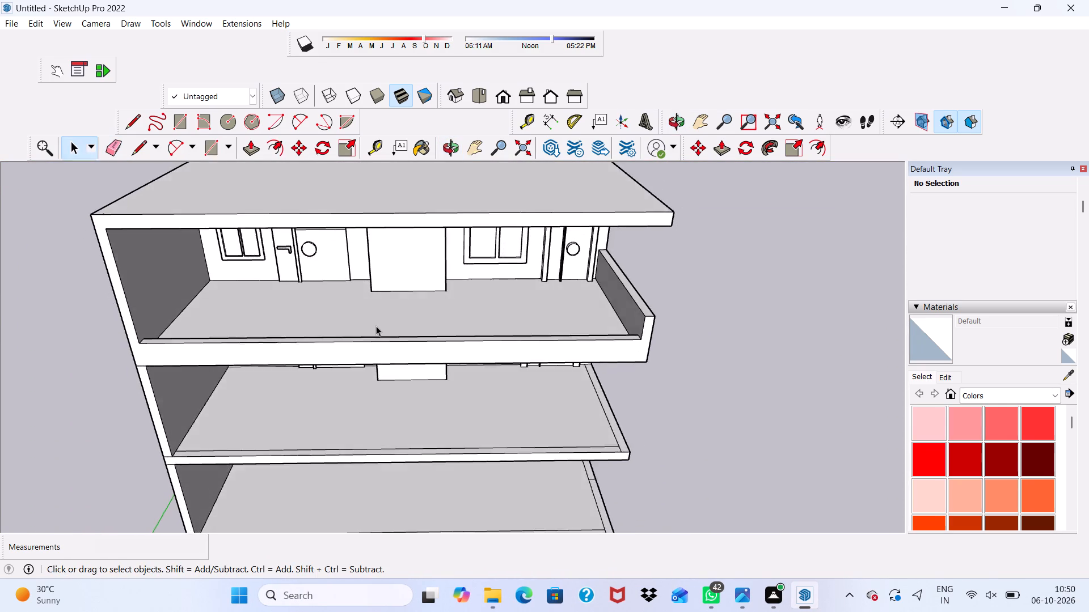
scroll(376, 326, up, 5)
middle_drag(354, 352, 247, 357)
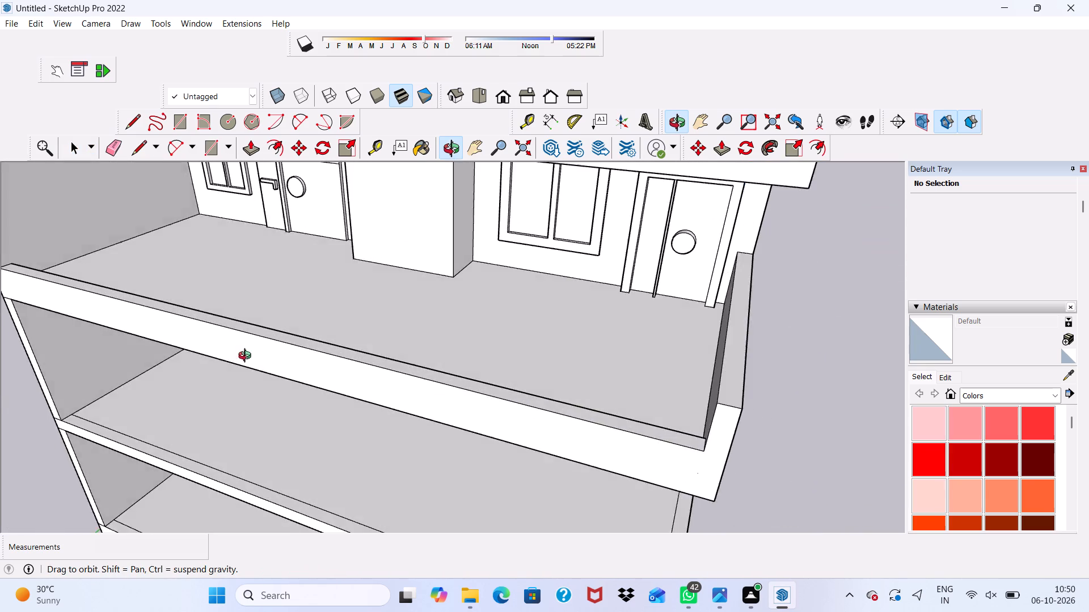
middle_drag(247, 357, 287, 335)
scroll(220, 306, up, 5)
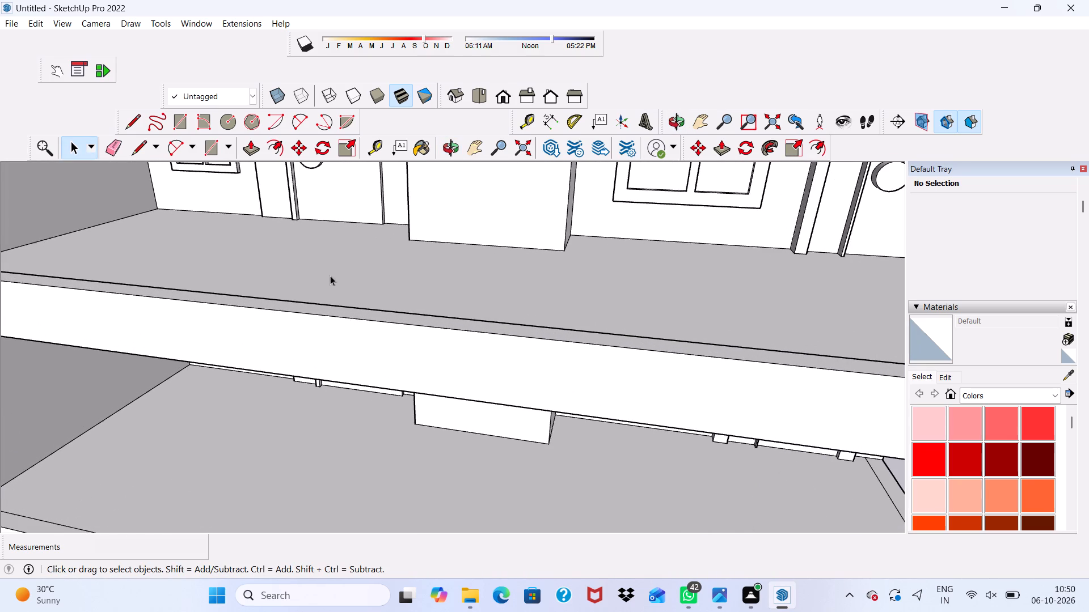
scroll(340, 290, down, 6)
middle_drag(381, 327, 398, 327)
scroll(398, 327, up, 1)
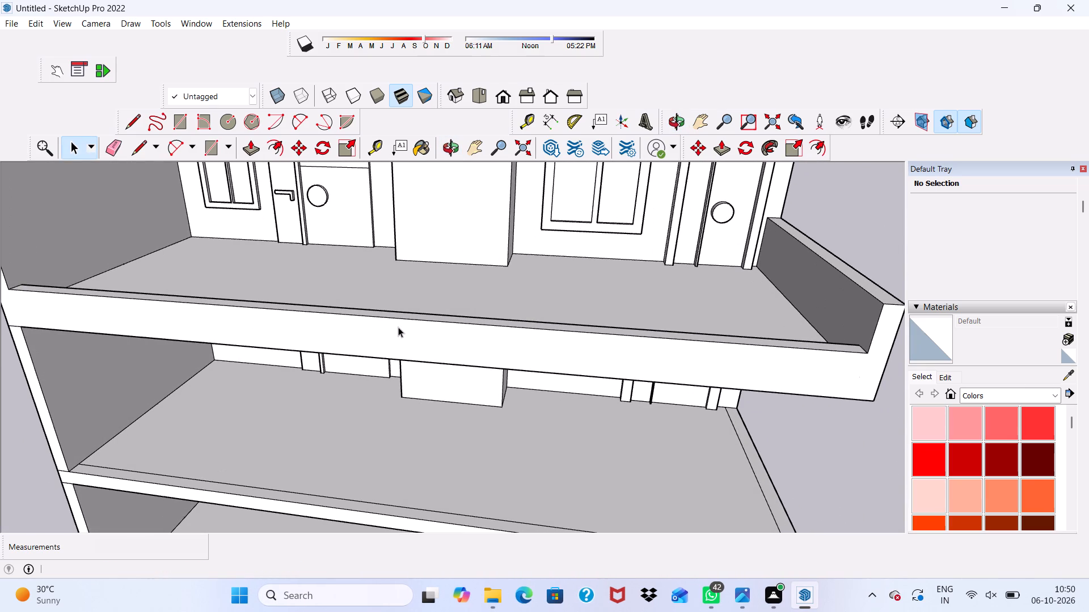
scroll(394, 327, down, 4)
middle_drag(379, 334, 400, 375)
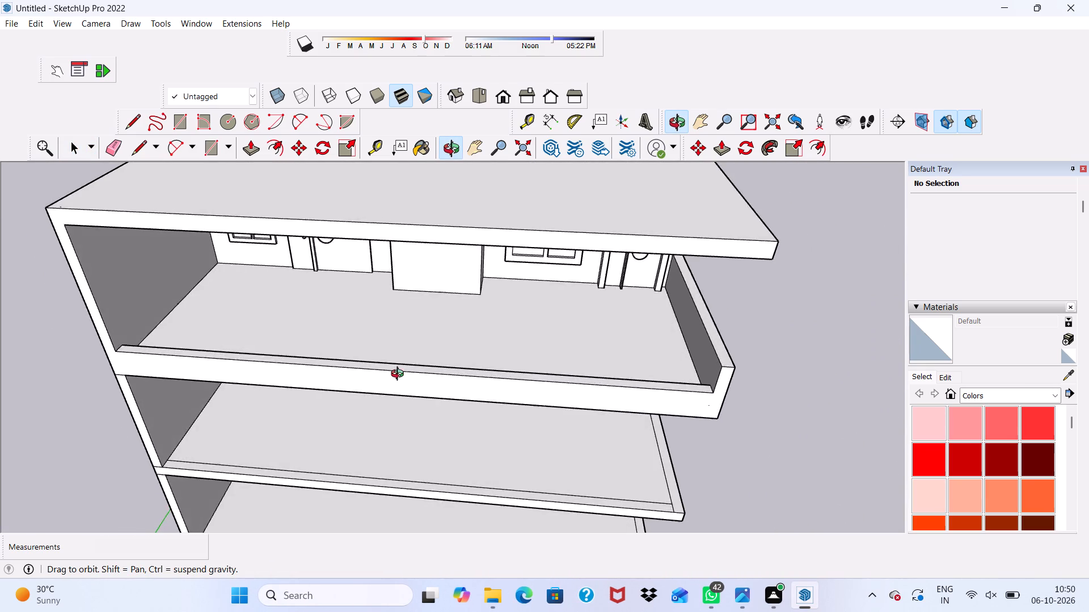
middle_drag(400, 375, 387, 260)
scroll(387, 260, up, 1)
scroll(387, 260, down, 5)
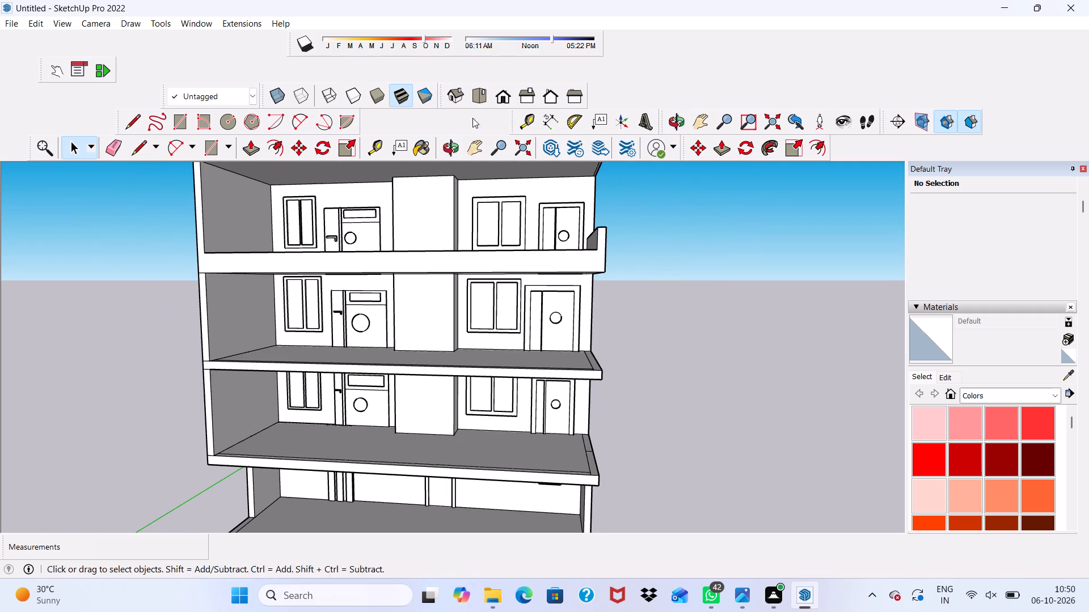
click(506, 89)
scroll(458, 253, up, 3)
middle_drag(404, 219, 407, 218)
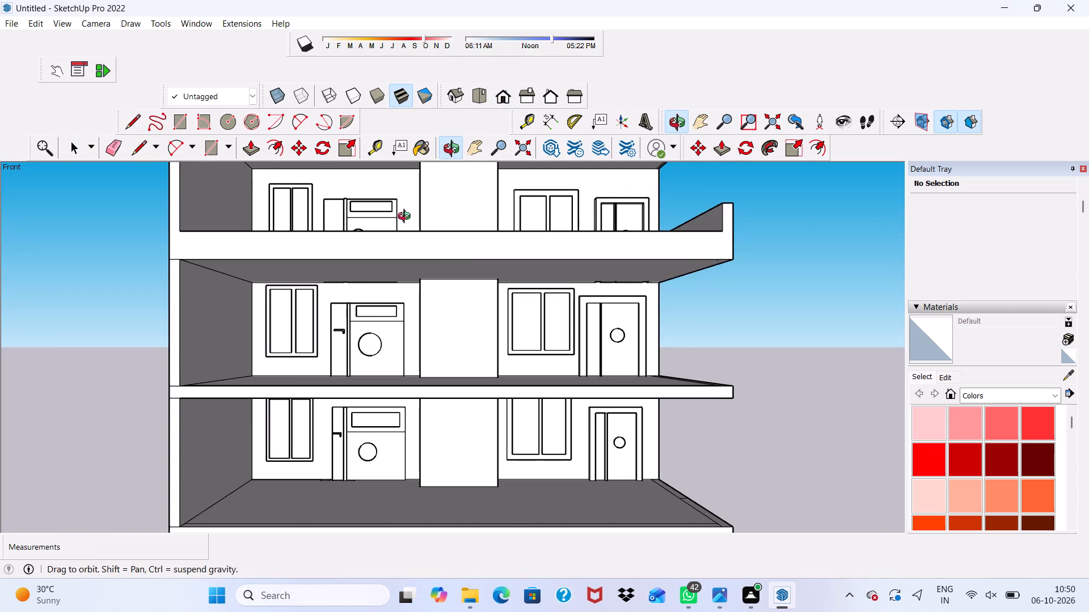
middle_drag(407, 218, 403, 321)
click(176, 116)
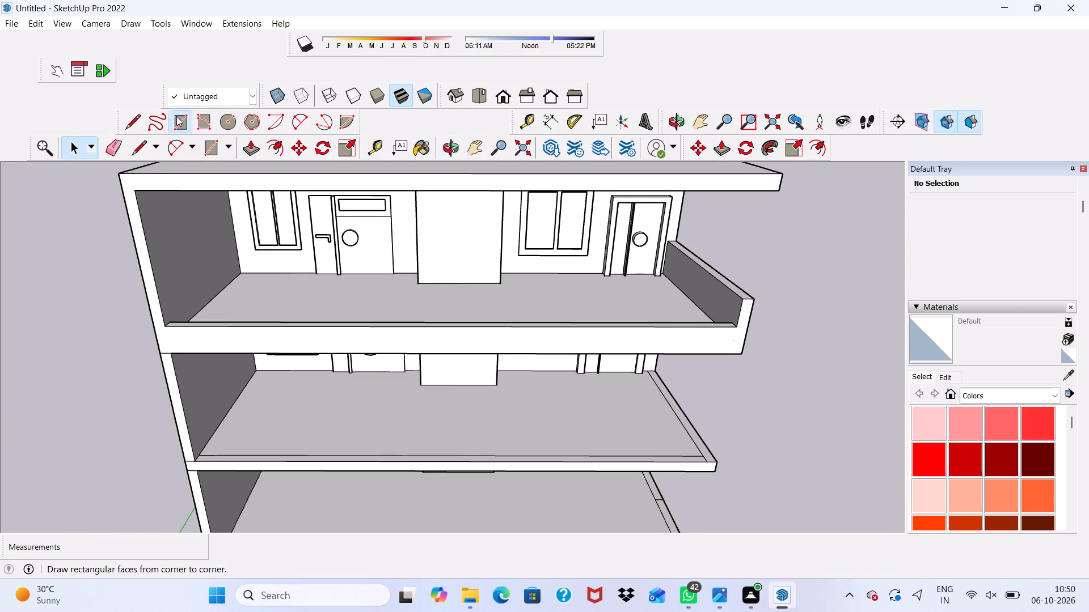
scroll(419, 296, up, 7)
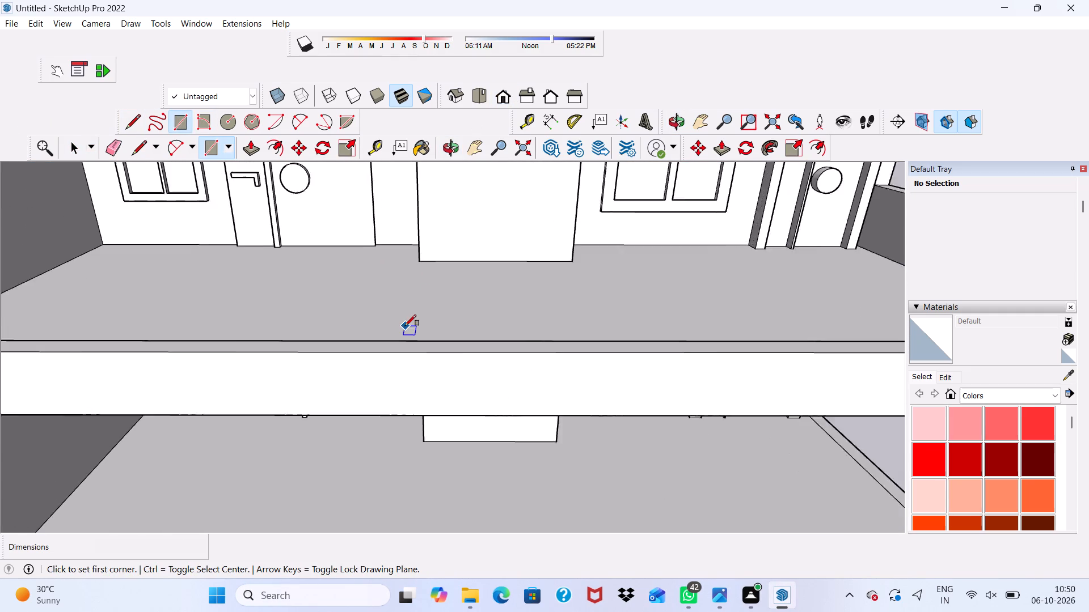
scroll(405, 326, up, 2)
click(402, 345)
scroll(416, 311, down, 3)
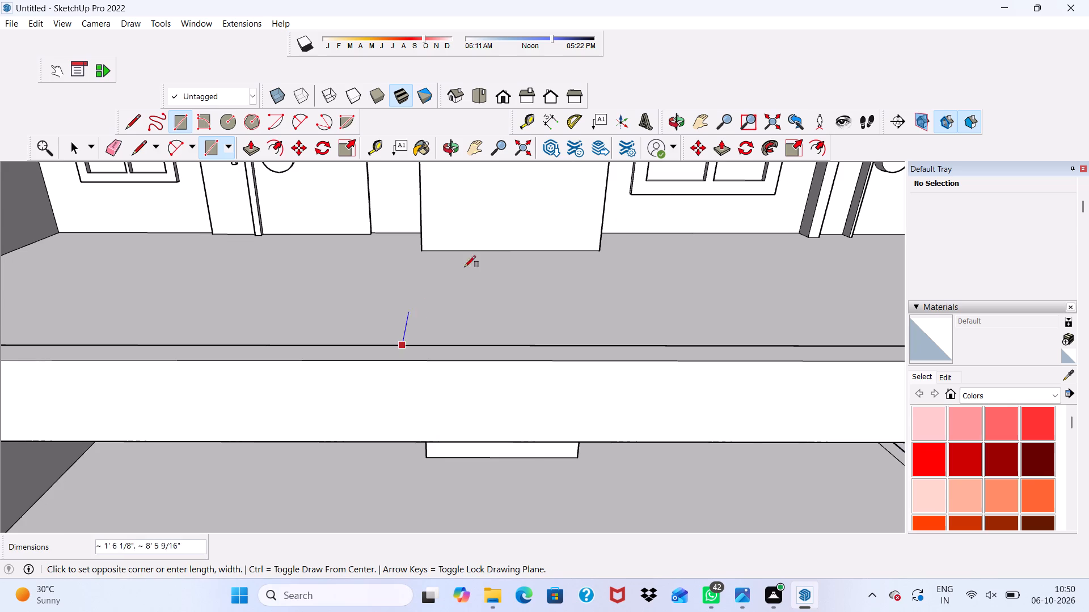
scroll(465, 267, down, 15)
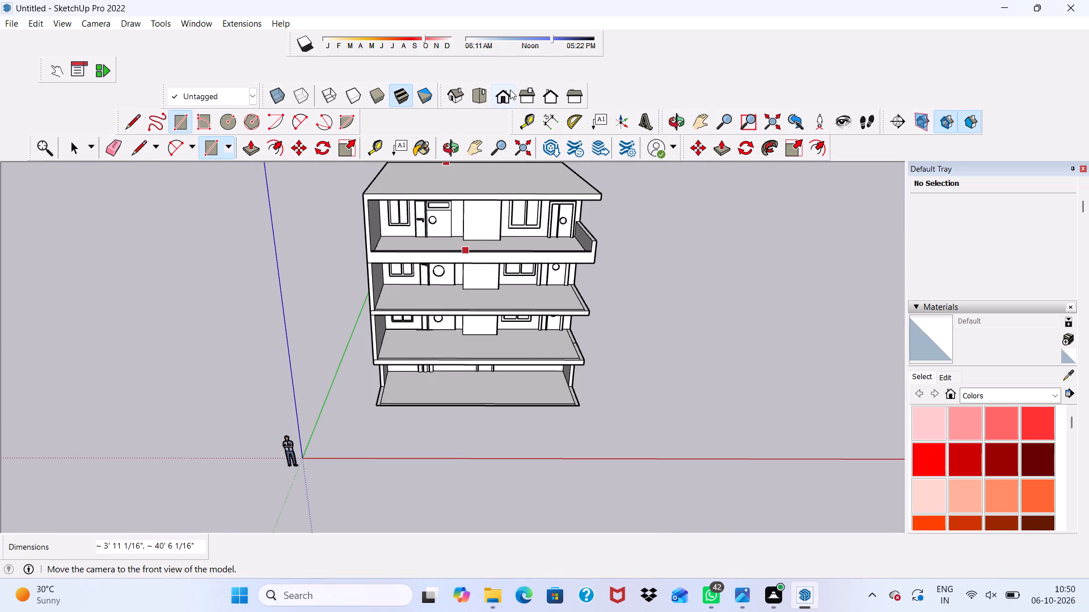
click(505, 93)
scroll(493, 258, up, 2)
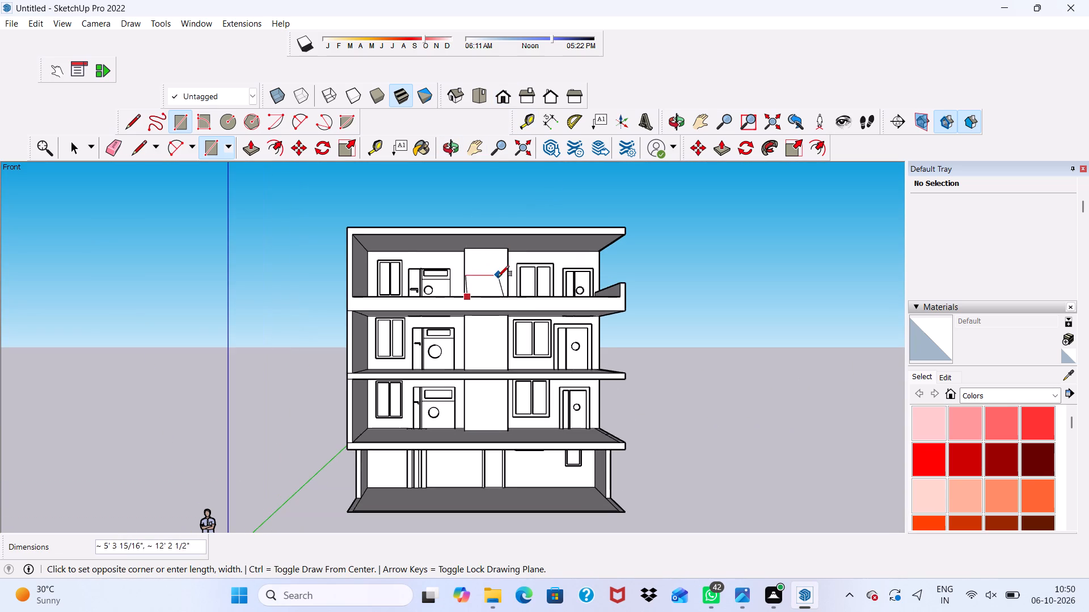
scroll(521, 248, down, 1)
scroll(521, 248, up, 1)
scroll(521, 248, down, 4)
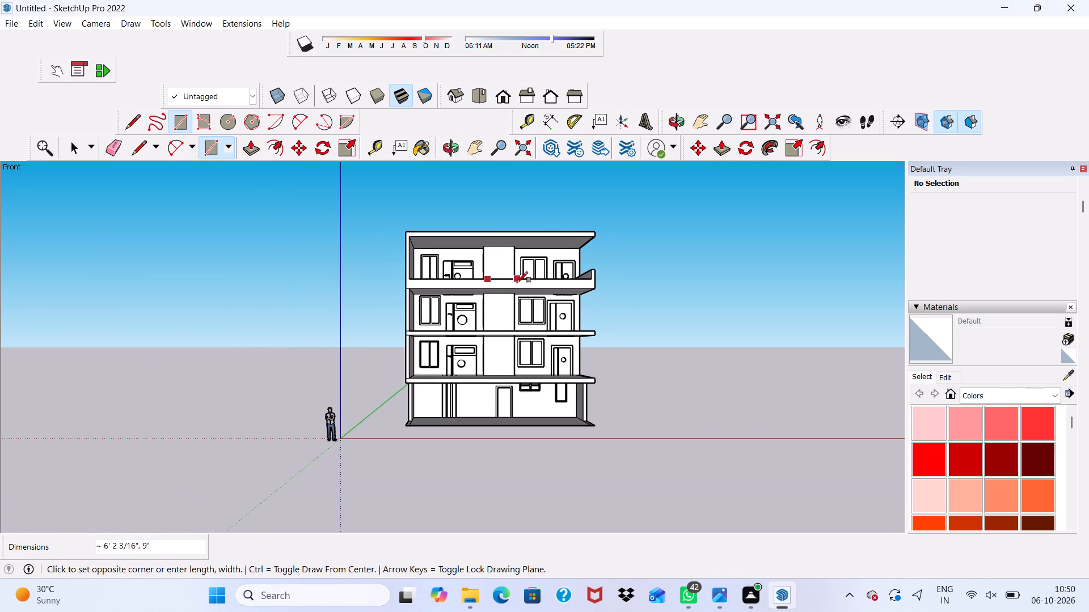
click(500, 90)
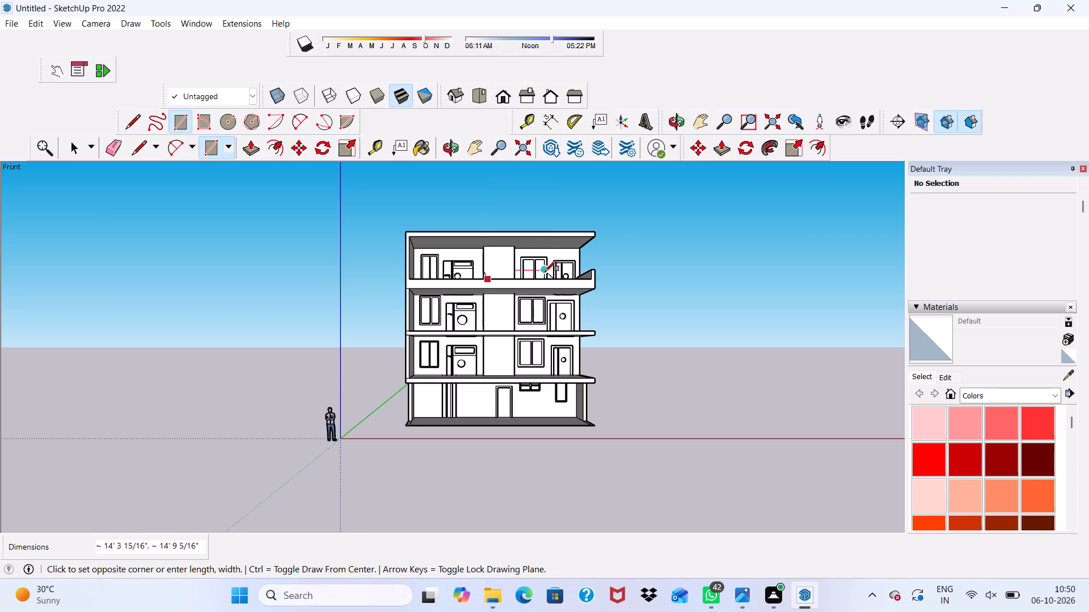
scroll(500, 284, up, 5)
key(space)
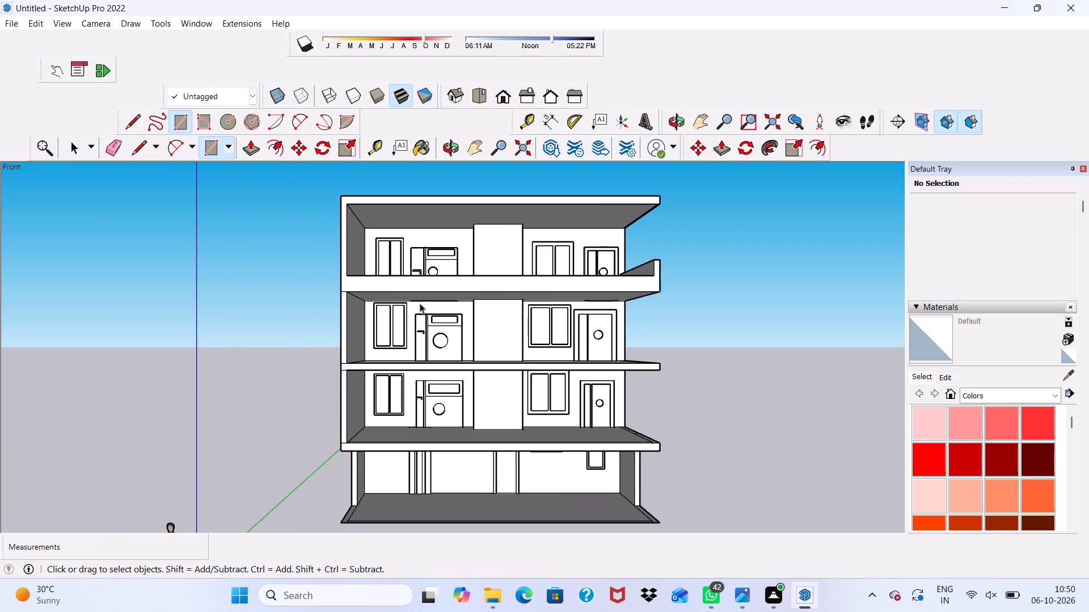
Draw a vertical rectangle about 5' 2" by 3' 5" from the bottom edge of the top balcony's front parapet, extending above the parapet.
click(171, 122)
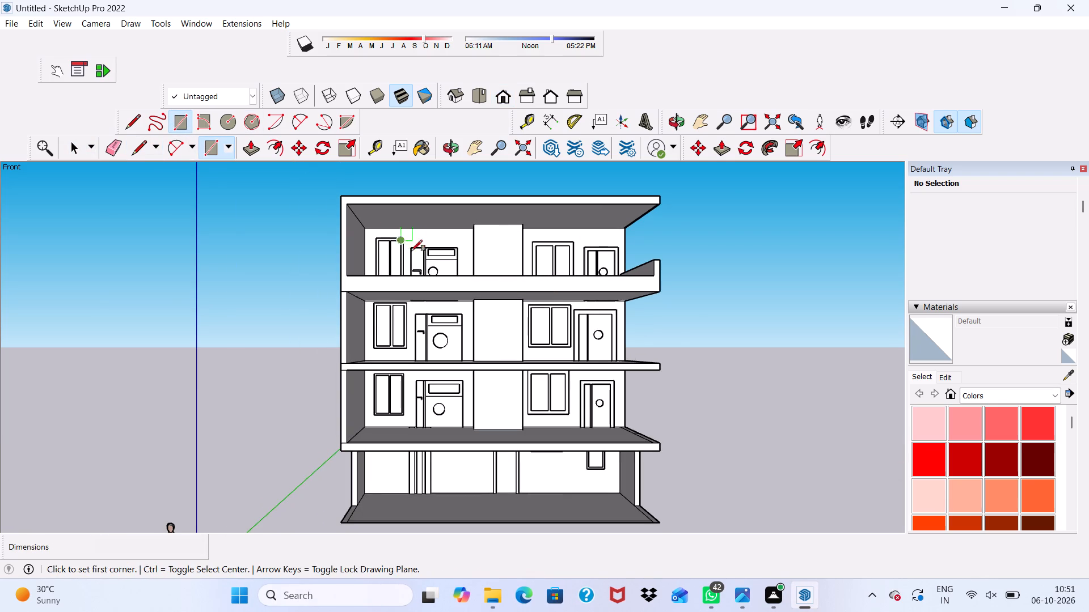
scroll(427, 256, up, 1)
scroll(427, 256, down, 1)
scroll(428, 256, up, 4)
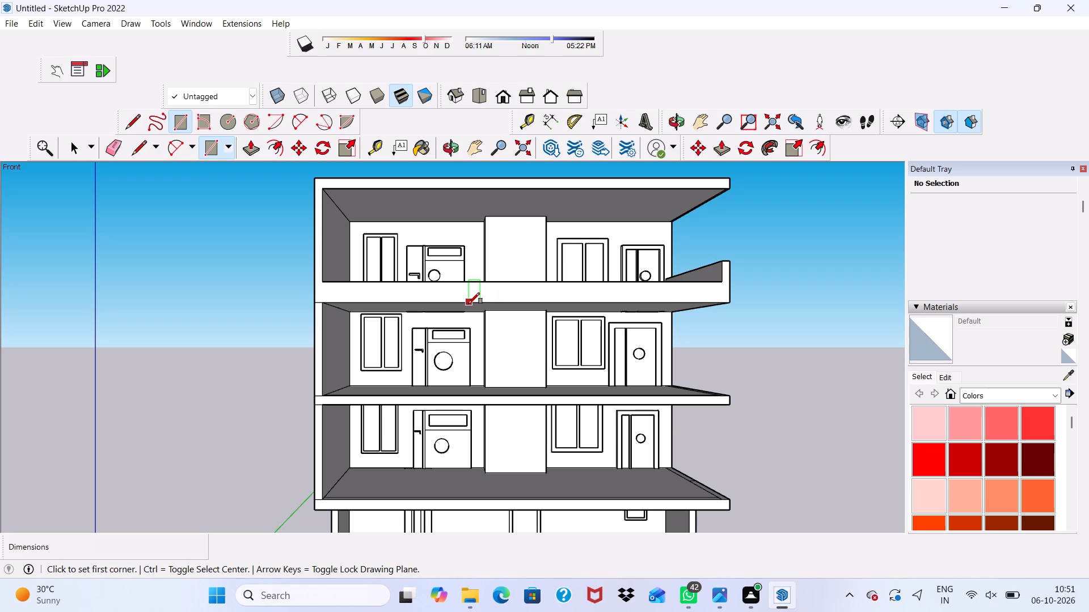
click(468, 300)
scroll(496, 271, up, 2)
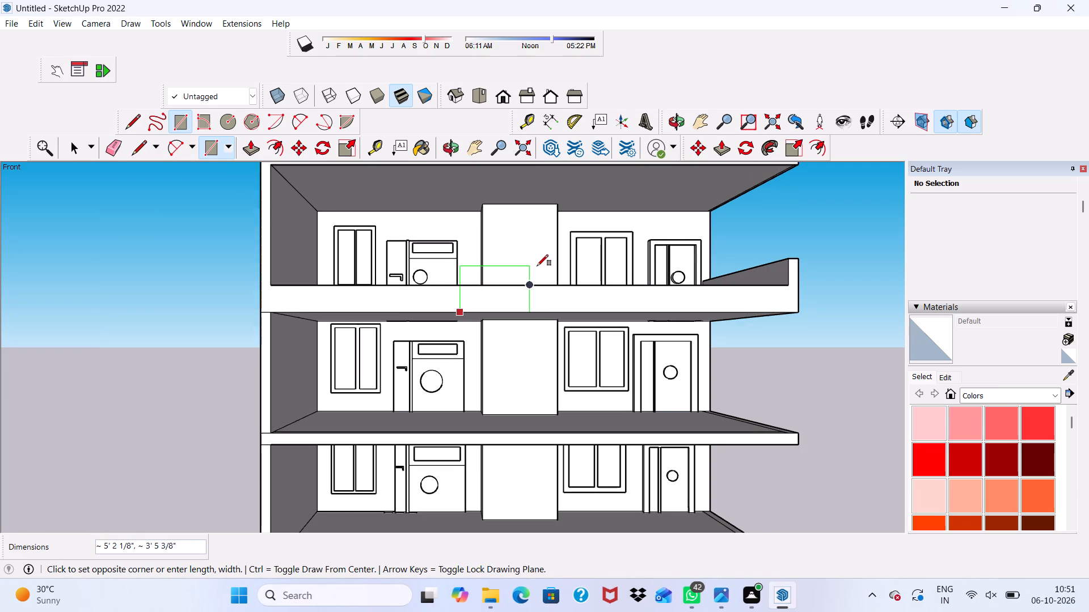
click(537, 266)
key(space)
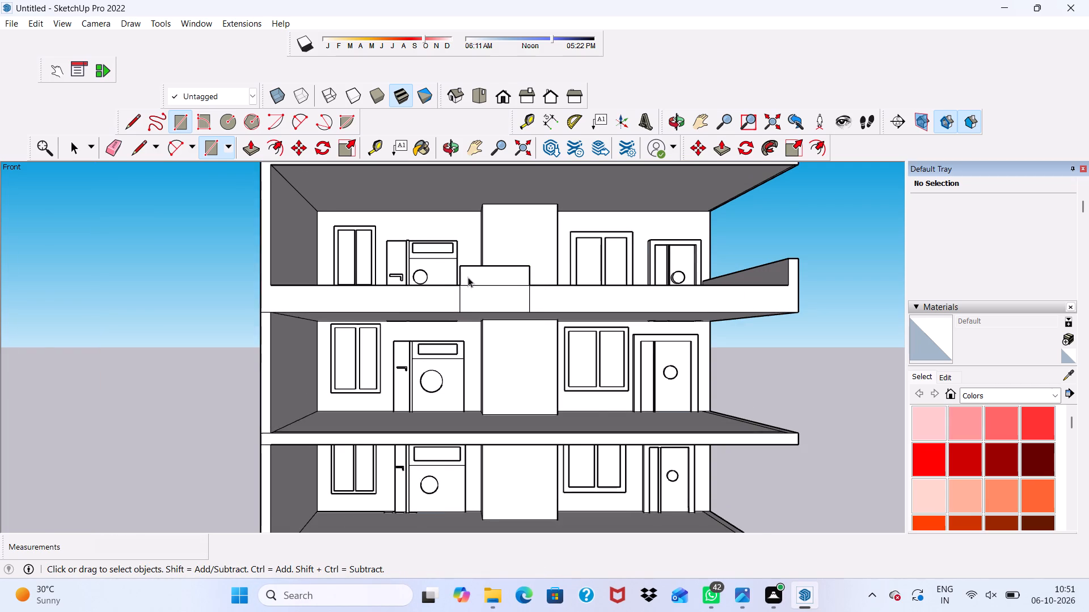
Erase the rectangle's two vertical side lines on the front face of the top balcony's parapet.
scroll(468, 277, down, 2)
middle_drag(468, 277, 379, 368)
scroll(400, 362, up, 5)
click(423, 330)
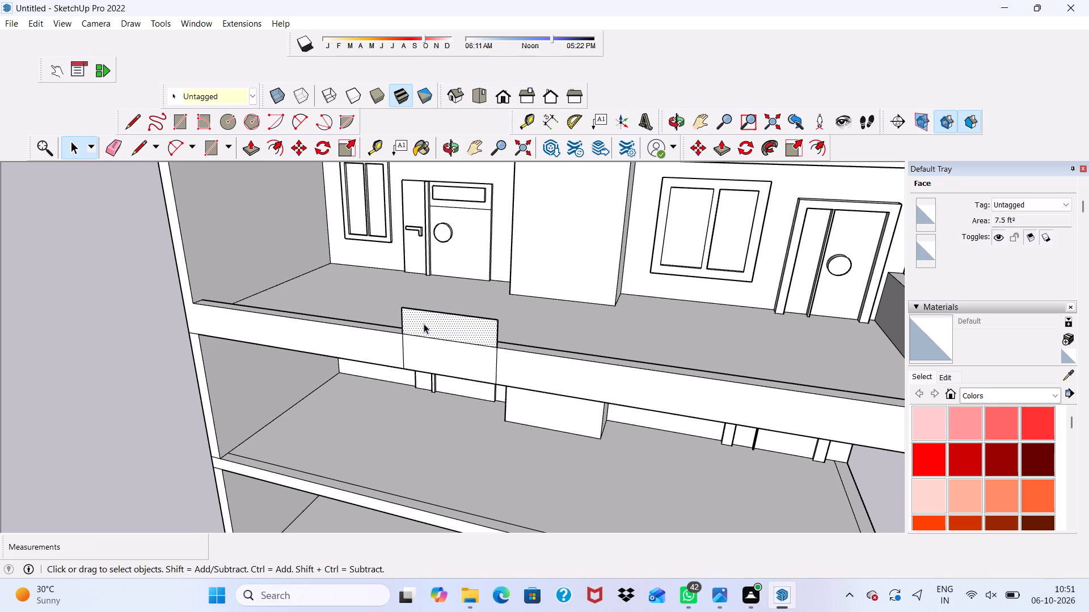
scroll(424, 324, up, 1)
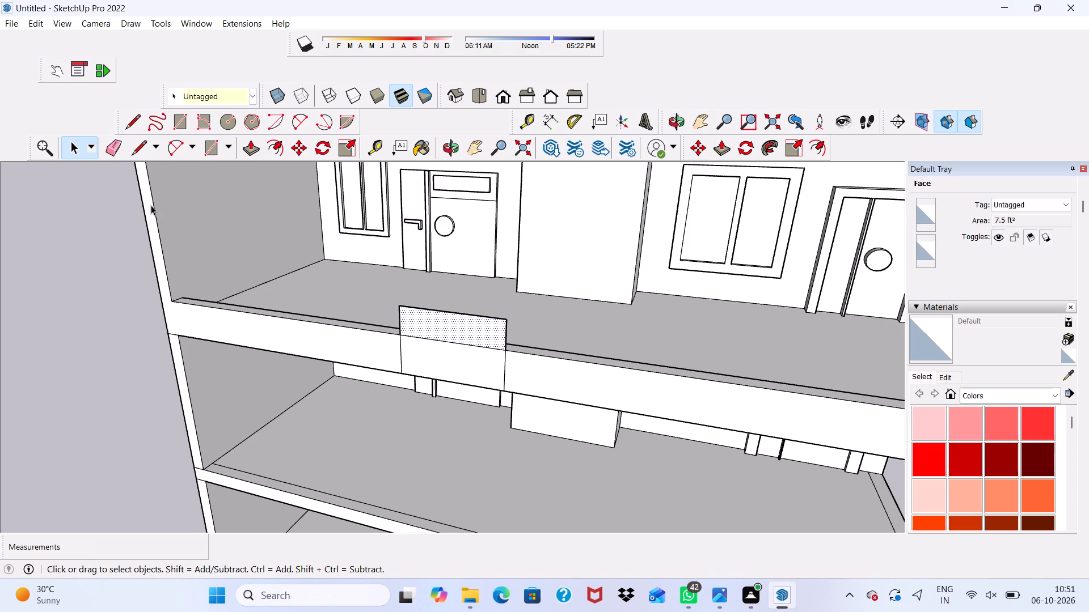
click(117, 148)
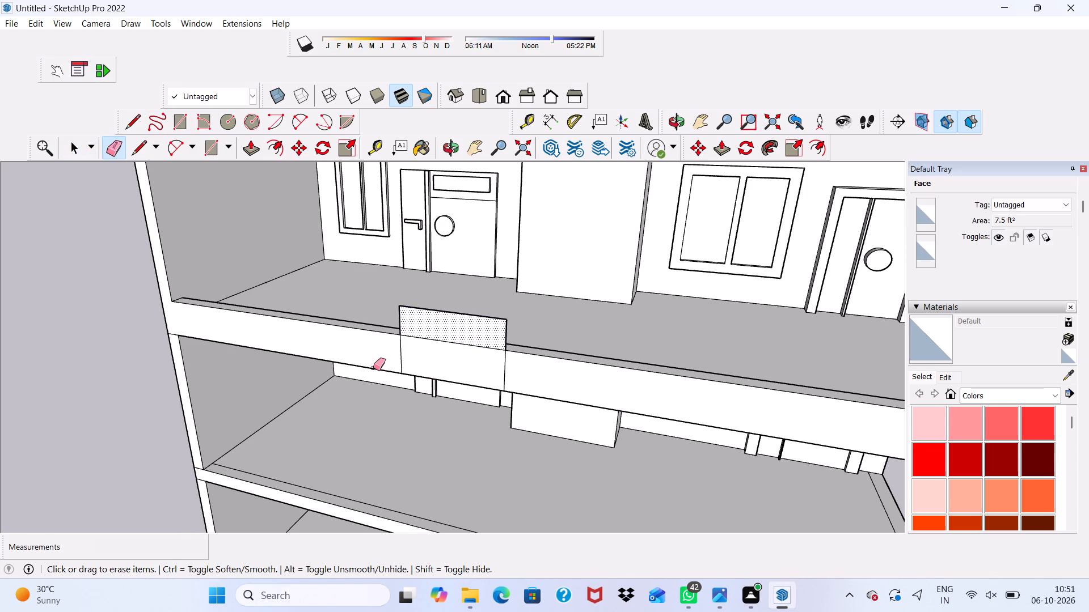
click(401, 353)
drag(501, 358, 513, 362)
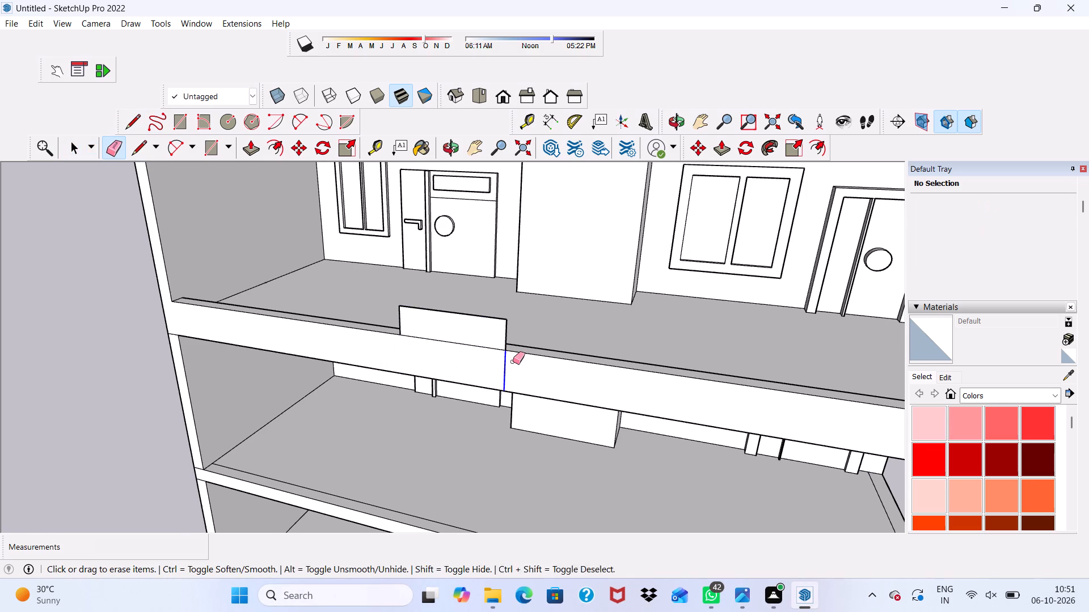
drag(513, 362, 513, 362)
key(space)
Push/Pull the rectangle above the front parapet inward to the parapet's full thickness, forming a solid block.
click(442, 325)
scroll(442, 325, down, 1)
middle_drag(442, 325, 441, 326)
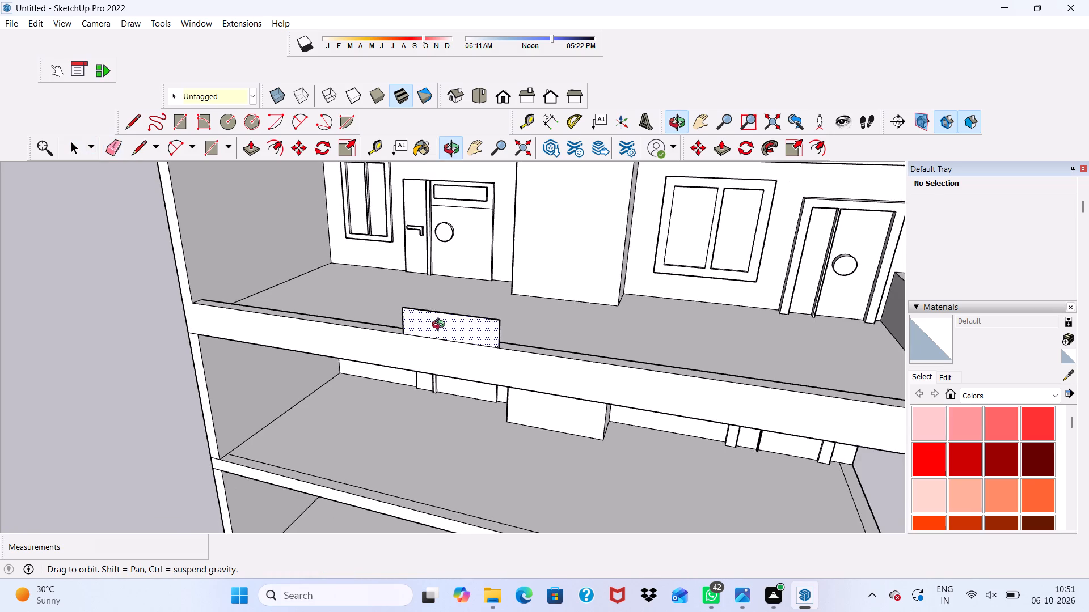
middle_drag(441, 326, 154, 322)
scroll(159, 317, down, 1)
scroll(216, 295, up, 5)
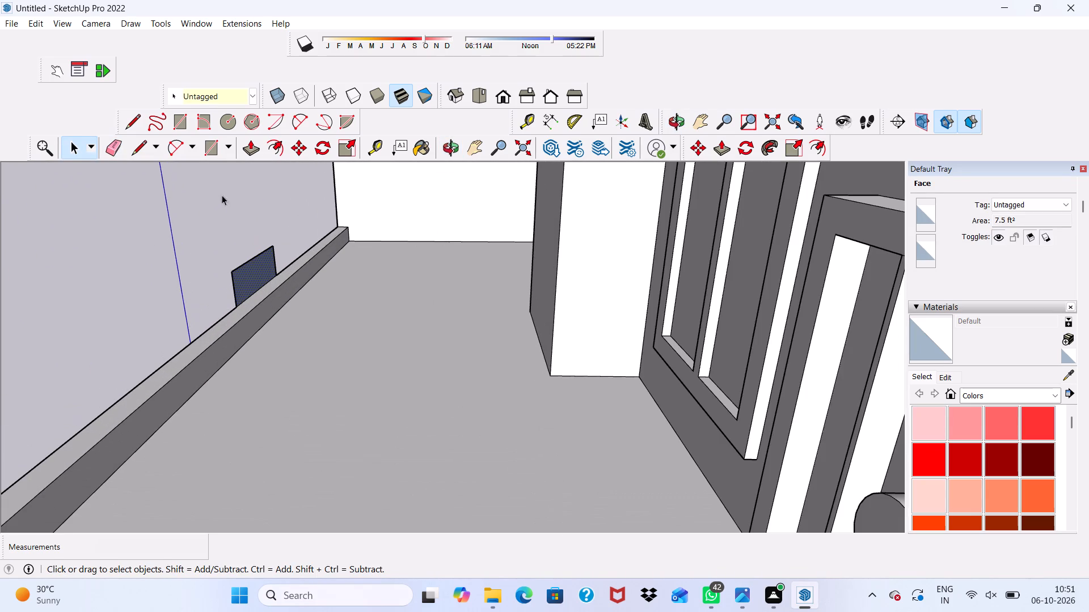
click(254, 147)
scroll(281, 230, up, 4)
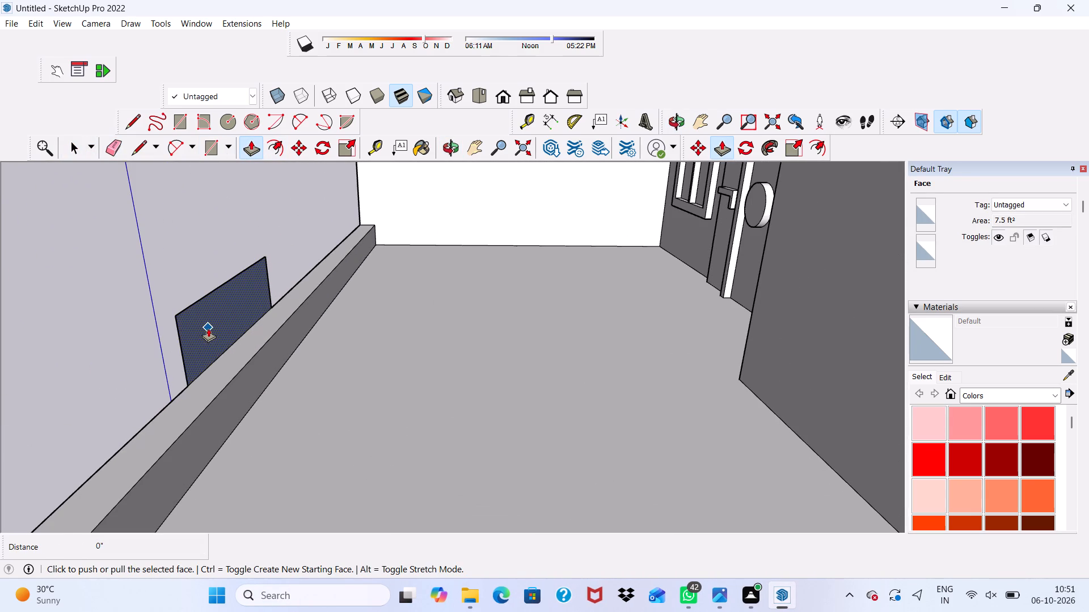
click(206, 328)
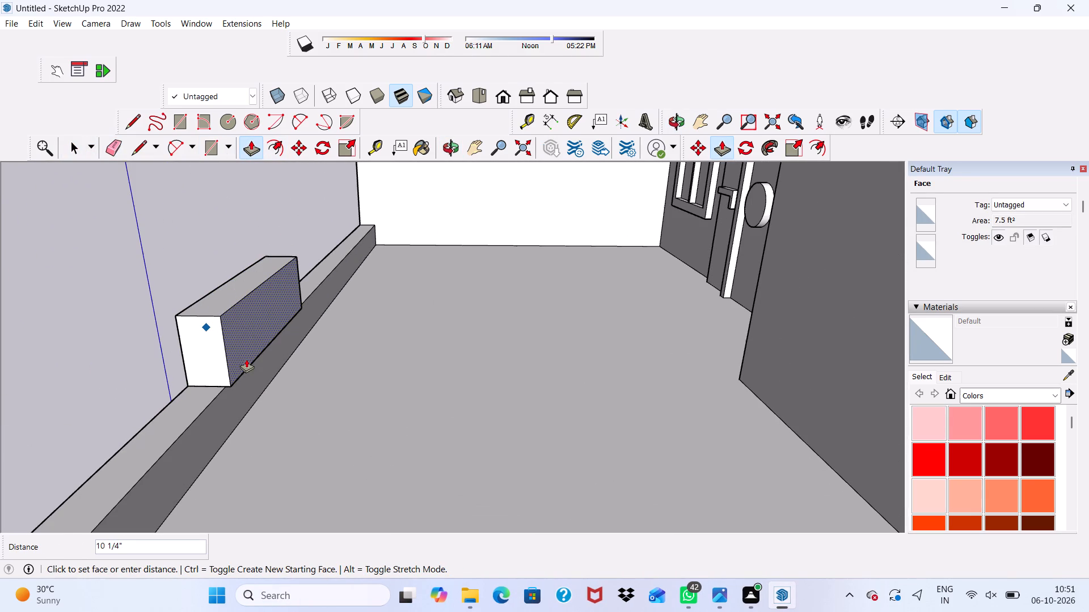
scroll(206, 409, up, 3)
click(206, 409)
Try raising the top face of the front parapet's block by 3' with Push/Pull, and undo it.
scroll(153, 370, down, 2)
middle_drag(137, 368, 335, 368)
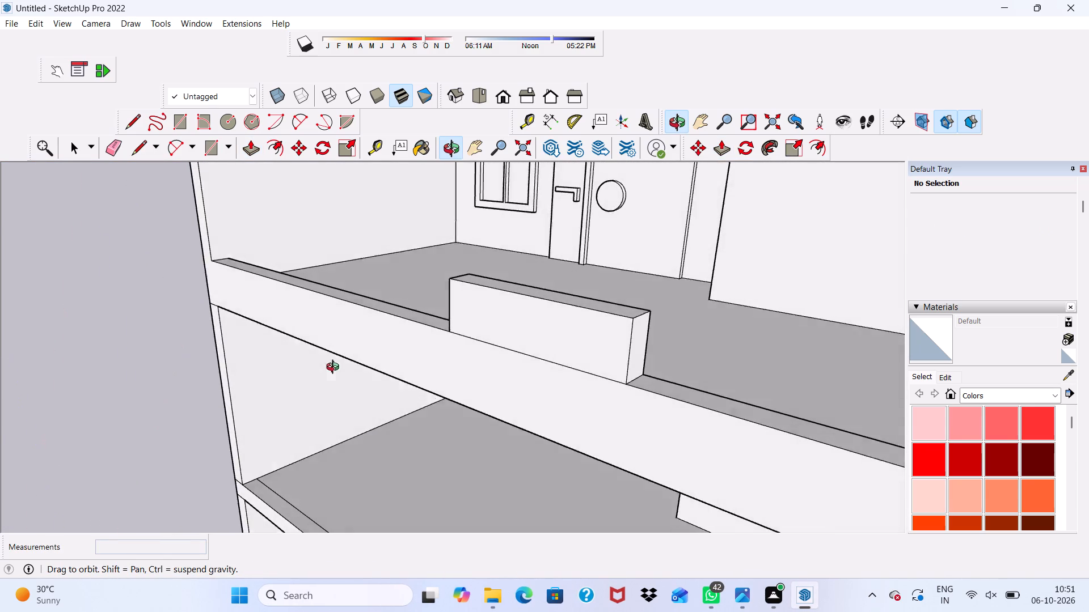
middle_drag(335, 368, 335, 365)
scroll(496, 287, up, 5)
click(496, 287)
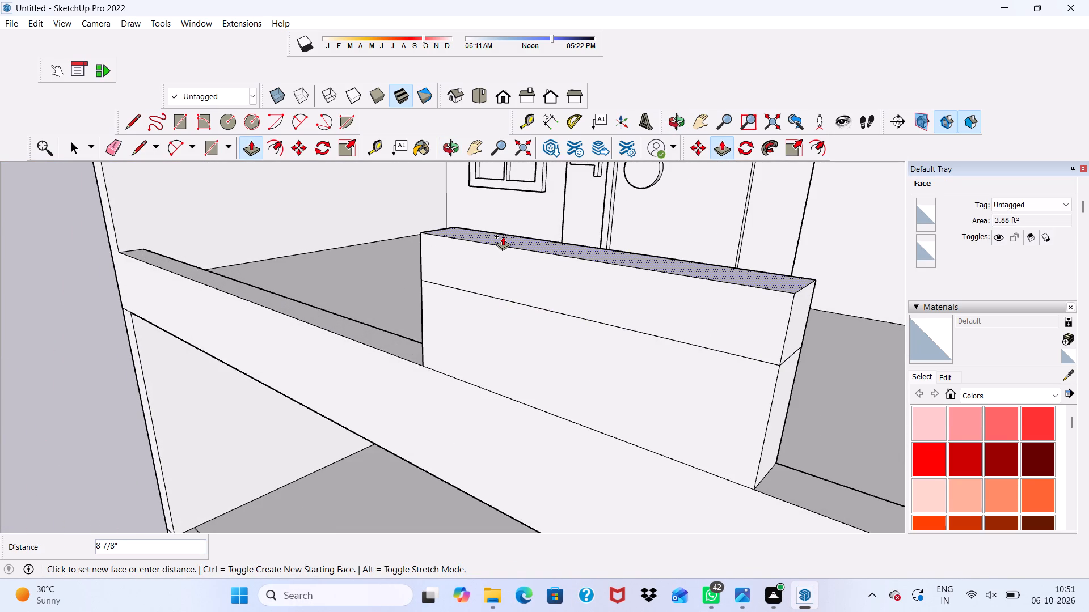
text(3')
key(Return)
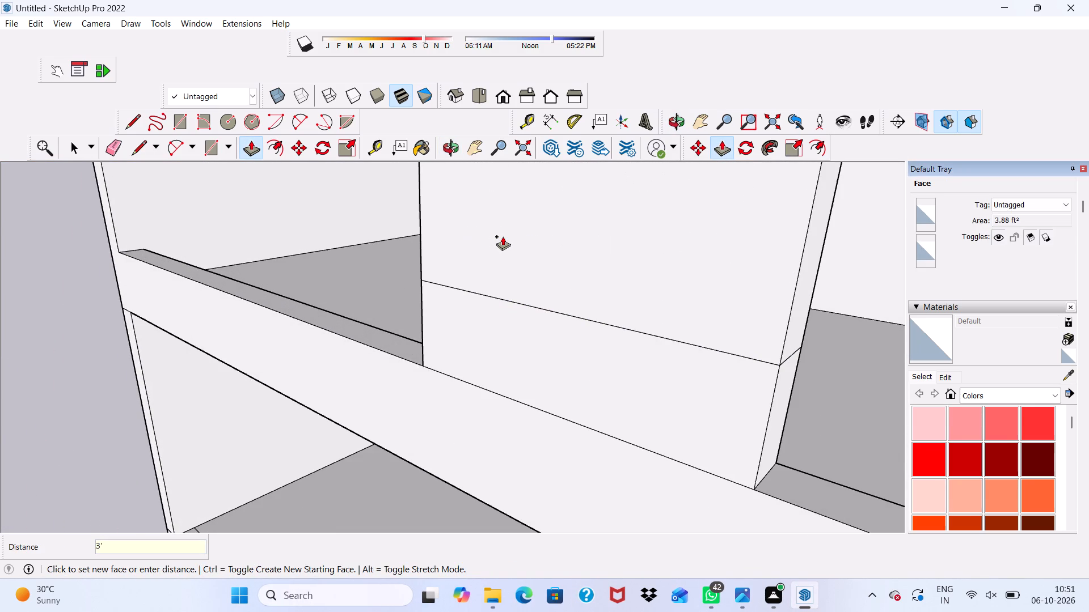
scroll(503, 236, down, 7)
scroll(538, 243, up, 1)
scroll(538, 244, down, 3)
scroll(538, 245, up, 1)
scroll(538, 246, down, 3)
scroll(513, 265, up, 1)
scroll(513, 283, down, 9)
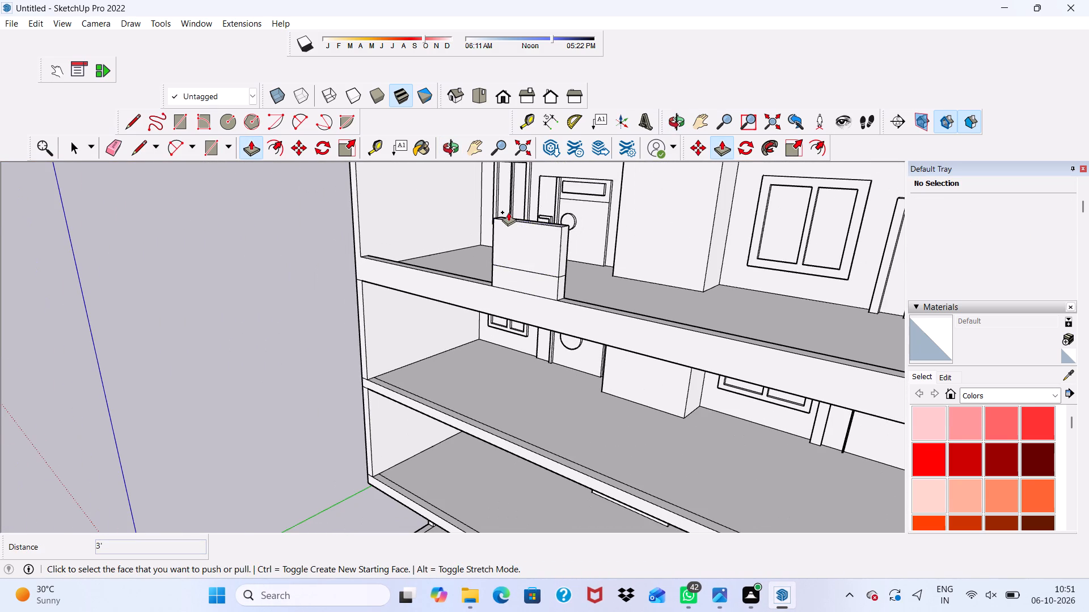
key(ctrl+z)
Push/Pull the top face of the block on the top balcony's front parapet up 2'.
ctrl+scroll(509, 212, up, 1)
scroll(500, 274, up, 9)
scroll(515, 258, down, 1)
scroll(516, 257, up, 3)
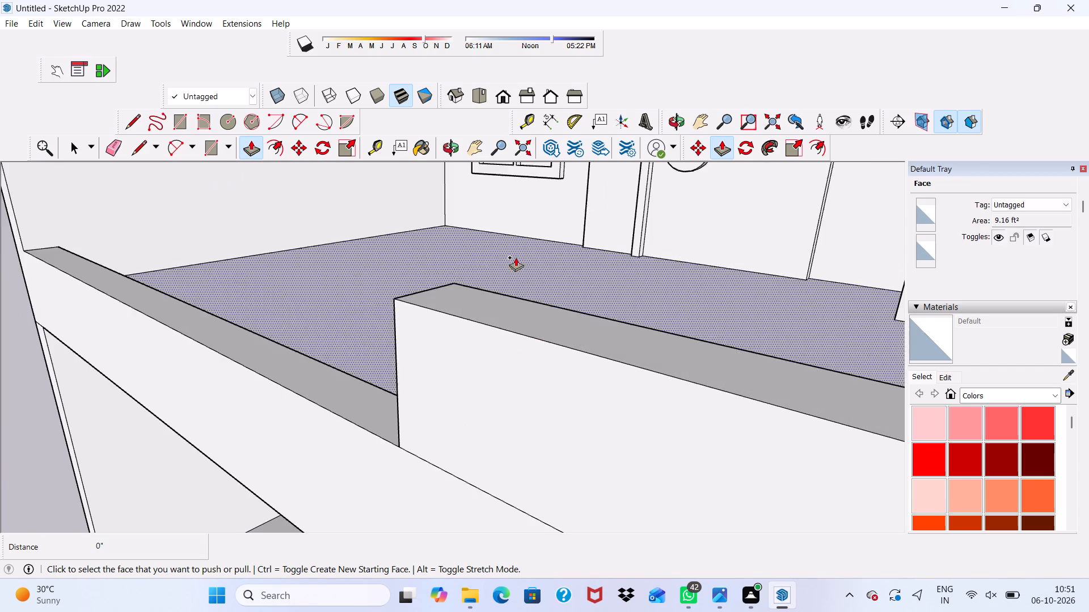
scroll(516, 257, up, 4)
click(503, 310)
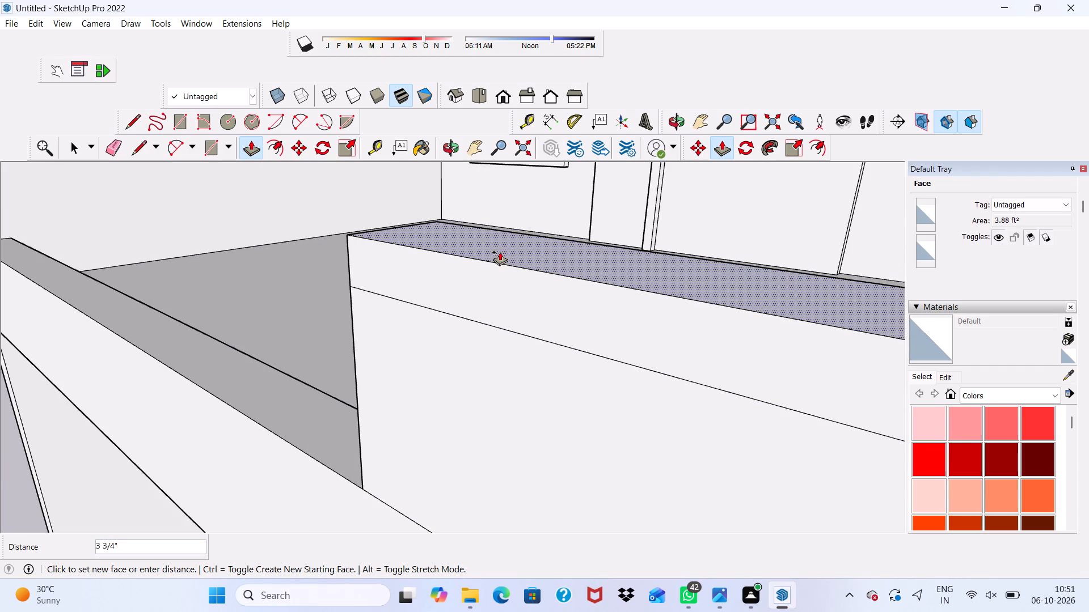
text(2')
key(Return)
scroll(484, 237, down, 4)
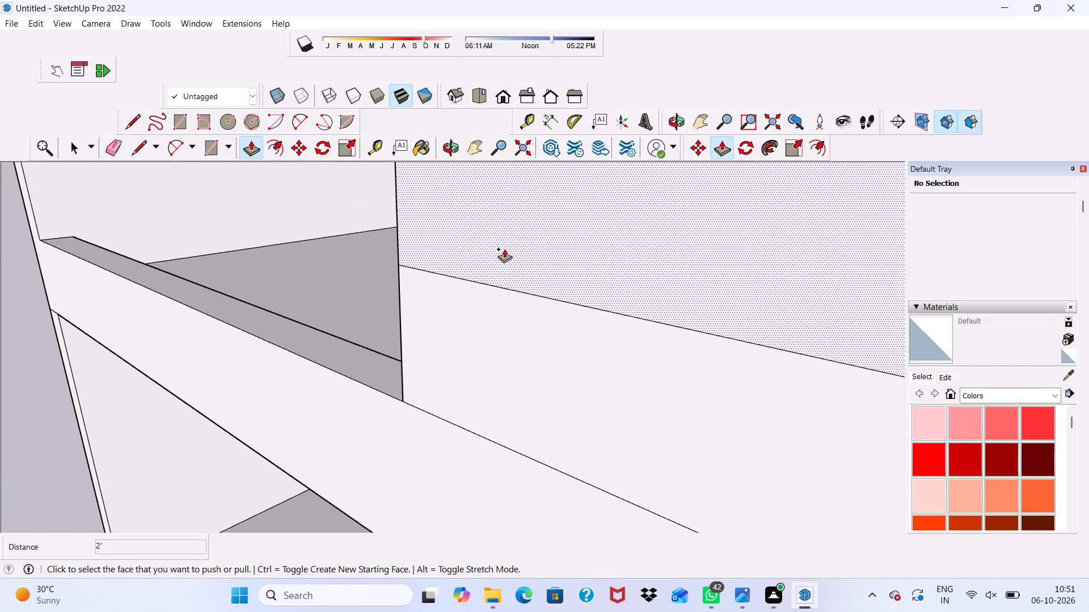
scroll(504, 249, down, 14)
middle_drag(569, 312, 715, 265)
scroll(539, 343, down, 2)
scroll(533, 352, up, 1)
scroll(533, 354, down, 2)
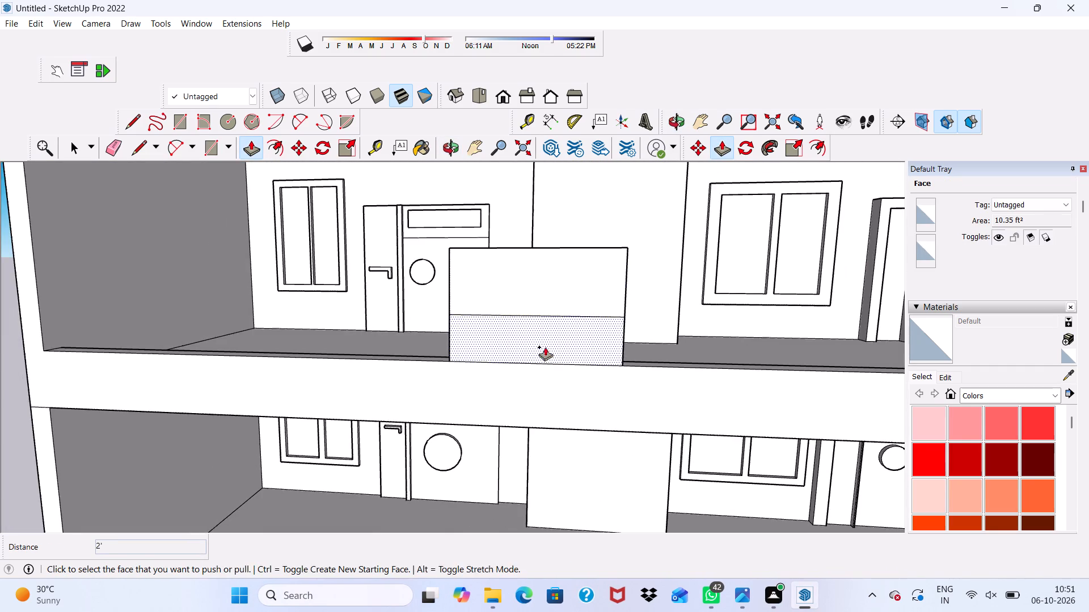
key(space)
Erase the horizontal seam line across the front face of the raised block on the top balcony's front parapet.
scroll(509, 287, down, 7)
scroll(567, 341, up, 1)
scroll(570, 365, down, 3)
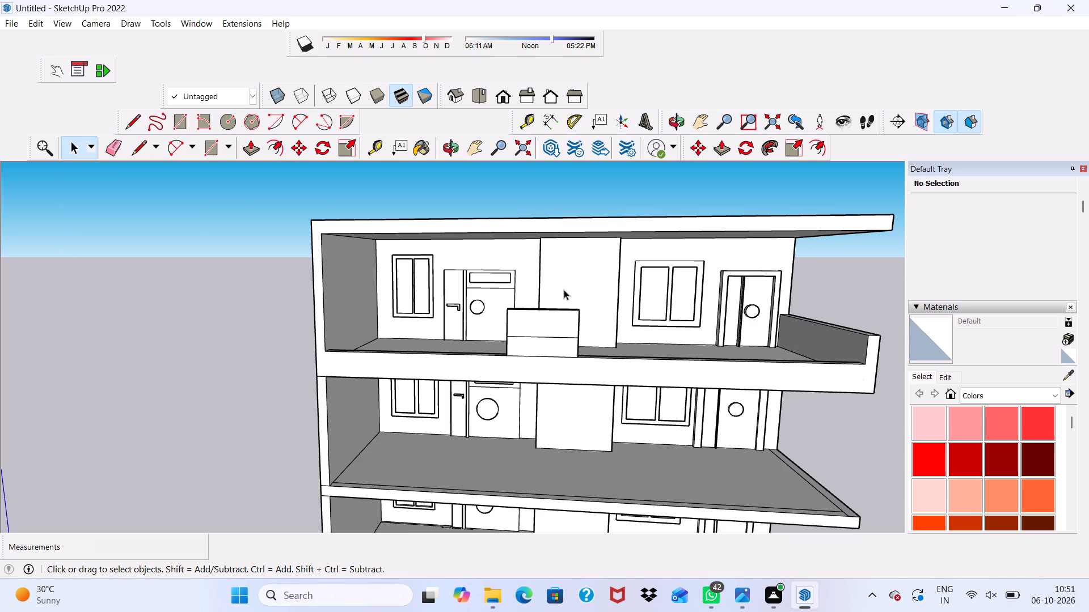
scroll(564, 290, down, 9)
scroll(604, 296, up, 1)
middle_drag(605, 297, 627, 325)
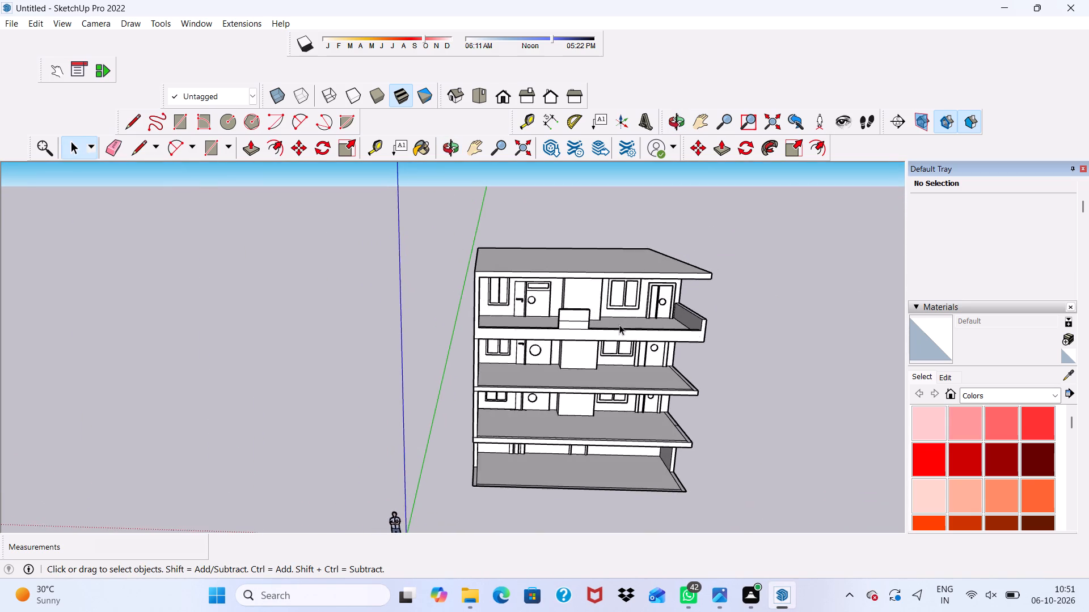
scroll(615, 326, up, 5)
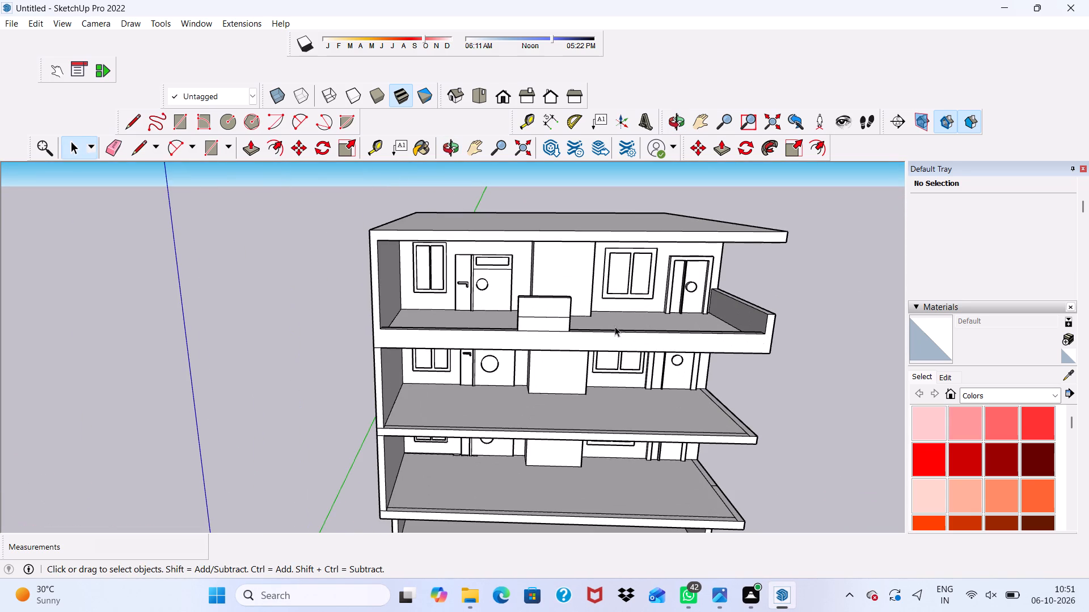
scroll(614, 326, down, 4)
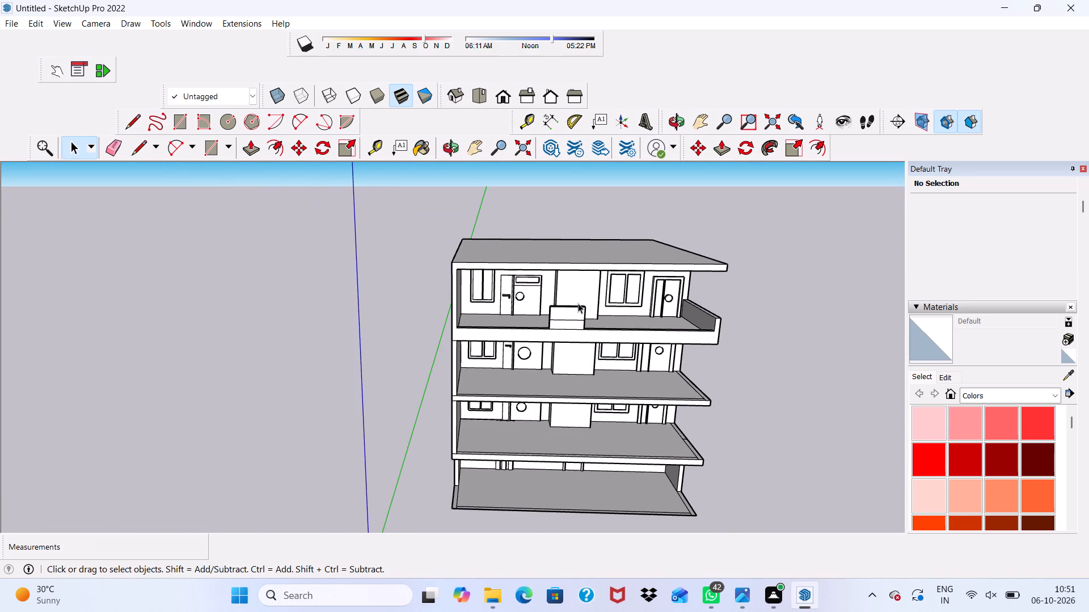
scroll(1, 289, up, 1)
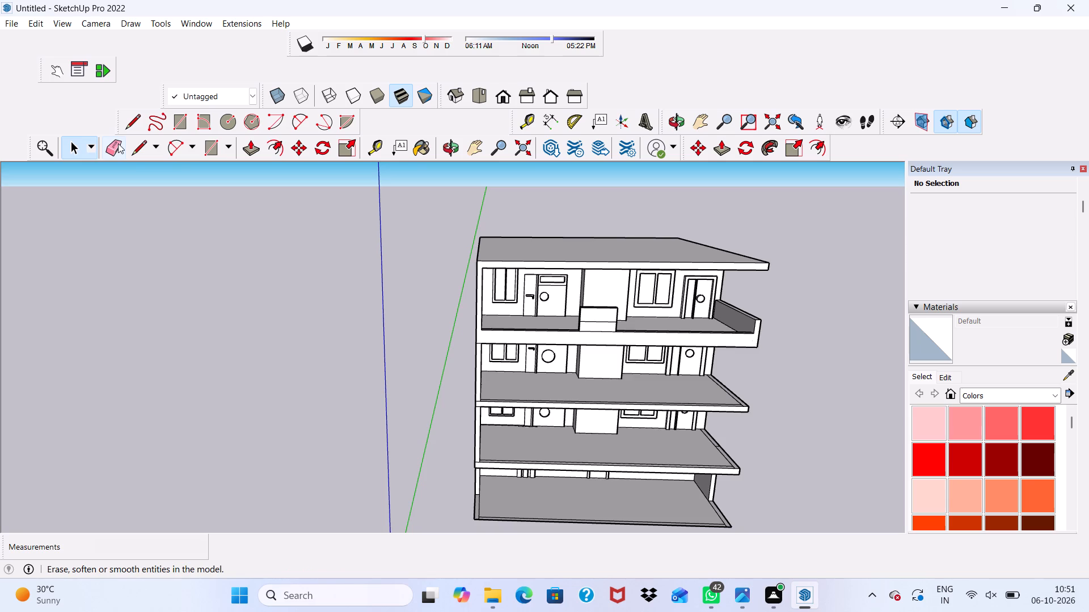
click(118, 143)
scroll(759, 354, up, 7)
scroll(537, 333, down, 1)
scroll(537, 333, up, 3)
drag(493, 279, 496, 294)
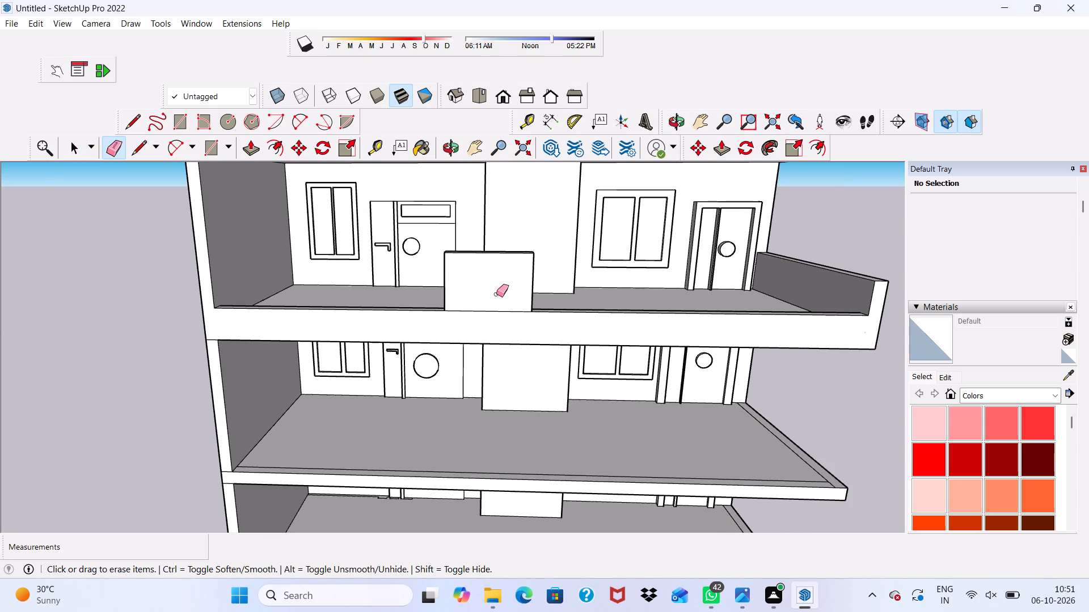
Erase the horizontal seam lines across both end faces of the raised block on the top balcony's front parapet.
middle_drag(420, 301, 622, 307)
scroll(610, 275, up, 9)
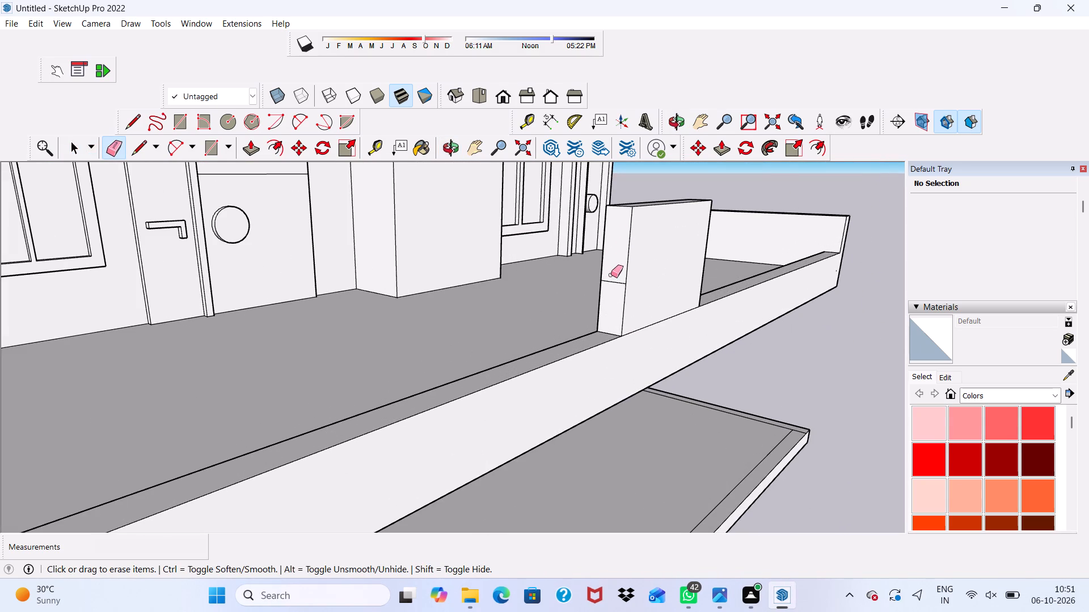
drag(611, 274, 613, 287)
scroll(623, 279, down, 3)
middle_drag(635, 275, 262, 292)
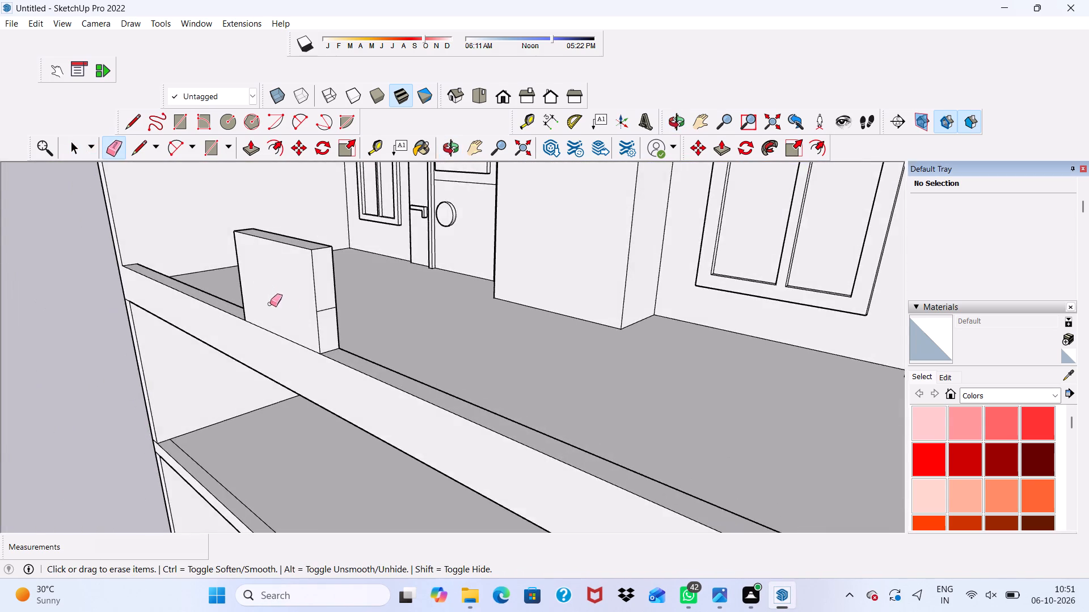
scroll(370, 289, up, 5)
drag(223, 342, 235, 374)
scroll(201, 376, down, 5)
key(space)
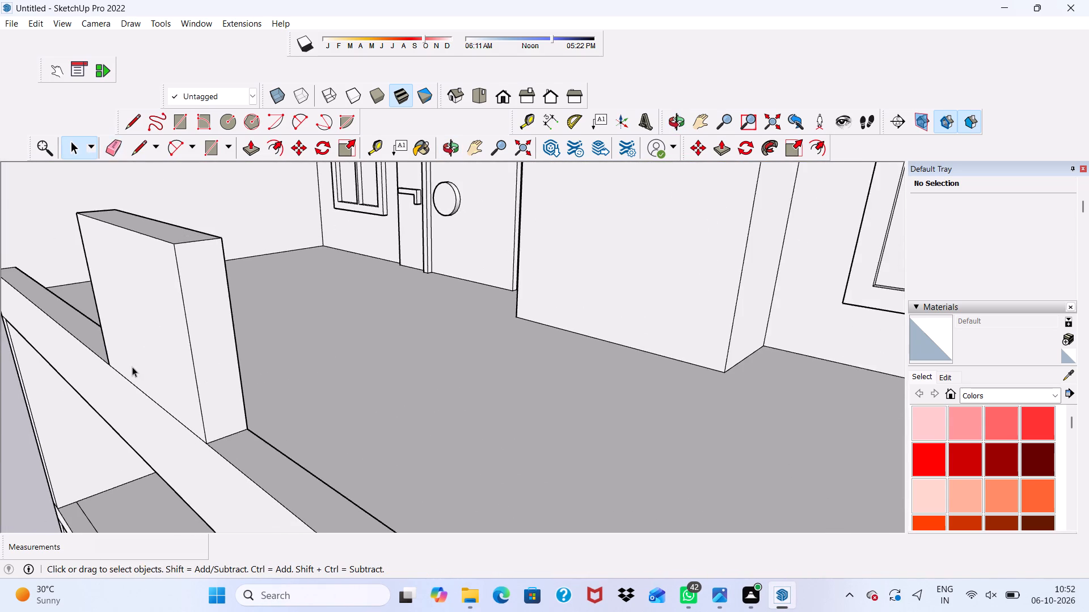
Push/Pull the raised block's end face nearest the side parapet outward along the front parapet by about 6' 2 11/16".
scroll(128, 367, down, 2)
middle_drag(124, 367, 60, 352)
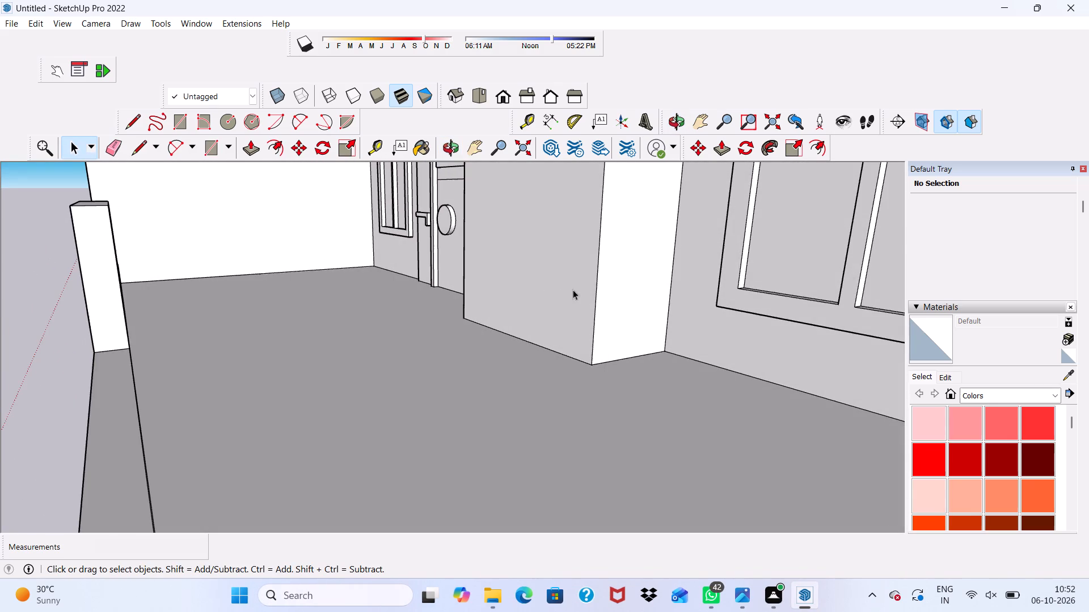
click(253, 152)
scroll(196, 234, up, 2)
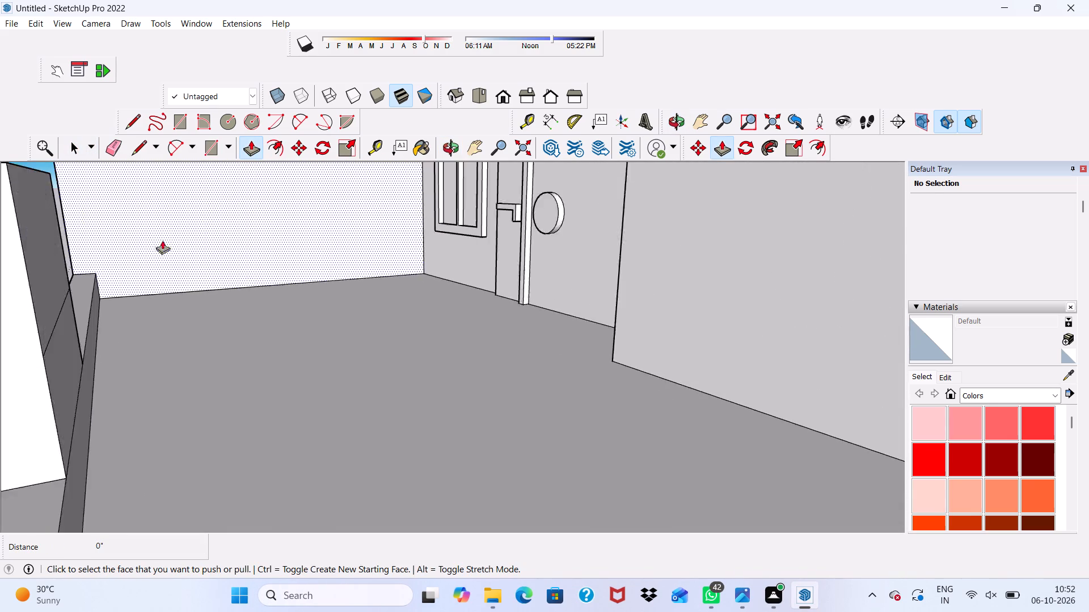
scroll(162, 240, up, 2)
scroll(97, 270, down, 6)
scroll(128, 352, up, 2)
click(81, 300)
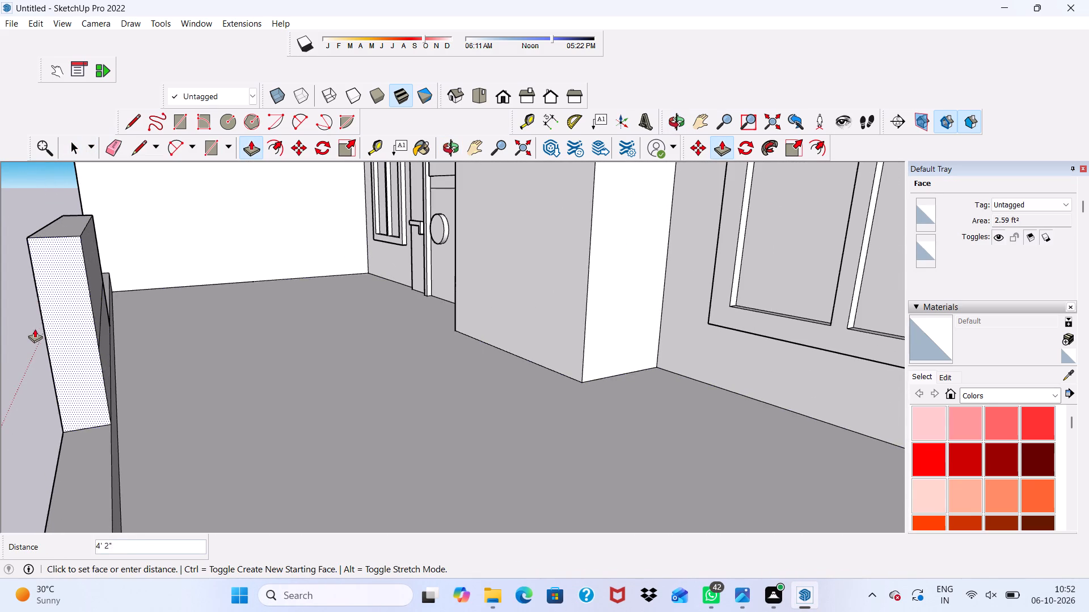
click(4, 343)
Push the raised block's end face farthest from the side parapet inward by about 11 1/2".
scroll(4, 343, down, 10)
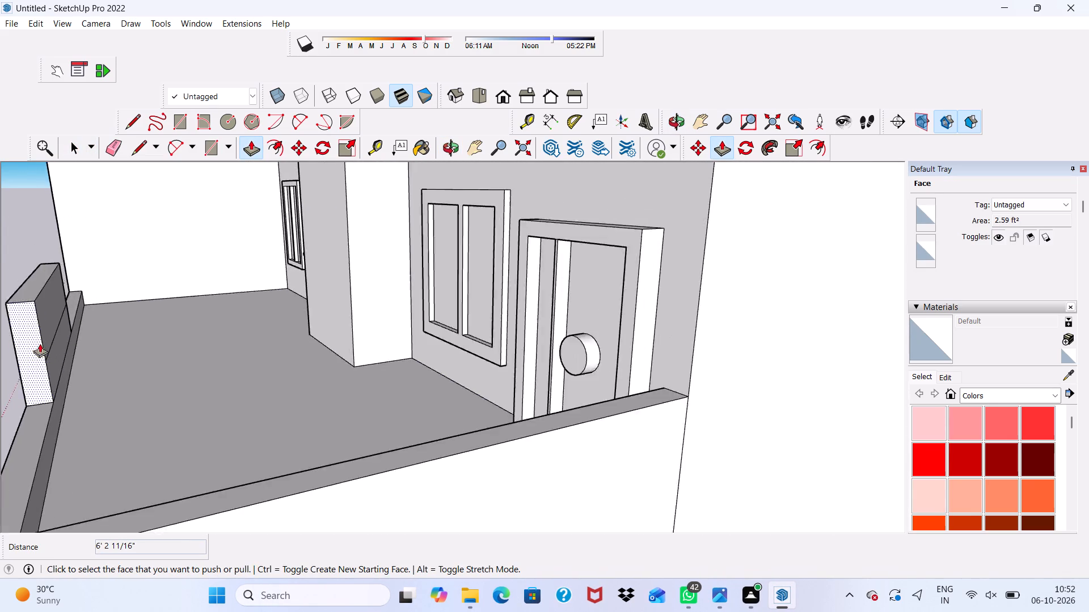
middle_drag(66, 342, 419, 320)
scroll(559, 325, up, 4)
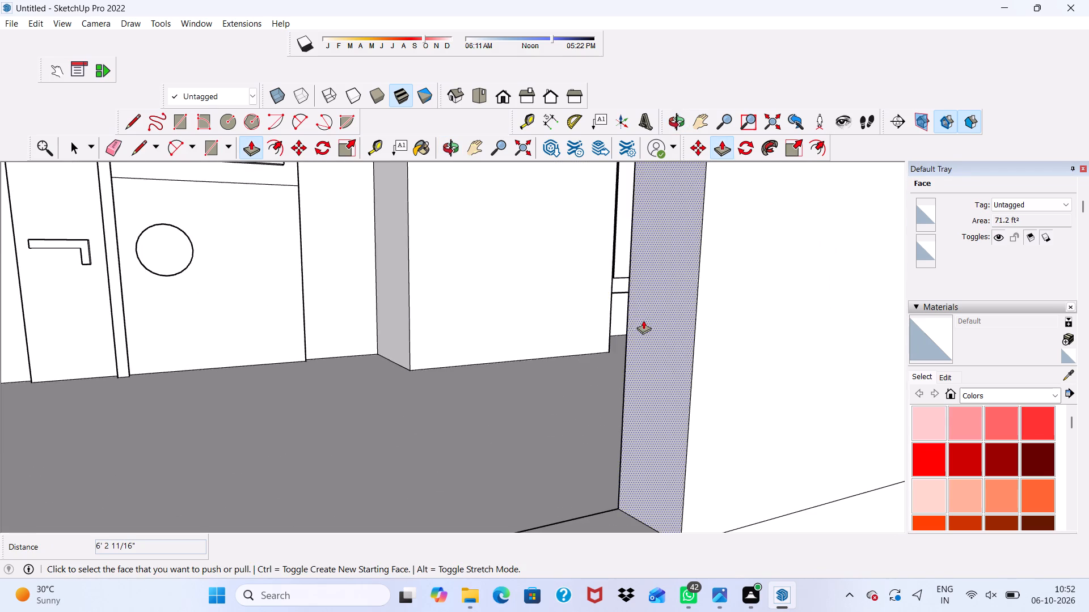
drag(644, 320, 725, 277)
scroll(547, 311, up, 1)
scroll(433, 334, down, 5)
scroll(349, 345, up, 1)
scroll(356, 325, down, 2)
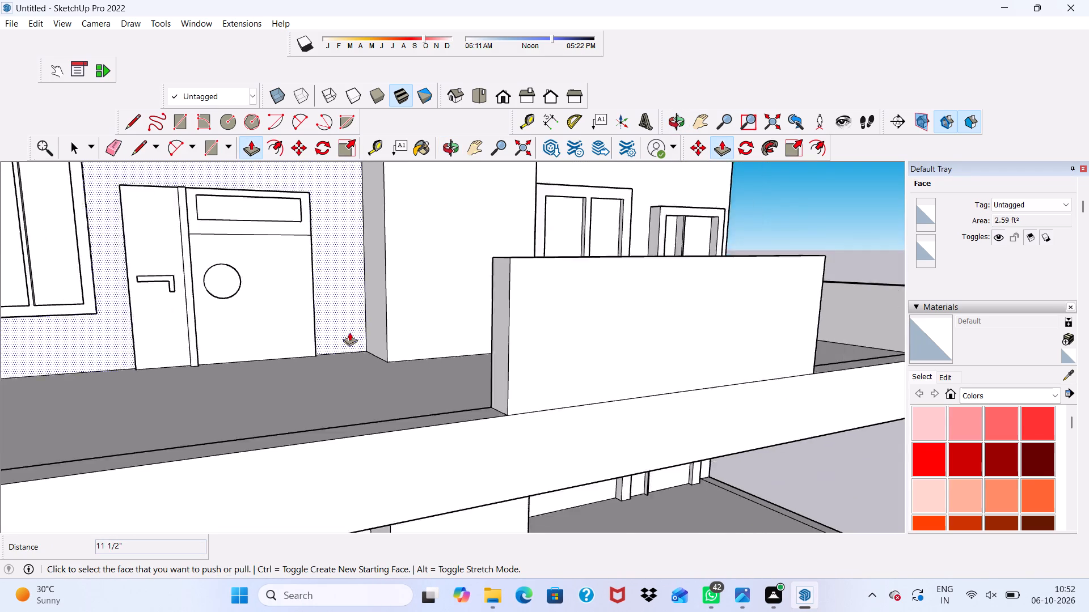
Push the raised block's end face farthest from the side parapet further inward by about 1' 2 15/16".
scroll(349, 332, down, 8)
middle_drag(485, 301, 421, 291)
scroll(389, 323, up, 5)
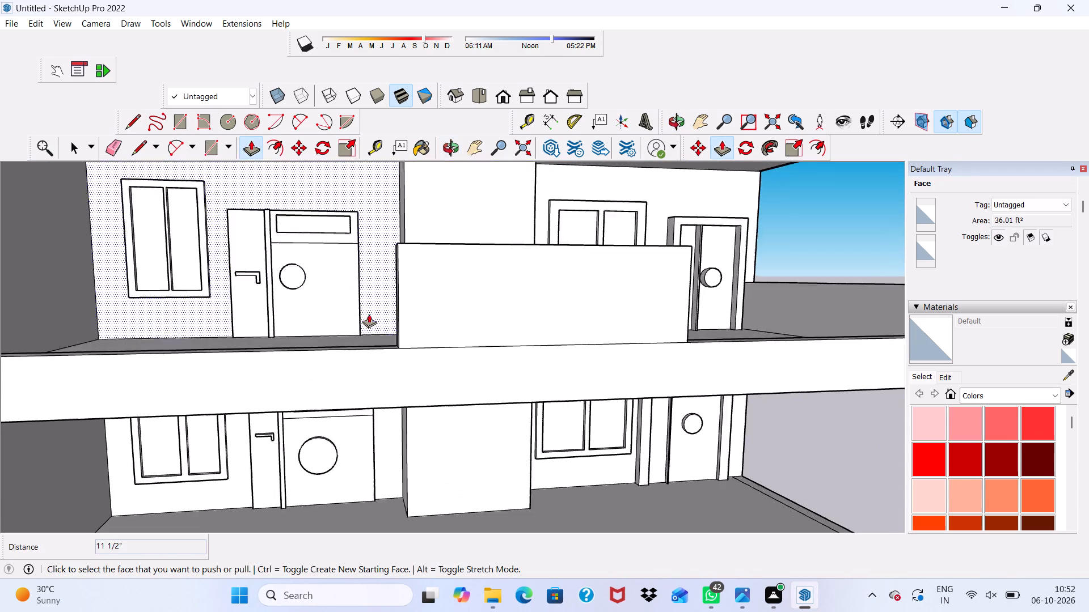
scroll(369, 314, down, 1)
middle_drag(369, 314, 505, 330)
scroll(598, 349, up, 4)
drag(618, 333, 644, 317)
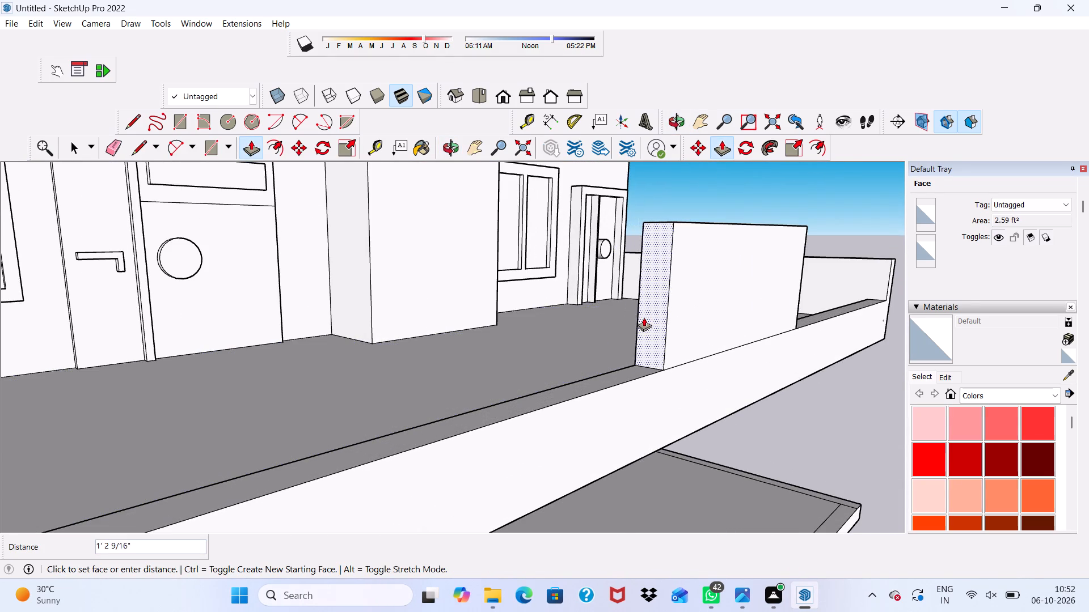
drag(644, 317, 644, 317)
Push the same far end face of the raised block inward by about another 1' 3/4".
scroll(630, 320, down, 12)
middle_drag(696, 325, 459, 282)
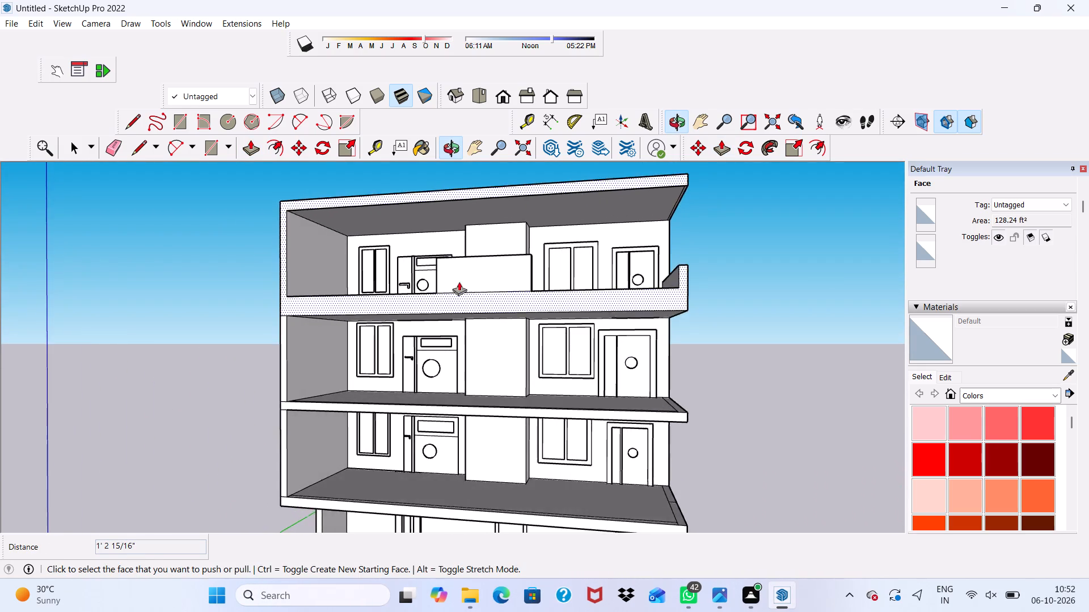
scroll(448, 267, down, 10)
middle_drag(441, 284, 487, 304)
scroll(440, 270, up, 10)
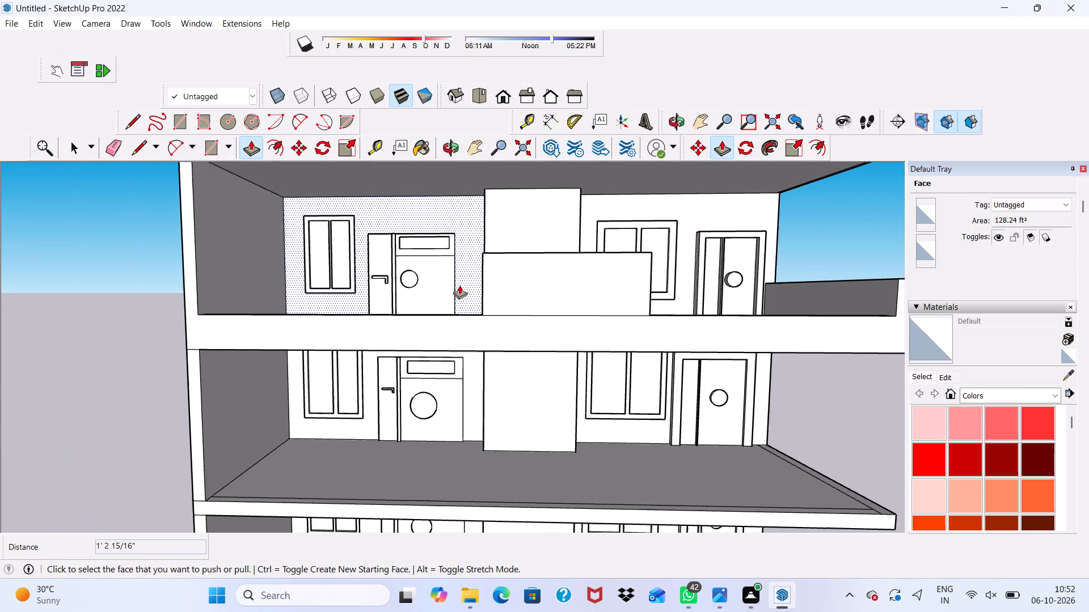
middle_drag(459, 285, 612, 307)
scroll(617, 306, up, 5)
drag(607, 288, 626, 278)
Push the raised block's end face nearest the side parapet inward by about 6 1/16".
scroll(622, 279, down, 5)
middle_drag(660, 304, 535, 291)
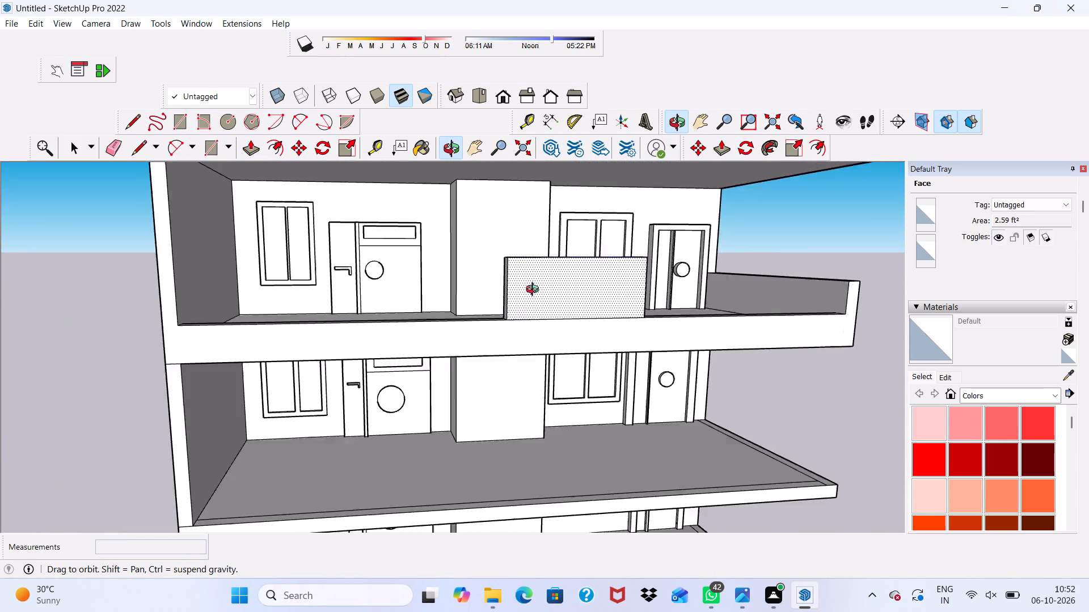
middle_drag(535, 291, 369, 335)
scroll(389, 353, up, 6)
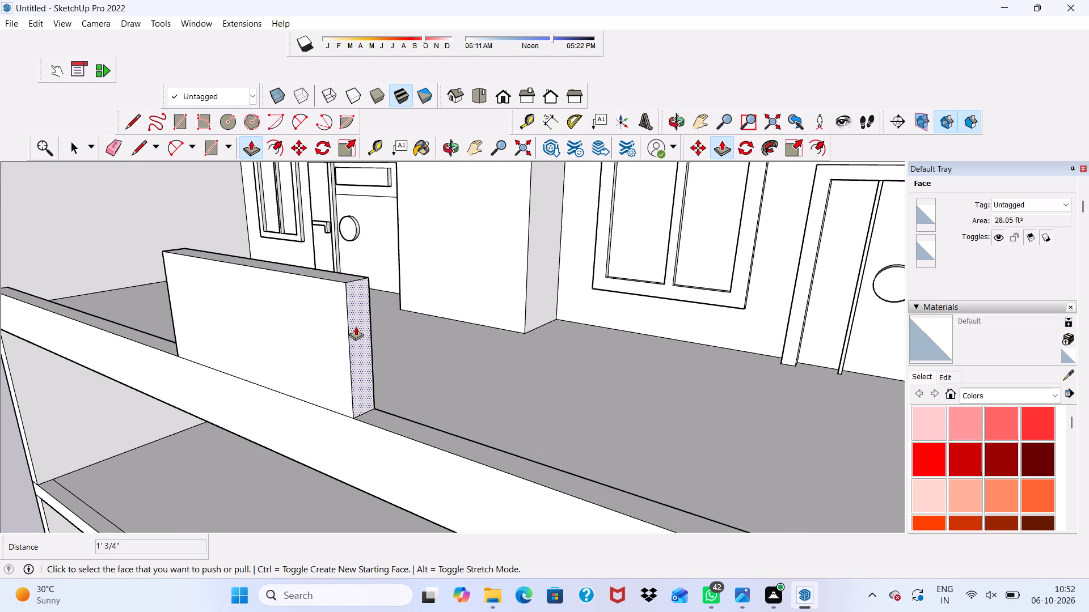
drag(356, 326, 343, 316)
Push the raised block's end face farthest from the side parapet inward by about 3 1/8".
scroll(259, 322, up, 1)
scroll(252, 329, down, 4)
middle_drag(186, 356, 273, 303)
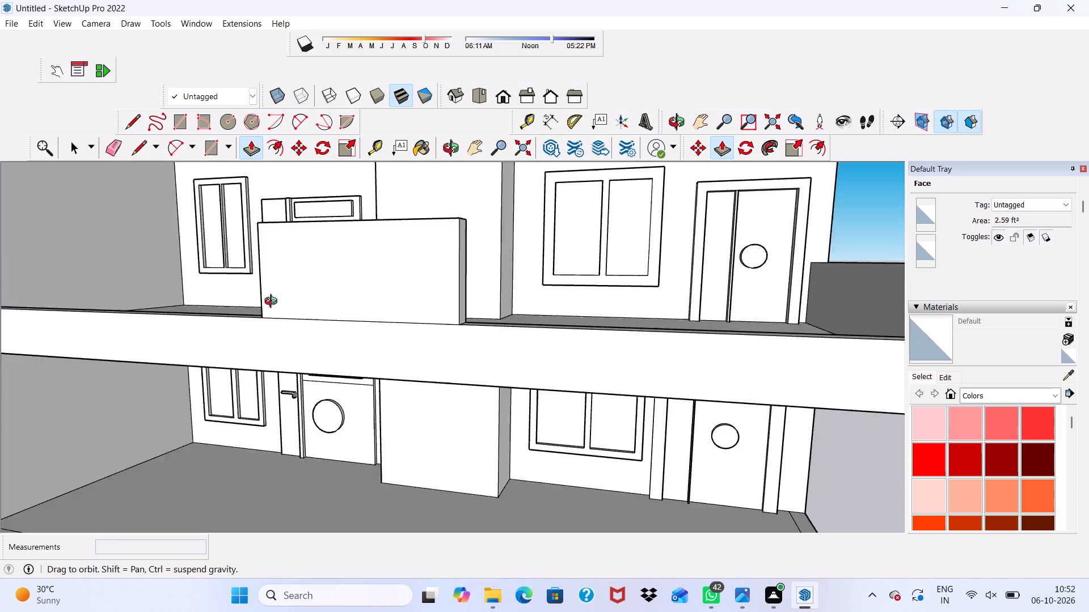
middle_drag(273, 303, 326, 314)
scroll(348, 305, up, 4)
scroll(331, 254, down, 4)
middle_drag(332, 254, 442, 311)
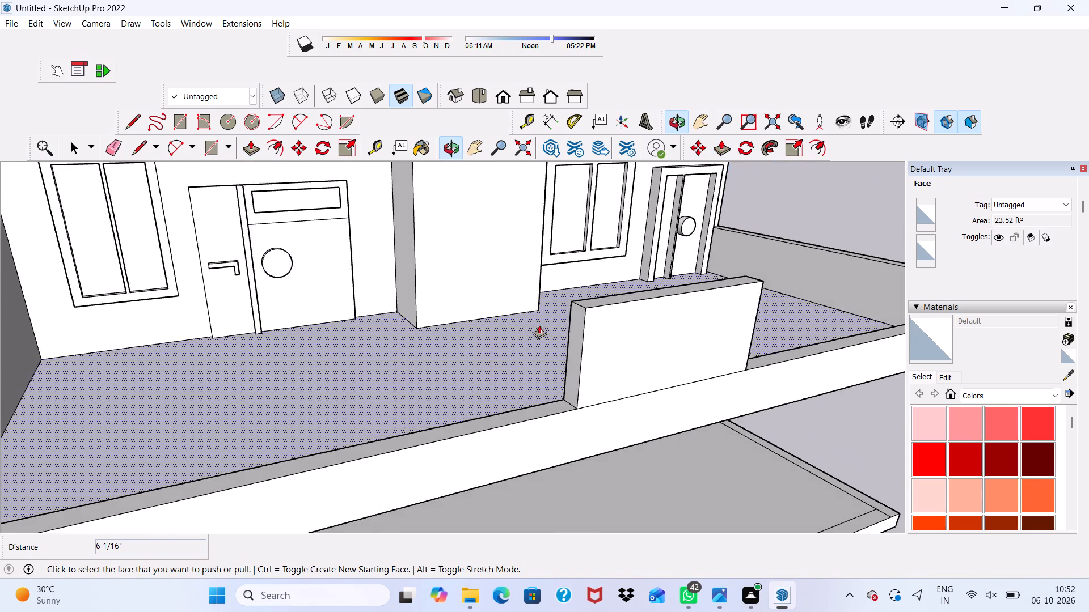
scroll(569, 325, up, 5)
drag(579, 338, 590, 331)
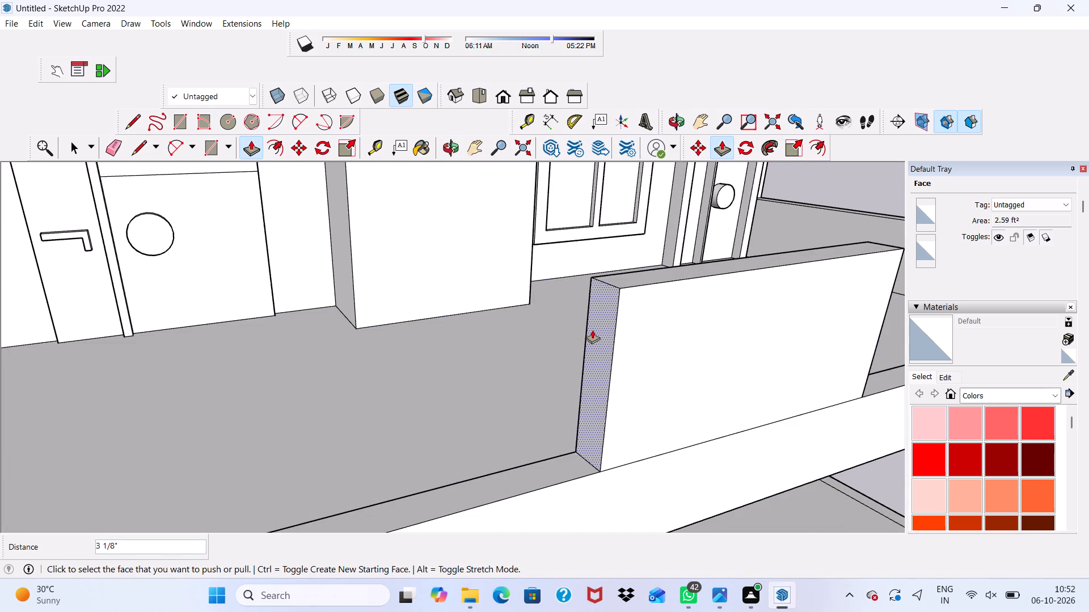
Push the raised block's end face nearest the side parapet inward by about 2 7/8".
scroll(573, 341, down, 1)
scroll(568, 344, up, 1)
scroll(565, 347, down, 8)
middle_drag(608, 347, 428, 270)
middle_click(428, 270)
scroll(476, 273, up, 8)
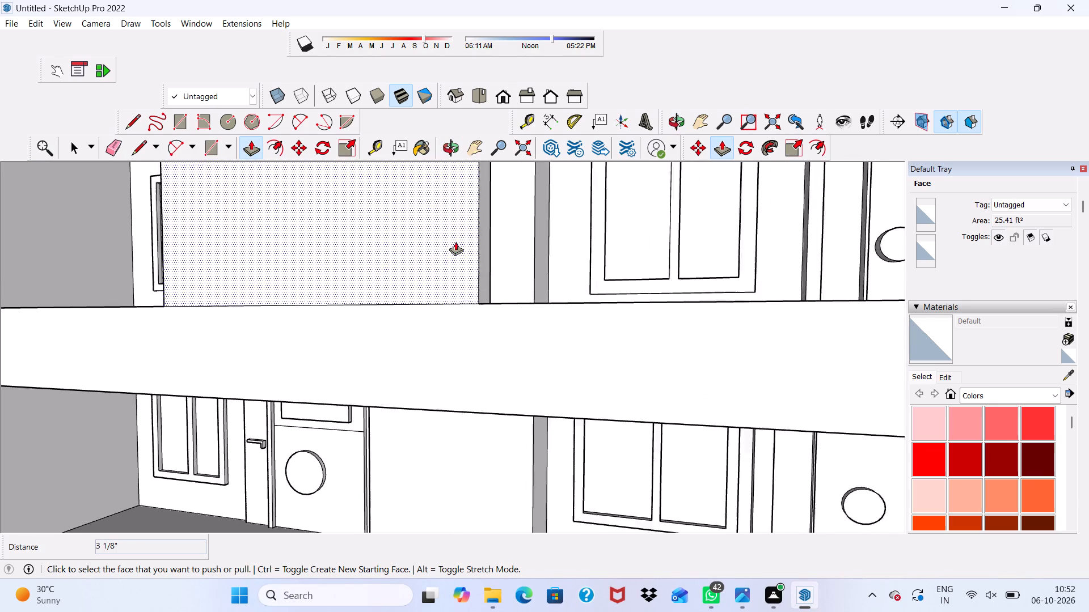
scroll(455, 241, up, 1)
drag(483, 250, 476, 252)
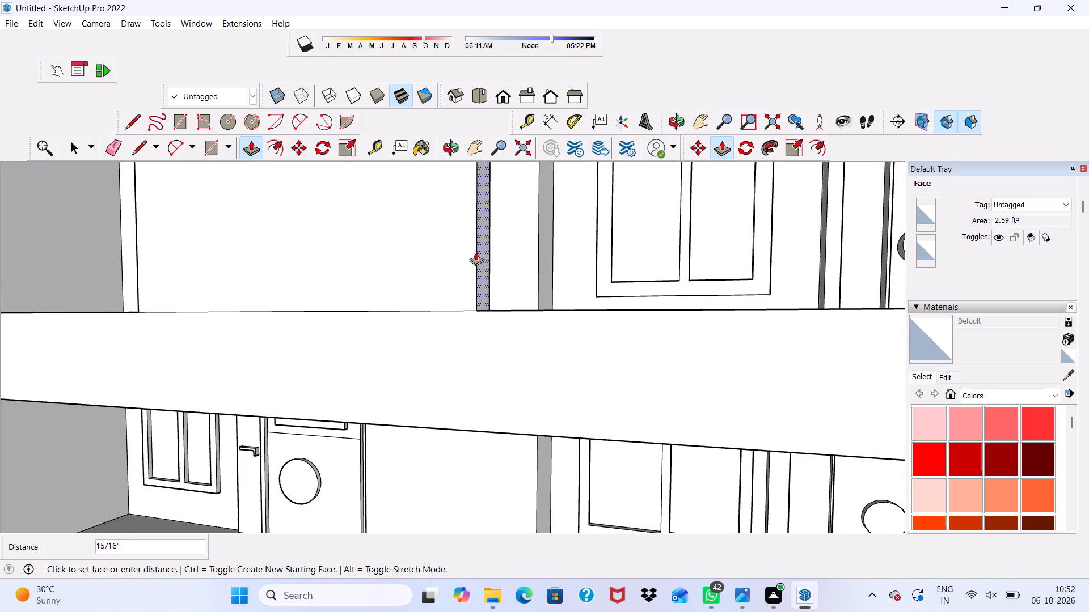
drag(476, 252, 470, 253)
Push the raised block's end face farthest from the side parapet slightly further inward with Push/Pull.
scroll(420, 241, down, 8)
scroll(409, 280, up, 3)
scroll(405, 294, down, 5)
middle_drag(354, 287, 420, 295)
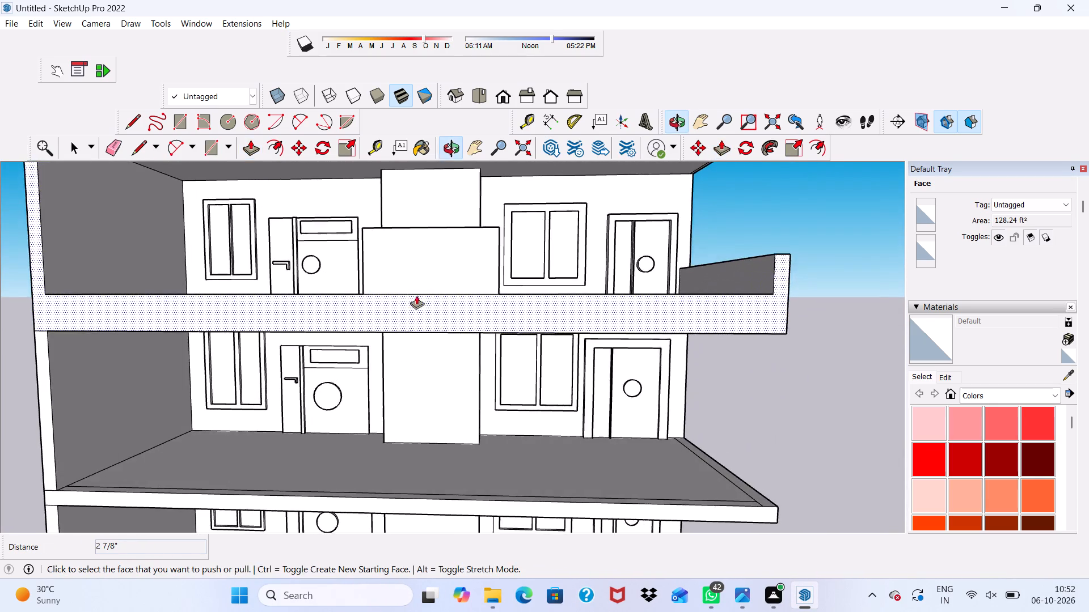
scroll(424, 292, up, 2)
middle_drag(373, 257, 523, 283)
middle_click(530, 280)
scroll(541, 312, up, 4)
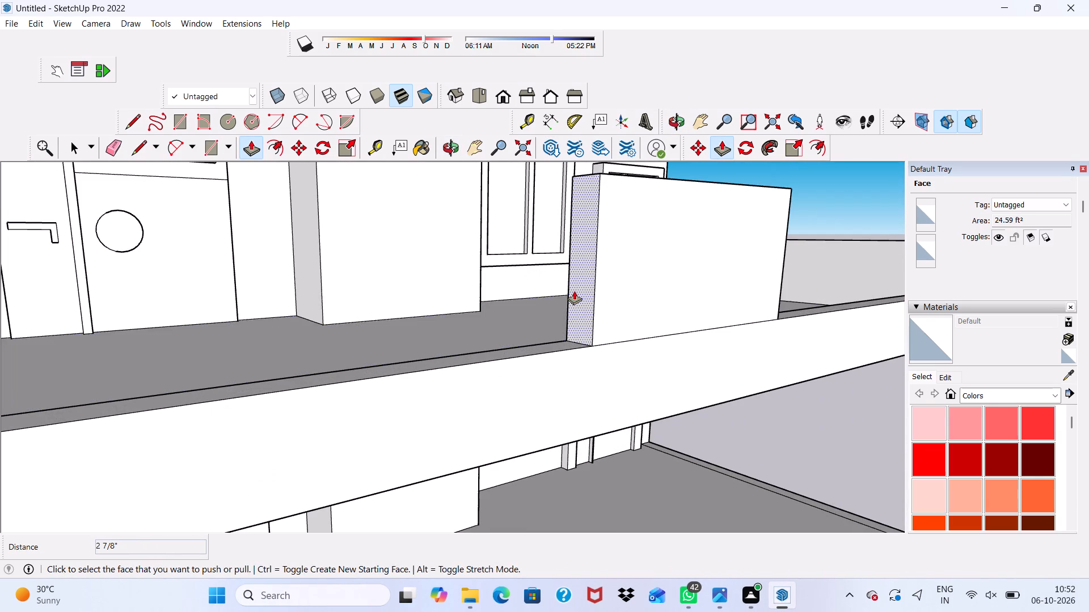
drag(574, 291, 585, 284)
Push the raised block's end face nearest the side parapet inward by about 6 1/4".
scroll(577, 287, down, 4)
middle_drag(610, 278, 310, 309)
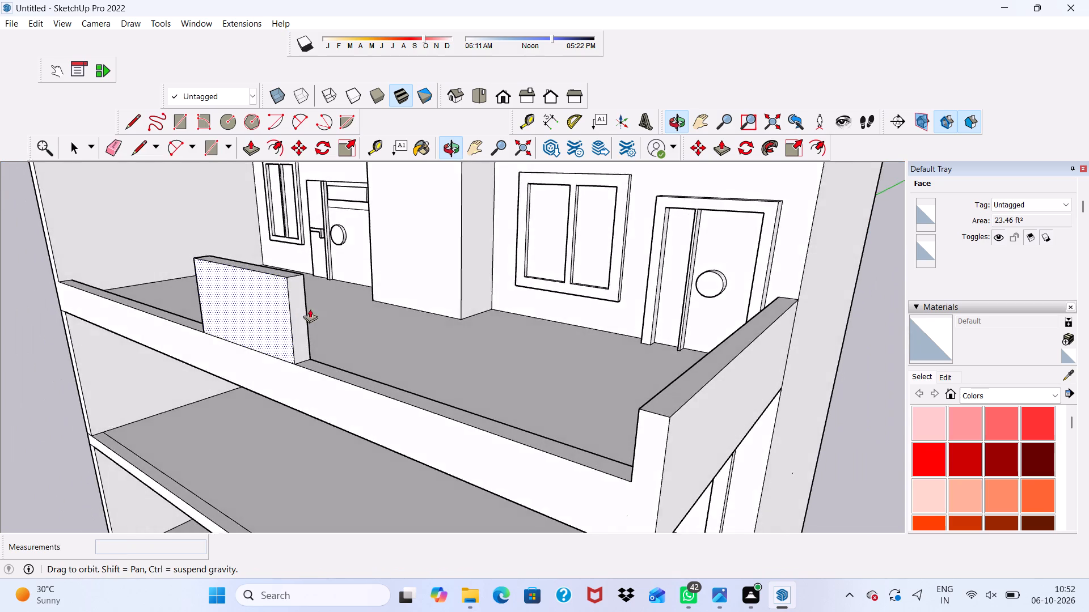
middle_drag(310, 309, 311, 309)
scroll(303, 304, up, 8)
drag(300, 302, 283, 292)
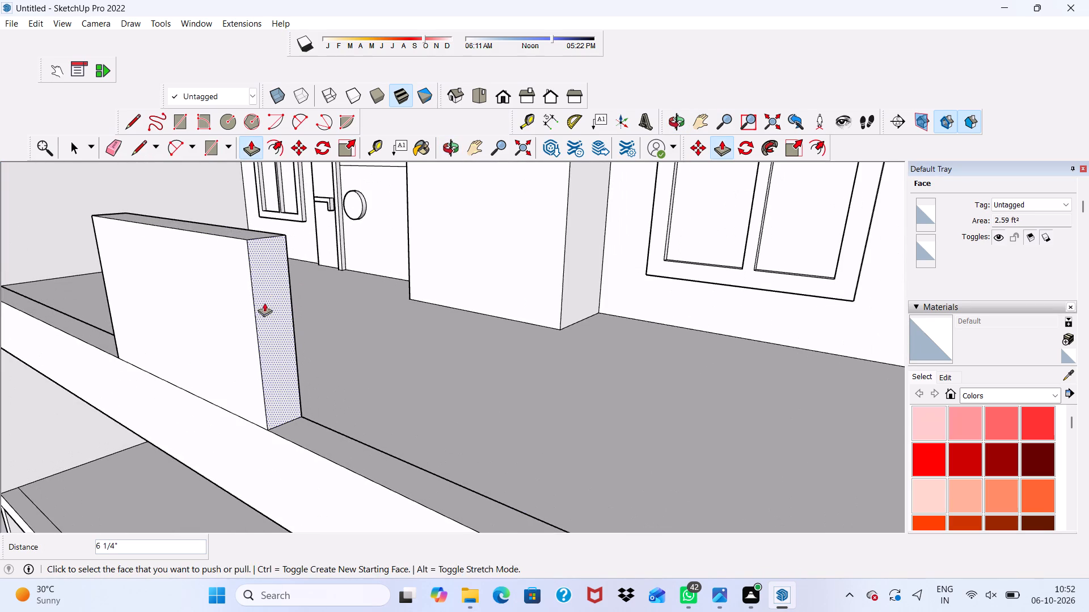
Examine from the front view how the raised block lines up with the projecting wall section behind it.
scroll(189, 329, down, 3)
scroll(148, 358, up, 1)
middle_drag(181, 364, 341, 305)
key(space)
scroll(380, 288, down, 14)
middle_drag(386, 308, 416, 280)
scroll(413, 282, up, 1)
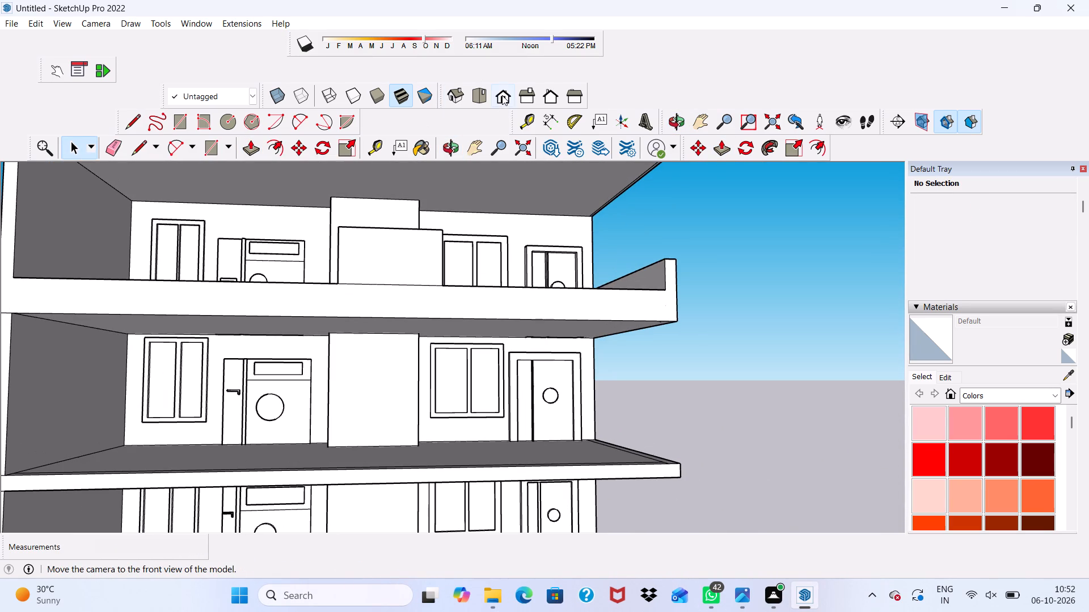
click(501, 95)
scroll(509, 236, down, 3)
scroll(513, 251, up, 1)
scroll(512, 252, down, 5)
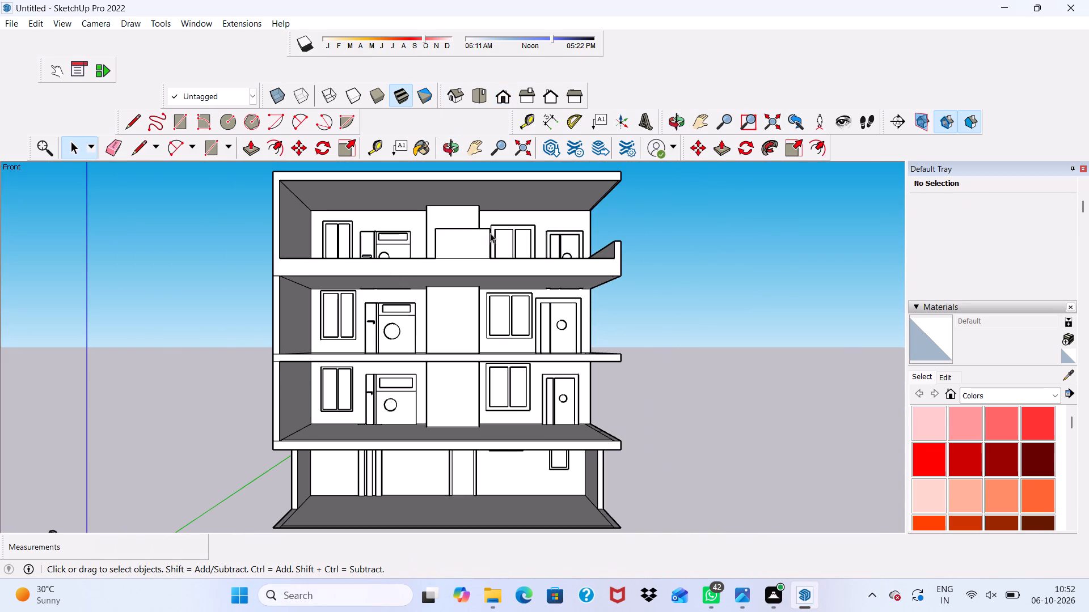
scroll(478, 237, up, 4)
scroll(478, 237, down, 2)
Push the raised block's end face nearest the side parapet inward a few more inches towards the projecting wall section's edge.
middle_drag(478, 237, 315, 294)
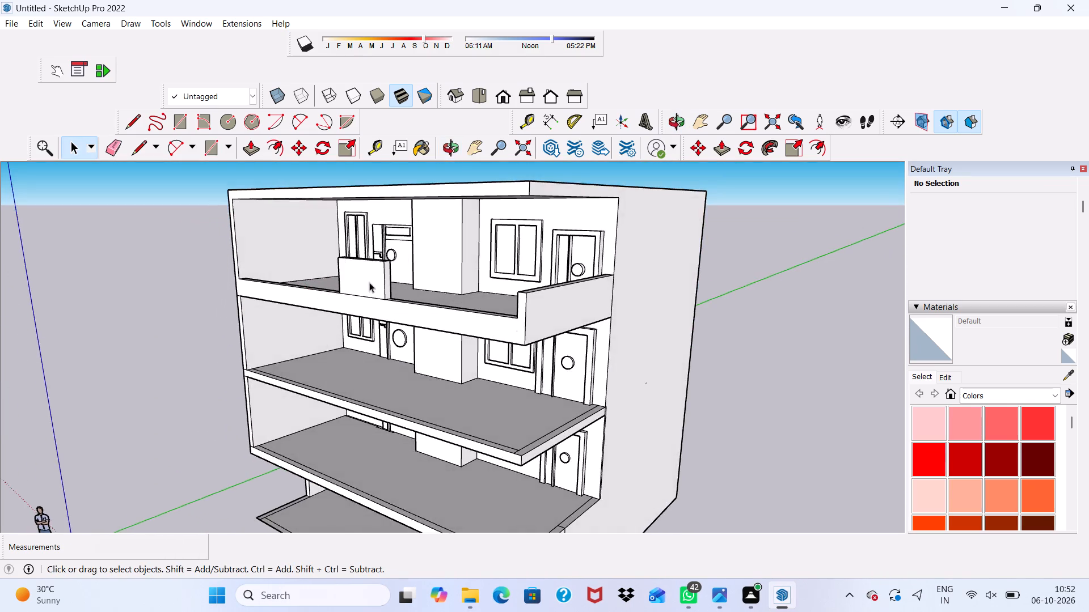
scroll(372, 280, up, 4)
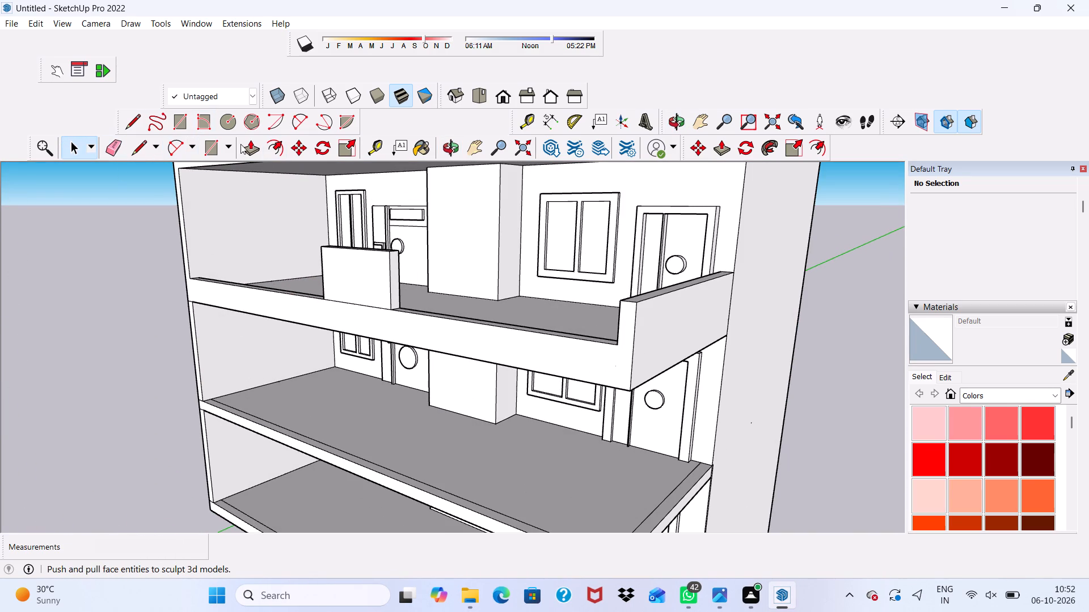
click(246, 149)
scroll(340, 236, up, 1)
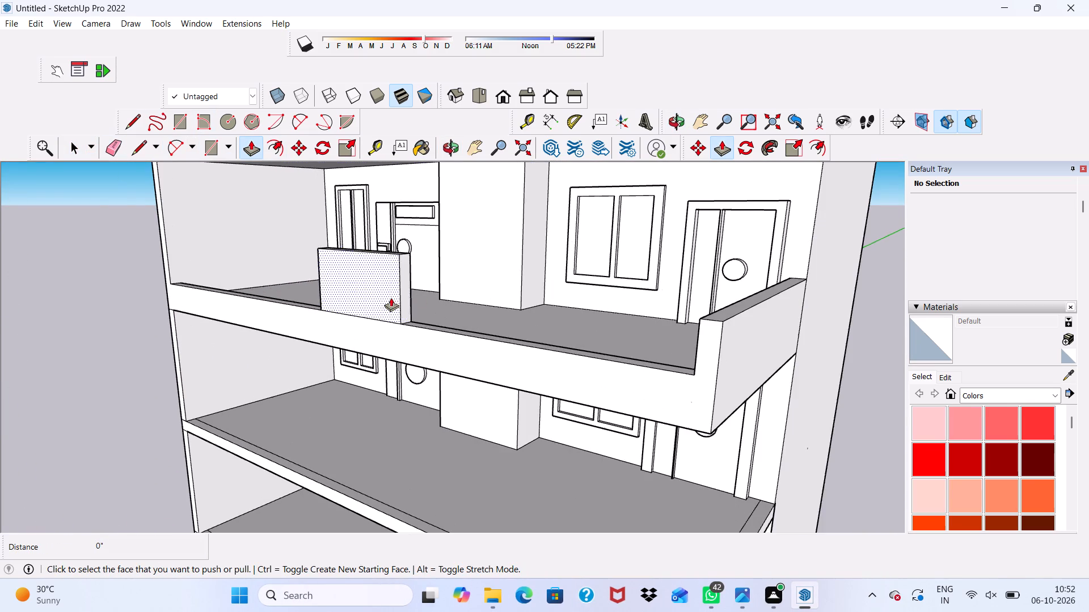
scroll(368, 286, up, 3)
scroll(420, 290, up, 7)
drag(398, 294, 383, 296)
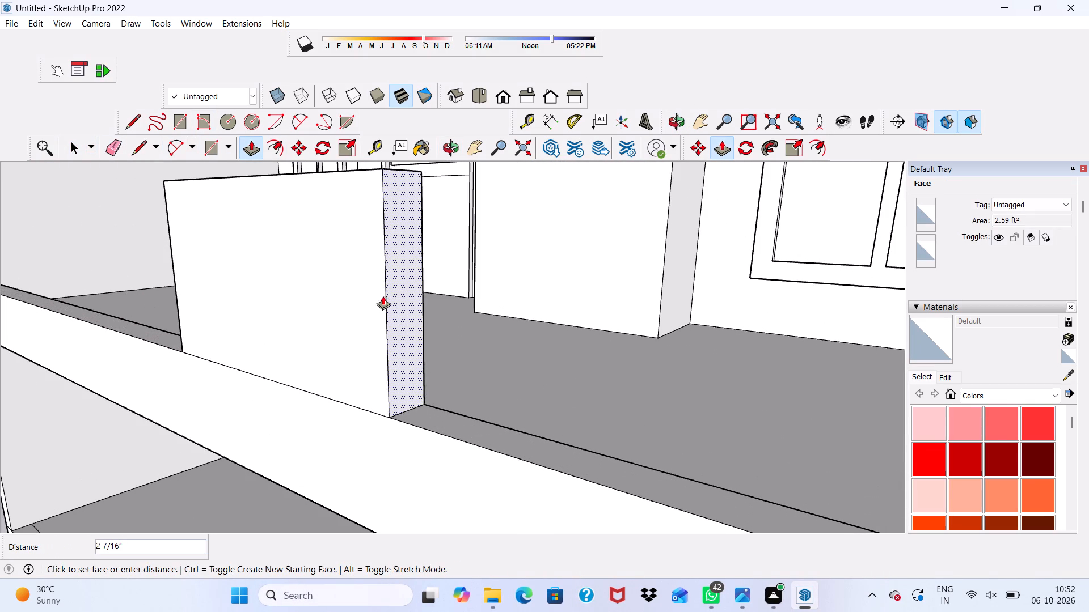
drag(383, 296, 377, 293)
click(377, 292)
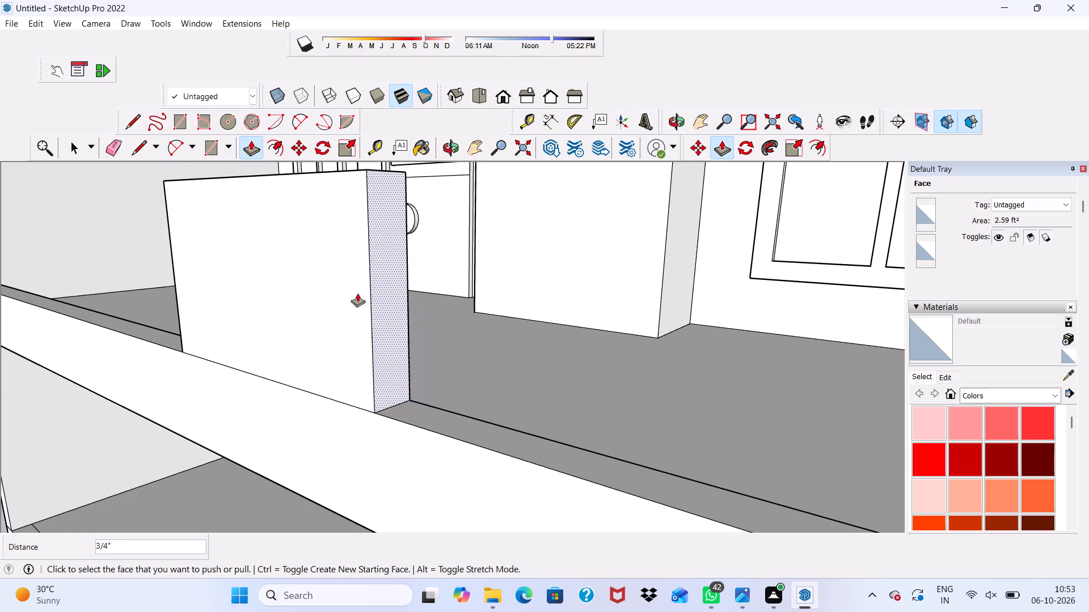
Push the raised block's end face farthest from the side parapet inward by about 3 3/8".
scroll(235, 290, down, 2)
middle_drag(237, 289, 406, 280)
scroll(393, 253, up, 2)
scroll(391, 261, down, 5)
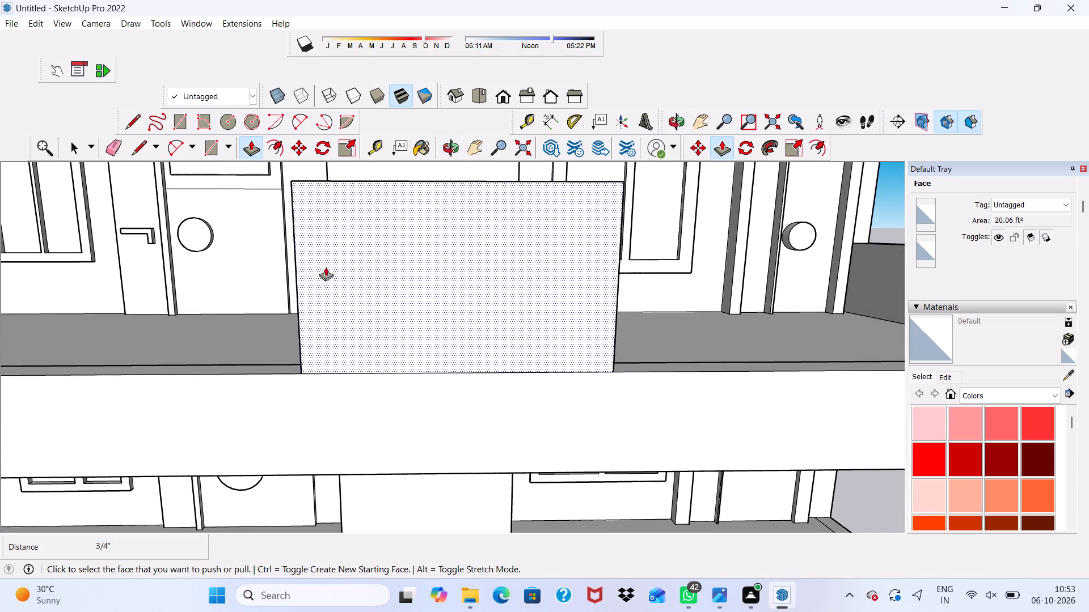
scroll(326, 267, down, 2)
scroll(318, 275, up, 1)
scroll(318, 276, down, 6)
scroll(370, 270, down, 4)
middle_drag(380, 278, 513, 271)
middle_click(520, 272)
scroll(467, 260, up, 2)
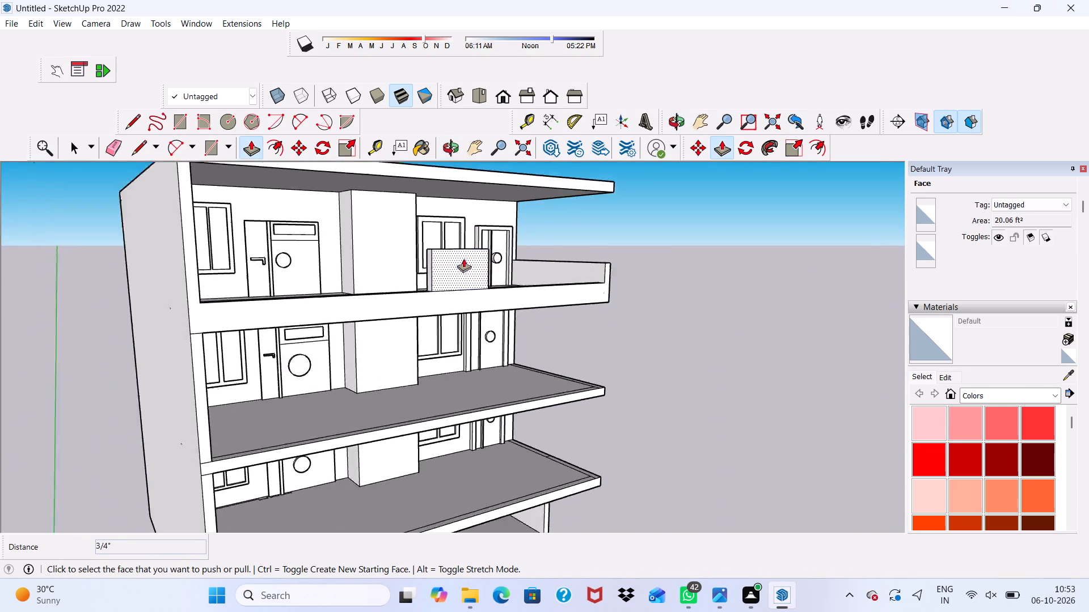
scroll(463, 258, up, 9)
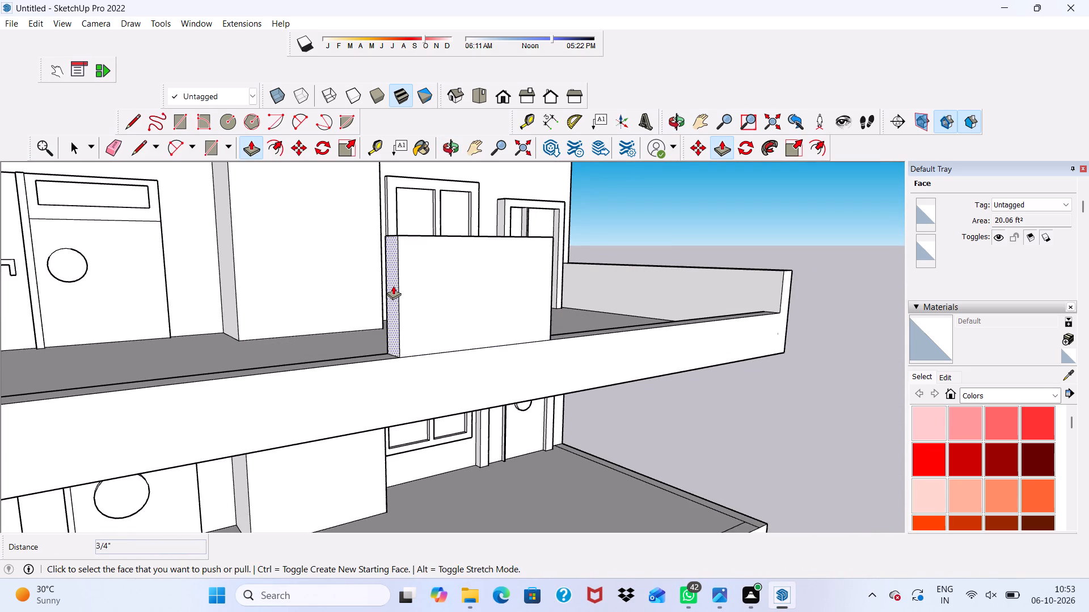
drag(393, 286, 402, 283)
scroll(377, 288, down, 6)
middle_drag(437, 283, 311, 254)
scroll(311, 254, up, 5)
scroll(311, 254, down, 4)
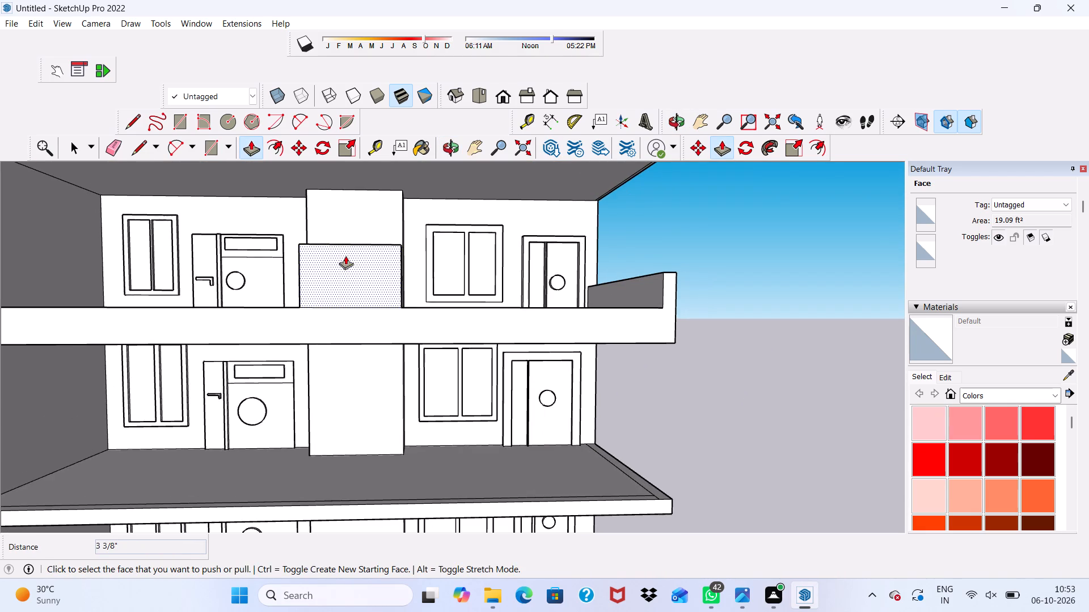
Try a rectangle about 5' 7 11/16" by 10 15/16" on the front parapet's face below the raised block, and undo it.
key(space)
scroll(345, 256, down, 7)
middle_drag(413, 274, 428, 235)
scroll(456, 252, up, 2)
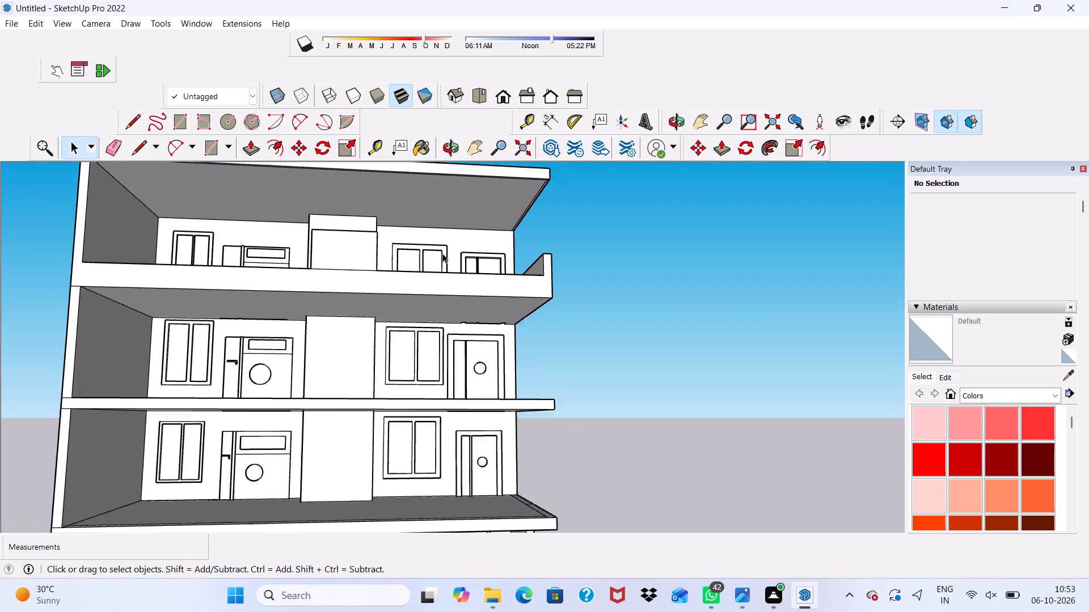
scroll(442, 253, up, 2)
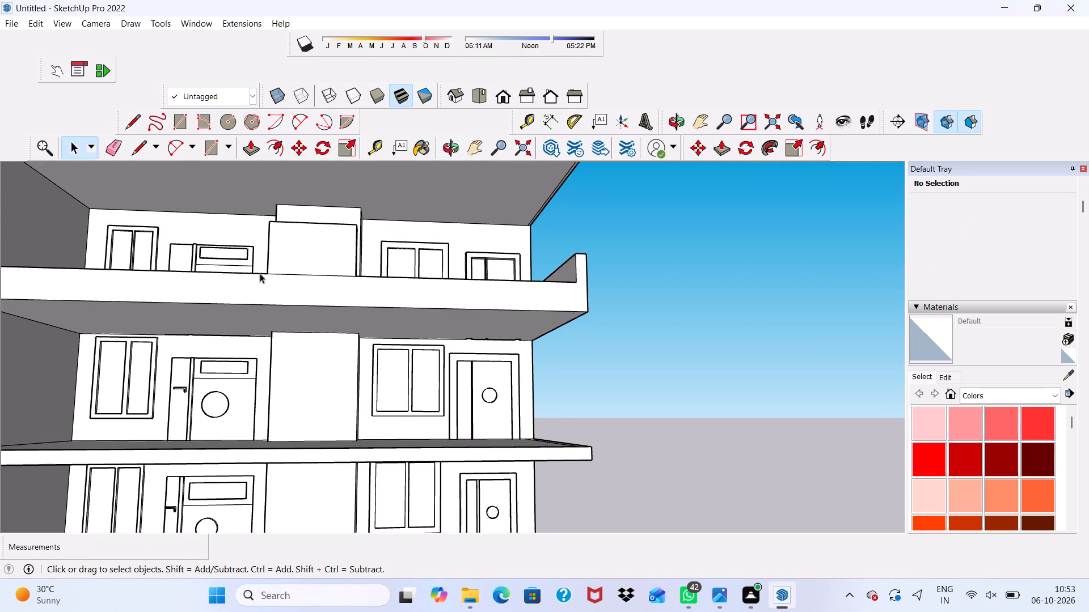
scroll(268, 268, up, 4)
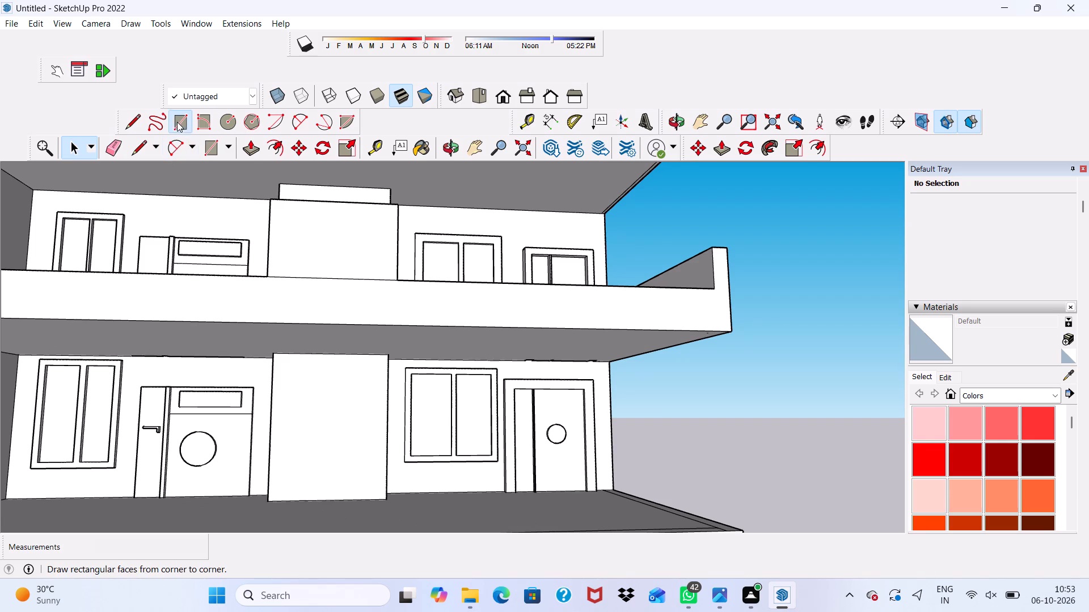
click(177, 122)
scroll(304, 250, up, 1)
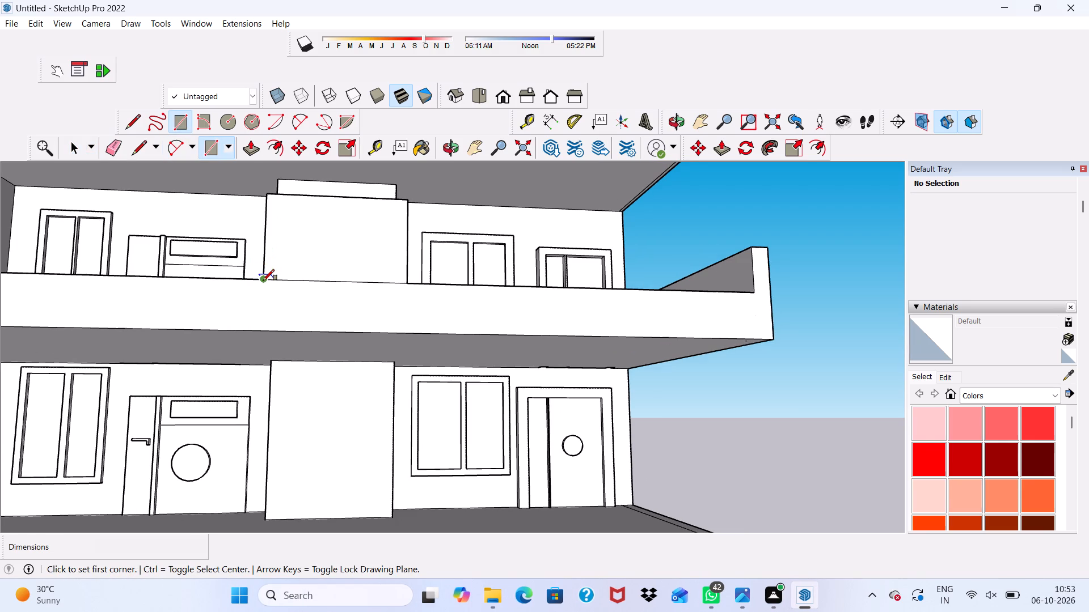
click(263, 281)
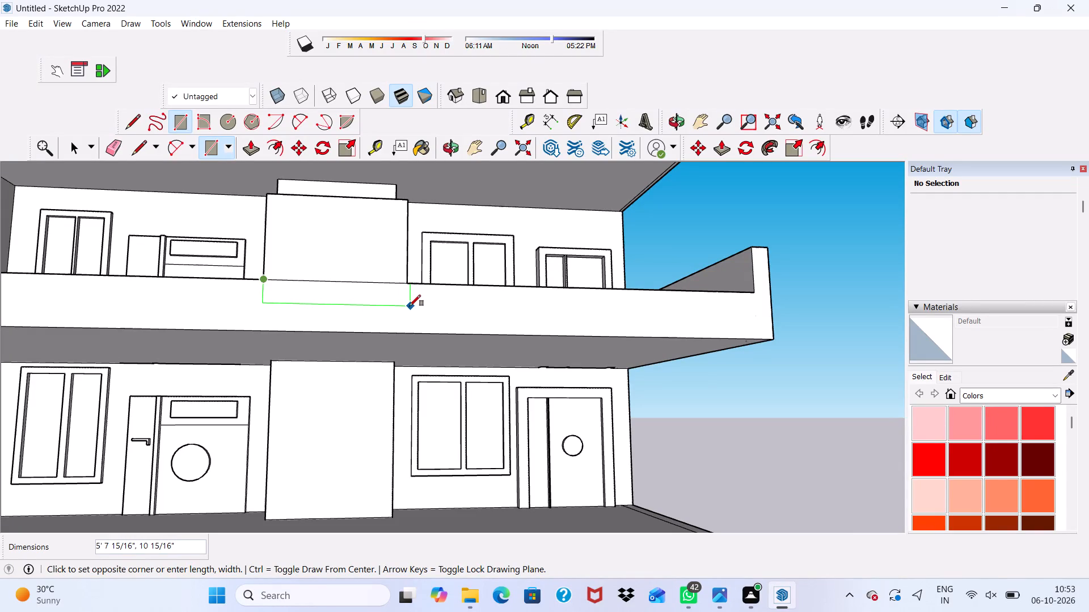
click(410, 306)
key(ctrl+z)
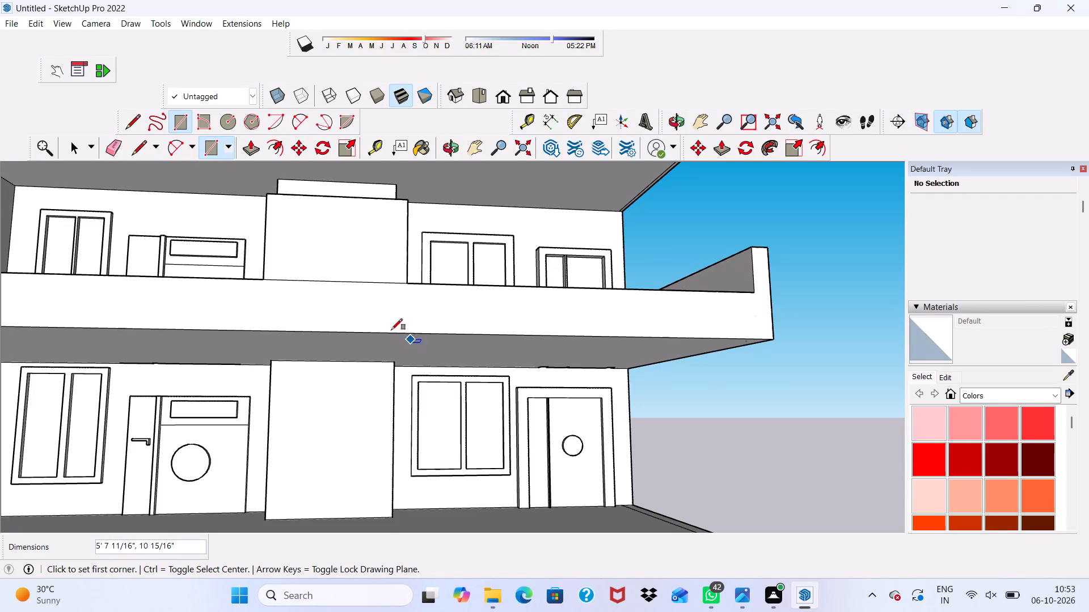
Draw a vertical rectangle about 22' by 5' 6 7/16" from the raised block's base down to the lowest balcony slab's front edge.
scroll(396, 284, up, 3)
click(410, 286)
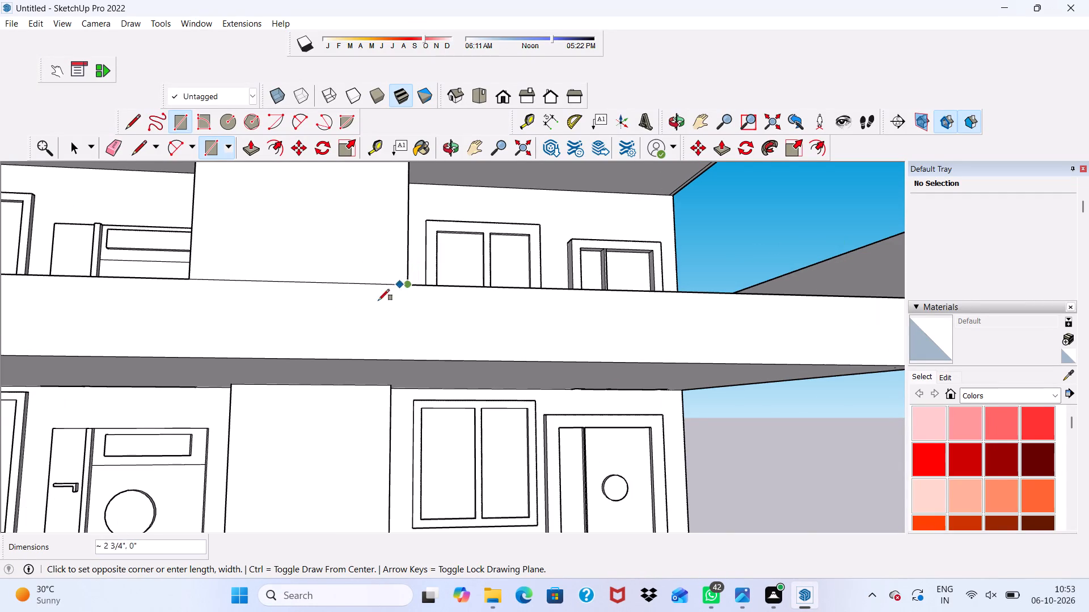
scroll(294, 337, down, 7)
scroll(278, 387, up, 1)
scroll(278, 388, down, 5)
scroll(244, 429, down, 2)
scroll(246, 437, up, 1)
scroll(244, 439, down, 2)
scroll(237, 471, up, 3)
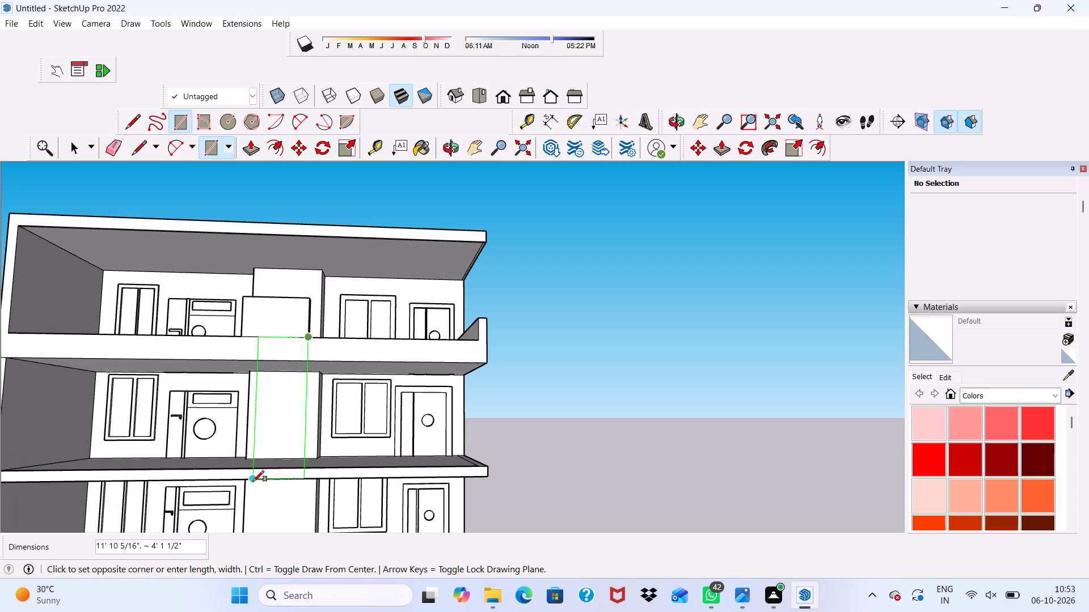
scroll(241, 483, up, 1)
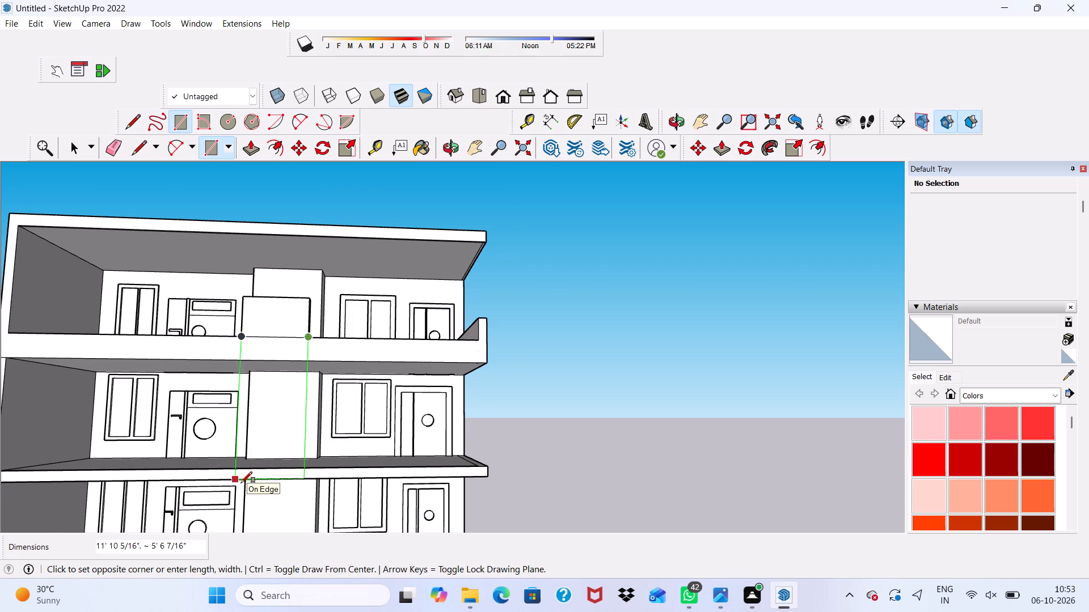
scroll(241, 483, up, 1)
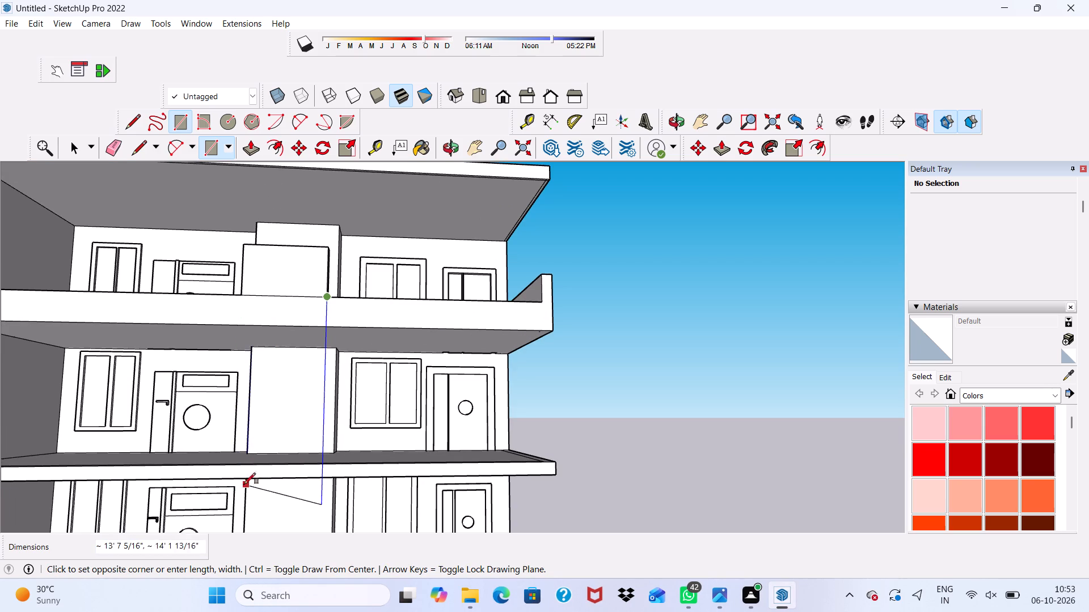
scroll(242, 473, up, 4)
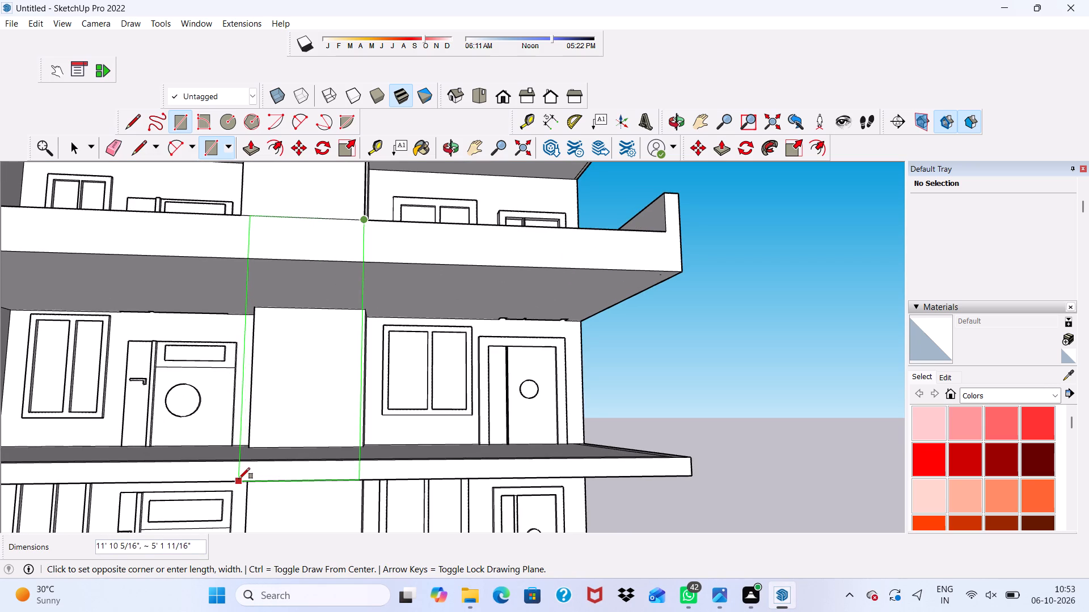
scroll(239, 479, up, 1)
scroll(239, 479, down, 16)
scroll(246, 485, up, 1)
scroll(246, 485, down, 11)
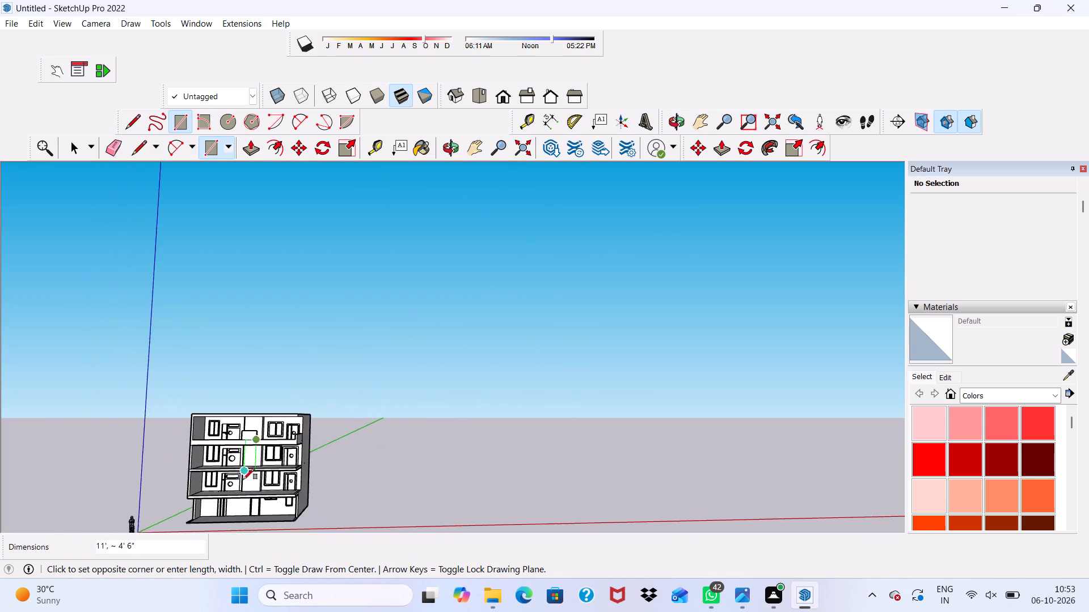
scroll(246, 488, up, 9)
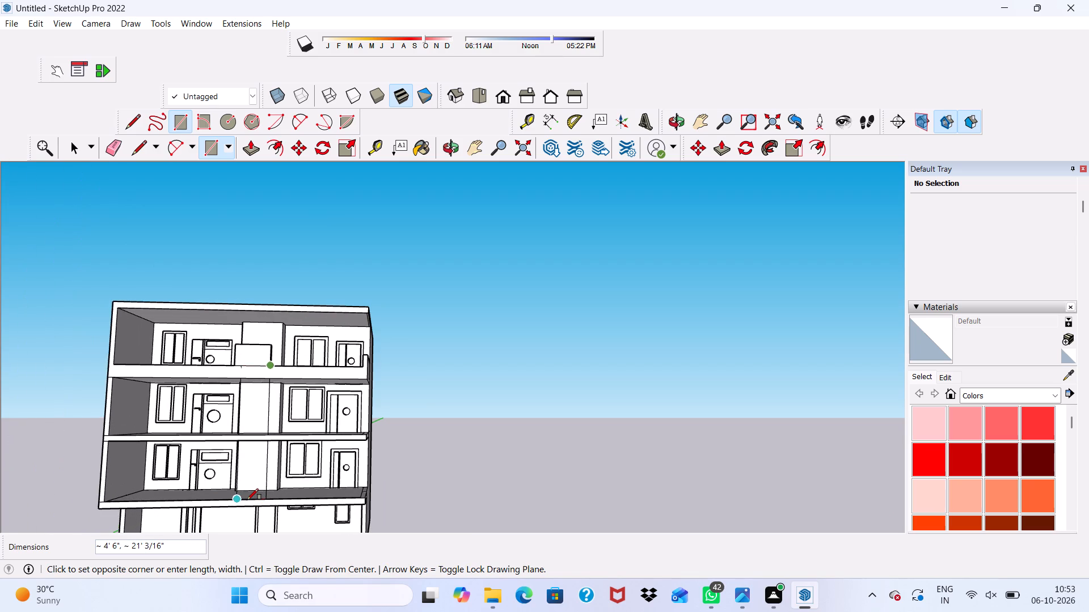
scroll(252, 504, up, 6)
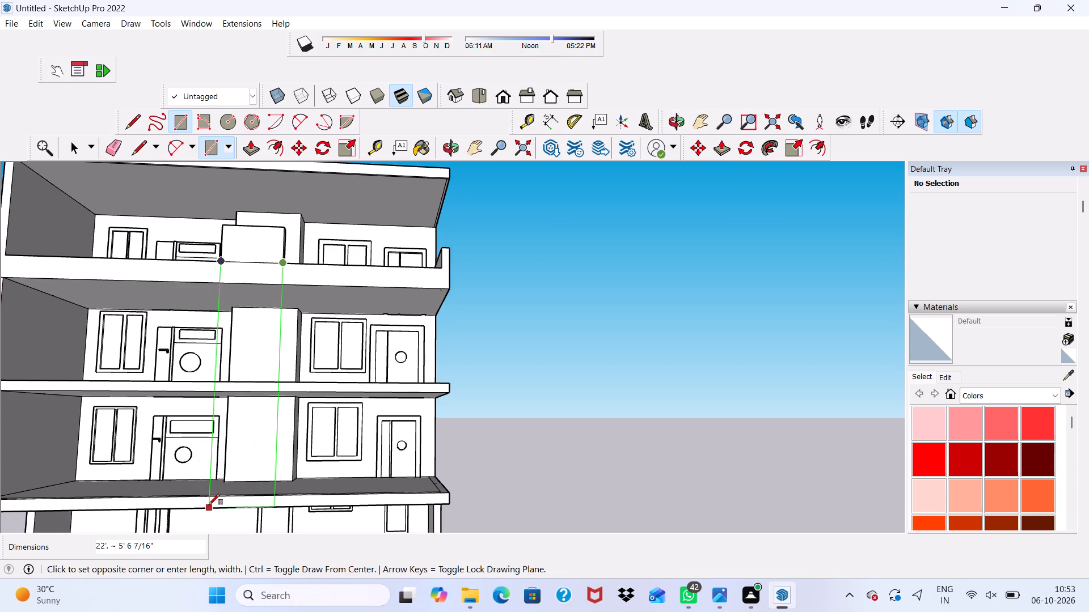
click(210, 505)
Delete the two unwanted faces closing off the two lower balconies beside the new vertical strip.
scroll(212, 506, down, 4)
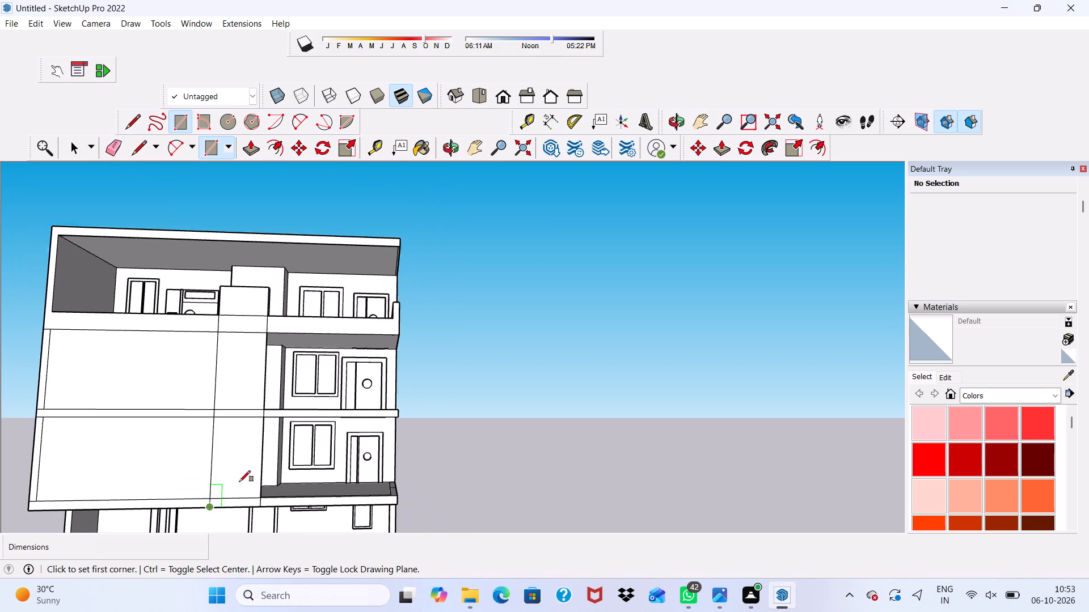
key(space)
click(115, 384)
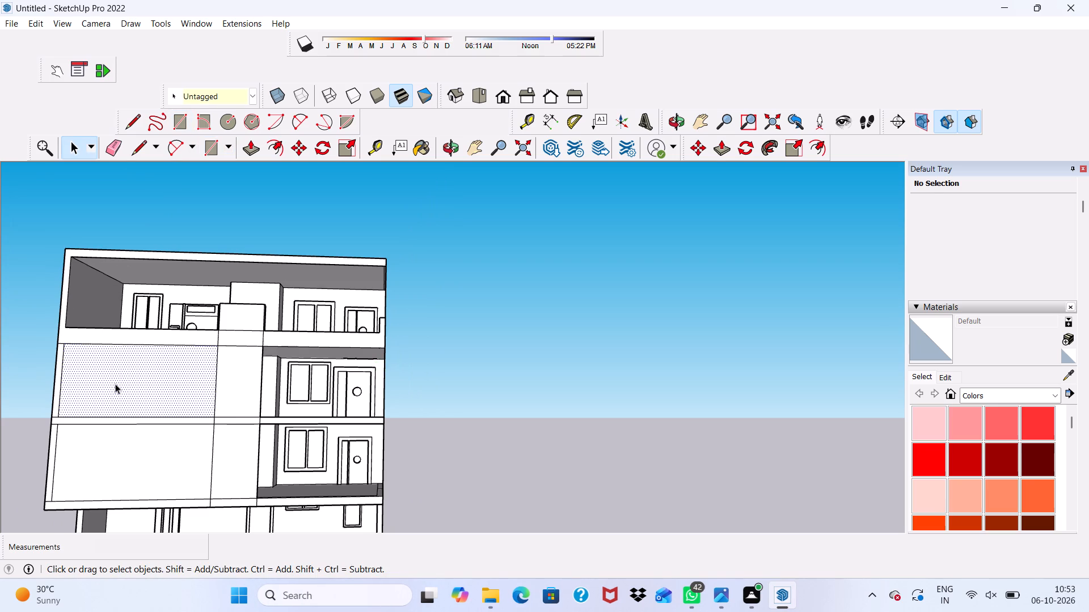
key(Delete)
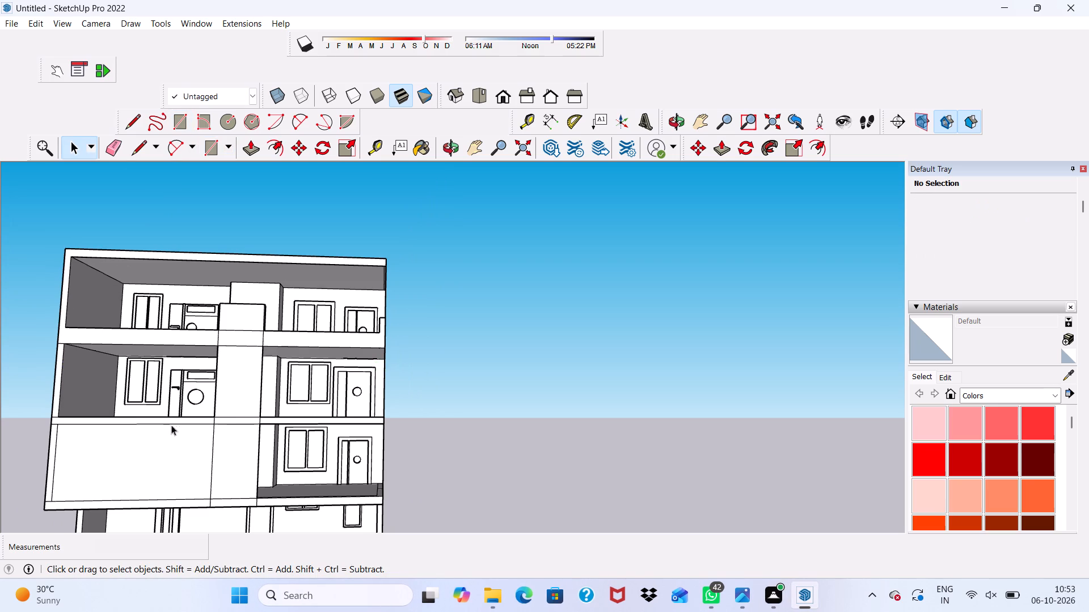
click(167, 445)
key(Delete)
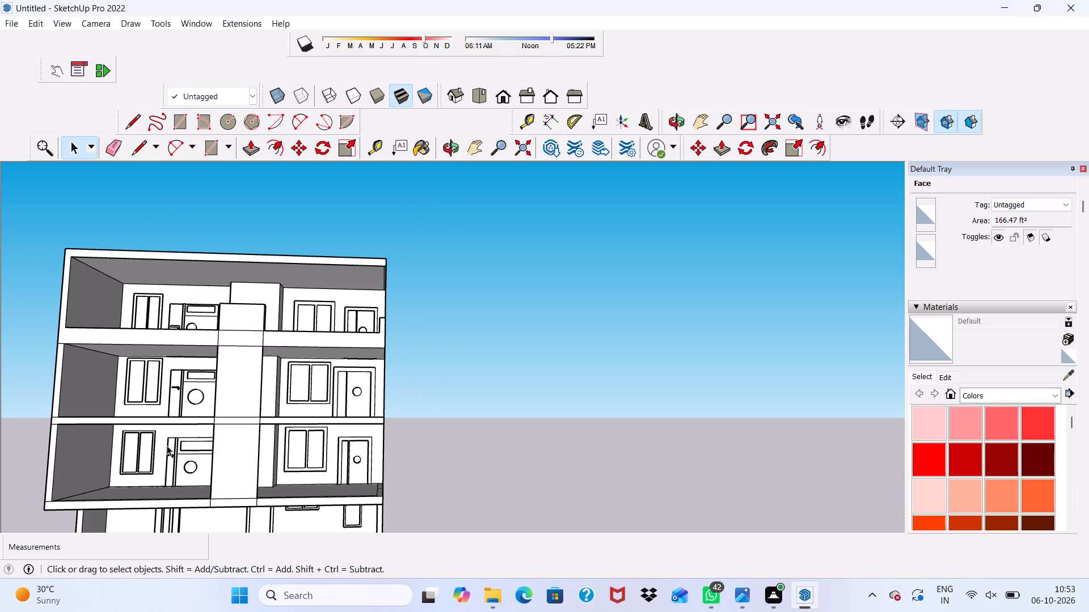
Examine from the front and at an angle how the vertical strip and raised block line up with the projecting wall behind.
scroll(167, 447, up, 2)
scroll(193, 328, up, 3)
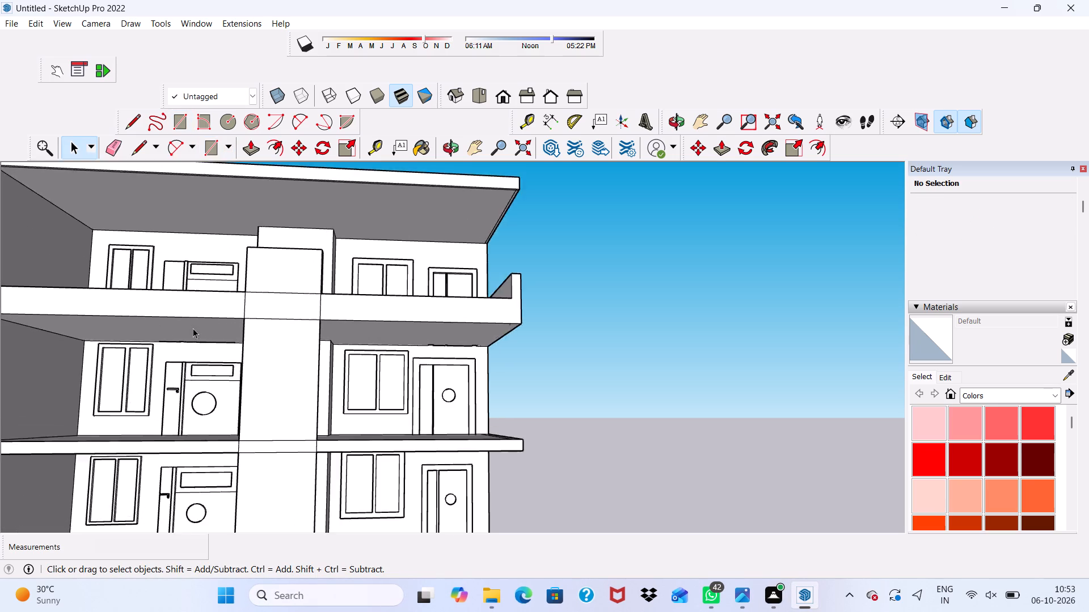
scroll(195, 331, down, 4)
middle_drag(220, 330, 238, 347)
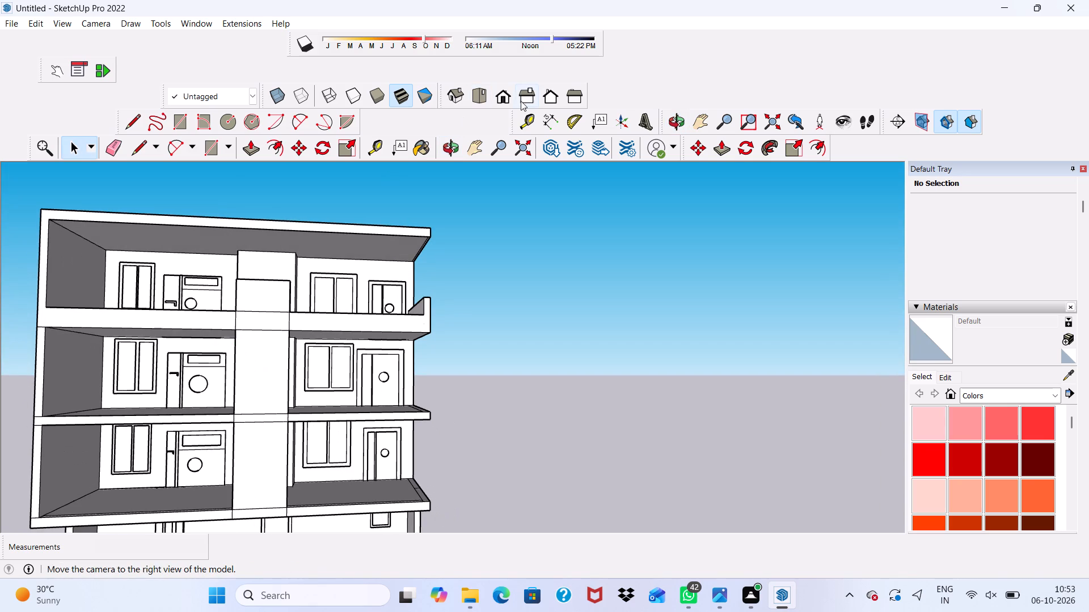
click(504, 96)
scroll(554, 232, up, 1)
scroll(569, 256, down, 3)
scroll(492, 222, up, 4)
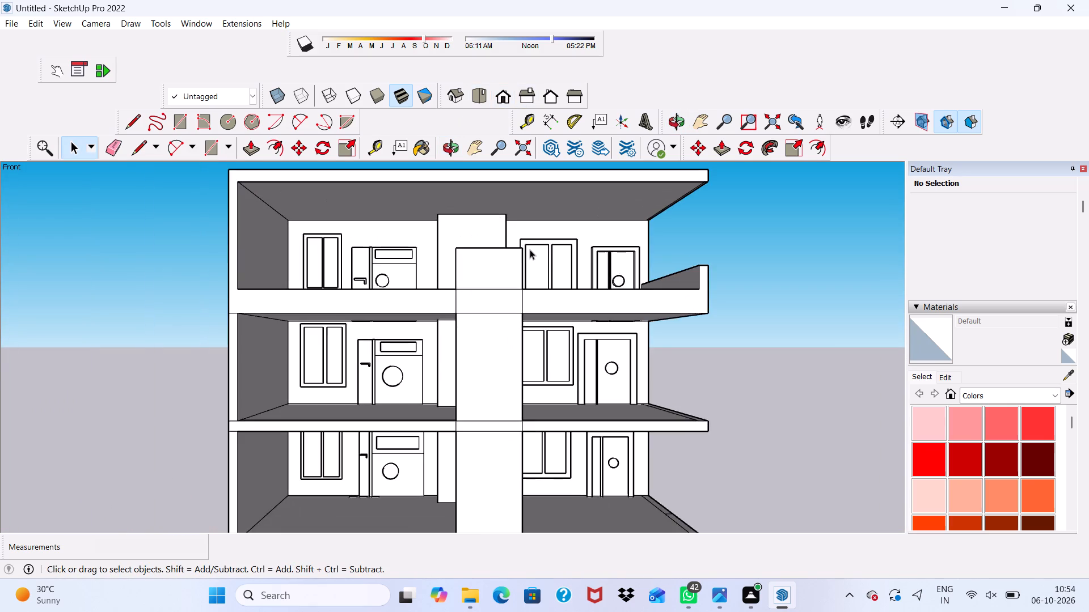
middle_drag(532, 263, 468, 277)
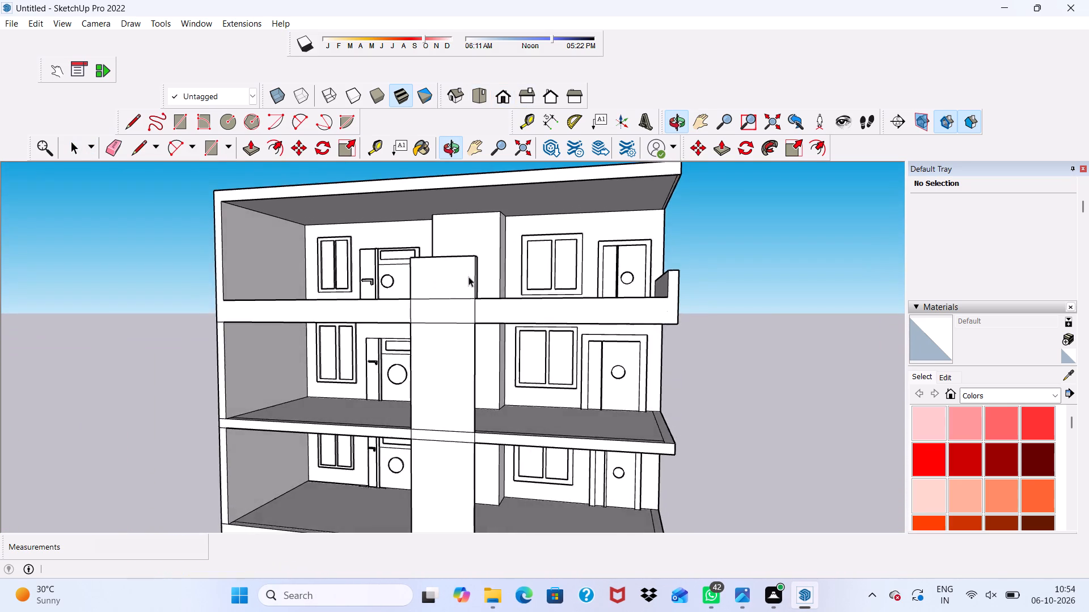
scroll(476, 267, up, 3)
scroll(476, 265, down, 1)
scroll(476, 266, up, 1)
scroll(476, 267, down, 1)
middle_drag(499, 268, 522, 266)
scroll(523, 261, down, 4)
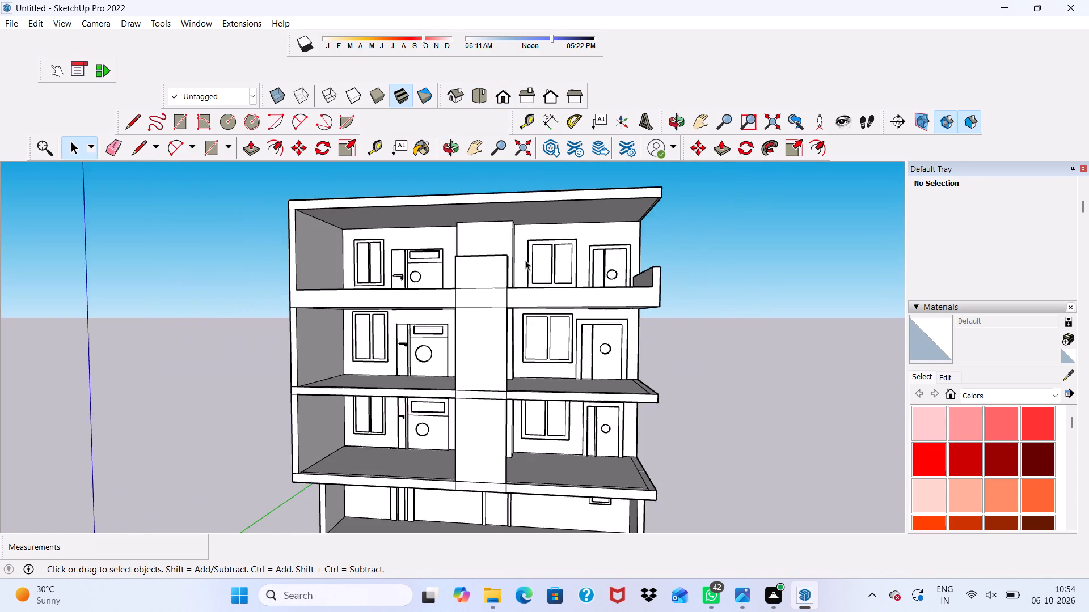
scroll(525, 260, down, 5)
middle_drag(504, 330, 516, 311)
click(501, 97)
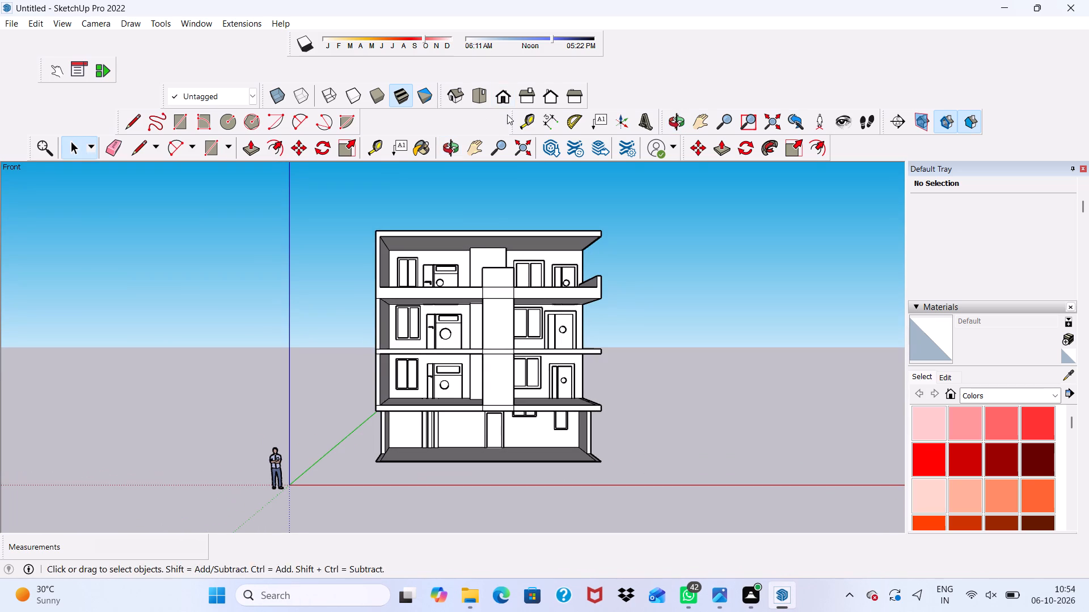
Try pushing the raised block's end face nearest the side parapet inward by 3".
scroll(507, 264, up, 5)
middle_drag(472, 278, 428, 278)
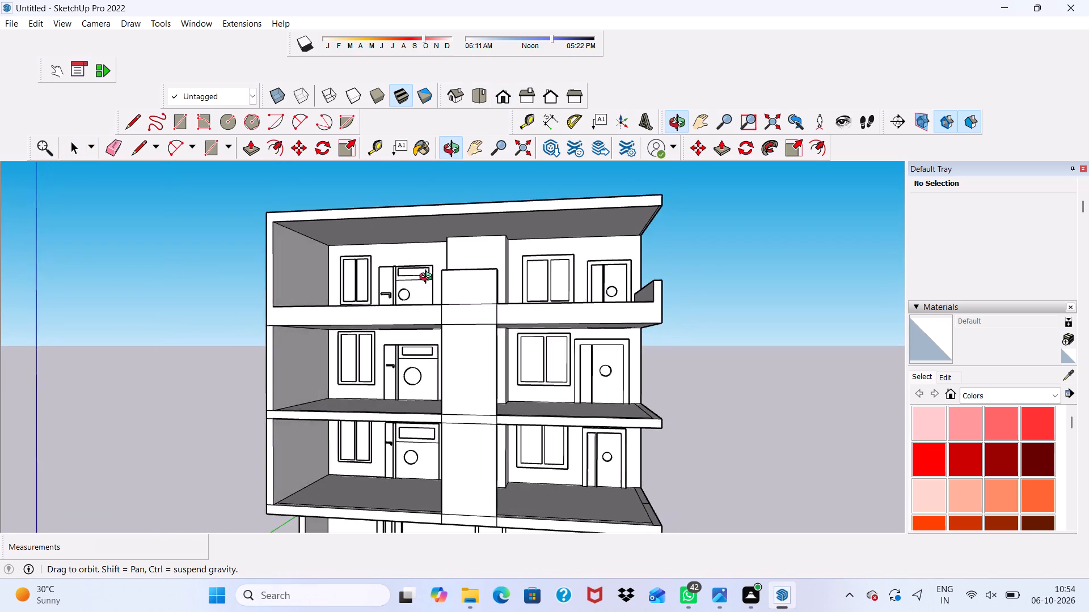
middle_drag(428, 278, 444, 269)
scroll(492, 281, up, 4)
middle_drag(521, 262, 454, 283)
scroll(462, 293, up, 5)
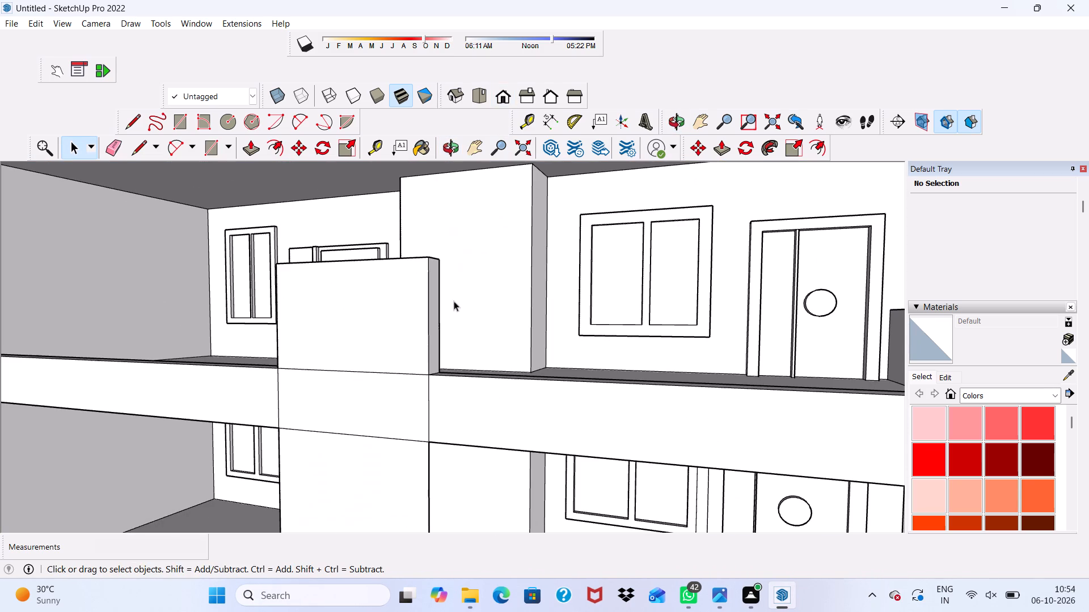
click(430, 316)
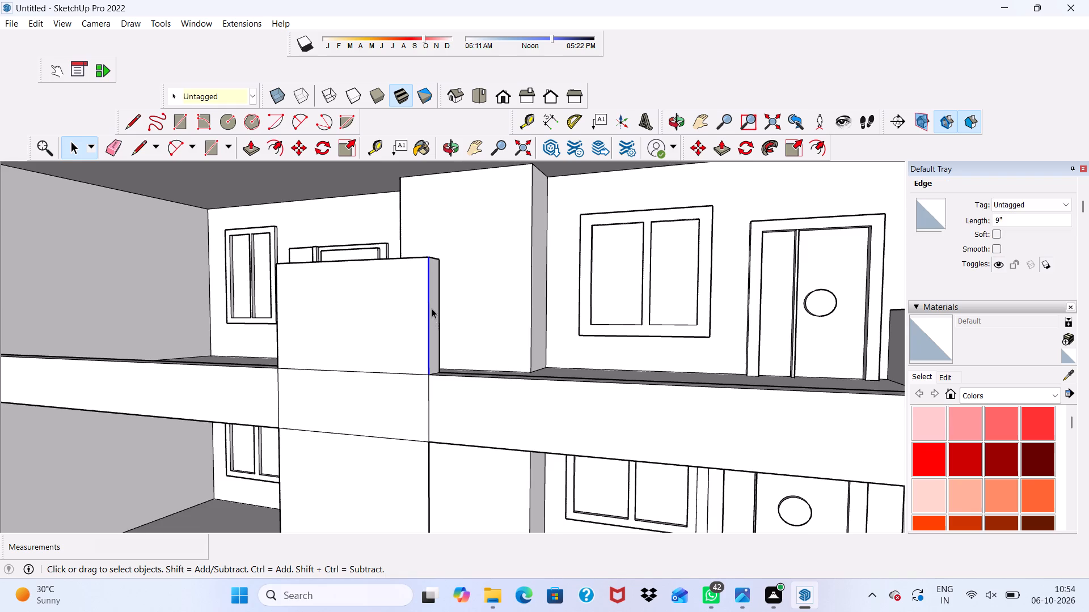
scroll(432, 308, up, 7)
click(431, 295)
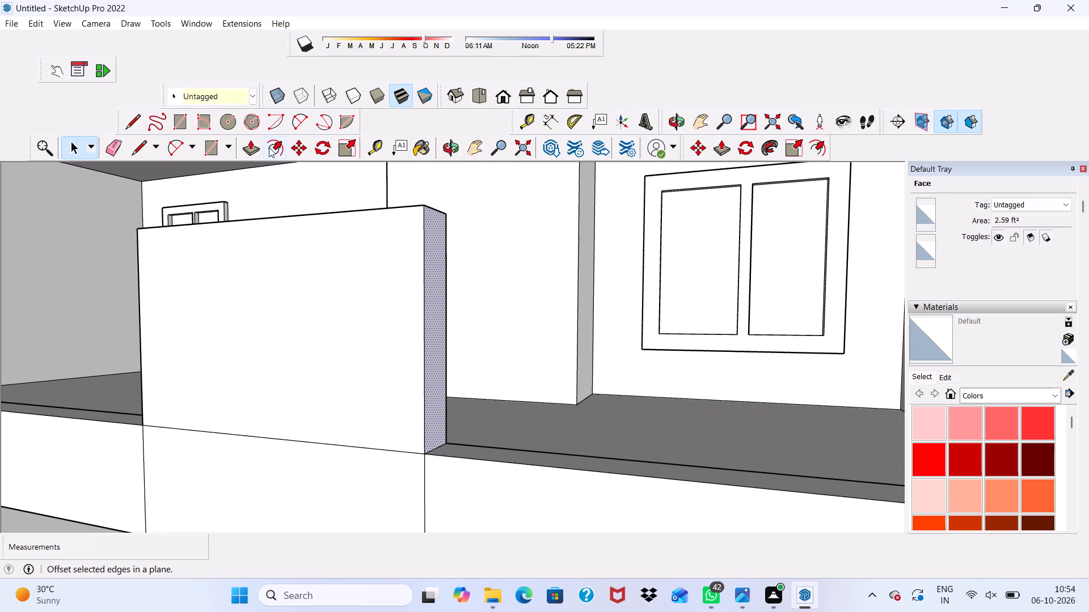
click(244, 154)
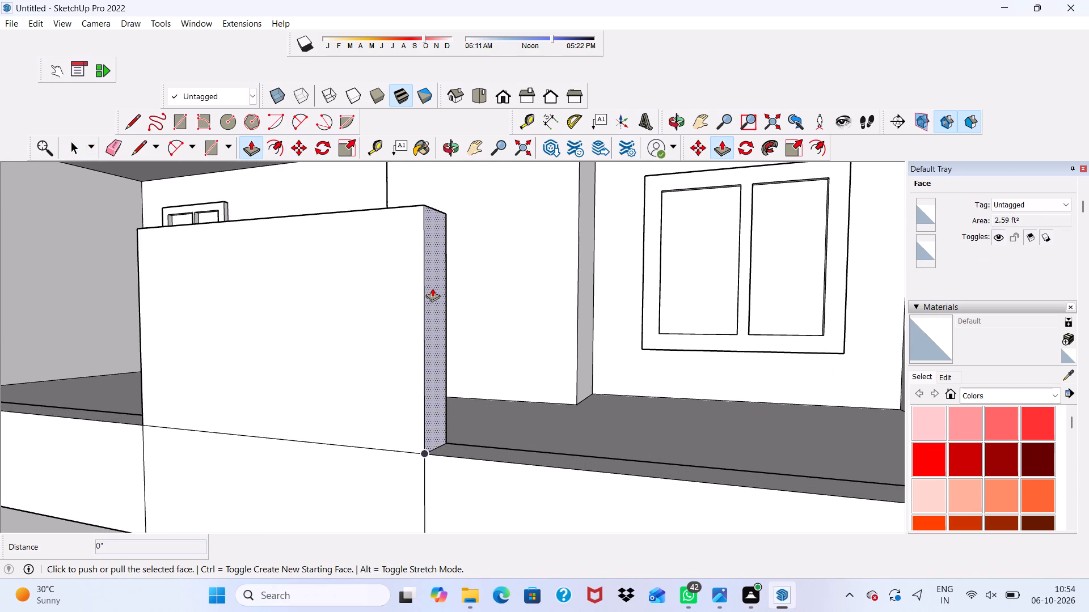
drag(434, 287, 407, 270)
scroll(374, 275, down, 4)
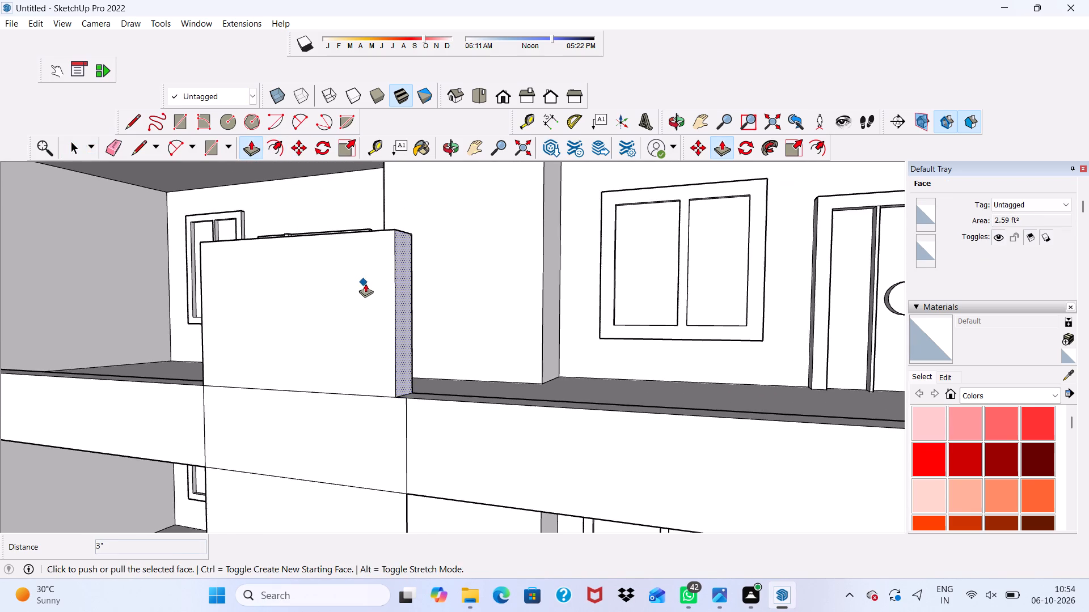
Examine from the front view how the narrowed raised block lines up with the strip below and the projecting wall behind.
middle_drag(379, 287, 458, 284)
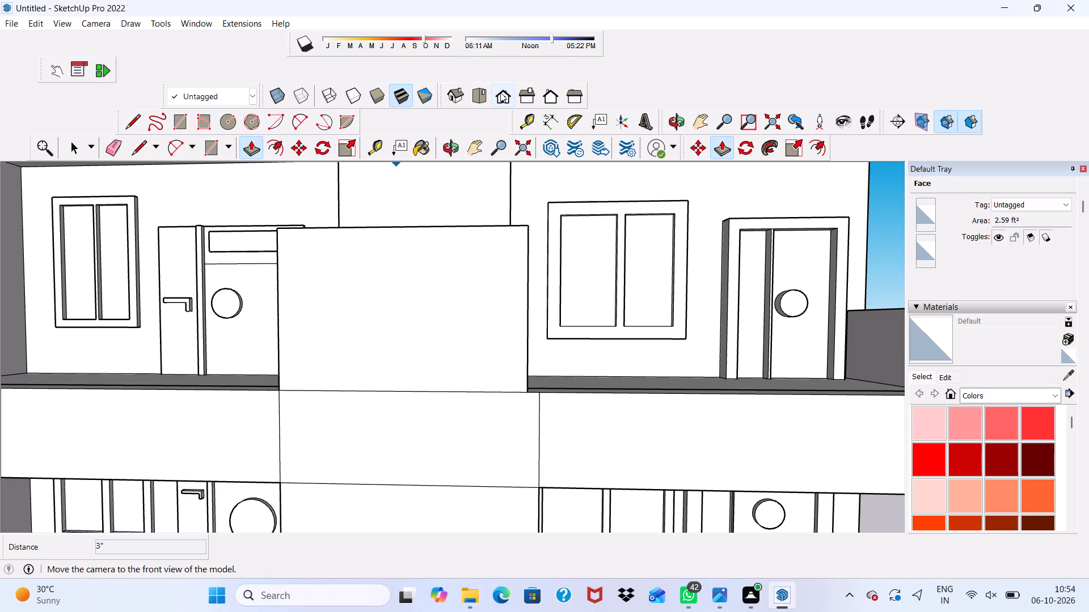
click(503, 92)
scroll(463, 182, down, 3)
scroll(463, 256, up, 1)
scroll(461, 259, down, 3)
scroll(450, 268, up, 1)
scroll(448, 270, down, 1)
scroll(353, 243, up, 1)
scroll(347, 246, down, 1)
scroll(341, 250, up, 1)
scroll(339, 252, down, 5)
middle_drag(479, 228, 457, 253)
scroll(439, 252, down, 11)
middle_drag(433, 284, 434, 273)
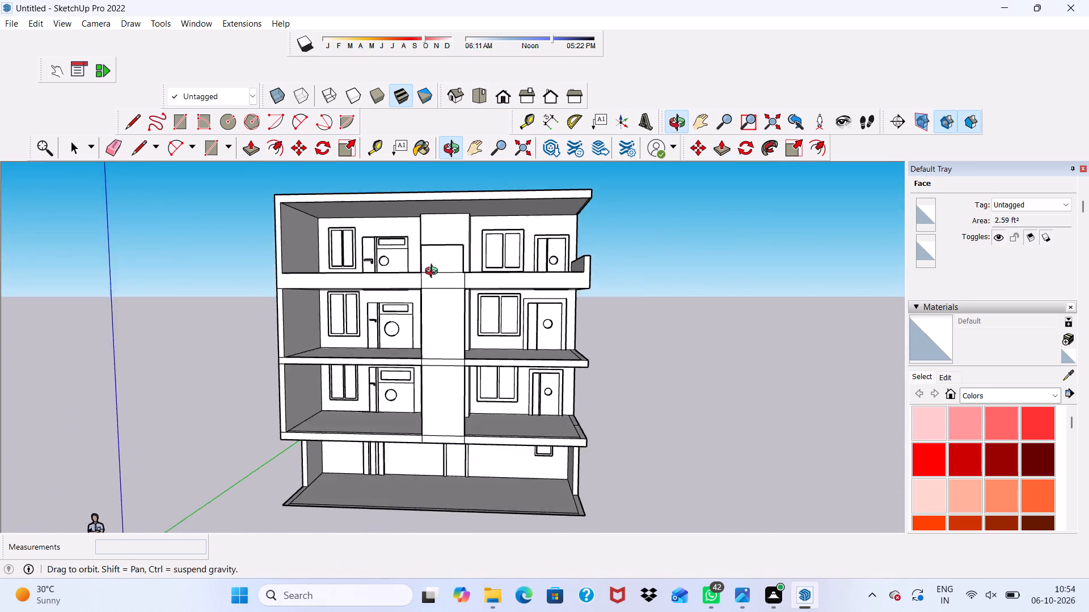
middle_drag(434, 273, 445, 280)
scroll(445, 280, up, 12)
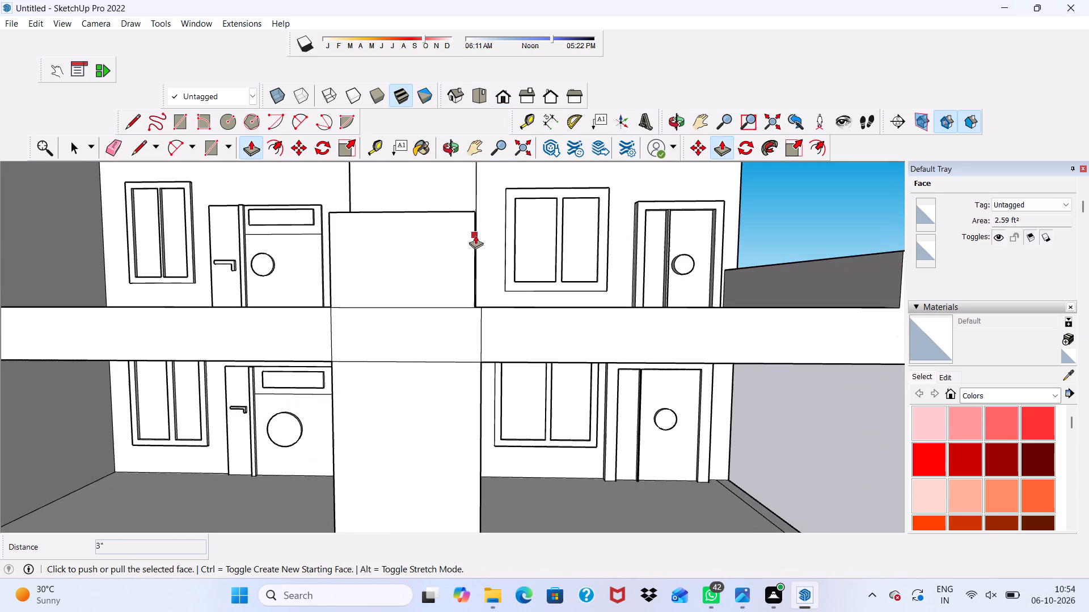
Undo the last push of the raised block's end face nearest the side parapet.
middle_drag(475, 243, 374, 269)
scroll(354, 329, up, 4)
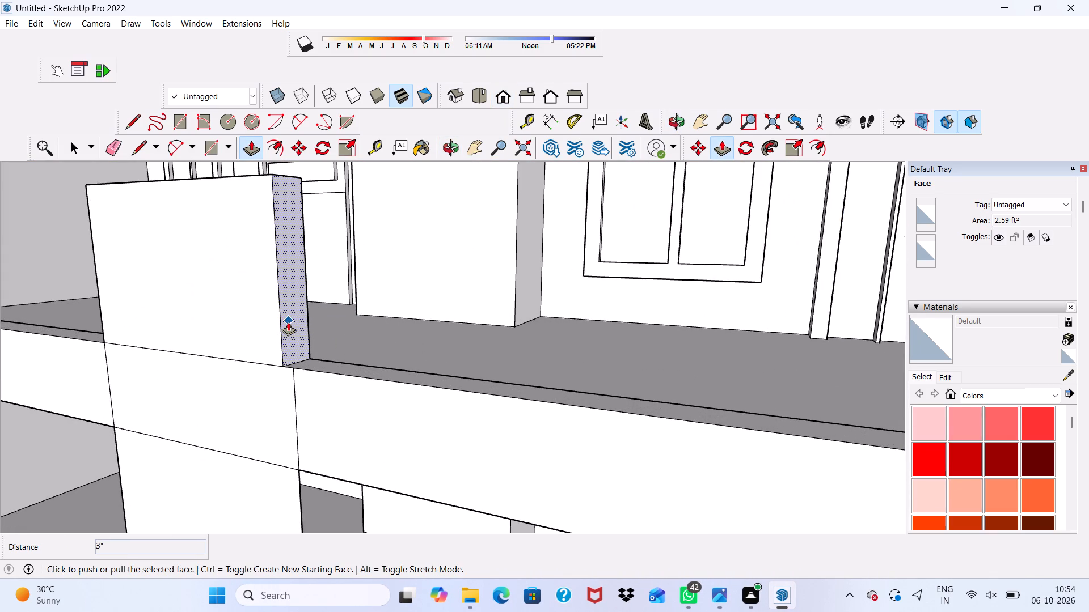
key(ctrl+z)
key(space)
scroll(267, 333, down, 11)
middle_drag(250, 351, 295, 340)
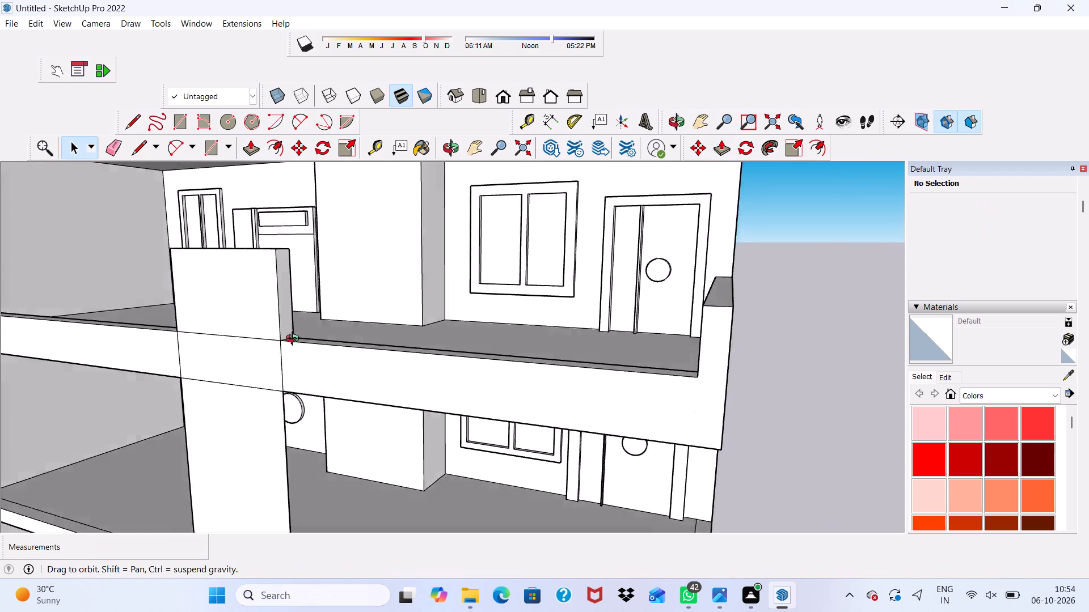
Examine the top balcony's parapet, raised block and side wall from the front and from above at an angle.
middle_drag(295, 340, 447, 342)
scroll(366, 330, down, 2)
scroll(374, 351, up, 1)
scroll(389, 358, down, 6)
middle_drag(488, 305, 486, 305)
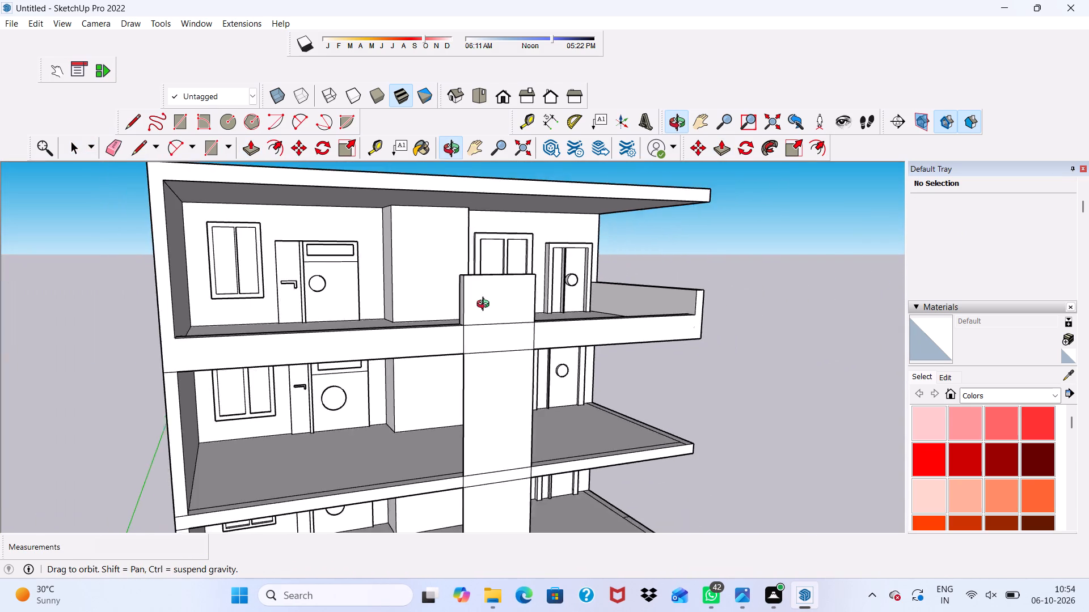
middle_drag(486, 305, 336, 363)
scroll(150, 334, up, 10)
scroll(150, 346, down, 4)
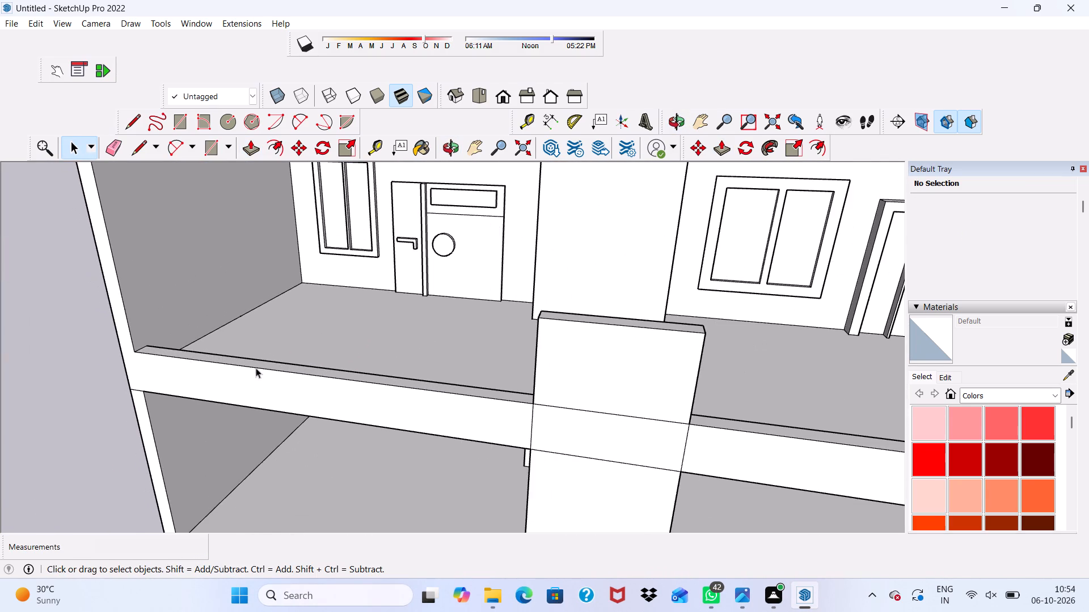
scroll(248, 362, down, 2)
middle_drag(240, 370, 399, 371)
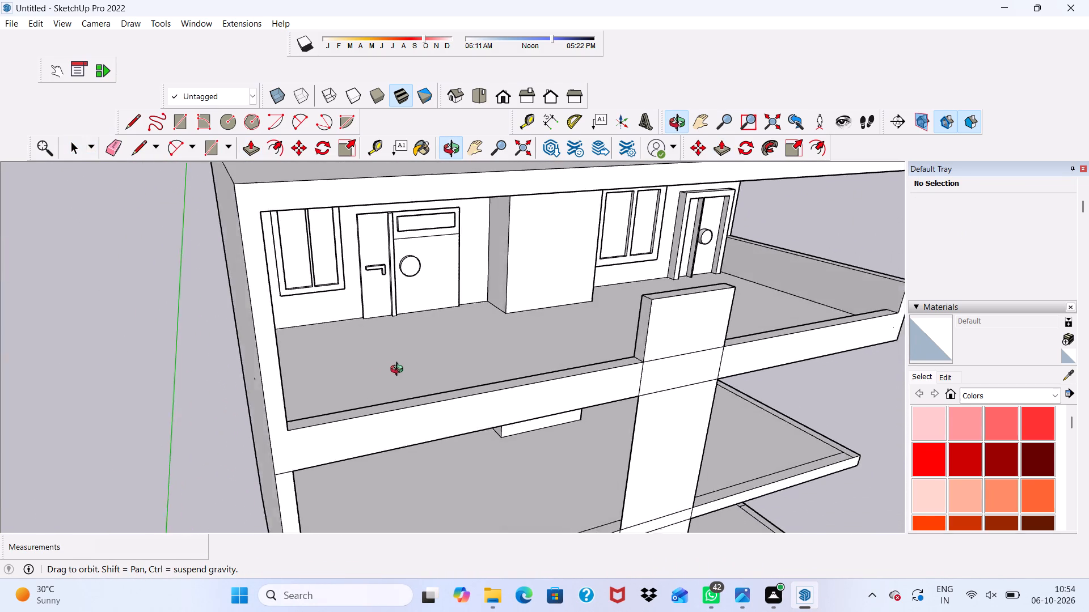
middle_drag(399, 371, 297, 381)
scroll(137, 333, up, 5)
scroll(217, 367, down, 1)
middle_drag(277, 372, 273, 372)
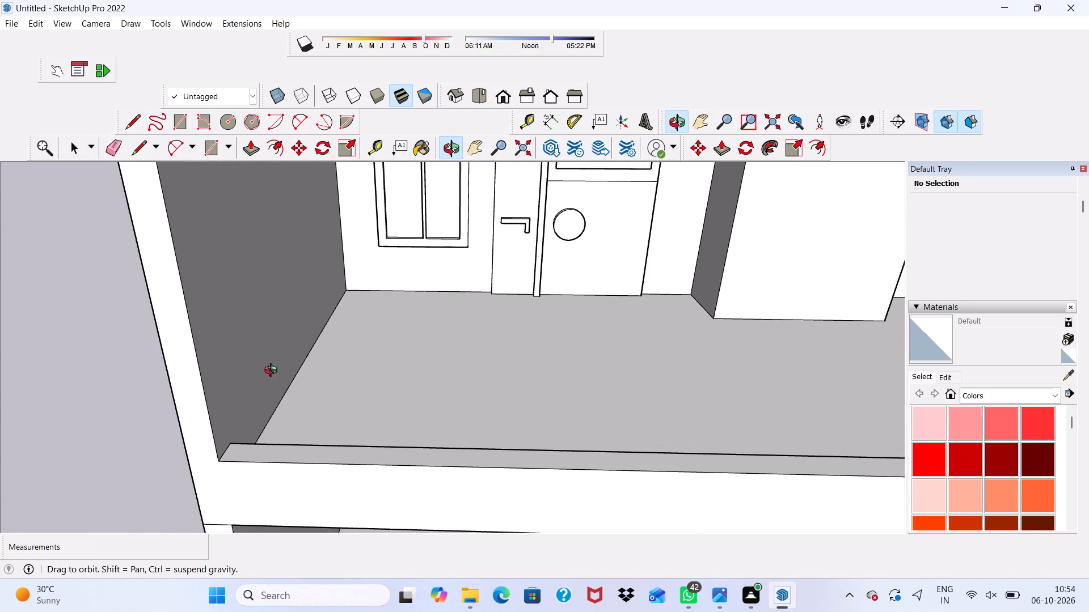
middle_drag(273, 372, 168, 358)
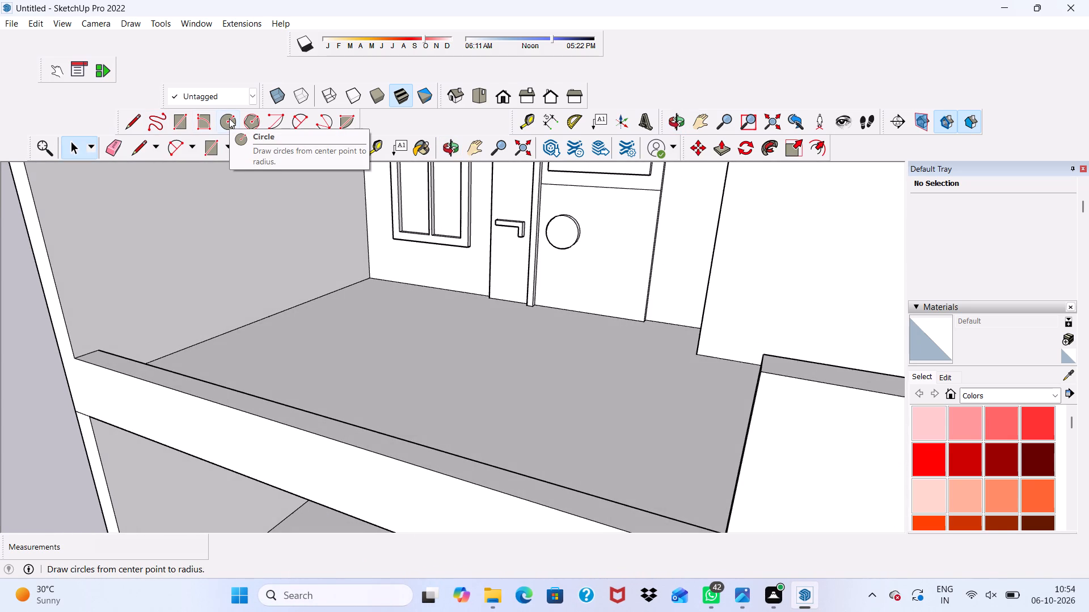
Draw a circle with a radius of about 1 3/16" on the side wall's inner face, near its front edge above the top parapet.
scroll(229, 118, down, 3)
scroll(83, 355, up, 3)
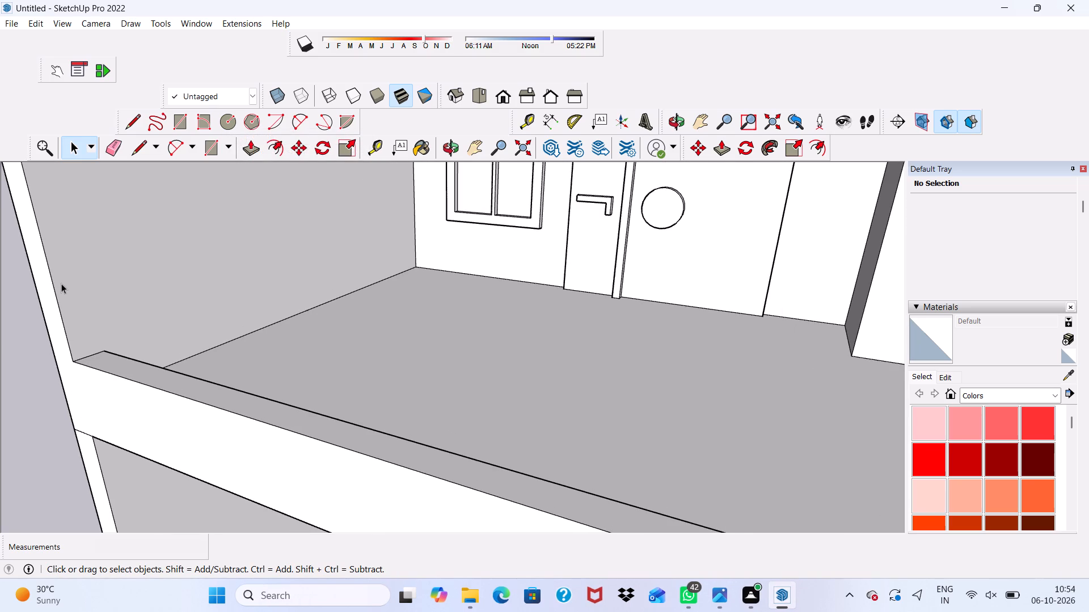
scroll(63, 297, down, 1)
scroll(66, 318, up, 1)
scroll(73, 328, down, 1)
scroll(90, 354, up, 4)
scroll(134, 287, down, 1)
middle_drag(130, 295, 235, 282)
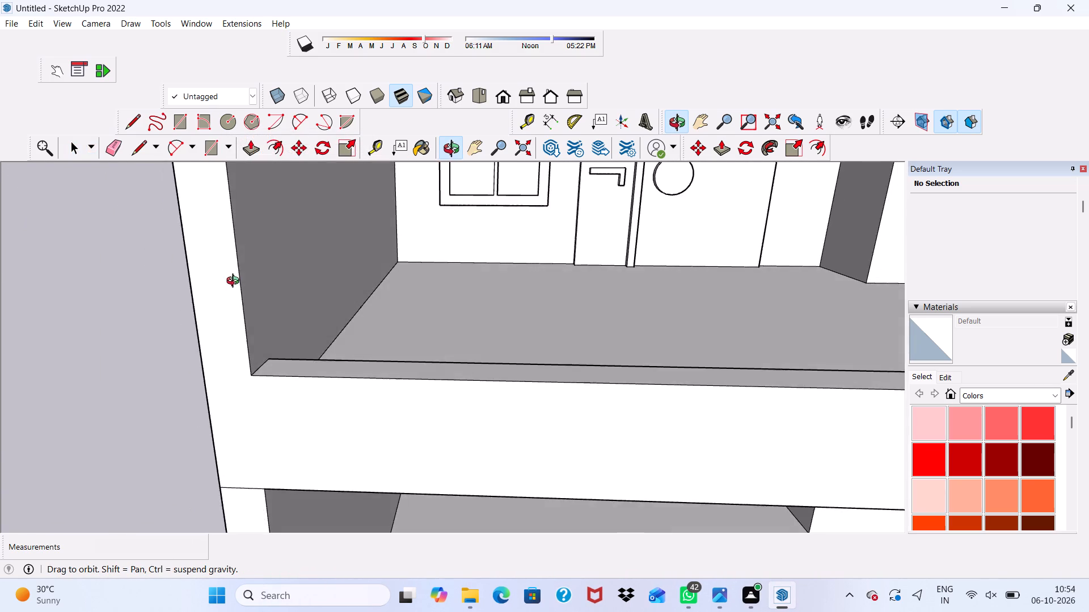
middle_drag(235, 282, 171, 310)
click(227, 124)
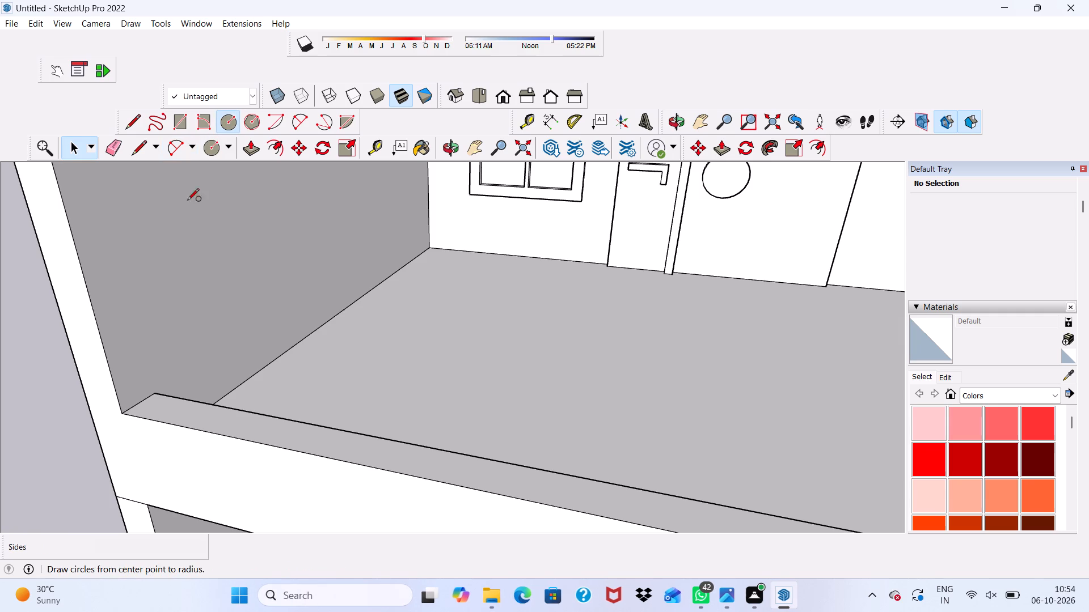
scroll(71, 275, up, 3)
scroll(122, 245, up, 7)
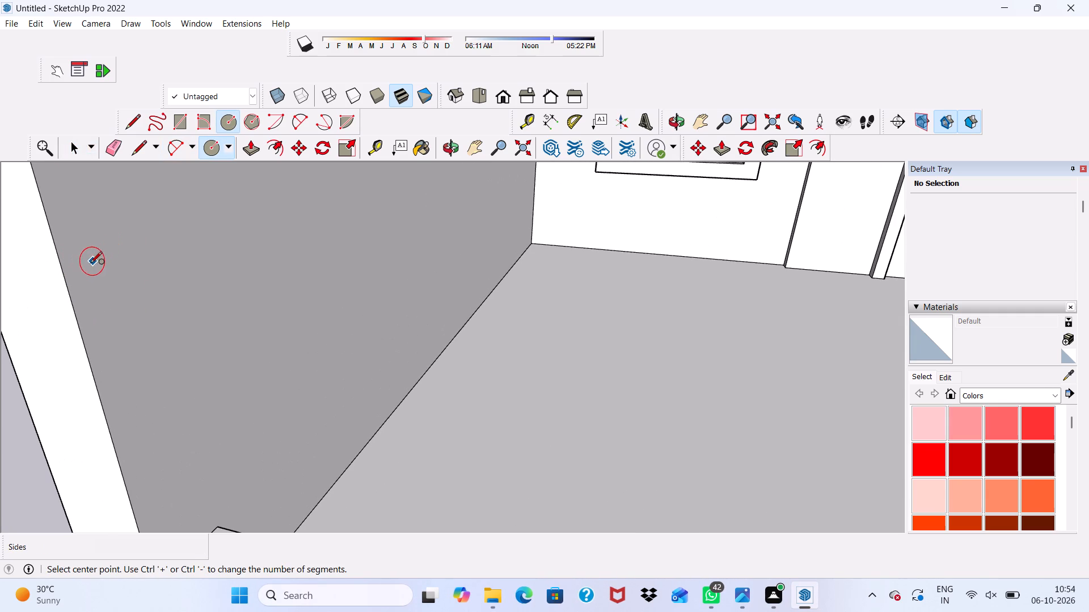
click(93, 326)
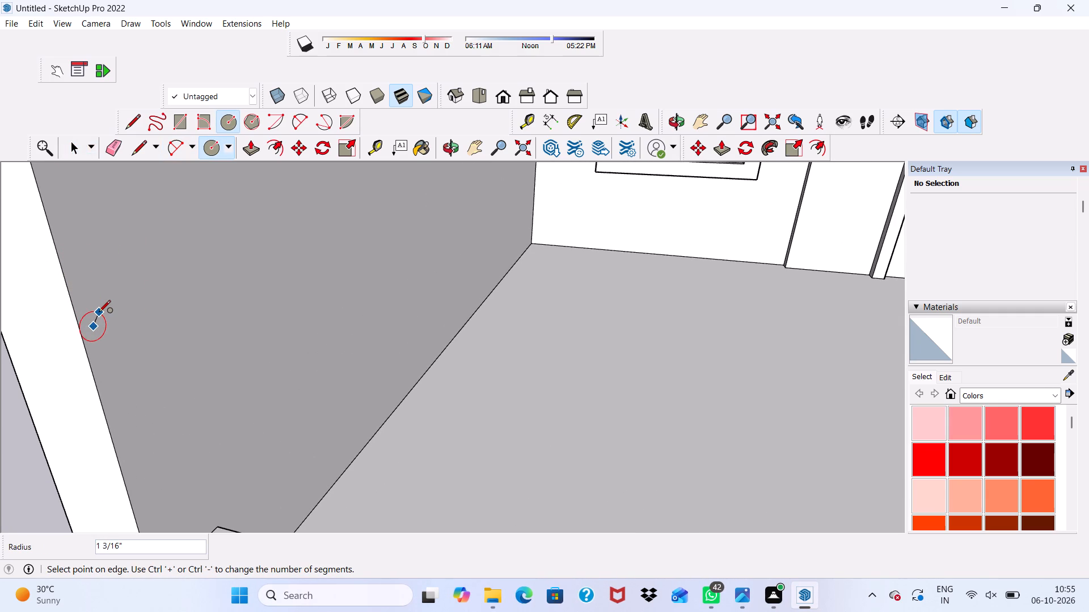
click(99, 313)
Copy the circle about 3 3/4" down the side wall's front edge and multiply the copy by 6 towards the parapet.
scroll(99, 313, down, 7)
middle_drag(161, 318, 29, 364)
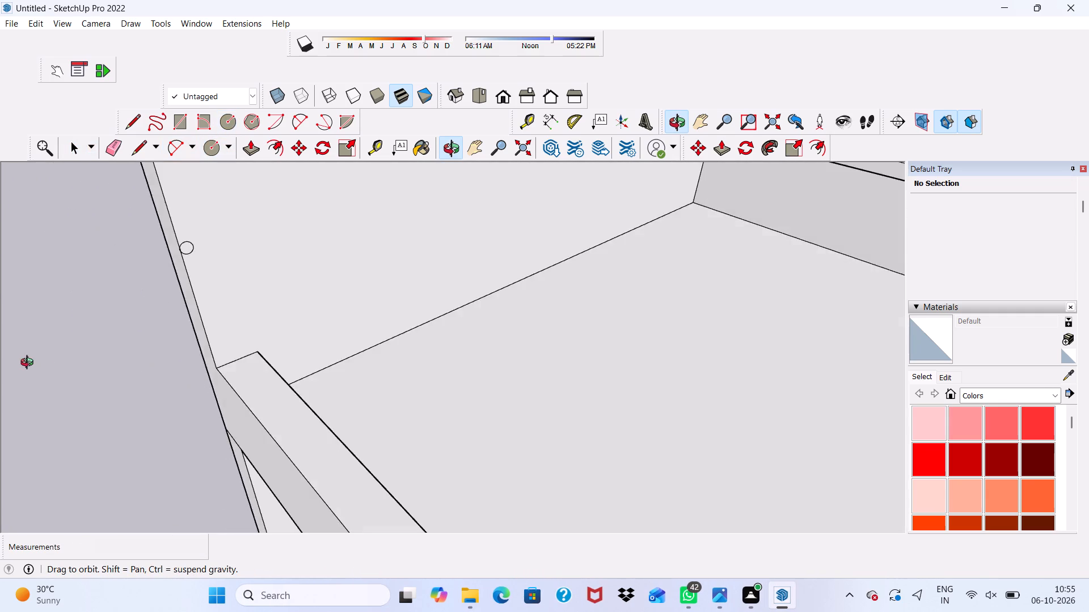
middle_drag(29, 364, 30, 365)
scroll(209, 270, up, 5)
key(space)
double_click(162, 237)
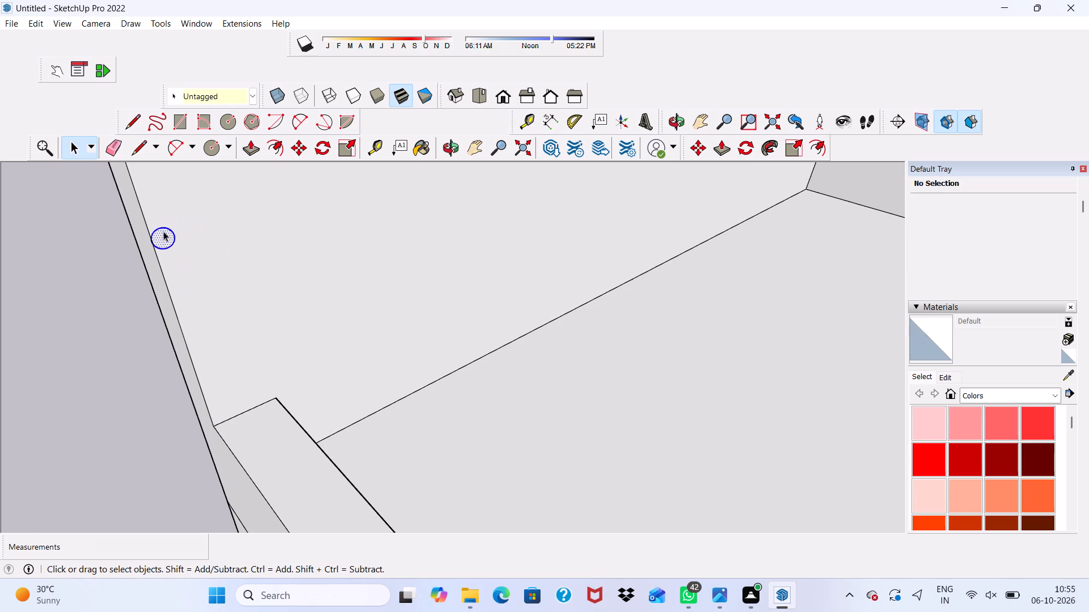
click(300, 144)
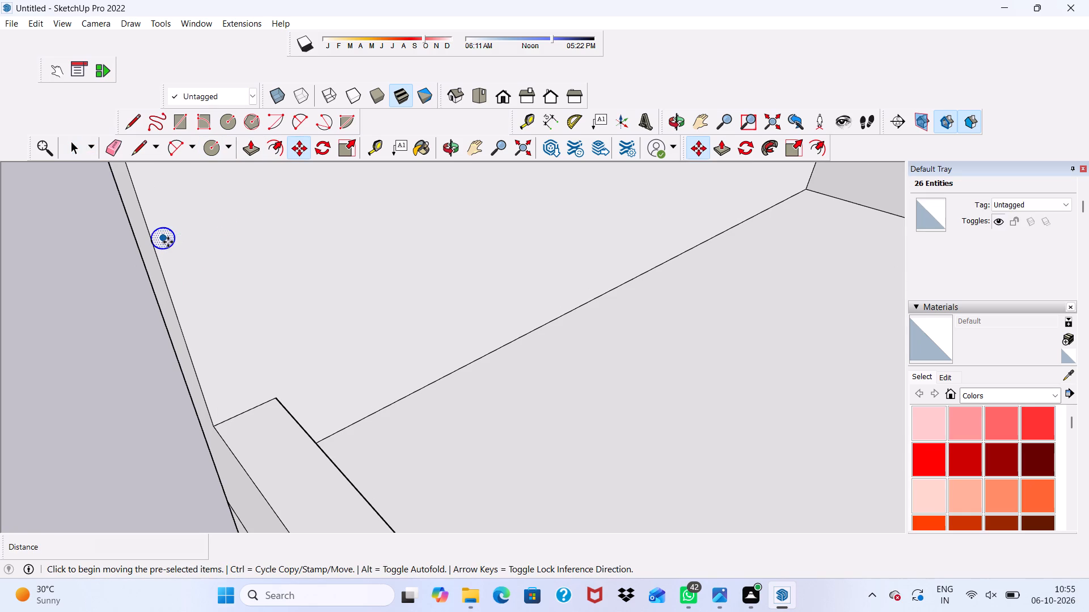
click(168, 242)
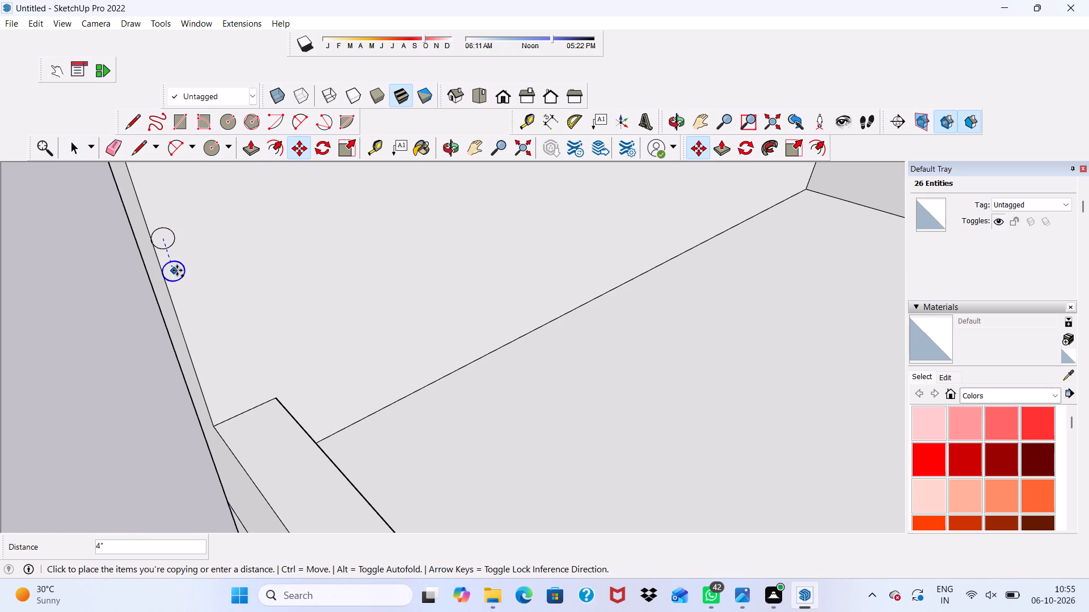
click(177, 269)
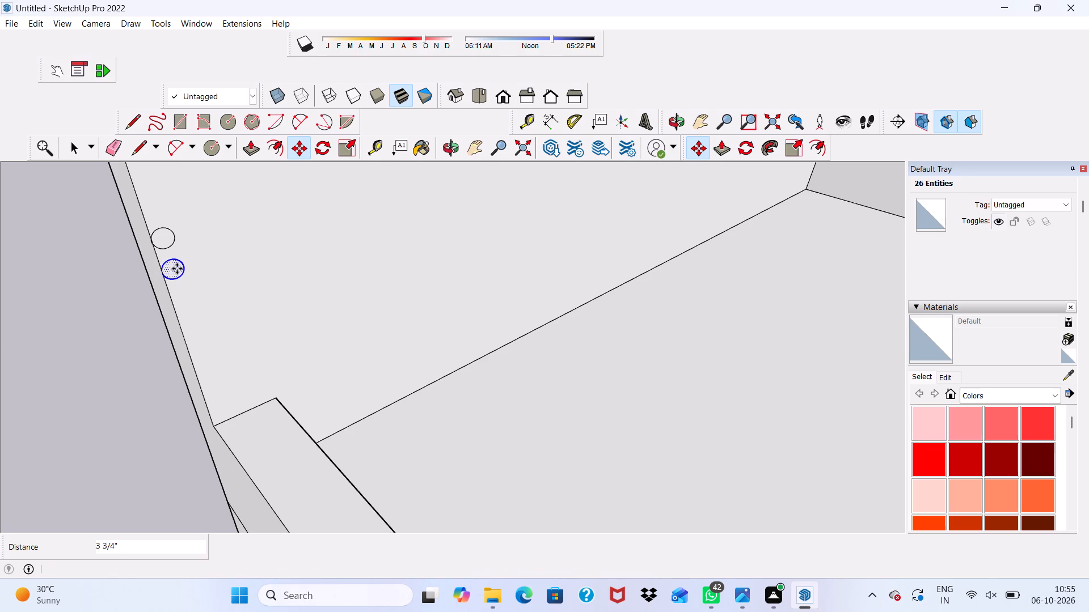
key(shift+asterisk)
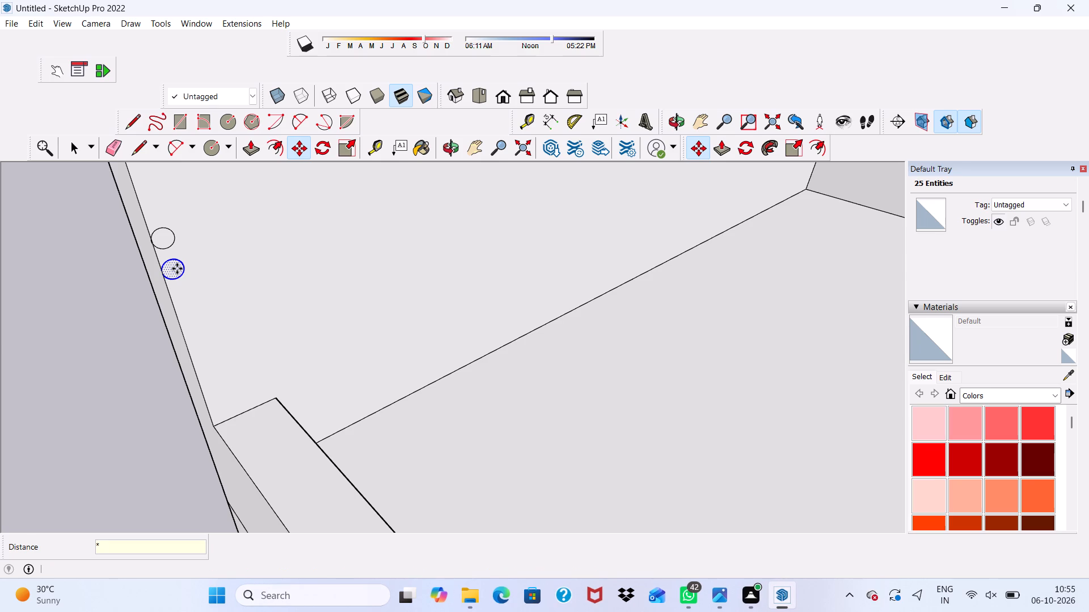
key(6)
key(Return)
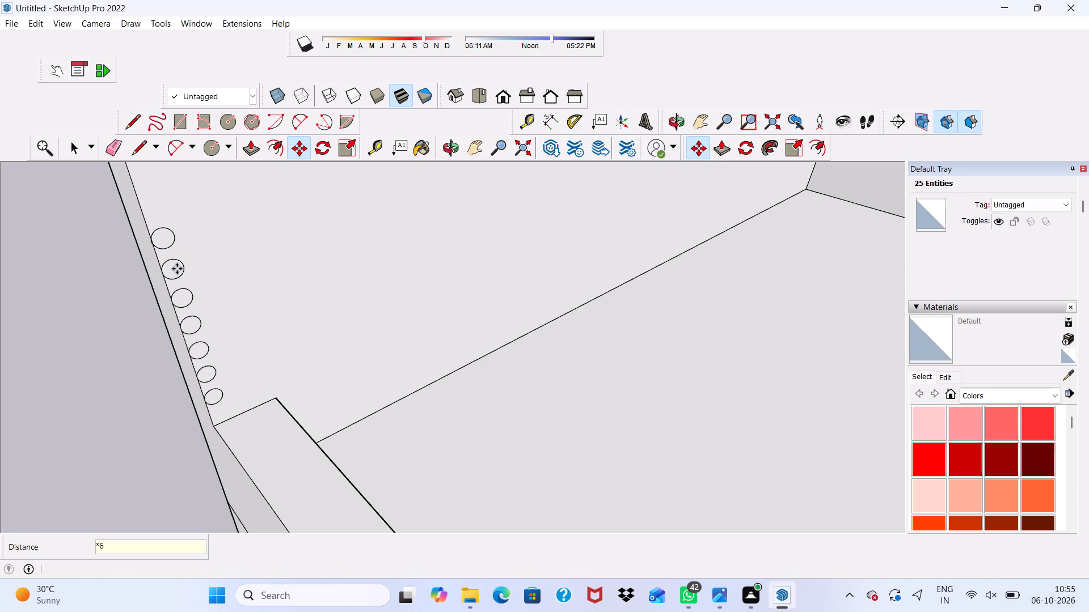
key(space)
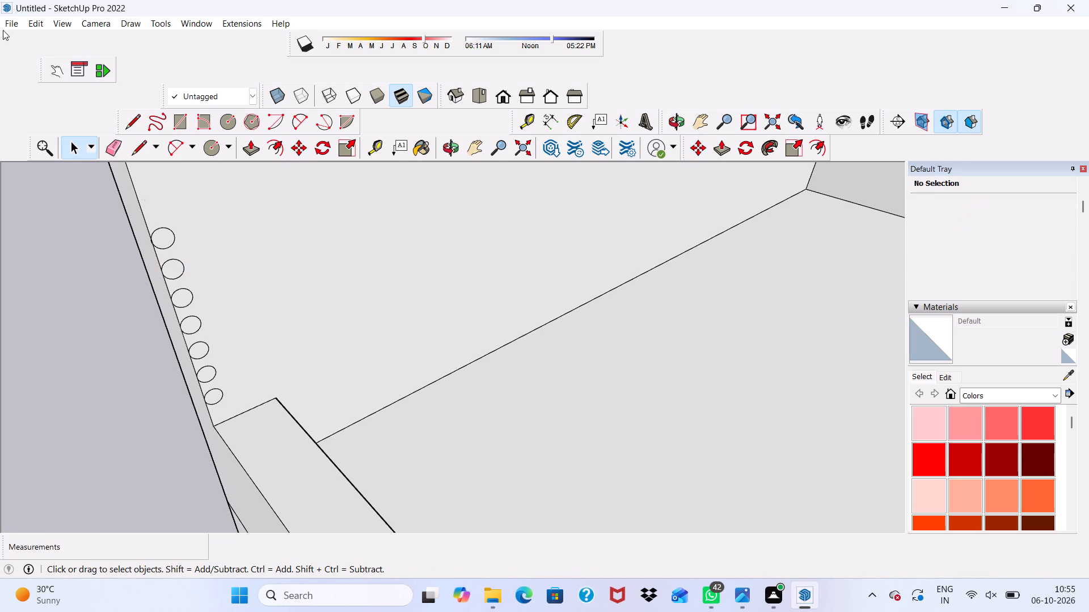
Push/Pull the topmost circle into a rail about 38' 10" long, running above the front parapet to the opposite side parapet.
scroll(241, 329, up, 2)
click(145, 212)
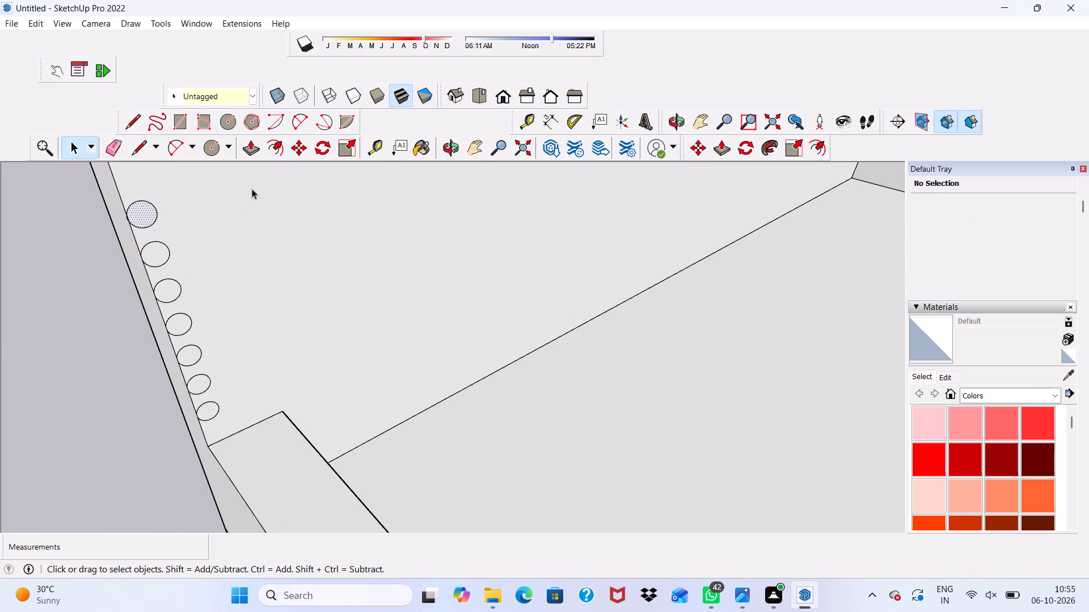
click(259, 146)
scroll(146, 206, up, 1)
click(146, 205)
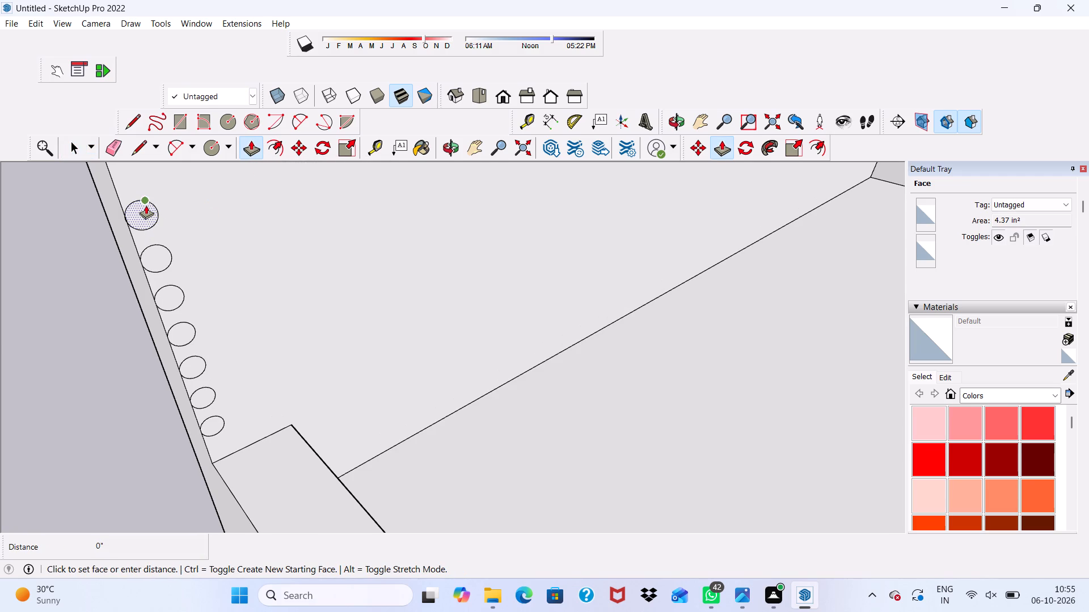
scroll(188, 233, down, 14)
scroll(290, 245, up, 1)
scroll(290, 249, down, 5)
scroll(373, 320, up, 1)
scroll(425, 311, down, 4)
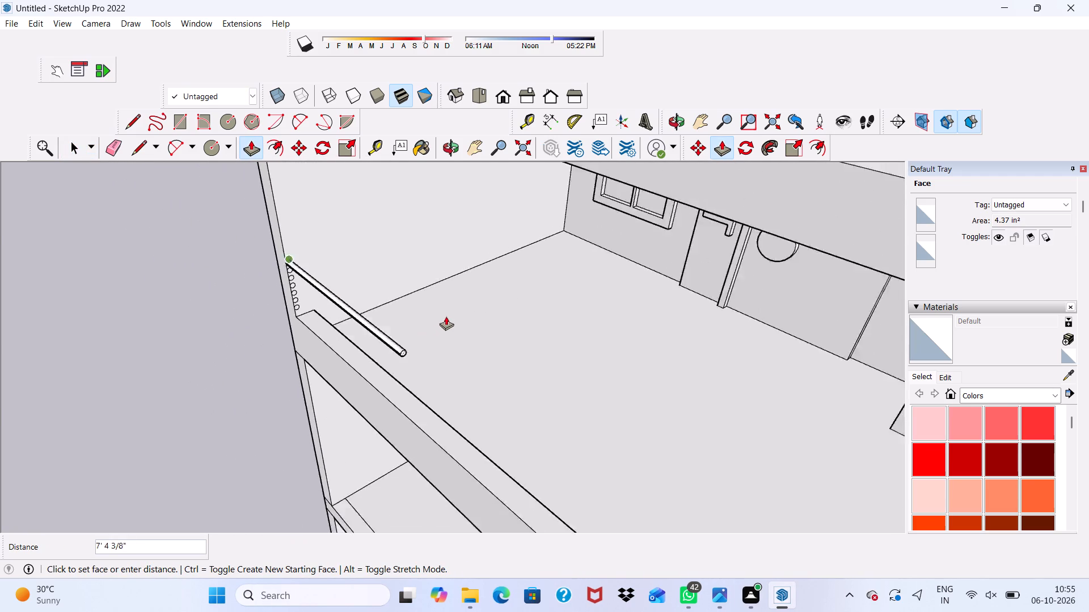
scroll(446, 316, down, 6)
scroll(508, 361, up, 3)
scroll(518, 428, down, 1)
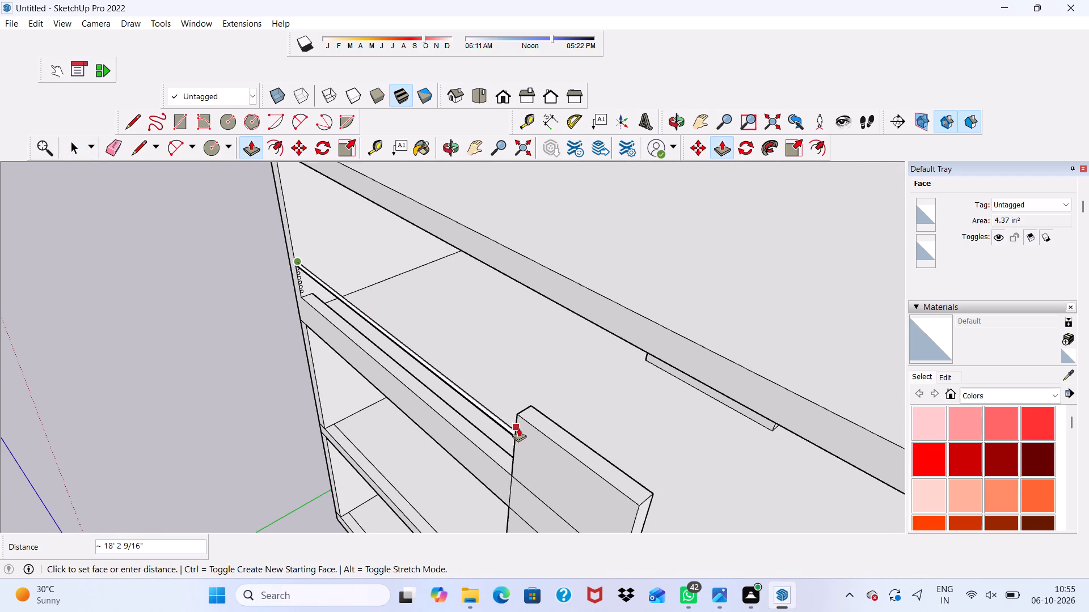
middle_drag(552, 422, 711, 306)
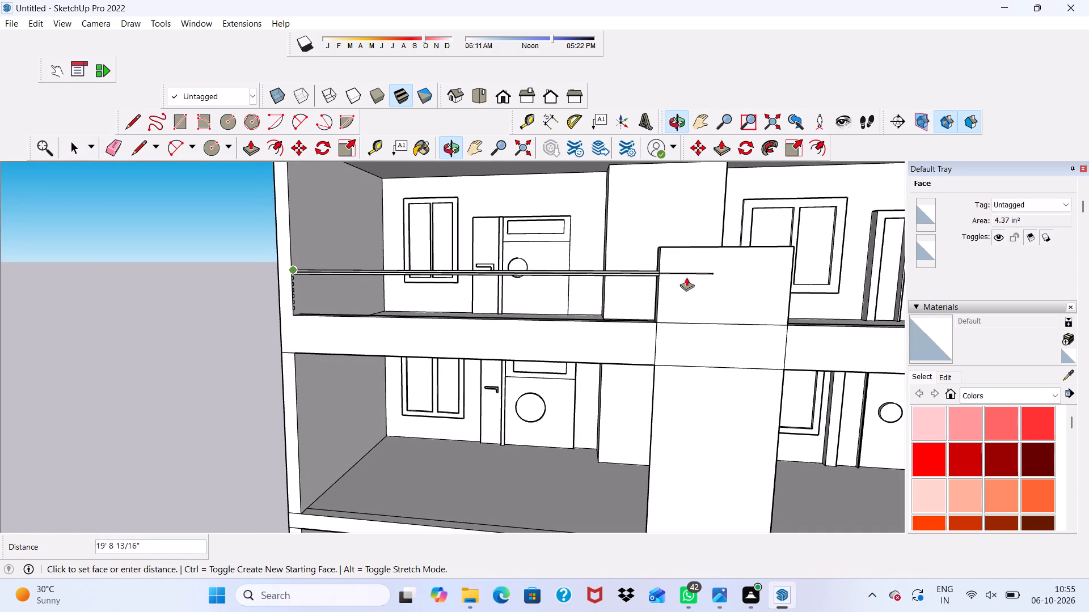
scroll(652, 289, up, 1)
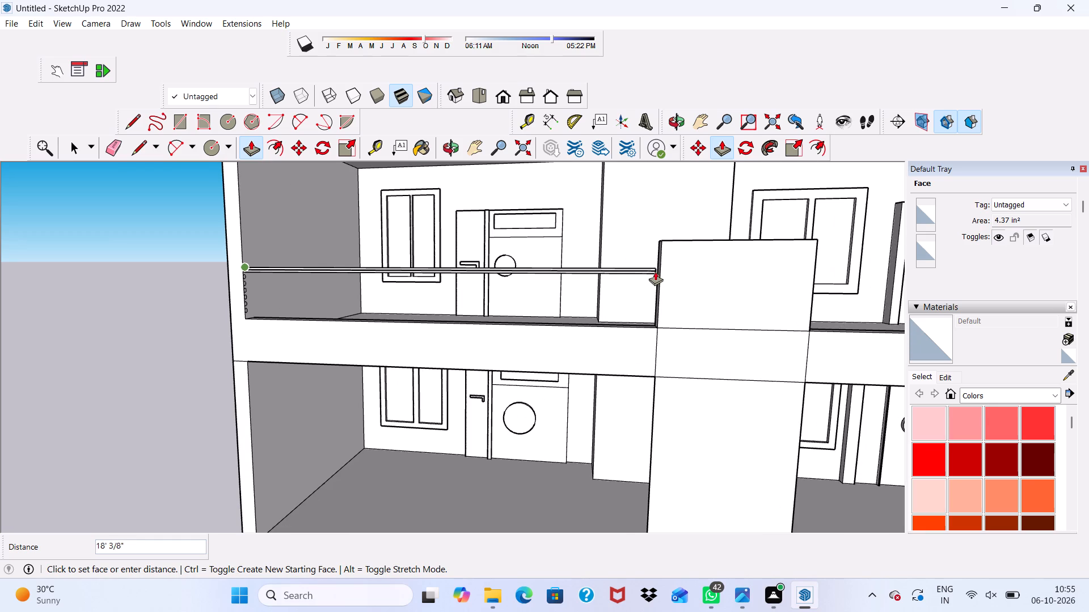
scroll(769, 258, down, 4)
scroll(797, 257, up, 1)
scroll(800, 257, down, 3)
scroll(800, 260, up, 1)
scroll(796, 262, down, 1)
scroll(793, 264, up, 1)
scroll(792, 265, down, 5)
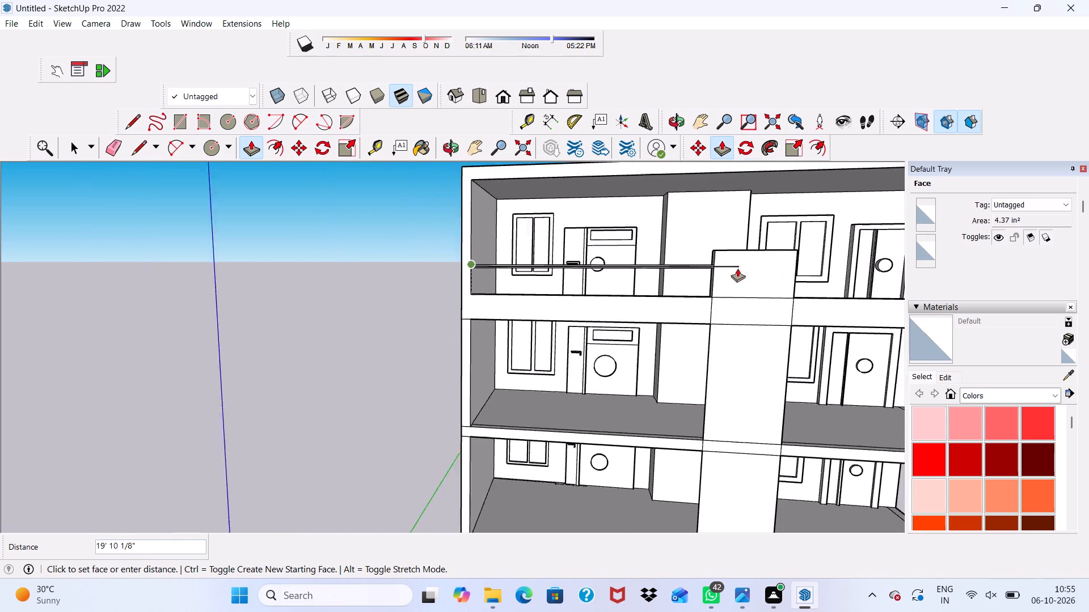
scroll(737, 268, down, 5)
scroll(798, 265, up, 16)
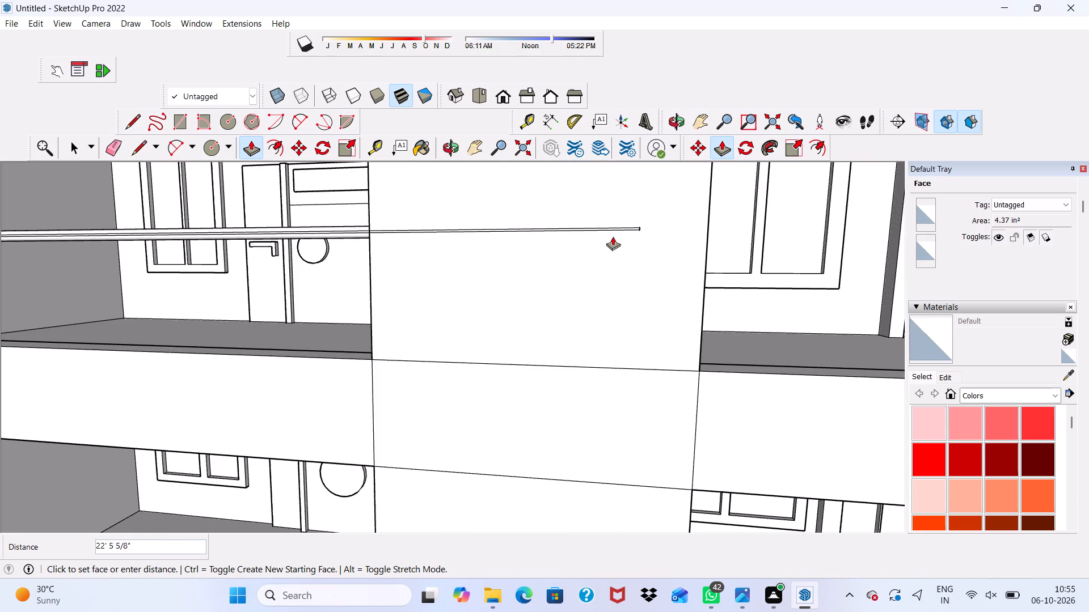
scroll(612, 236, down, 12)
scroll(592, 239, up, 1)
scroll(592, 240, down, 1)
scroll(592, 240, up, 1)
scroll(592, 240, down, 6)
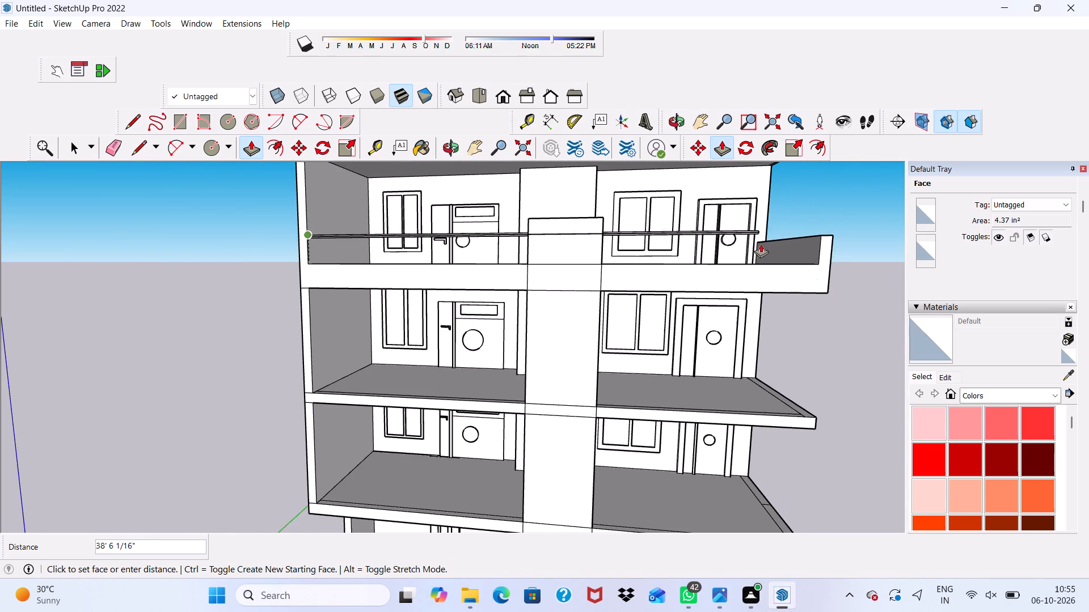
scroll(800, 233, down, 1)
scroll(799, 236, up, 1)
scroll(801, 237, down, 2)
middle_drag(807, 236, 750, 292)
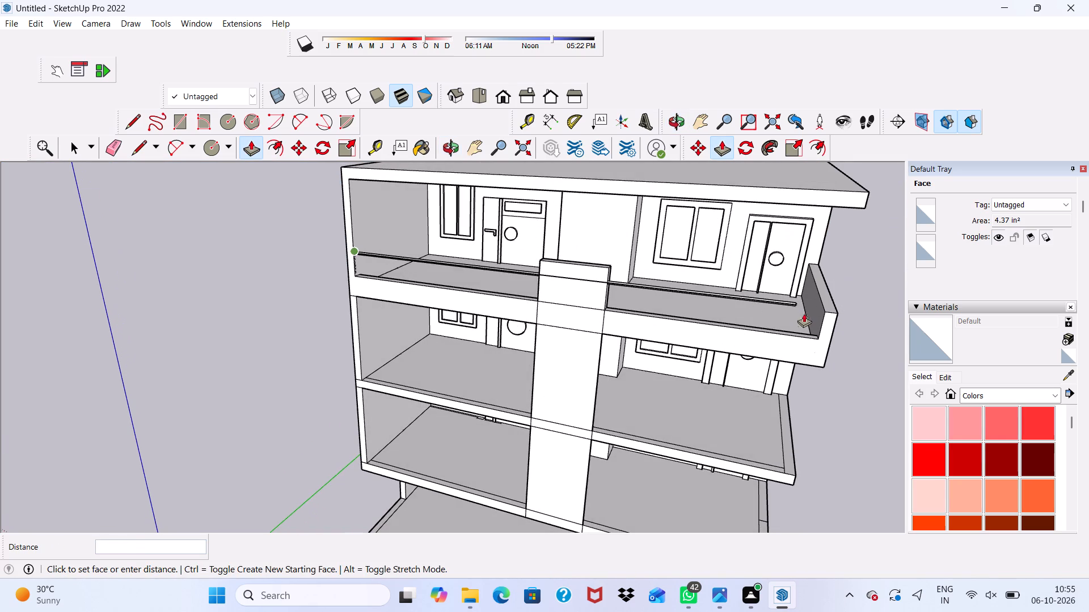
click(833, 305)
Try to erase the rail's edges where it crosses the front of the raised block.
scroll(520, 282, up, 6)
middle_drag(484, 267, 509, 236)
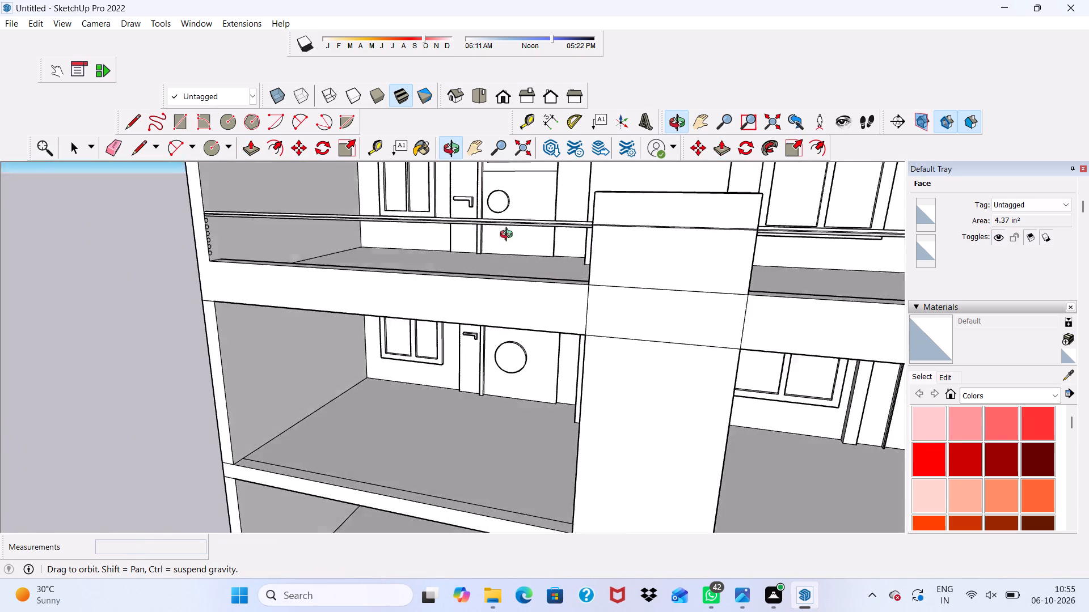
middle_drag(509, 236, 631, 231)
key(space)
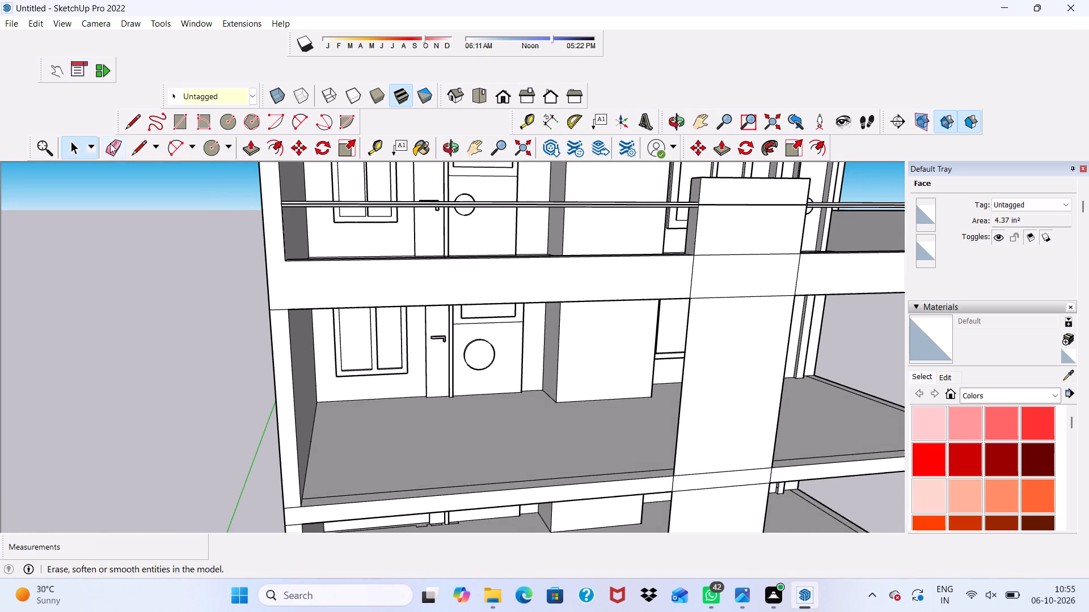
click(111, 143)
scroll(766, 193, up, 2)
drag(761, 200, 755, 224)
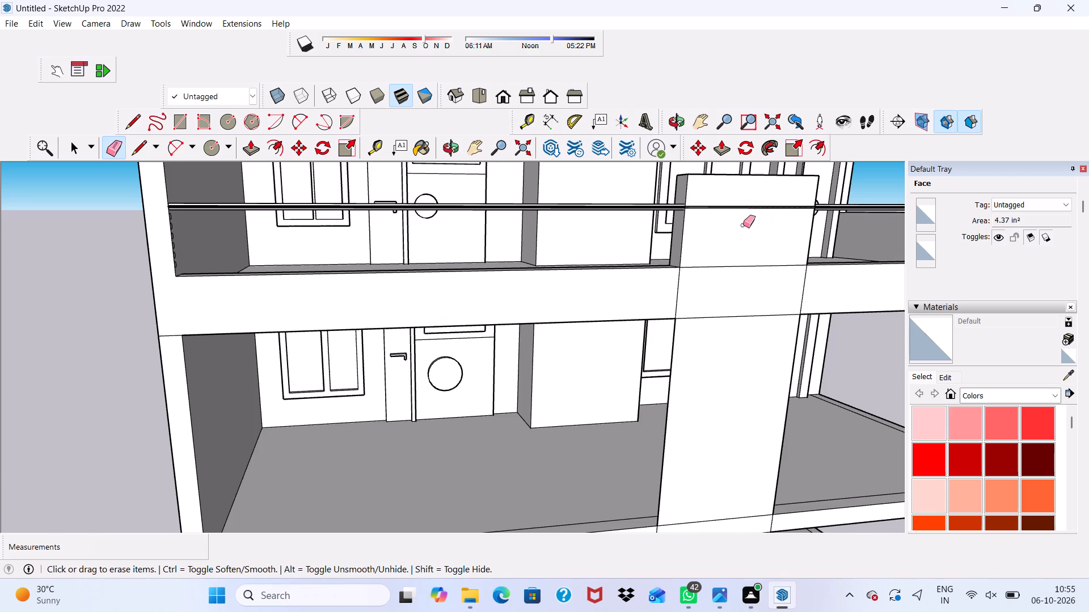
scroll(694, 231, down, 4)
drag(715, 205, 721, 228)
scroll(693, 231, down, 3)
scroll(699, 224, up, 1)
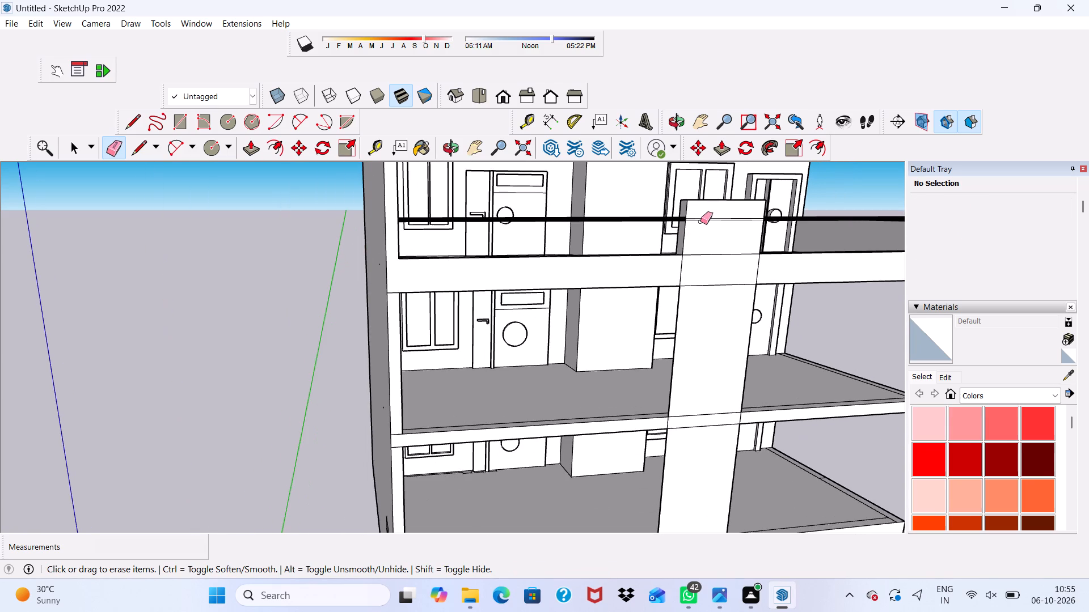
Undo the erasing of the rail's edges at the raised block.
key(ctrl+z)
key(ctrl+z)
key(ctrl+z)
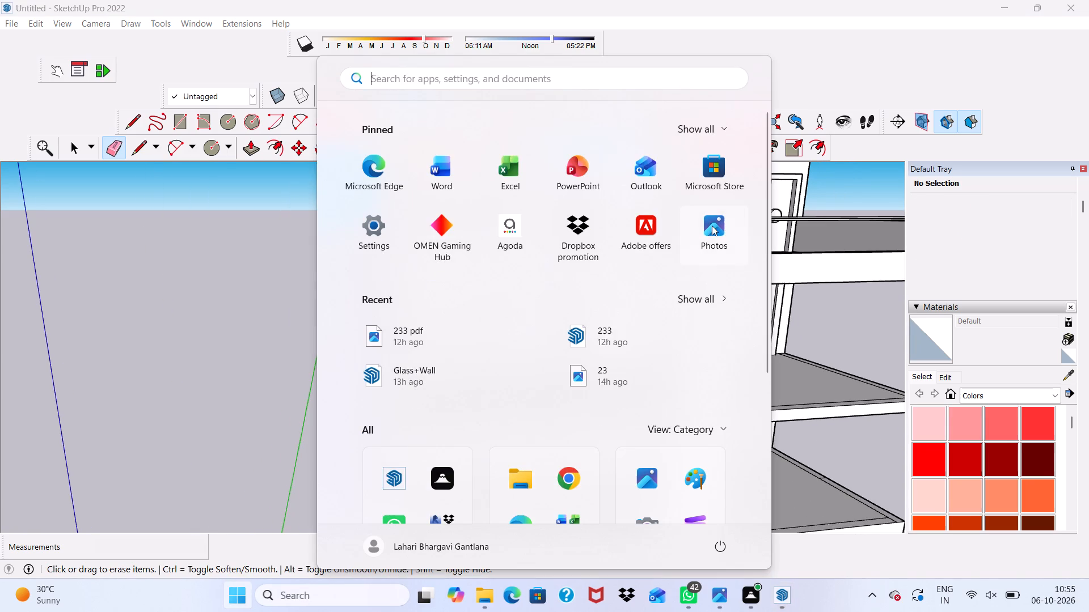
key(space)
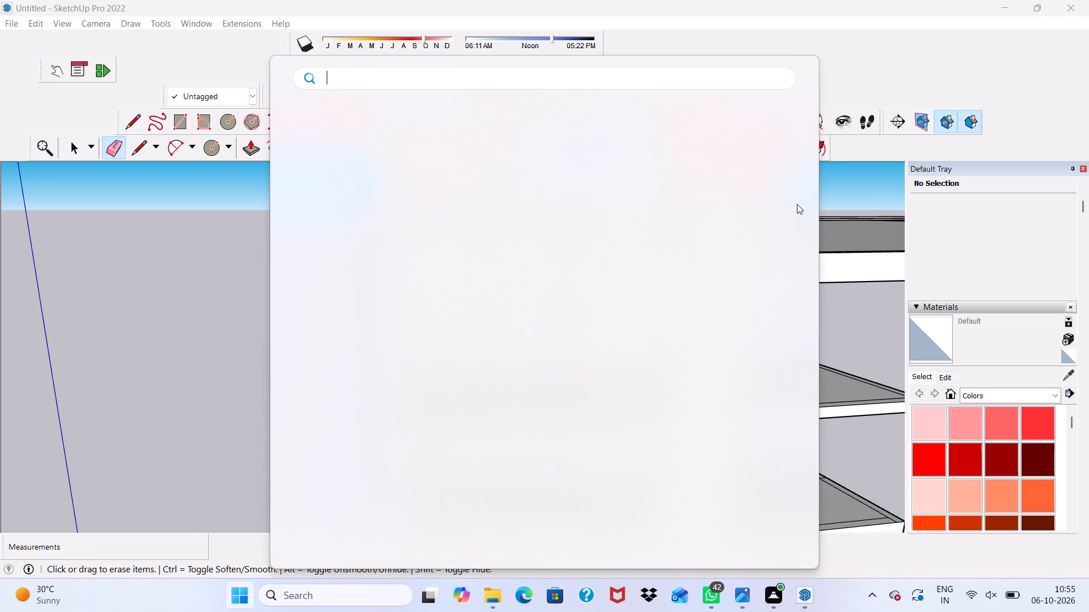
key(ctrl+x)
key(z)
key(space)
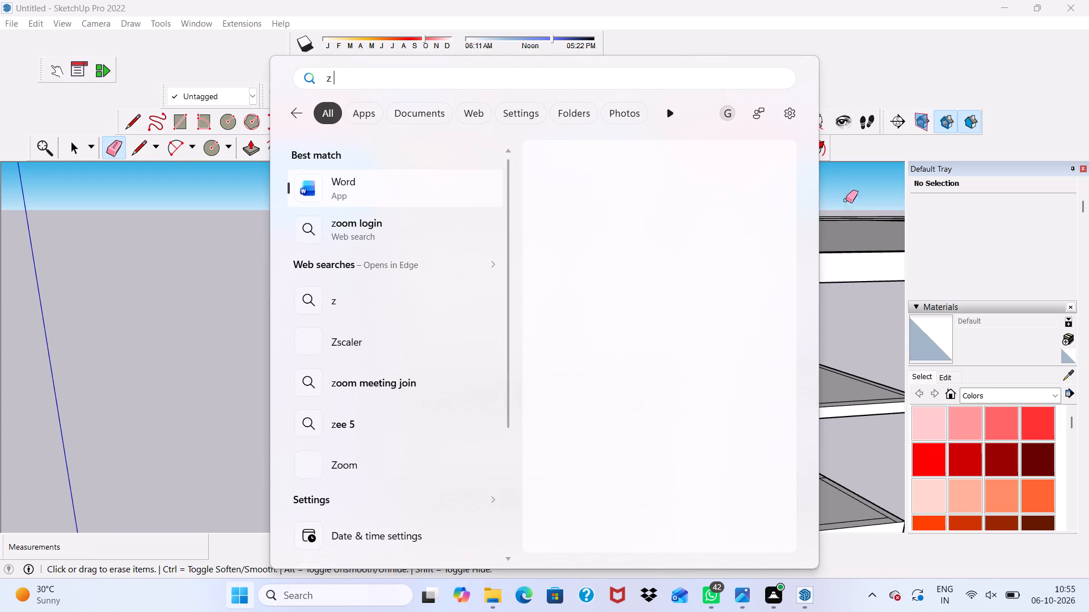
Undo the Push/Pull of the rail running above the top balcony's front parapet.
key(space)
click(856, 193)
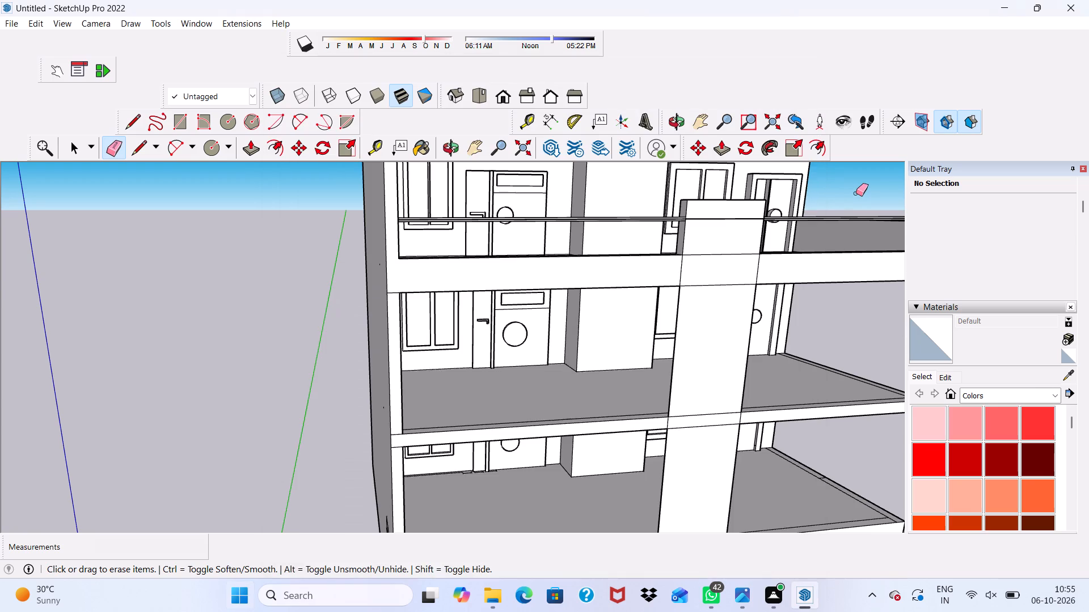
key(space)
scroll(772, 202, down, 4)
middle_drag(752, 223, 659, 266)
middle_drag(657, 267, 651, 267)
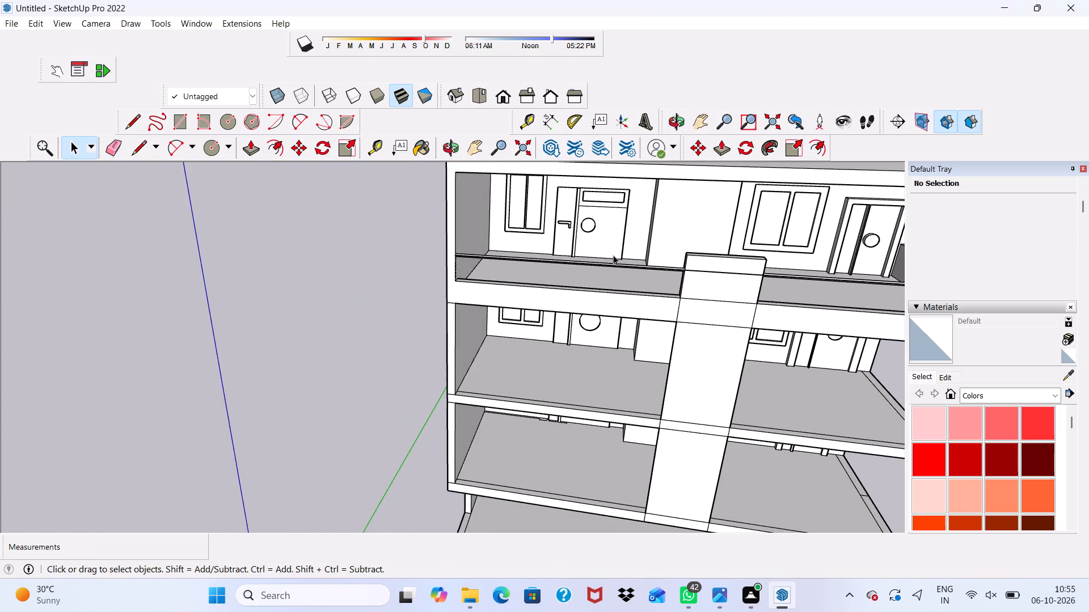
key(ctrl+z)
Undo the column of circle copies down the side wall's front edge, keeping only the topmost circle.
scroll(692, 241, down, 3)
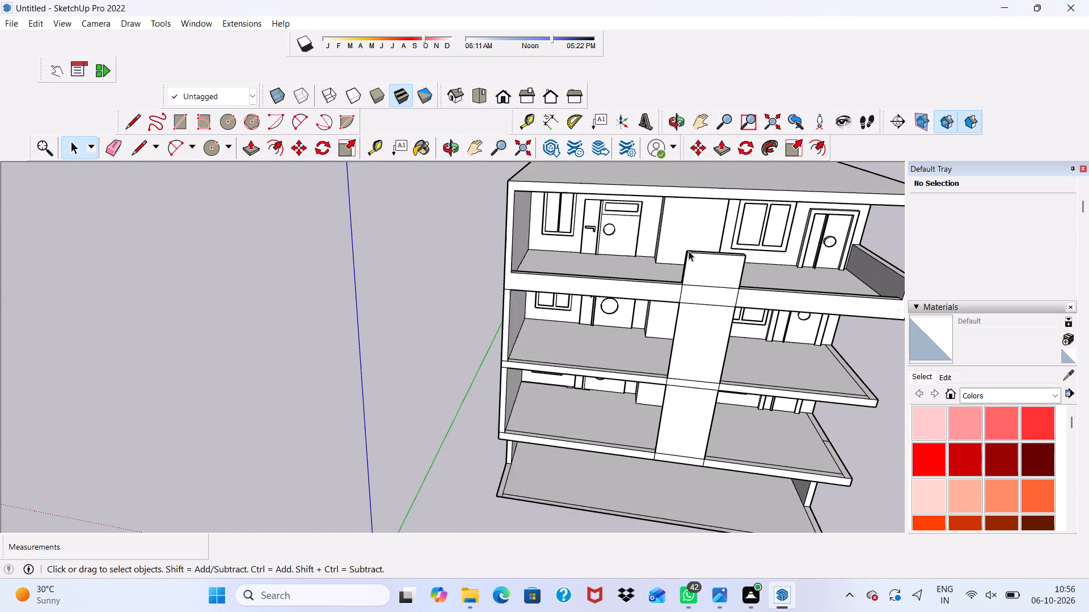
middle_drag(689, 251, 515, 291)
scroll(644, 294, up, 4)
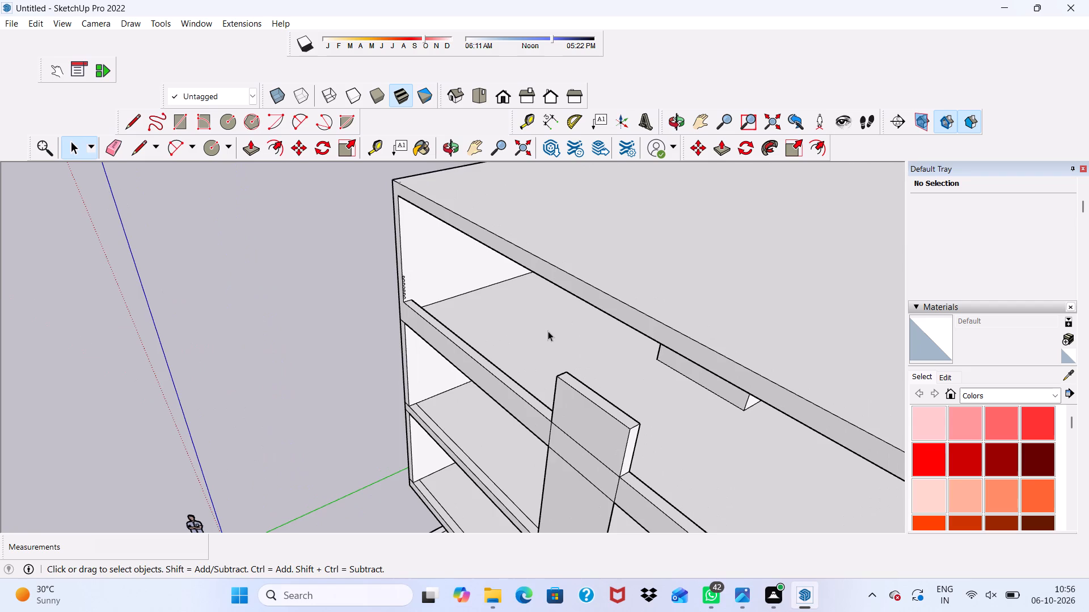
scroll(613, 311, down, 1)
middle_drag(613, 311, 839, 299)
middle_drag(854, 295, 873, 289)
scroll(669, 299, up, 4)
scroll(491, 307, down, 1)
scroll(472, 315, up, 1)
scroll(440, 323, down, 1)
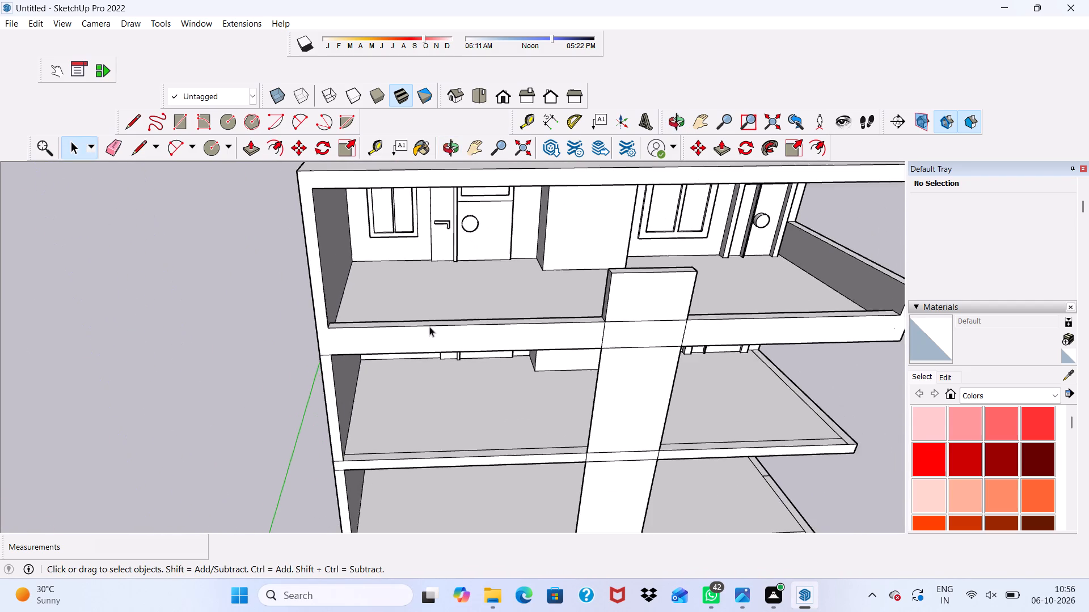
scroll(429, 326, down, 1)
middle_drag(428, 326, 261, 347)
middle_click(261, 347)
scroll(280, 322, up, 3)
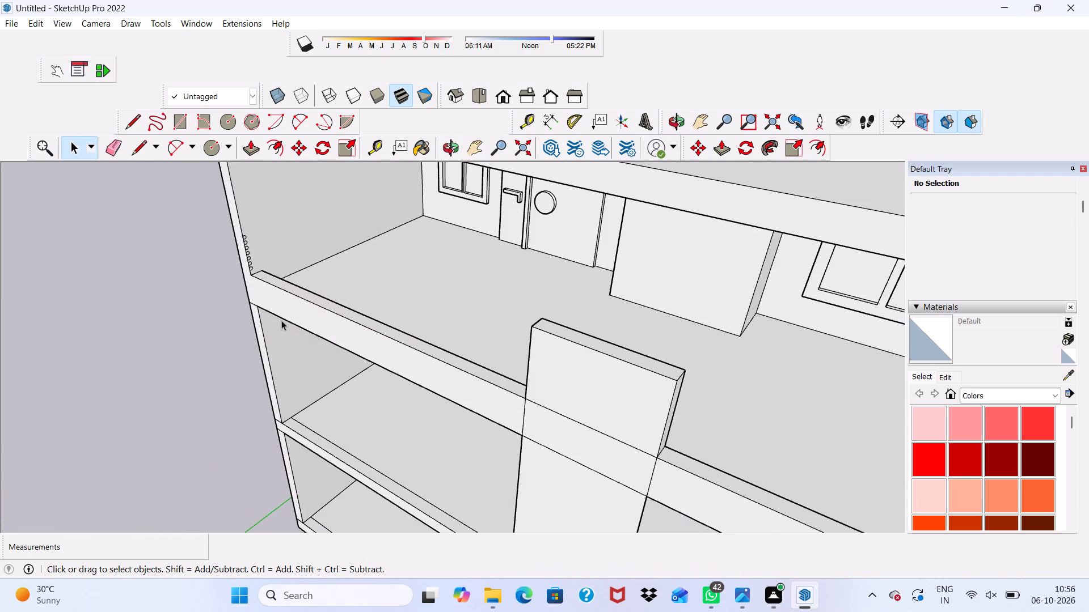
key(ctrl+z)
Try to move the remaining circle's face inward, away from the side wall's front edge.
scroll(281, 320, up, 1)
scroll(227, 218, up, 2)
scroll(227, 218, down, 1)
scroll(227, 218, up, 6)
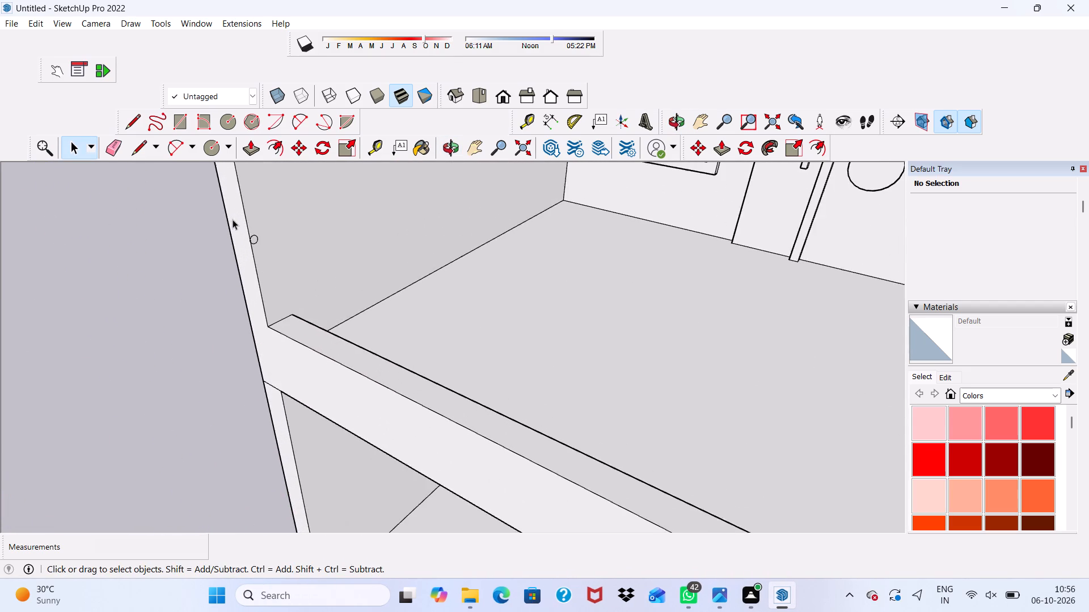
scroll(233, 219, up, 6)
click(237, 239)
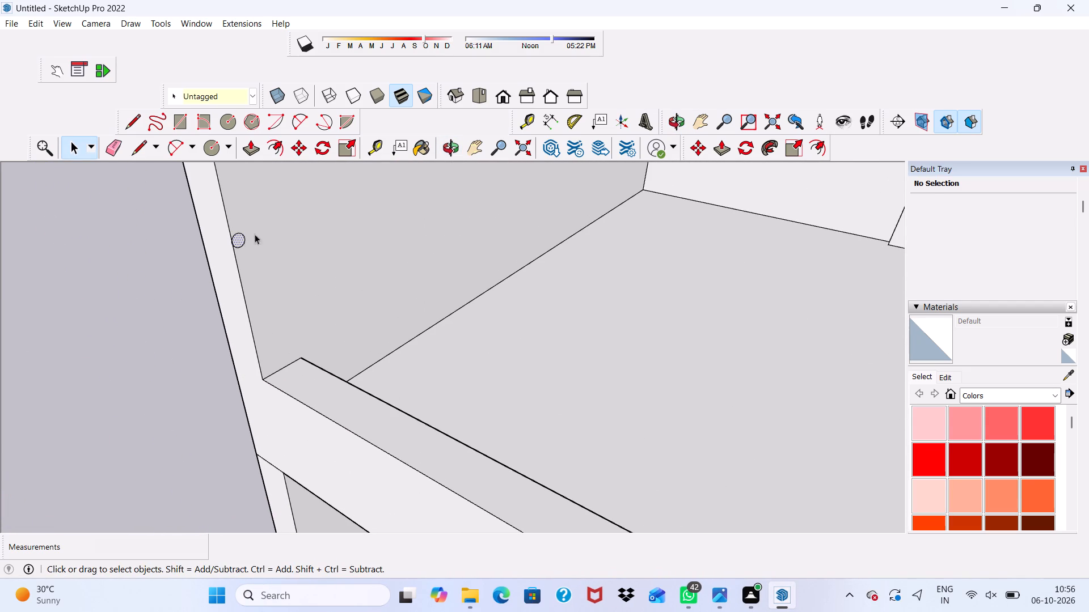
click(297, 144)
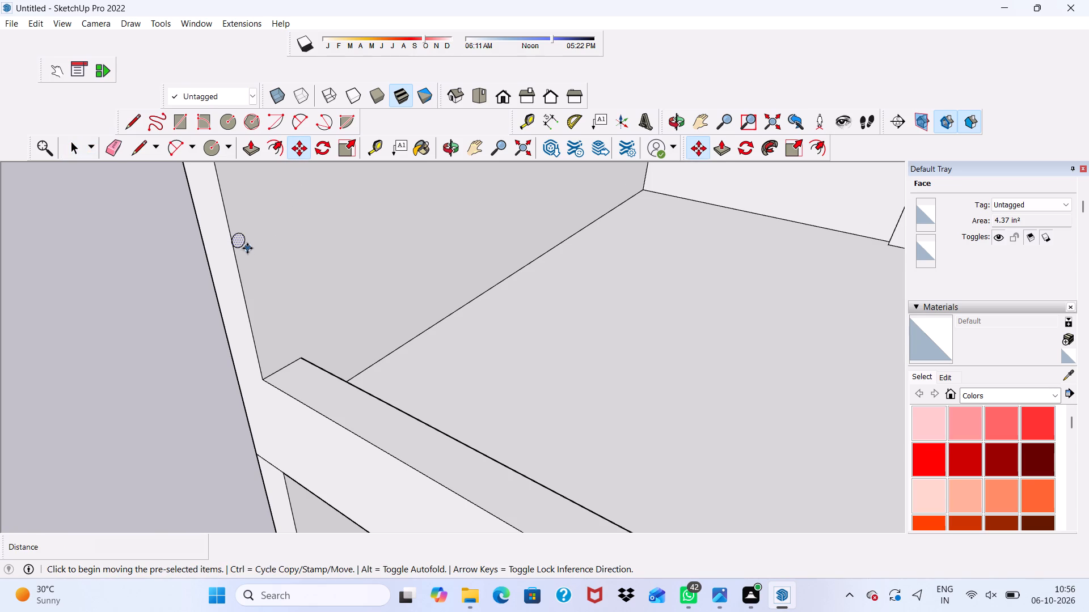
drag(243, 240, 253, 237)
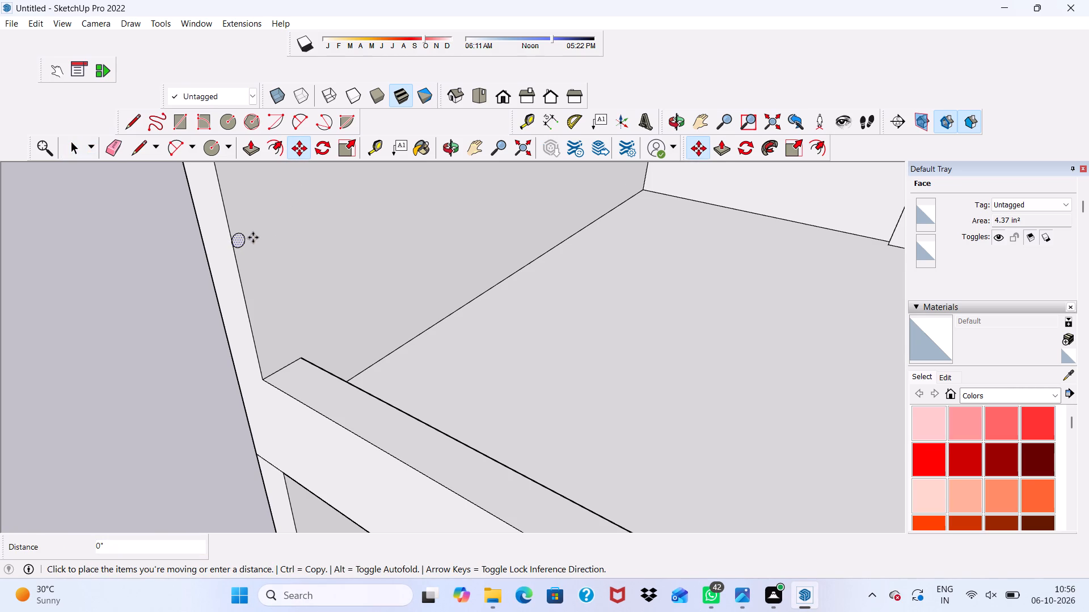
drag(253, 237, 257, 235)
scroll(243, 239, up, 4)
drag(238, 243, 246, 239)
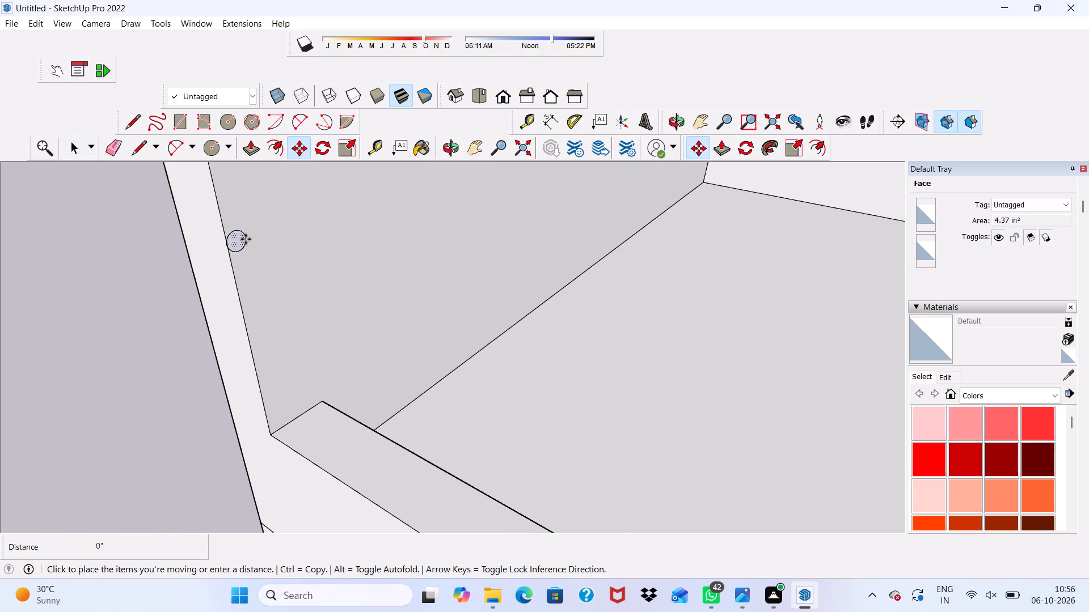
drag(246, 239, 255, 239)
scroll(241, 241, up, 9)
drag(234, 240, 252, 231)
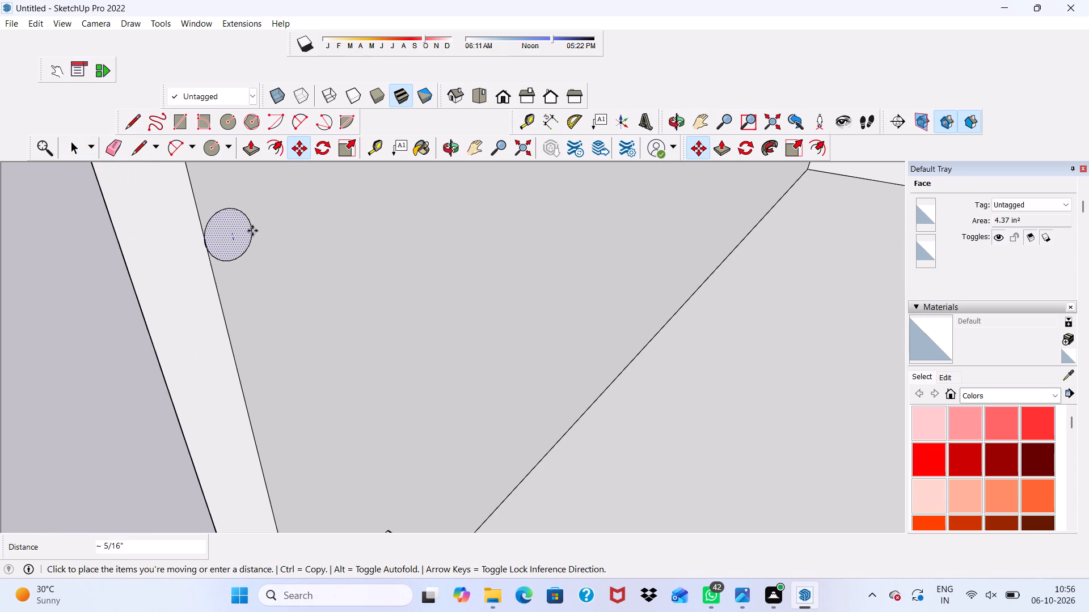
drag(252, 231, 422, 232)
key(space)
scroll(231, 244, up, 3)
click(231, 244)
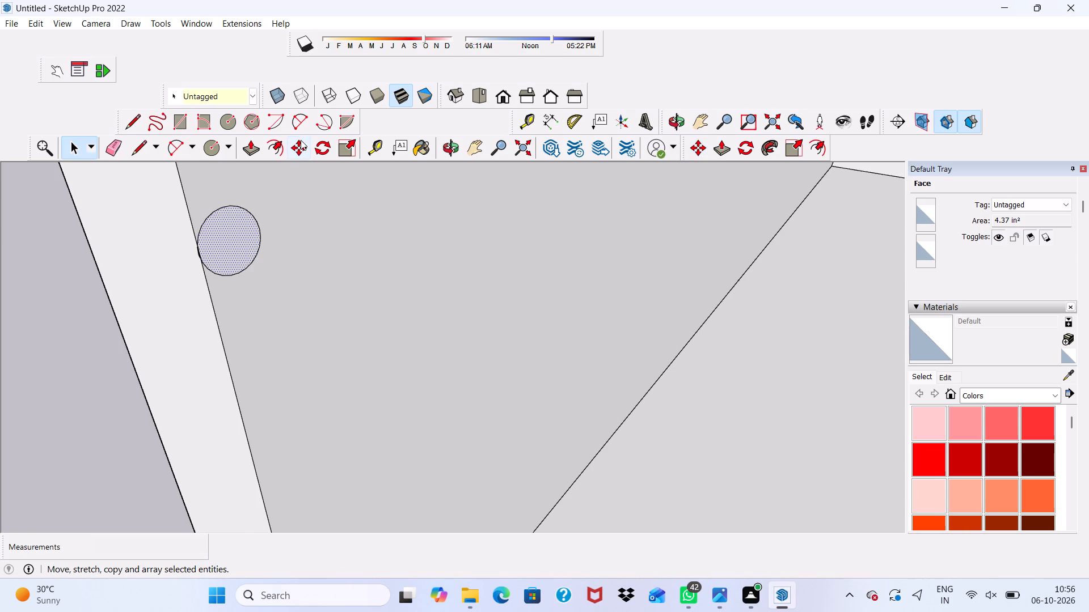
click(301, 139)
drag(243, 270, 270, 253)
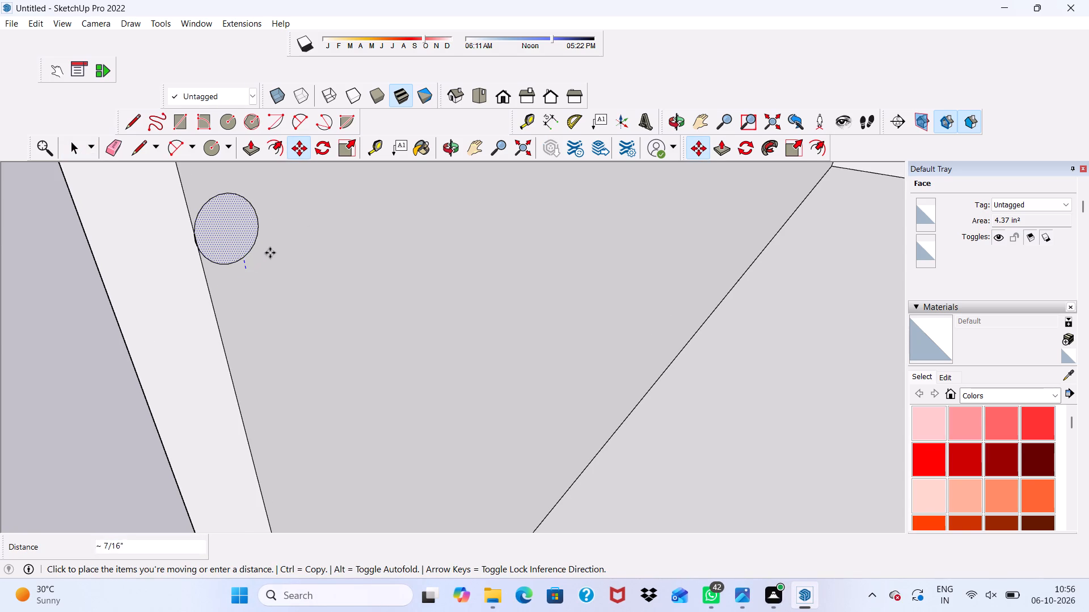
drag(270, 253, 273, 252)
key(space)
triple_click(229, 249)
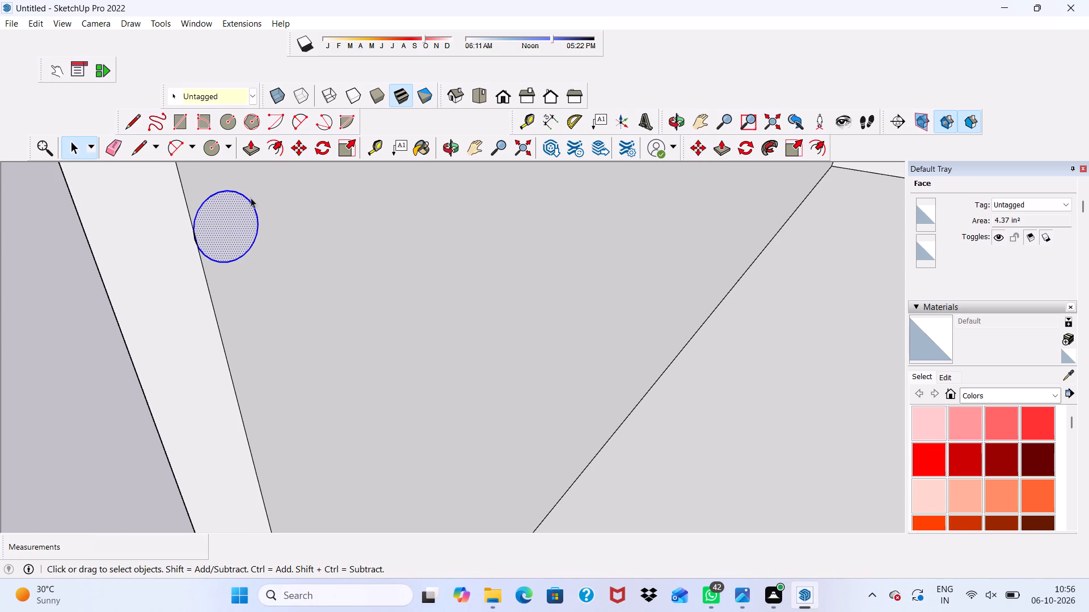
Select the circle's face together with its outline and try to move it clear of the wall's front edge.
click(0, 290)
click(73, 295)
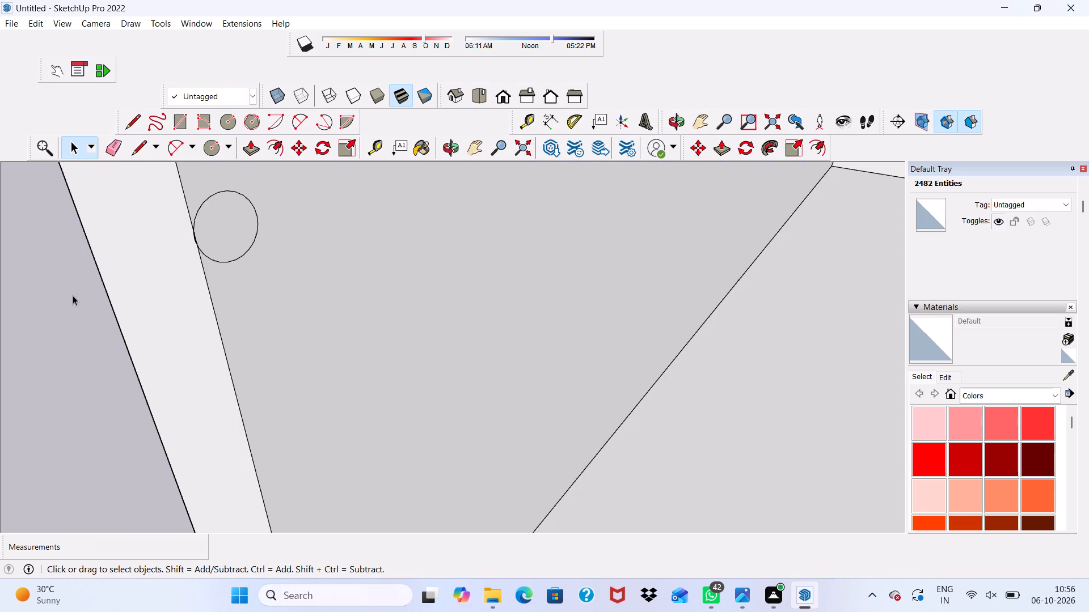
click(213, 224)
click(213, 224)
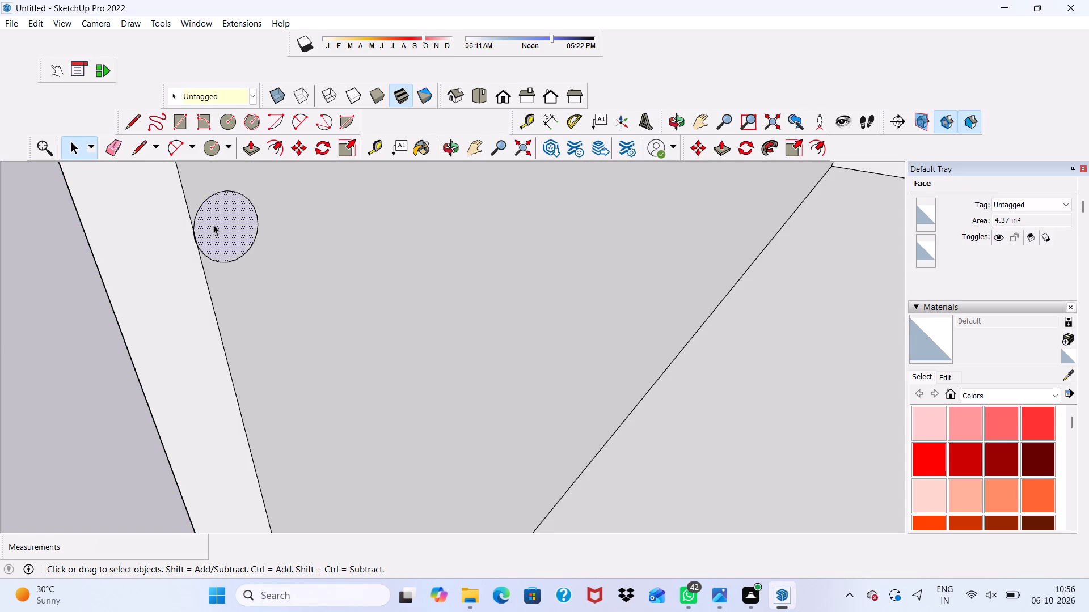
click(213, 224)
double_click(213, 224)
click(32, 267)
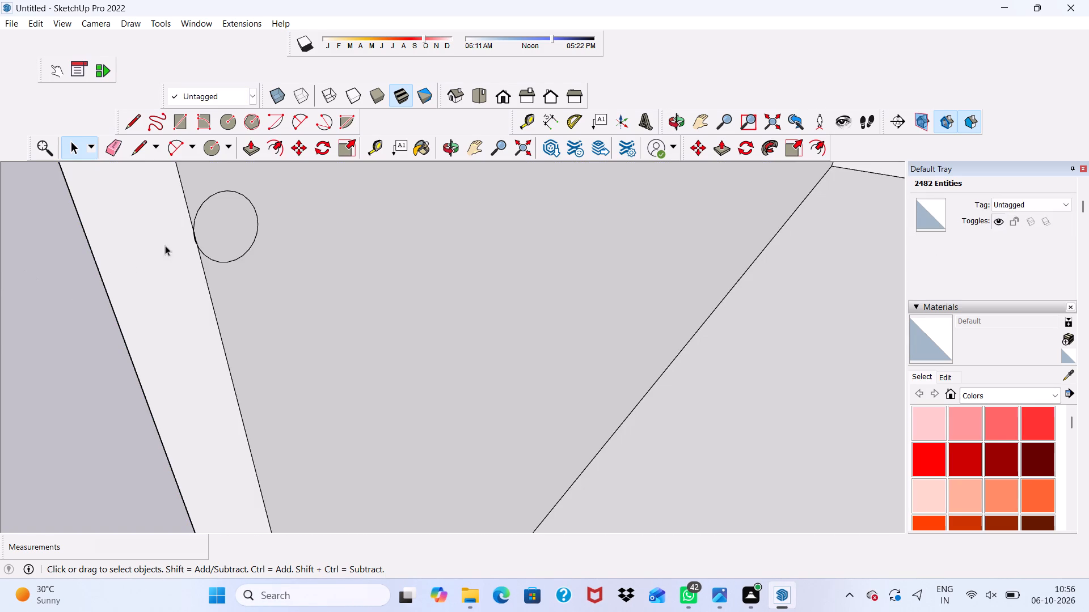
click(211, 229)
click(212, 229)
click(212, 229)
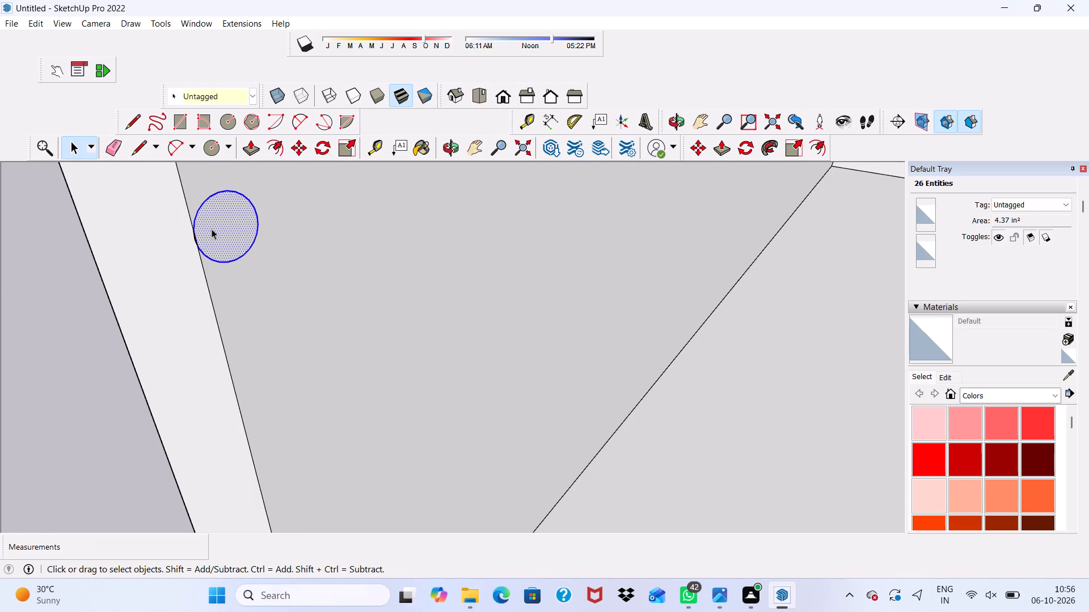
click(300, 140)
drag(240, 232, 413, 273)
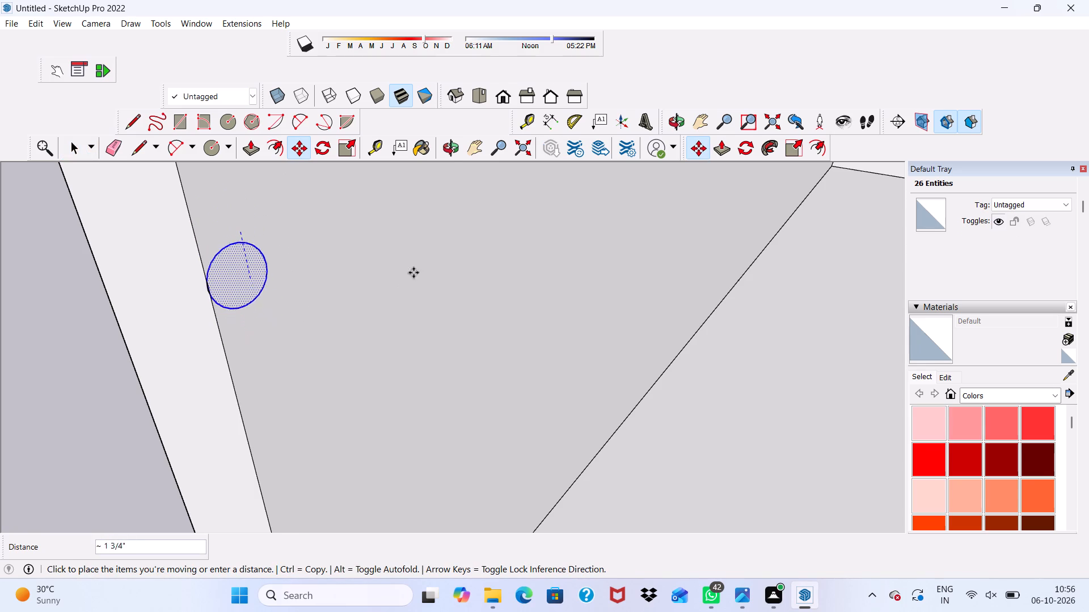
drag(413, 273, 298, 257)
Undo the circle's moves and the drawing of the circle itself, leaving the side wall face clear.
key(space)
key(ctrl+z)
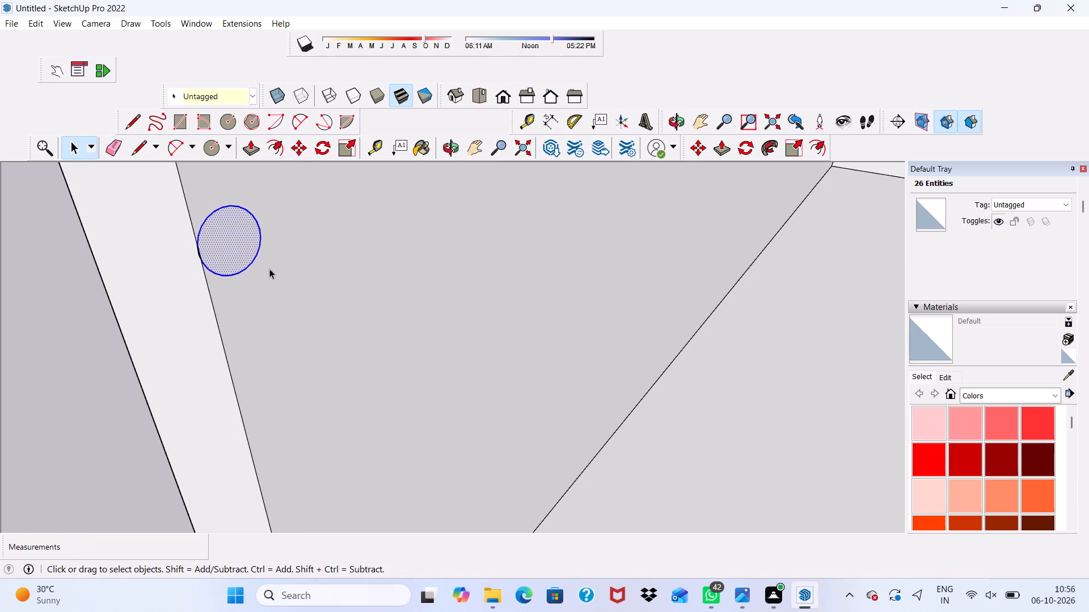
key(ctrl+z)
ctrl+drag(141, 261, 205, 252)
key(ctrl+z)
ctrl+click(206, 252)
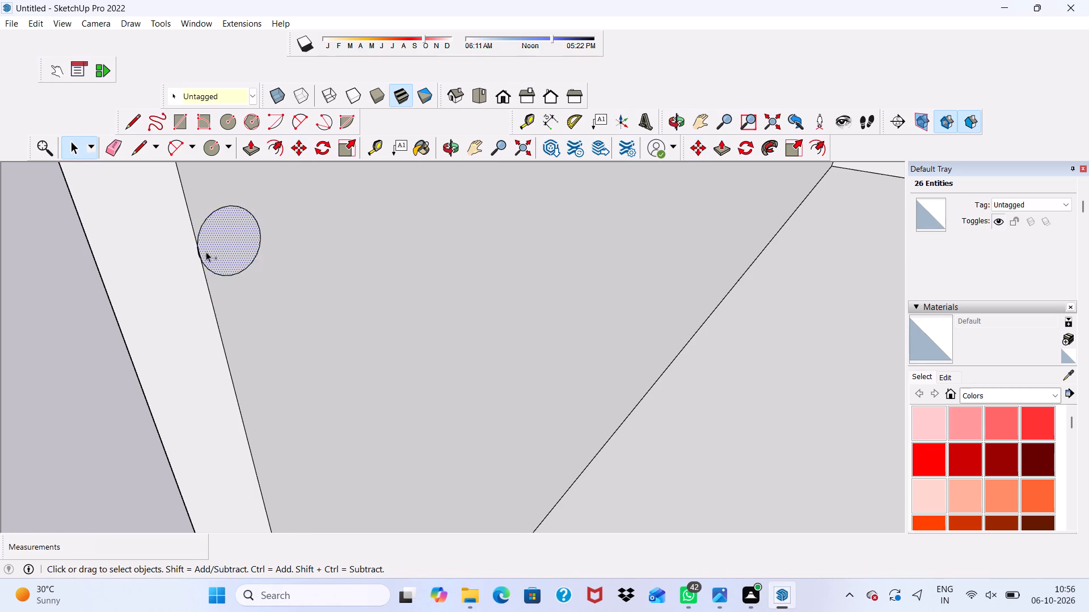
key(ctrl+z)
Draw a circle of 1 3/4" radius on the side wall's inner face, slightly in from its front edge above the parapet.
scroll(222, 247, down, 6)
scroll(239, 257, up, 1)
scroll(239, 257, down, 5)
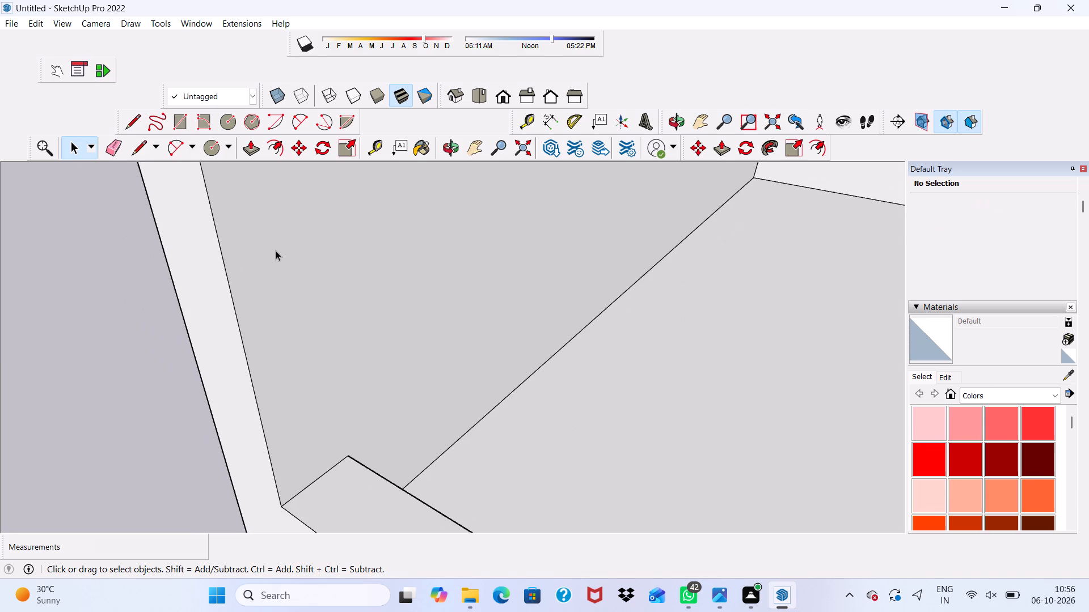
middle_drag(276, 250, 150, 218)
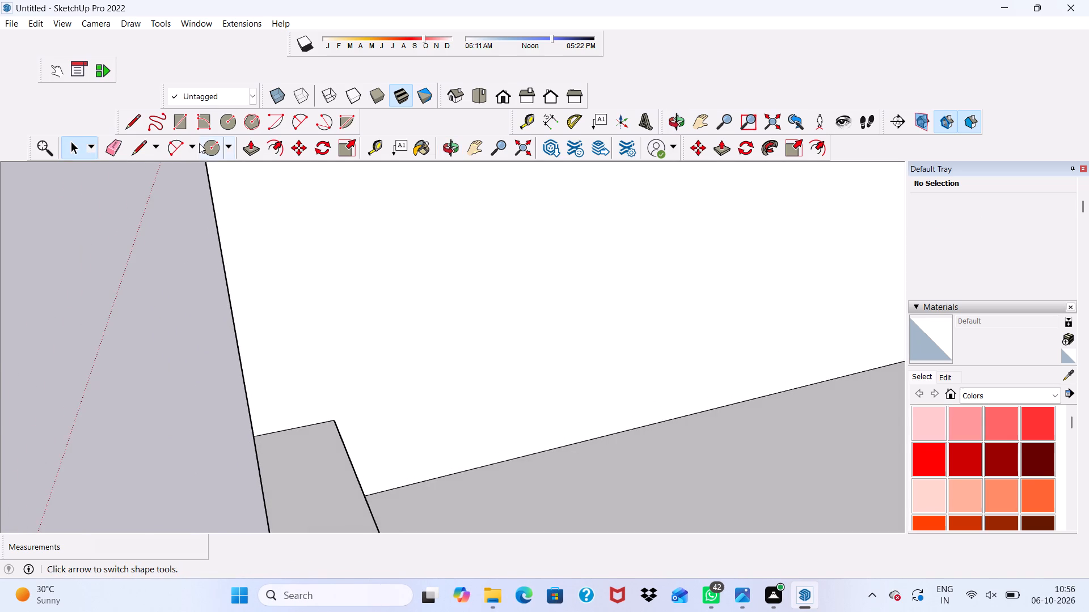
click(213, 142)
scroll(230, 229, down, 4)
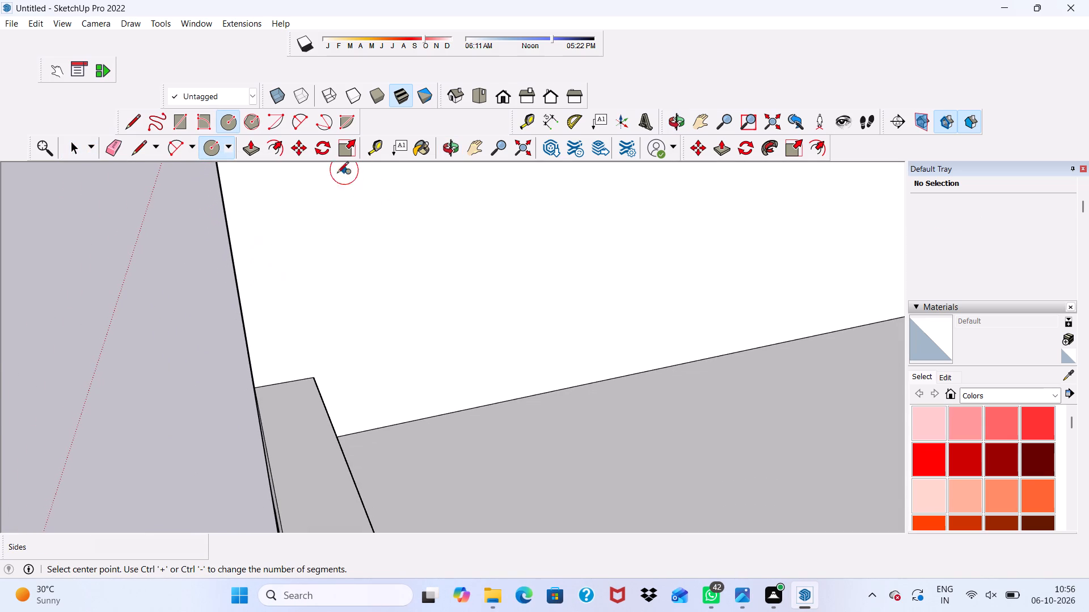
click(249, 193)
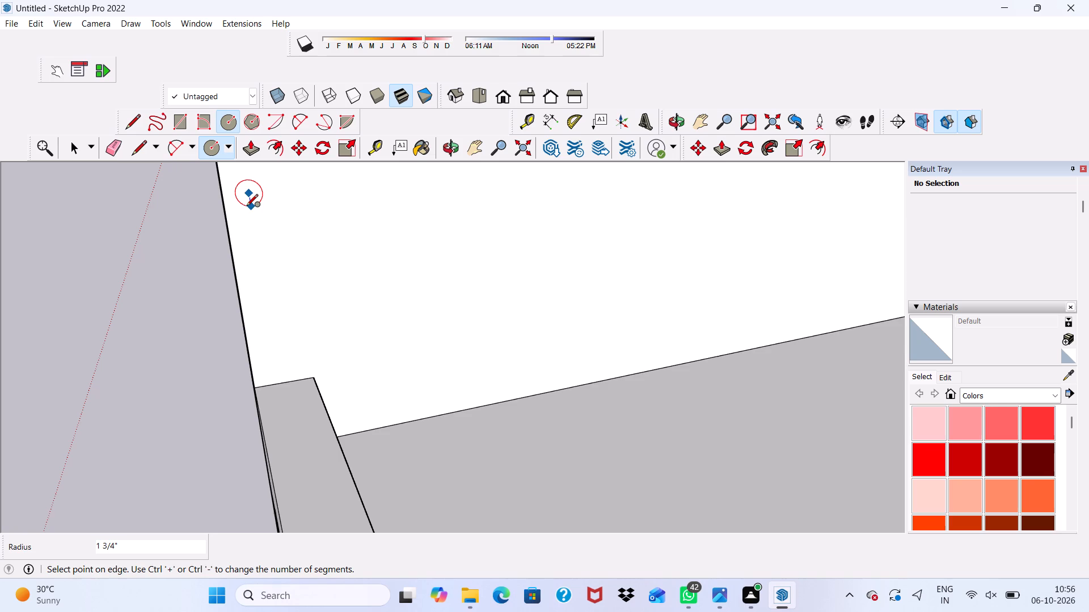
click(246, 207)
key(space)
Copy the circle about 5 5/16" down along the side wall's front edge and multiply the copy by 5 towards the parapet.
click(248, 193)
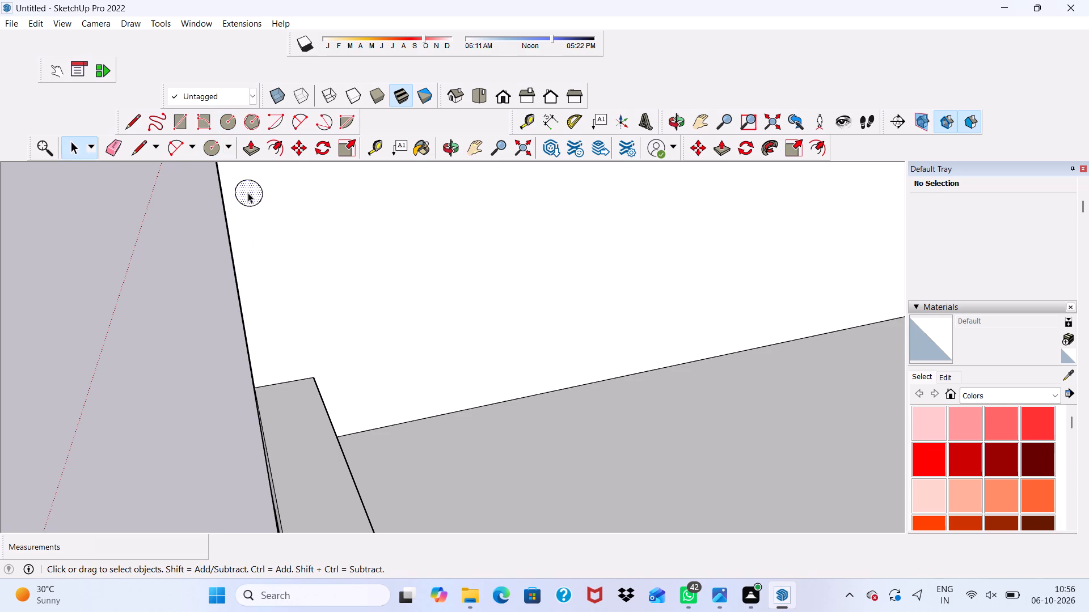
click(301, 142)
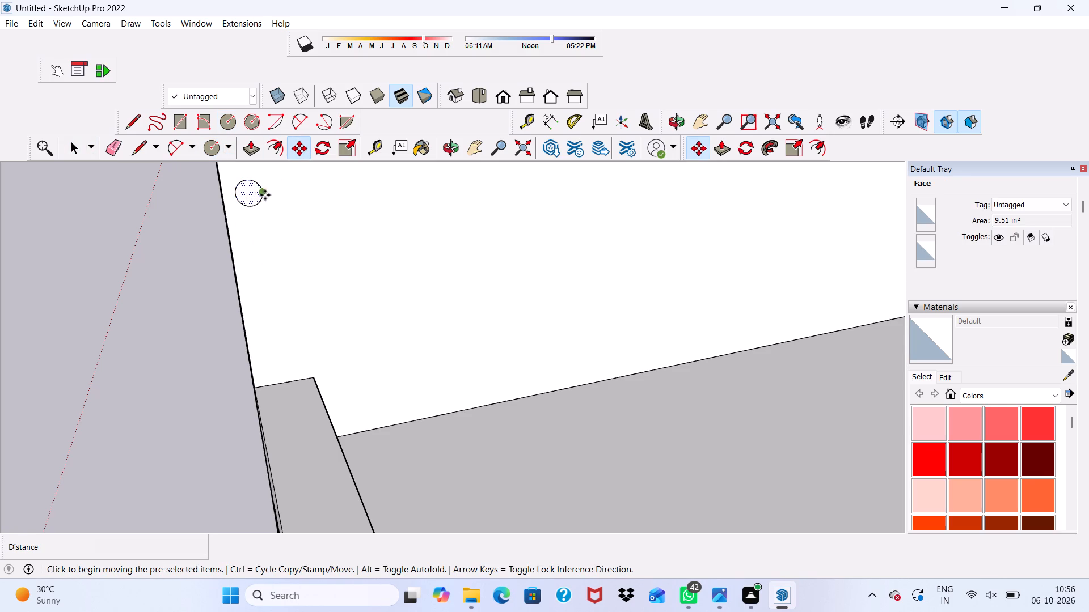
click(244, 194)
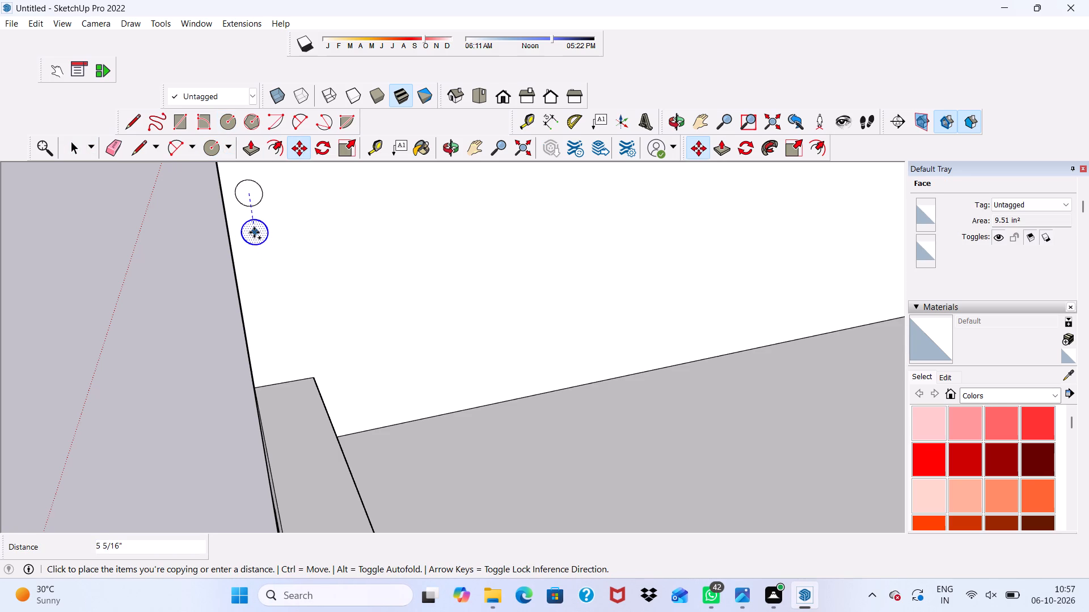
click(254, 232)
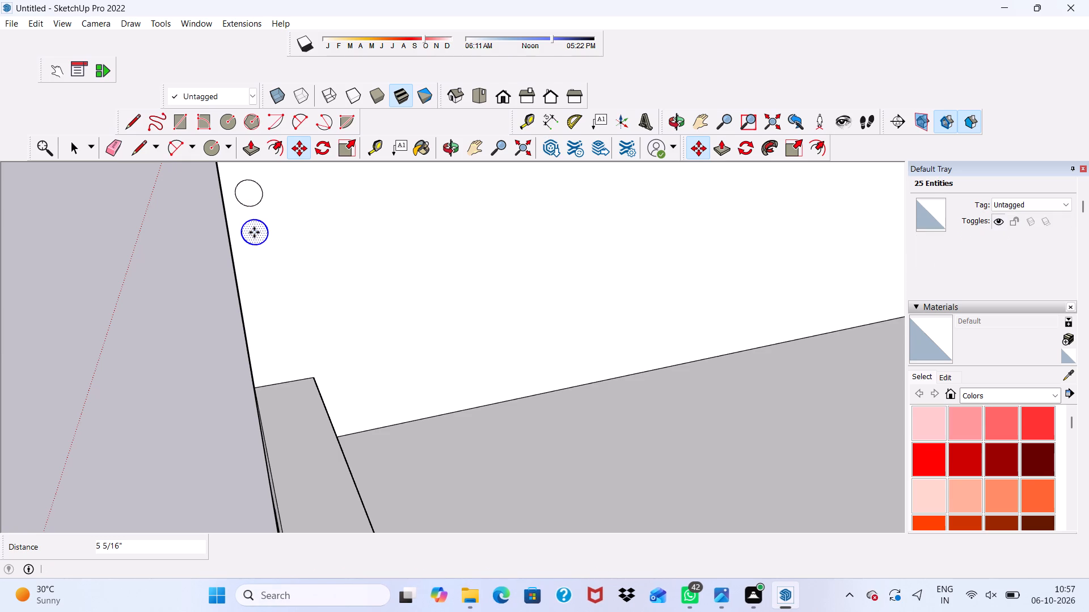
key(shift+asterisk)
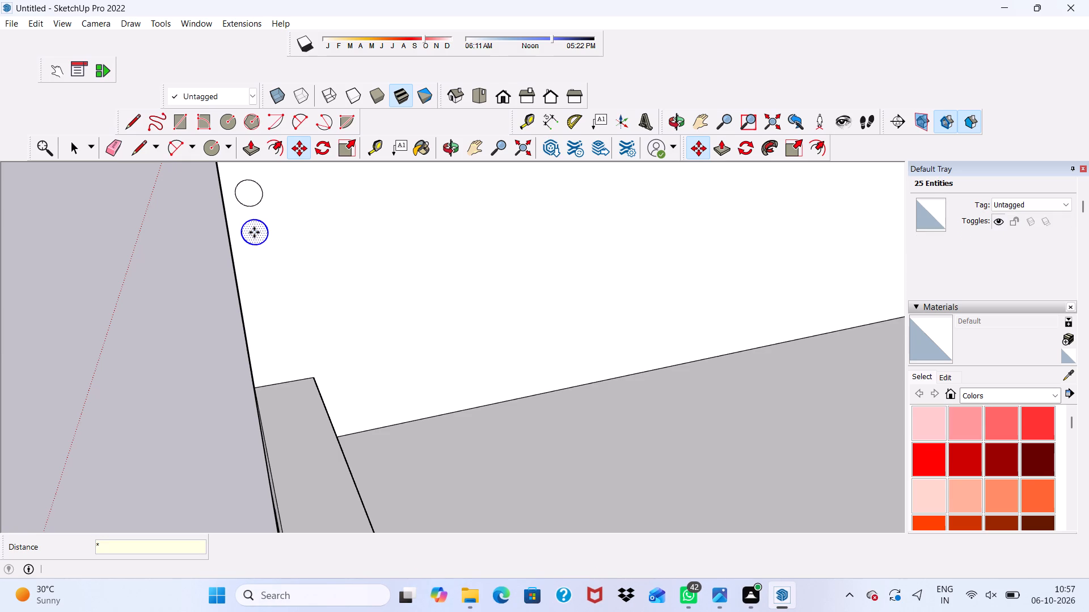
key(5)
key(Return)
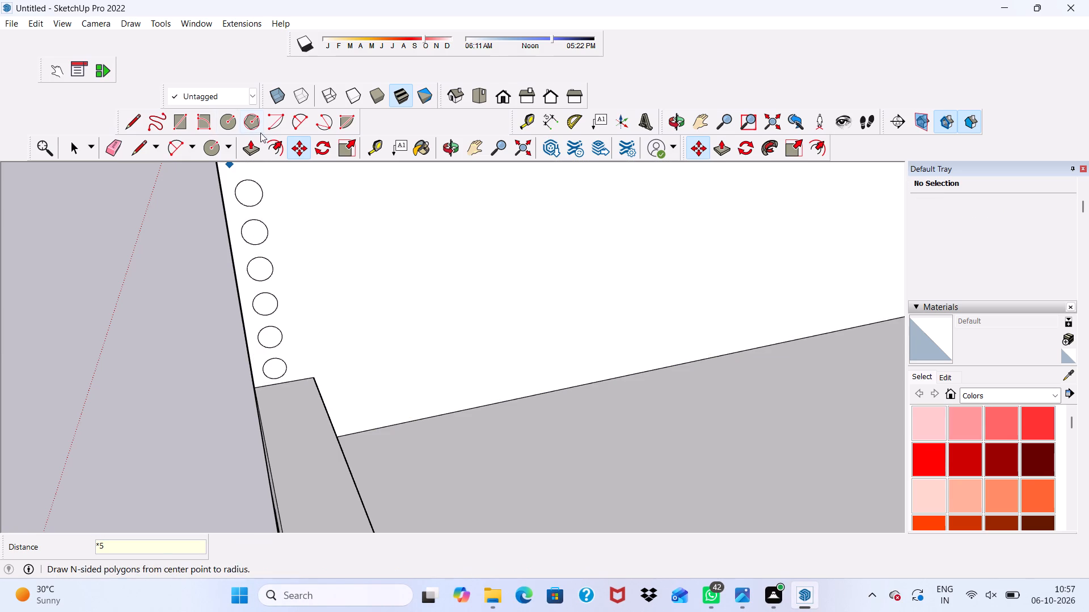
Extrude the topmost circle on the side wall about 39' 1 7/16" across the balcony front to the far end parapet.
scroll(250, 138, up, 3)
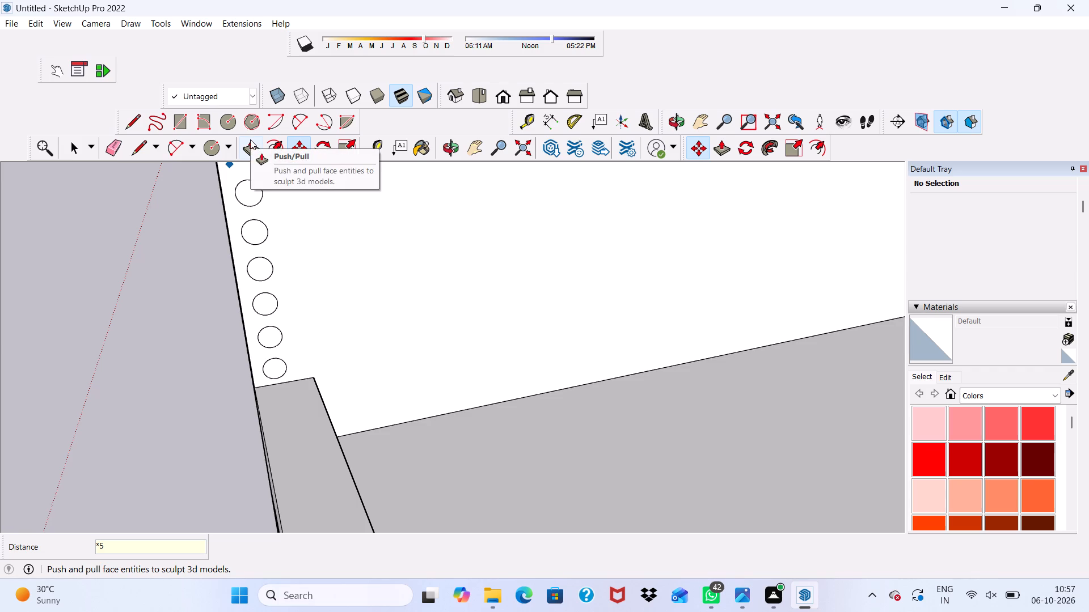
click(250, 139)
click(256, 189)
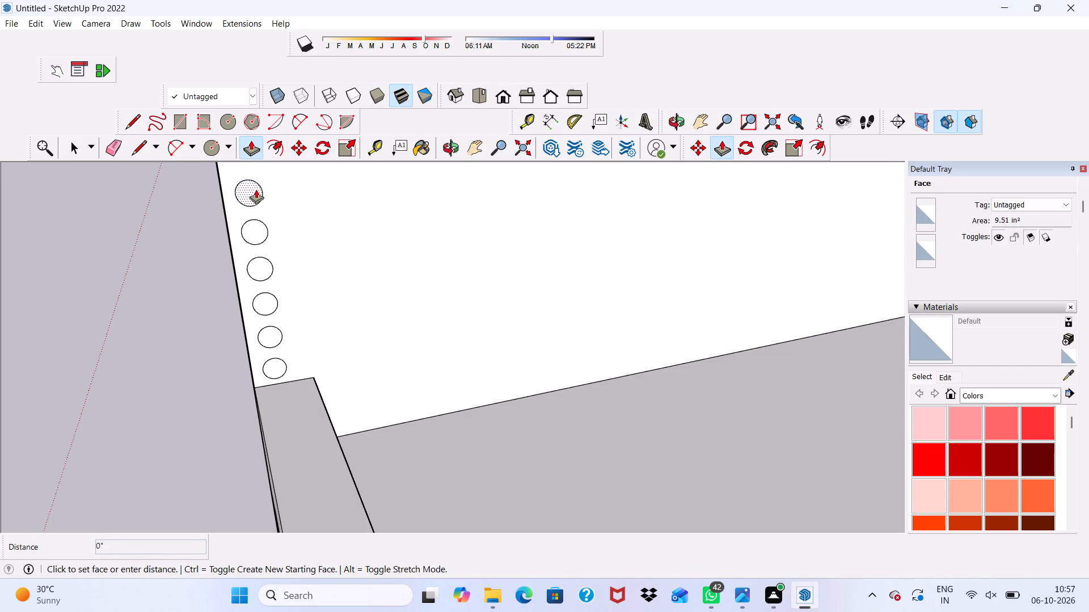
scroll(264, 205, down, 8)
scroll(292, 217, up, 1)
scroll(289, 218, down, 4)
scroll(298, 219, up, 1)
scroll(298, 219, down, 3)
scroll(310, 210, up, 1)
scroll(310, 210, down, 12)
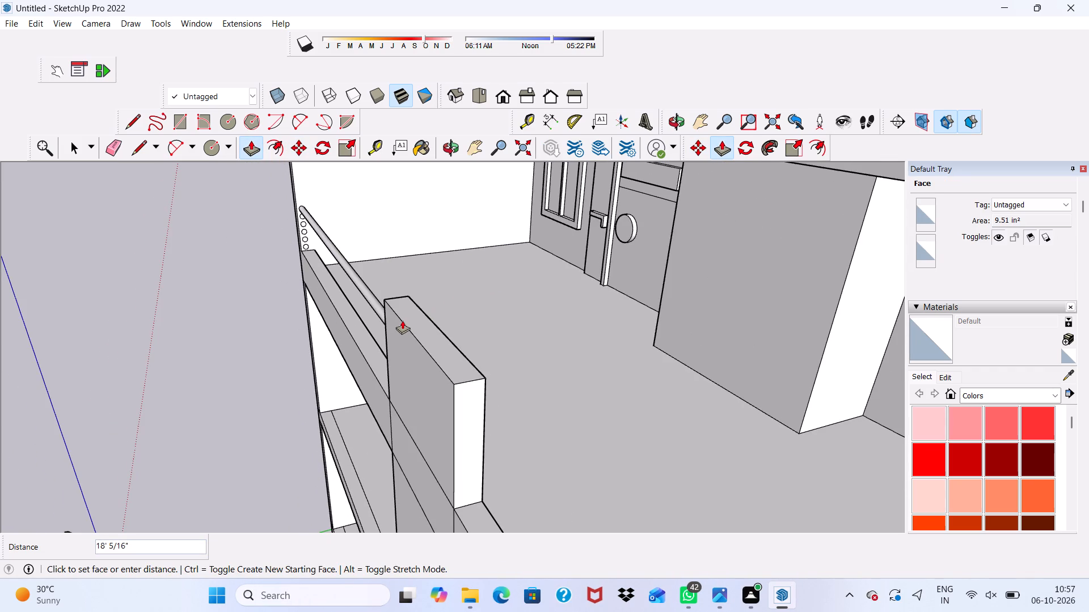
scroll(486, 458, down, 1)
scroll(486, 458, up, 1)
scroll(486, 458, down, 2)
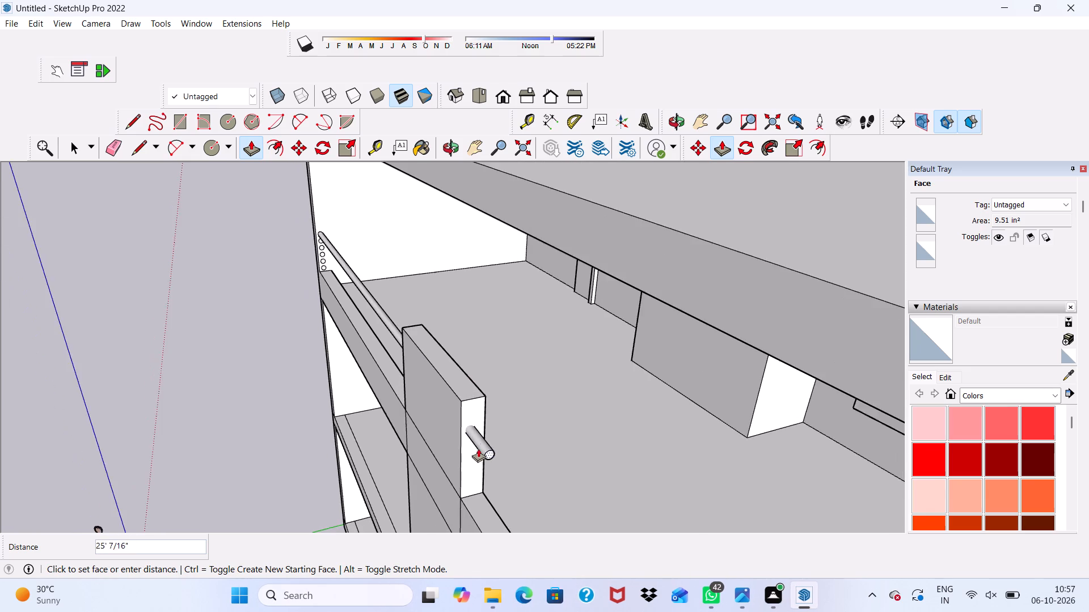
scroll(478, 448, down, 2)
scroll(476, 445, up, 1)
scroll(476, 445, down, 2)
middle_drag(471, 451, 667, 367)
scroll(689, 330, down, 5)
scroll(612, 327, down, 4)
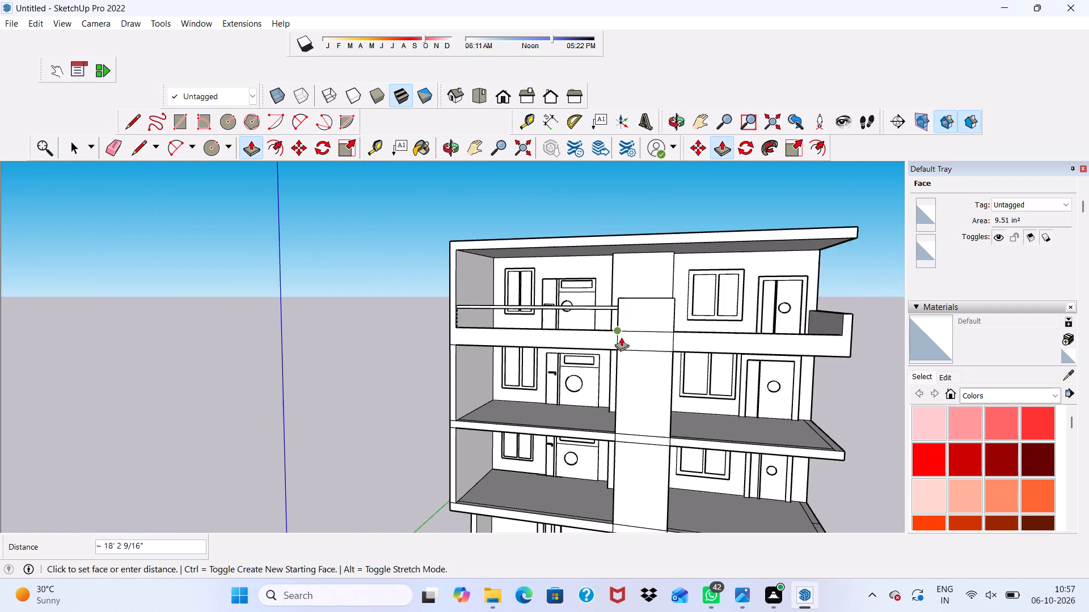
scroll(561, 263, down, 8)
scroll(639, 287, up, 7)
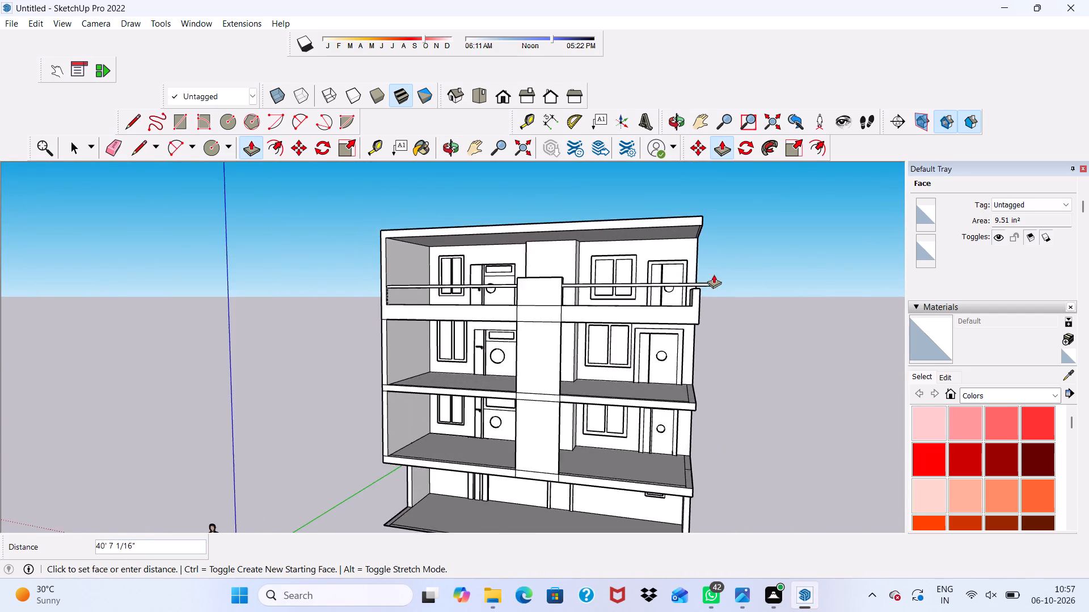
scroll(714, 274, up, 8)
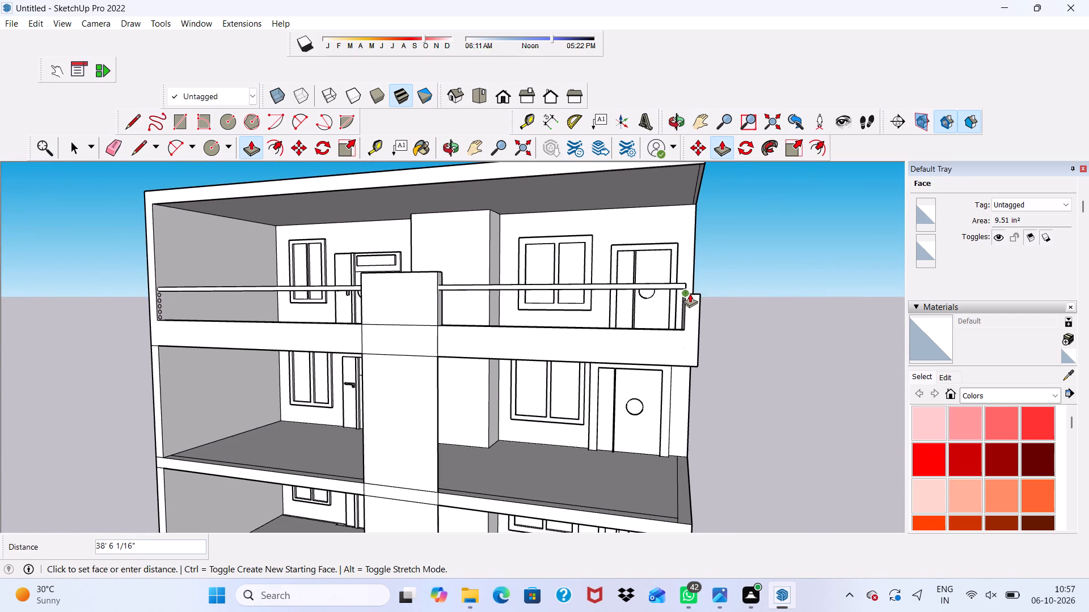
click(698, 290)
Extrude the second circle from the top 39' 1 7/16", ending it level with the end of the top bar.
scroll(650, 297, down, 7)
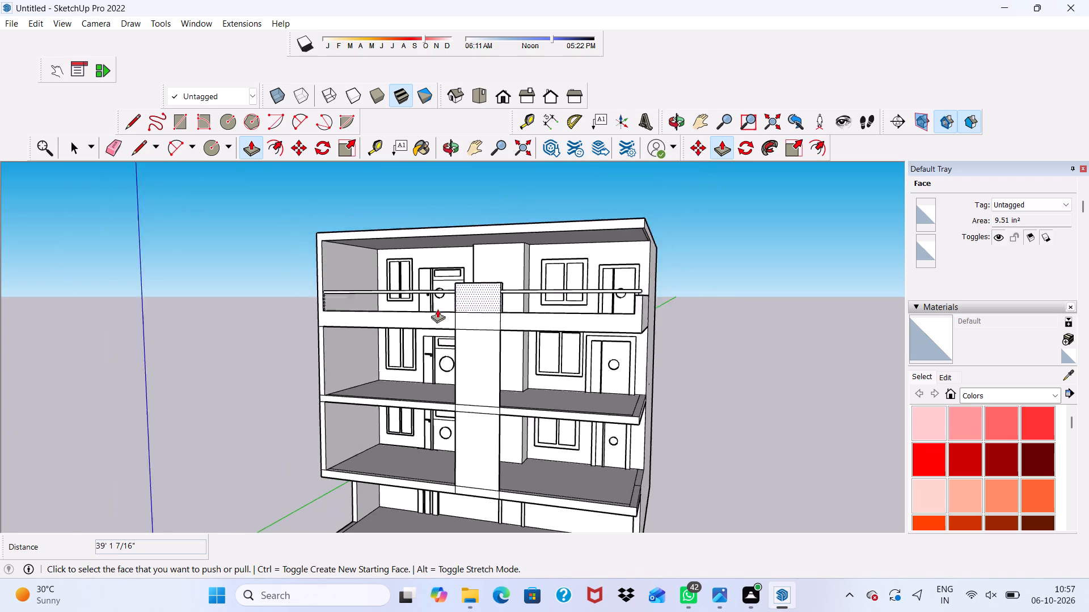
middle_drag(392, 288, 304, 320)
scroll(344, 292, up, 11)
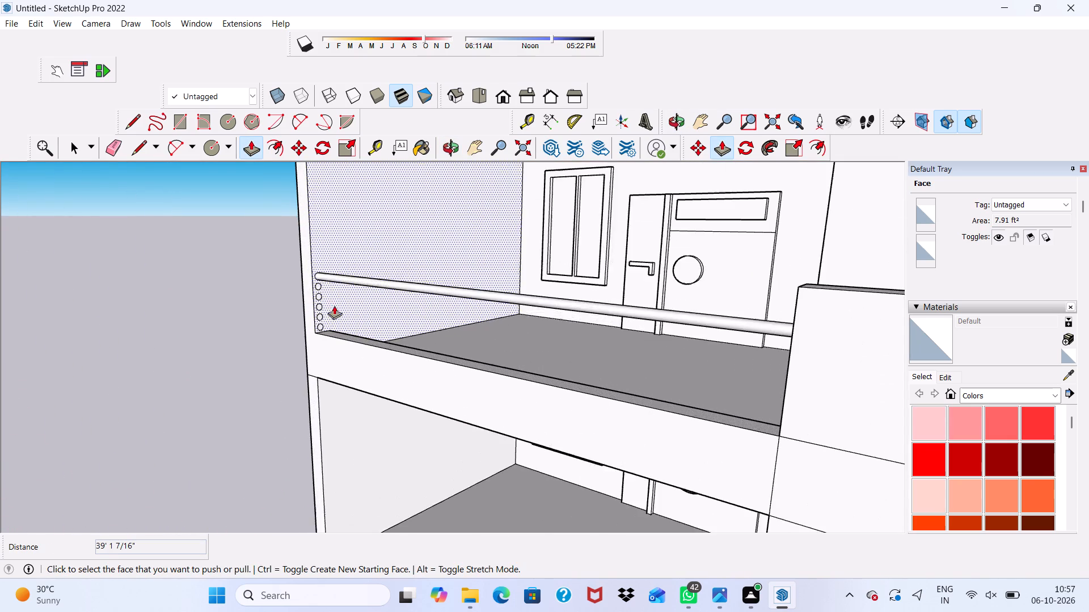
scroll(334, 305, up, 10)
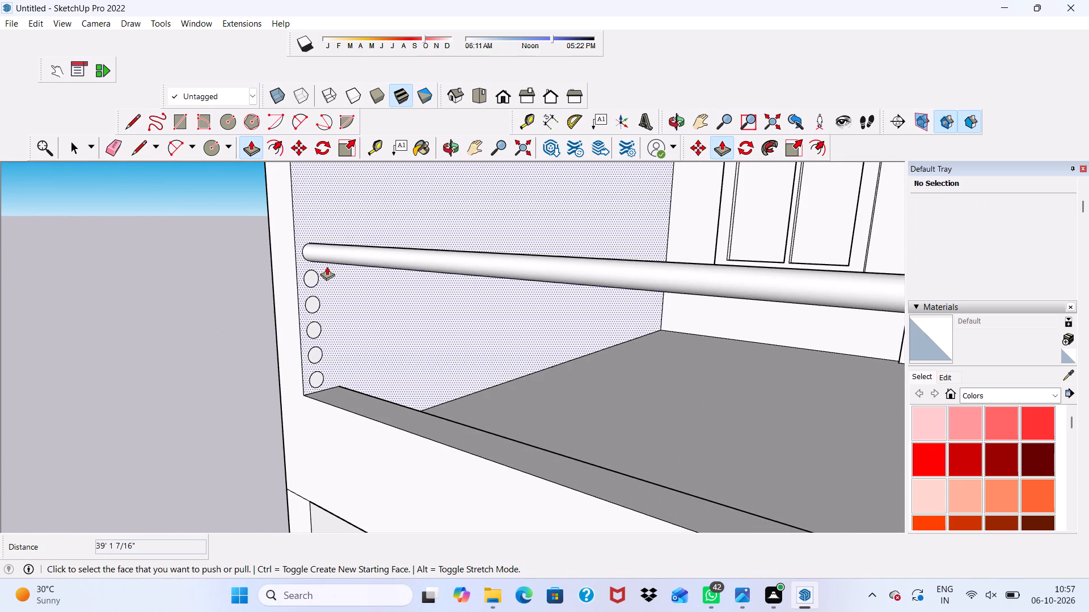
click(313, 272)
scroll(313, 272, down, 11)
scroll(544, 286, up, 1)
scroll(557, 287, down, 2)
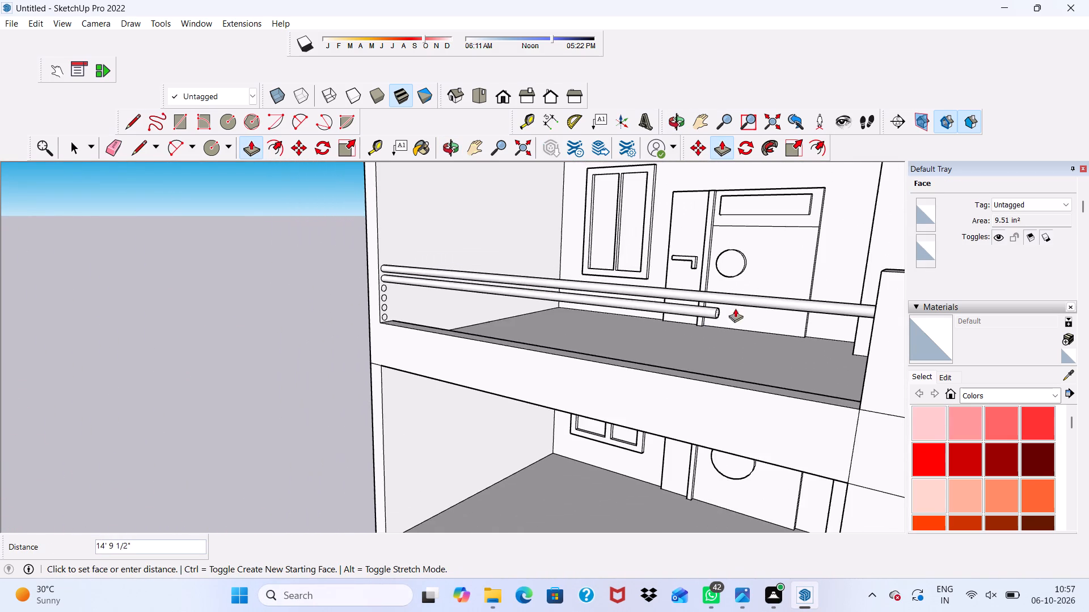
scroll(733, 304, down, 4)
scroll(856, 308, down, 2)
scroll(856, 308, up, 1)
scroll(856, 308, down, 2)
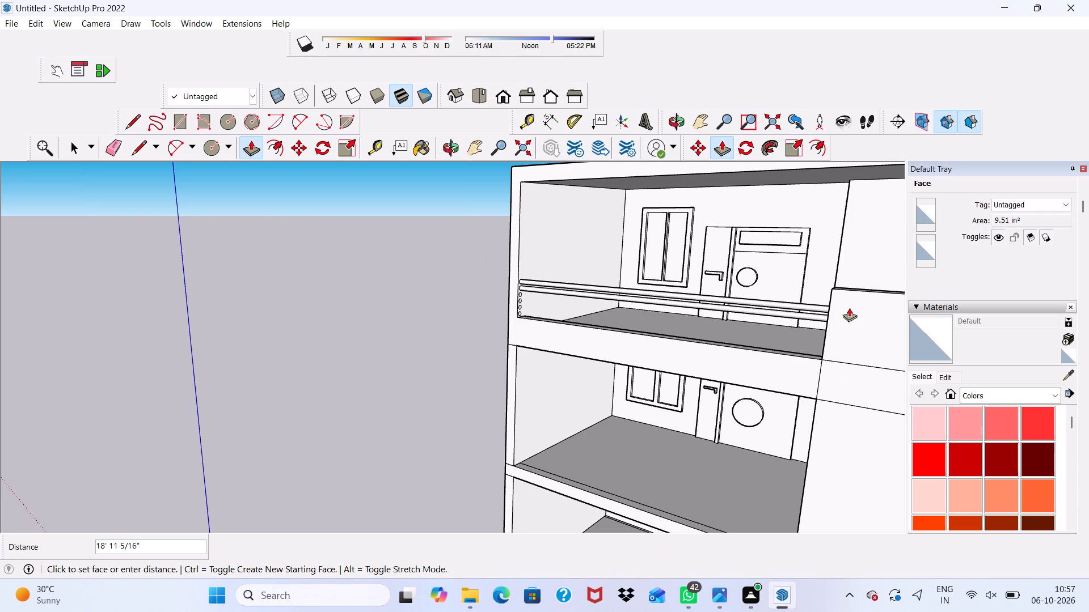
scroll(832, 309, down, 3)
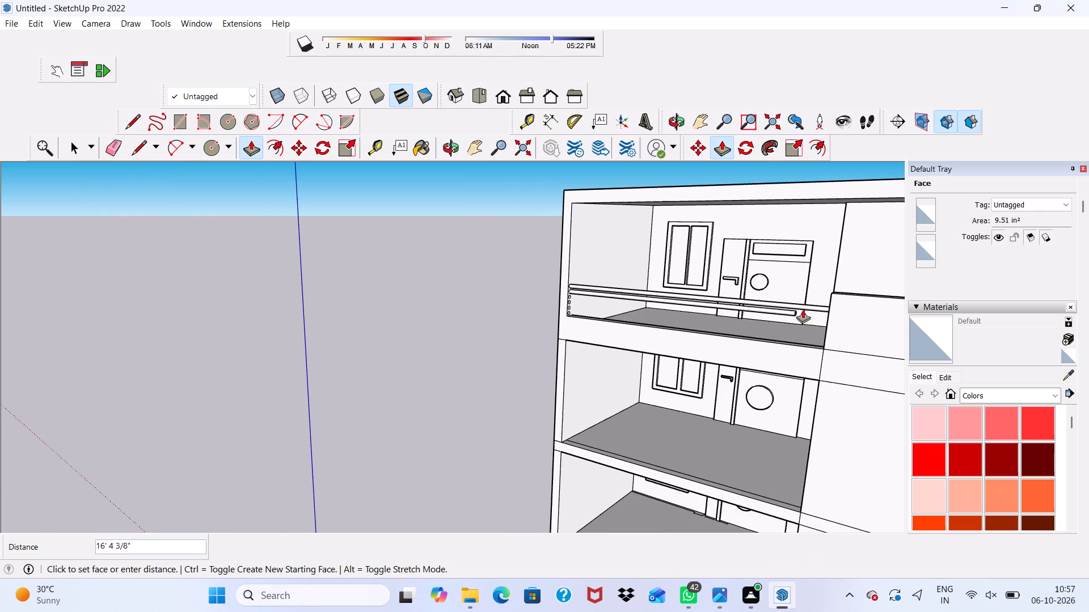
scroll(807, 308, up, 4)
scroll(756, 305, down, 4)
scroll(726, 324, up, 2)
scroll(739, 327, down, 4)
scroll(715, 304, up, 1)
scroll(711, 307, down, 5)
scroll(641, 288, up, 1)
scroll(640, 288, down, 12)
scroll(699, 306, up, 12)
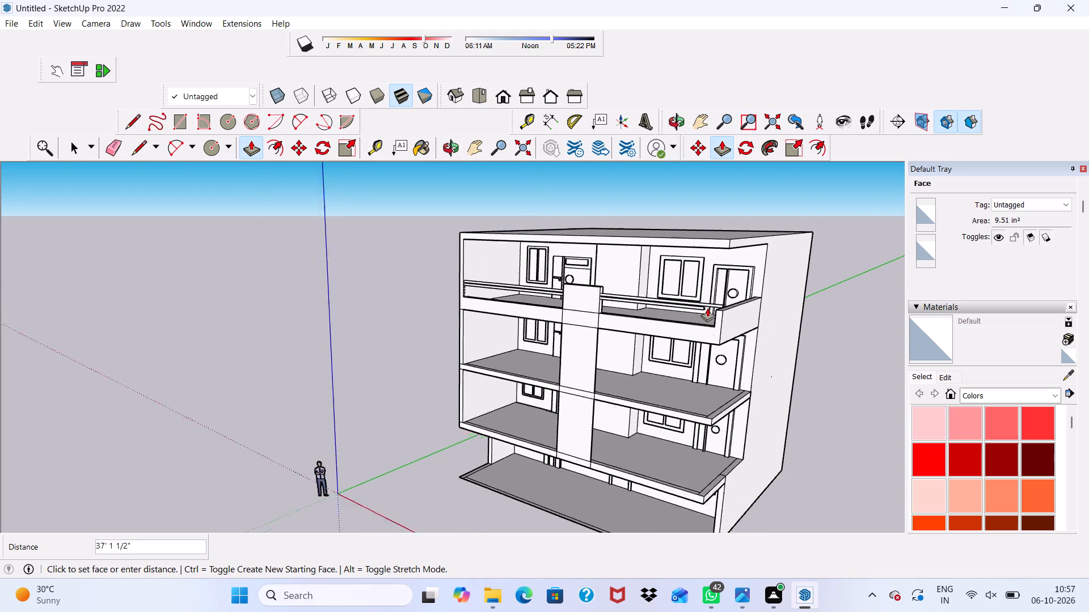
scroll(707, 308, up, 14)
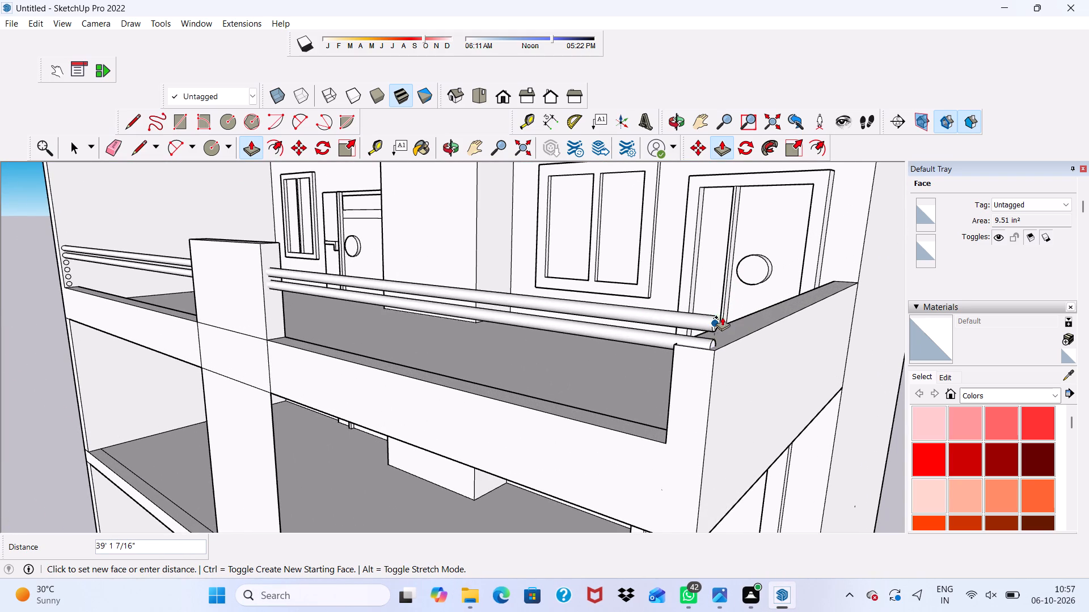
click(714, 321)
Extrude the third circle from the top about 39' 3" along the balcony to the far end parapet's outer edge.
scroll(655, 386, down, 5)
middle_drag(651, 388, 763, 358)
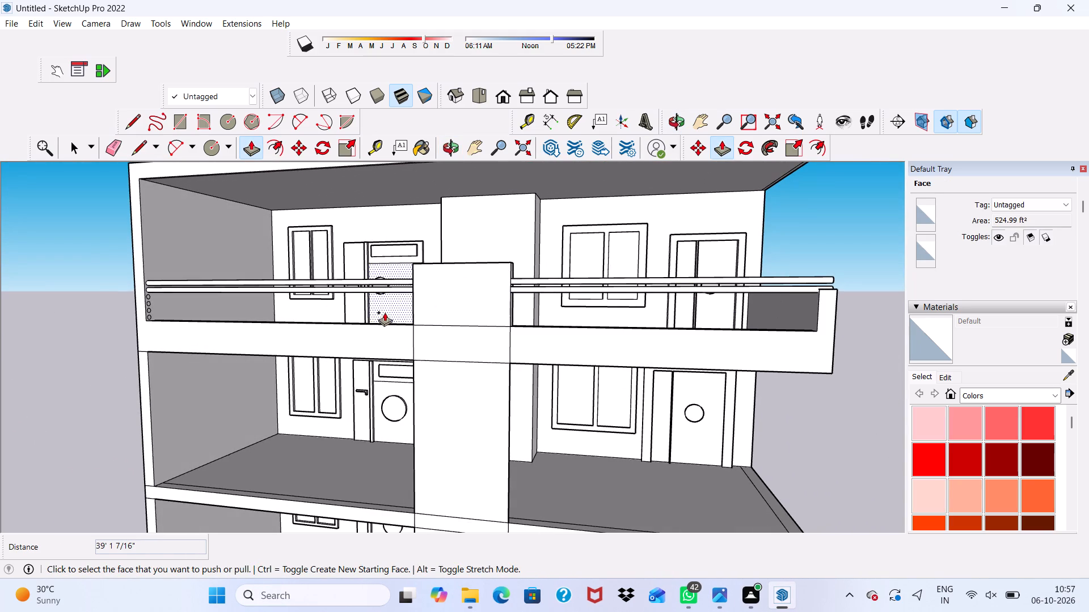
scroll(150, 295, up, 20)
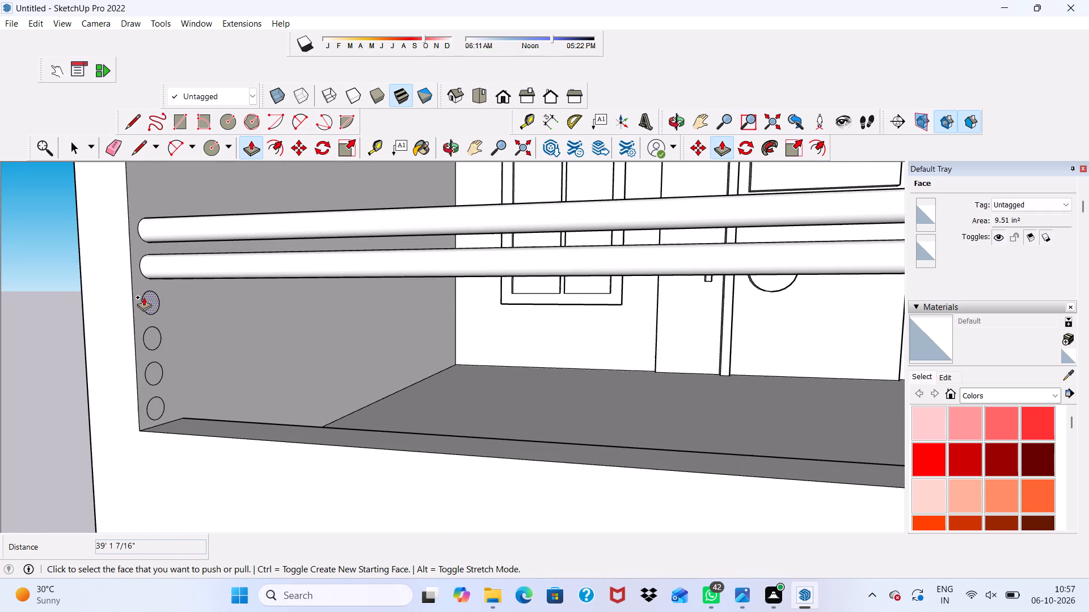
click(154, 297)
scroll(158, 297, down, 4)
scroll(248, 309, up, 1)
scroll(289, 309, down, 8)
scroll(319, 315, up, 2)
scroll(319, 315, down, 2)
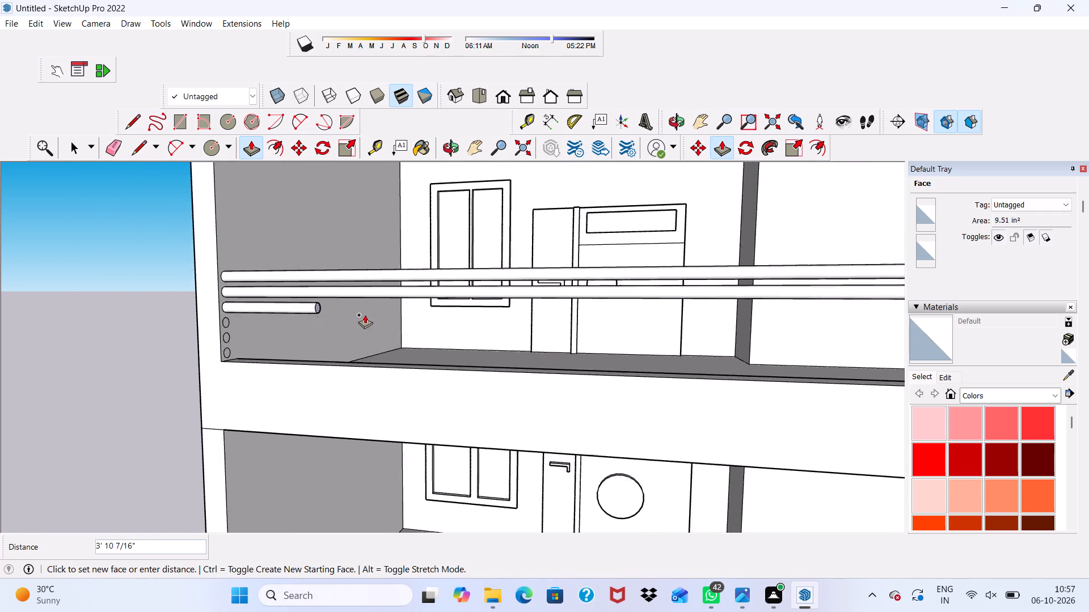
scroll(365, 314, down, 3)
scroll(365, 310, up, 1)
scroll(365, 310, down, 4)
scroll(805, 308, down, 17)
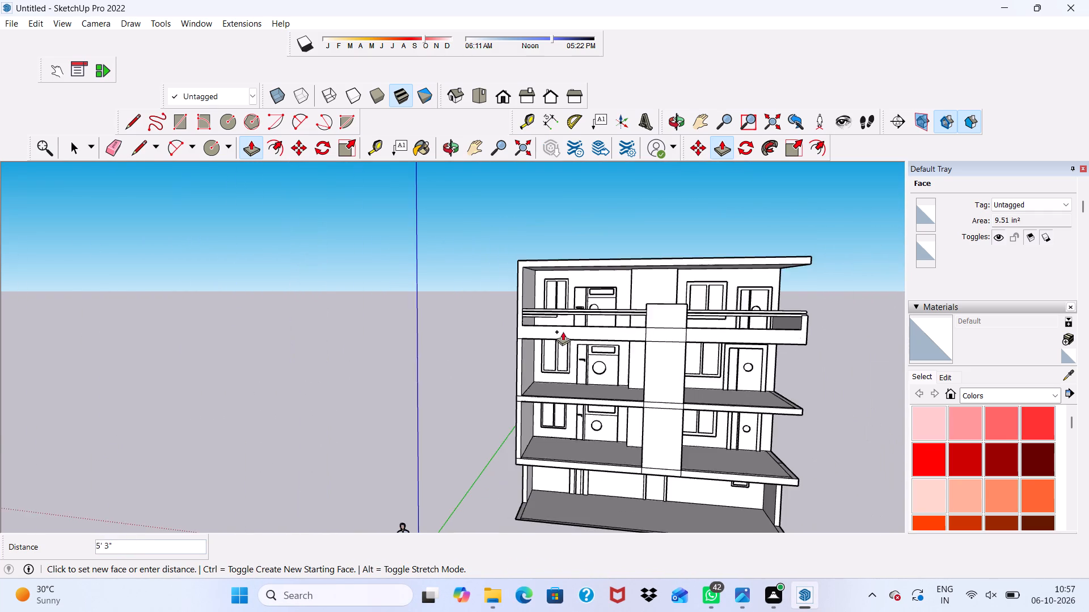
scroll(563, 331, down, 4)
scroll(716, 311, up, 18)
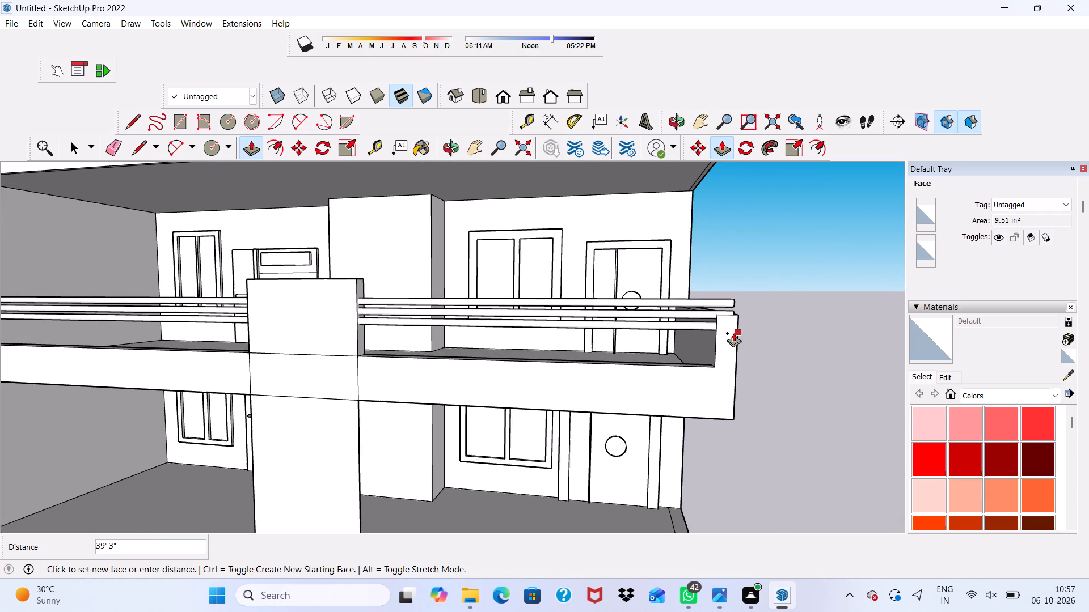
click(733, 333)
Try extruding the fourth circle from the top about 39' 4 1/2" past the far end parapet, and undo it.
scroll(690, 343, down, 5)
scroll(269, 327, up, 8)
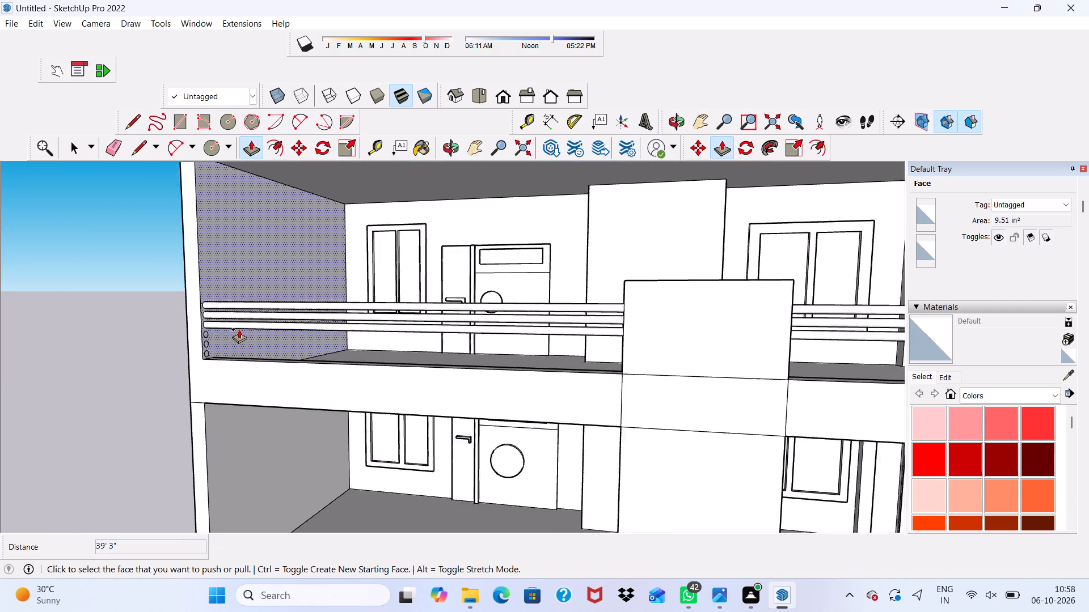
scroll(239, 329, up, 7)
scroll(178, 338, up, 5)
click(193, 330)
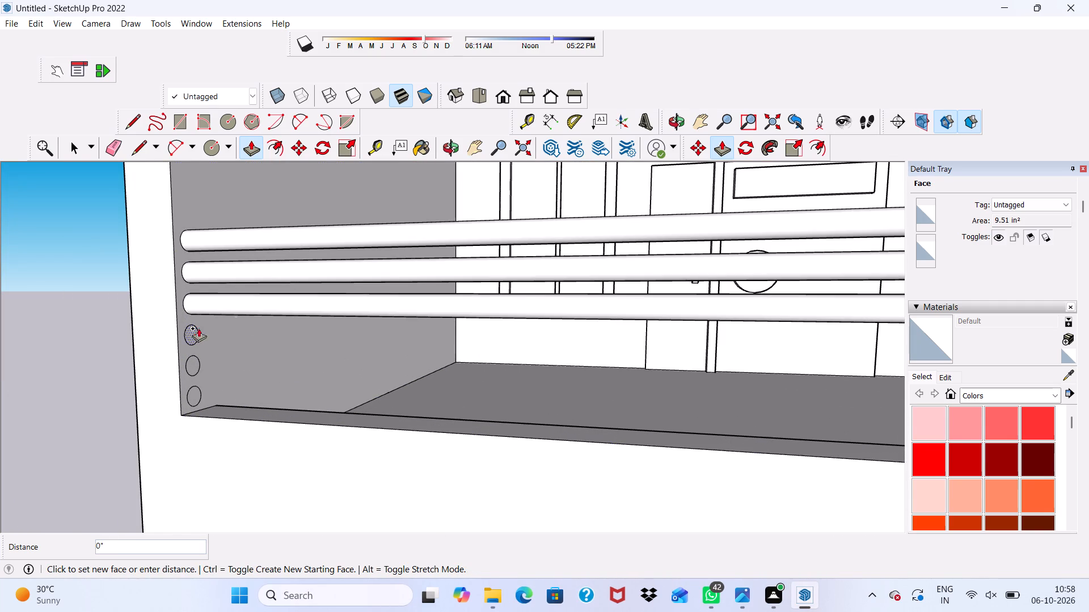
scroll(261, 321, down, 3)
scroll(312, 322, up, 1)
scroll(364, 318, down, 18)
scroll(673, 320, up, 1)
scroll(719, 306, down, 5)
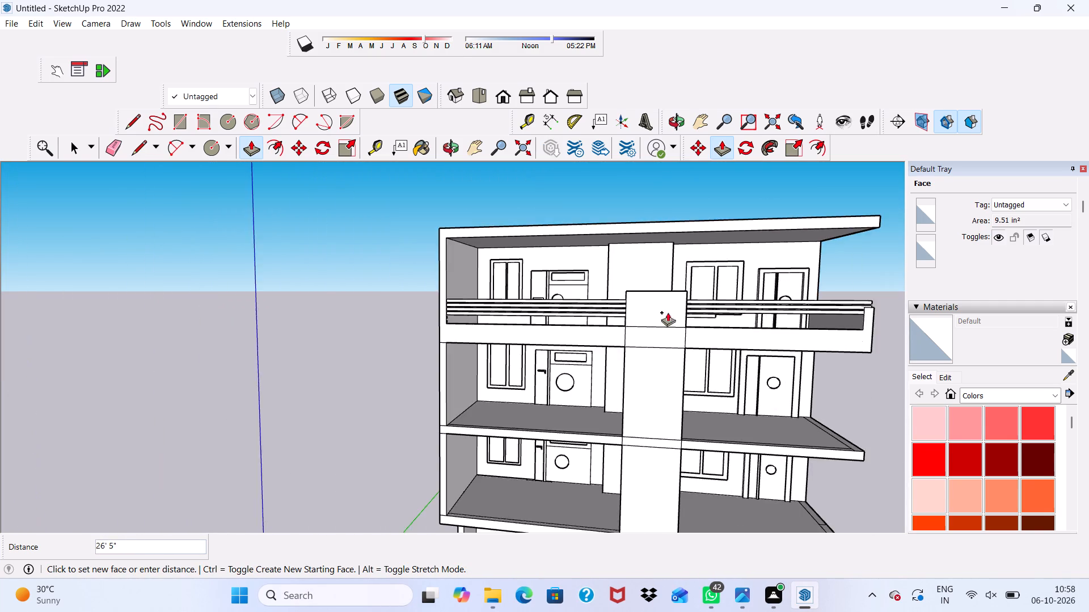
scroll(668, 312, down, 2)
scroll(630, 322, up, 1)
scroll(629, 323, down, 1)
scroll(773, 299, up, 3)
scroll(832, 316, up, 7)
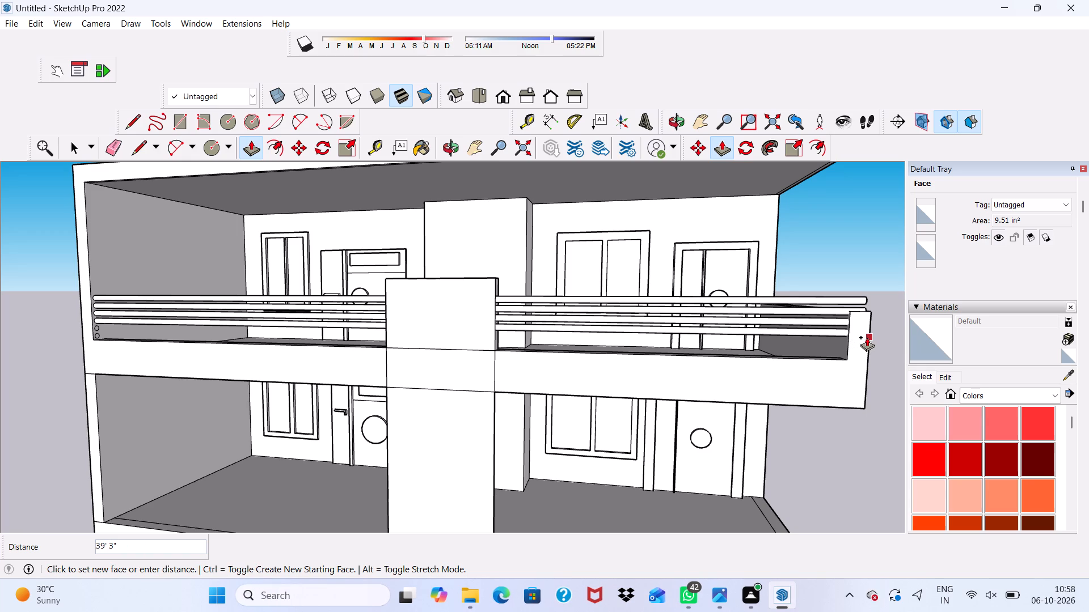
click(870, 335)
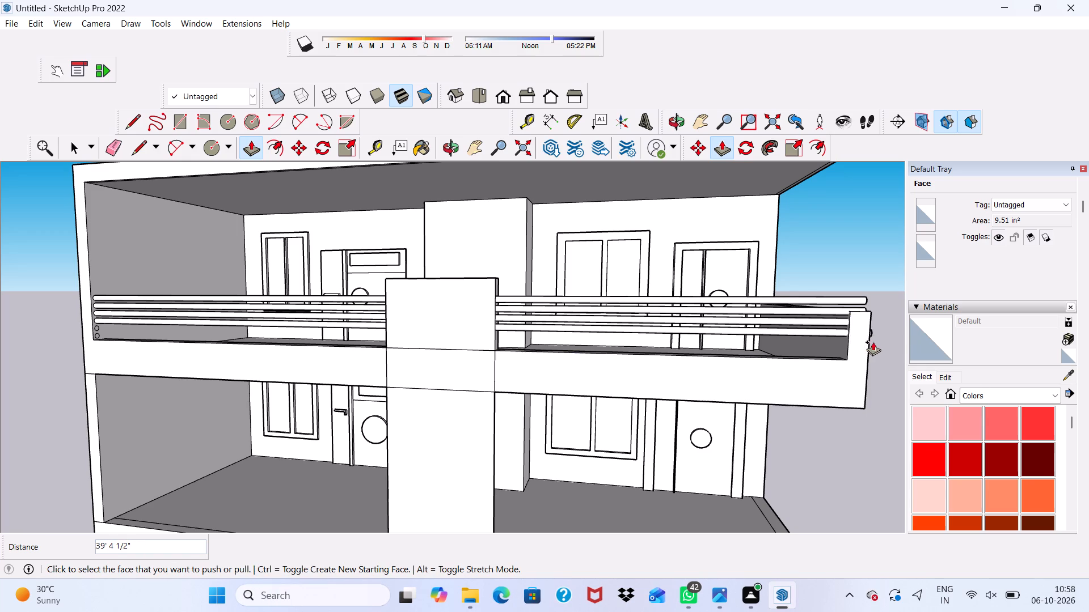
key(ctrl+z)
Extrude the fourth circle from the top about 39' 5/16" along the balcony into the far end parapet.
scroll(113, 333, up, 7)
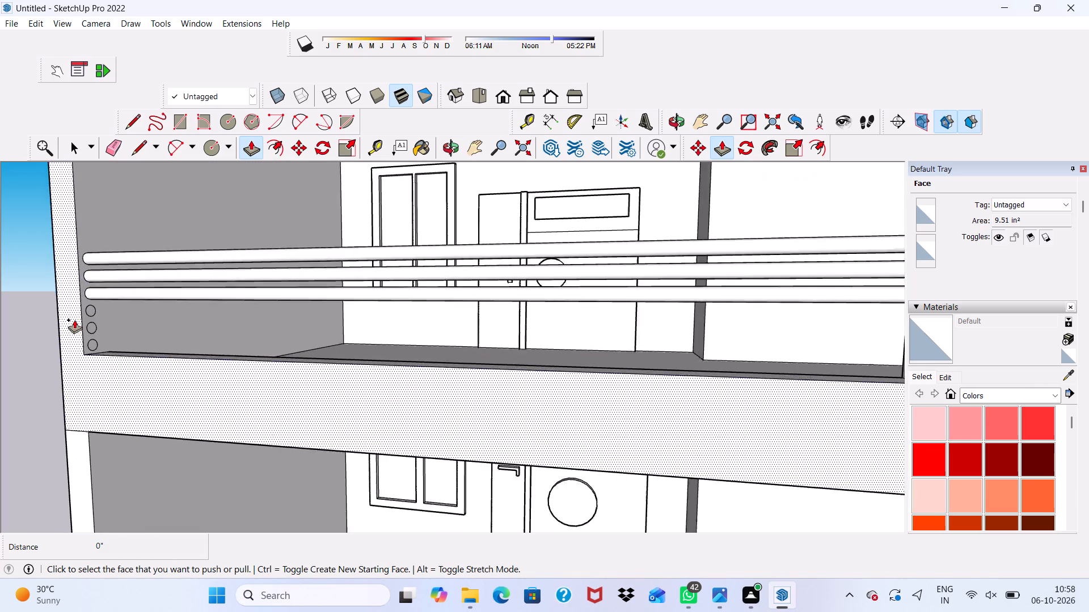
scroll(74, 320, up, 6)
click(96, 304)
scroll(96, 304, down, 3)
scroll(96, 305, up, 1)
scroll(98, 306, down, 20)
scroll(98, 306, down, 1)
scroll(298, 329, up, 1)
scroll(298, 329, down, 4)
scroll(455, 337, up, 2)
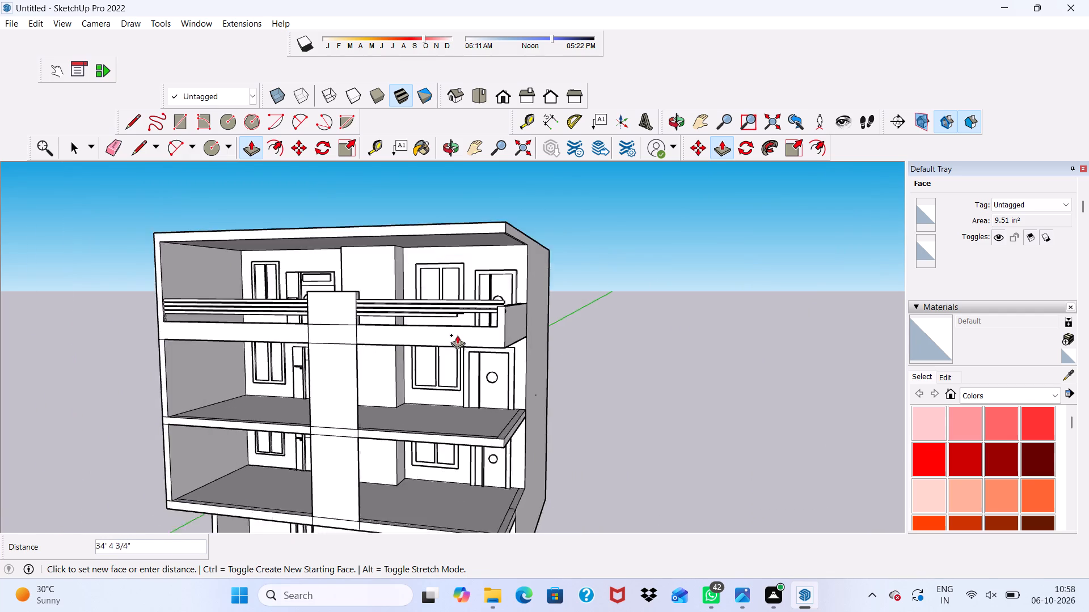
scroll(457, 335, up, 6)
scroll(521, 304, up, 3)
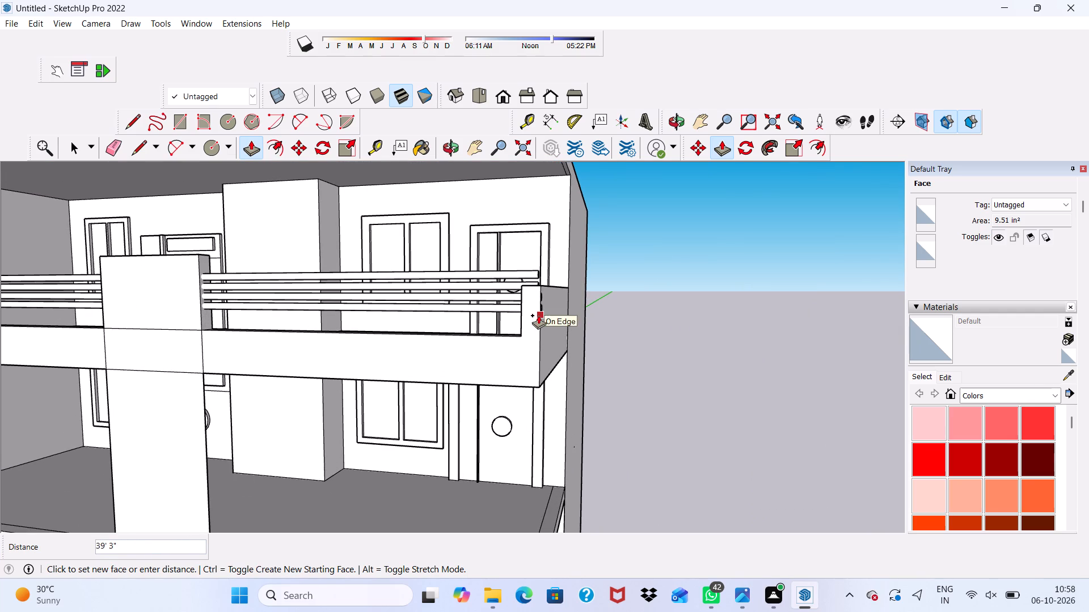
click(535, 317)
Extrude the fifth circle from the top about 39' 3 13/16" along the balcony to the far end parapet.
scroll(151, 324, down, 3)
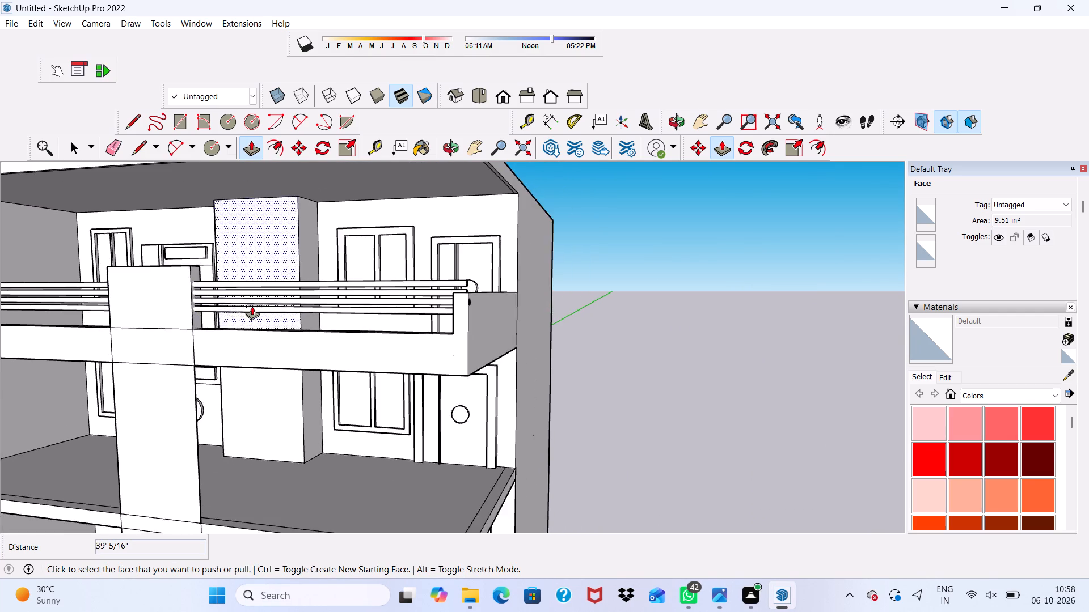
scroll(252, 306, down, 1)
scroll(322, 341, up, 1)
scroll(348, 346, down, 7)
scroll(201, 332, up, 19)
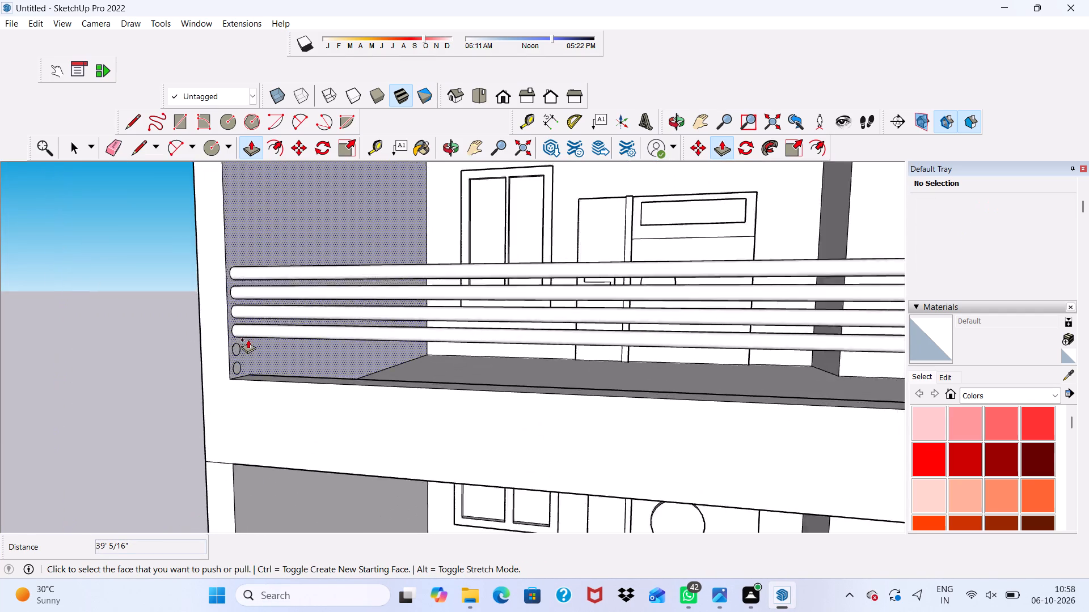
scroll(248, 339, up, 8)
click(227, 356)
scroll(286, 352, down, 7)
scroll(354, 356, up, 2)
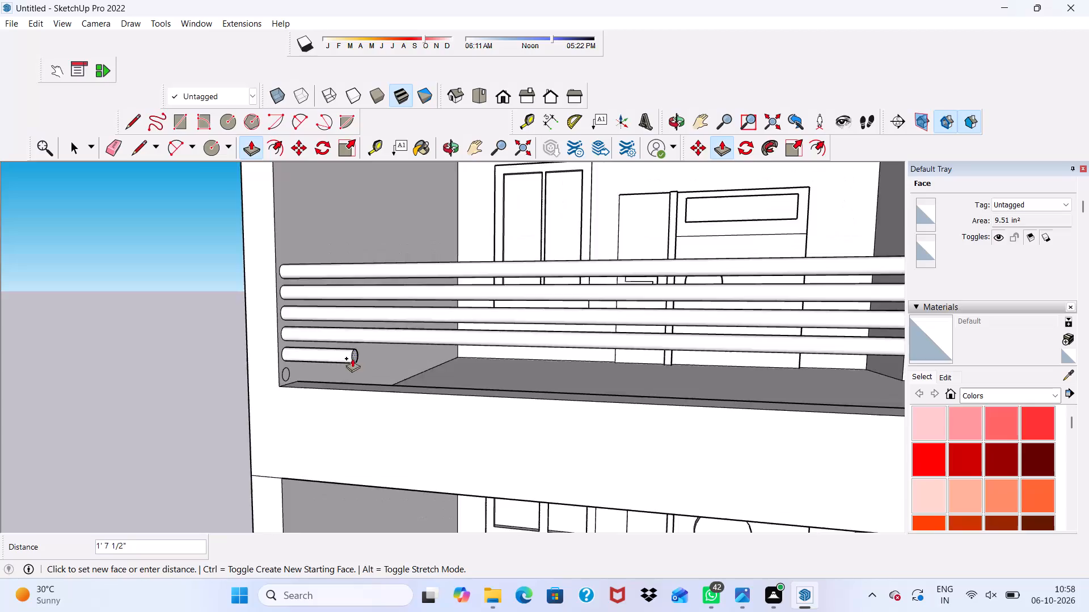
scroll(353, 354, down, 9)
scroll(375, 334, up, 1)
scroll(375, 334, down, 10)
scroll(678, 304, down, 3)
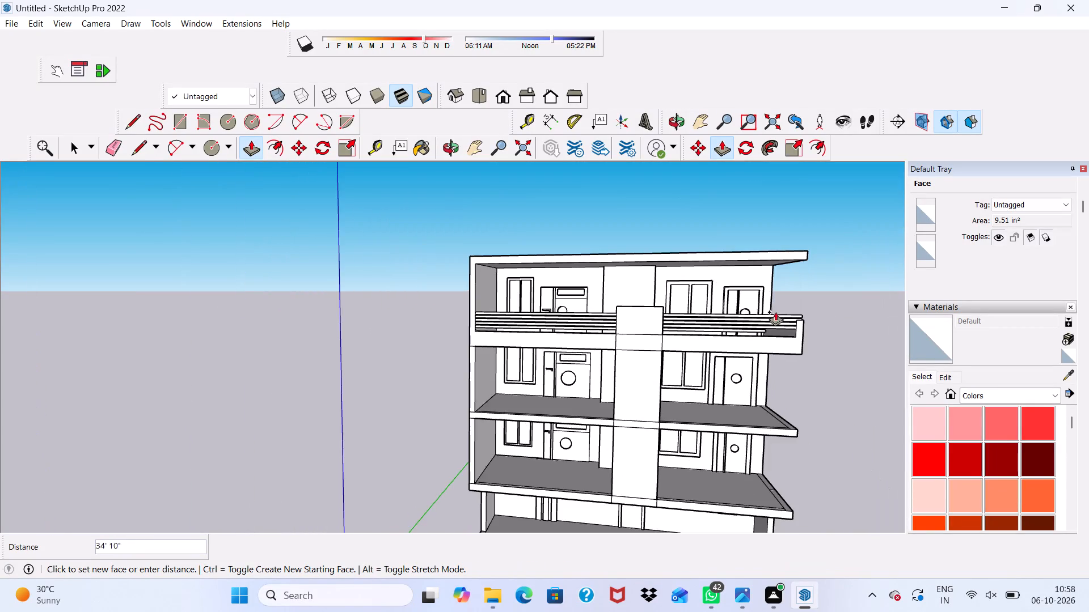
scroll(787, 314, up, 13)
click(826, 342)
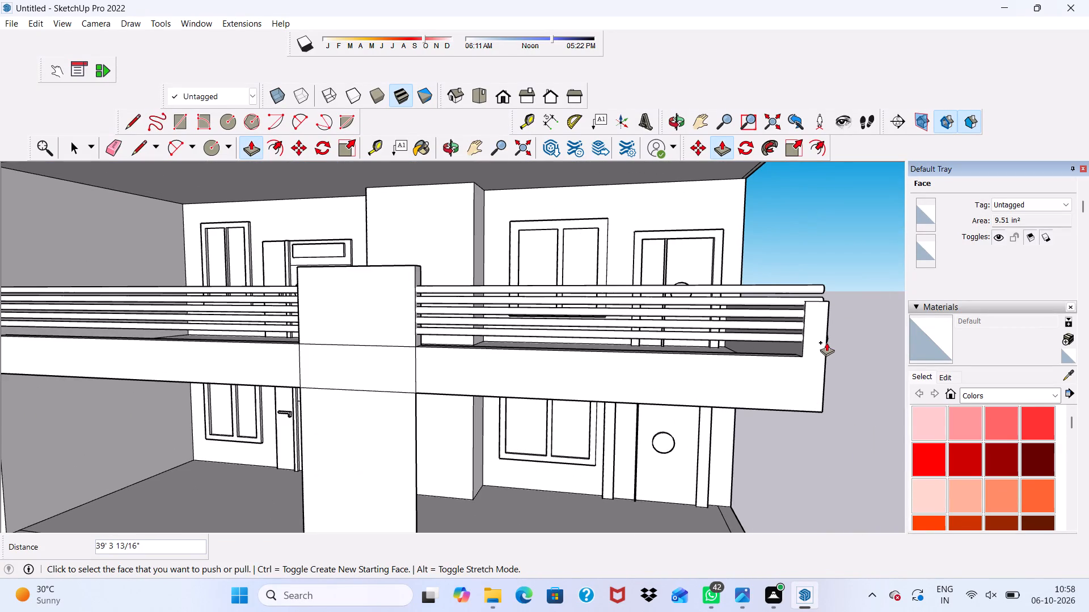
Undo the extrusions of the fifth, fourth and third railing bars from the top.
scroll(515, 326, down, 2)
middle_drag(725, 335, 659, 355)
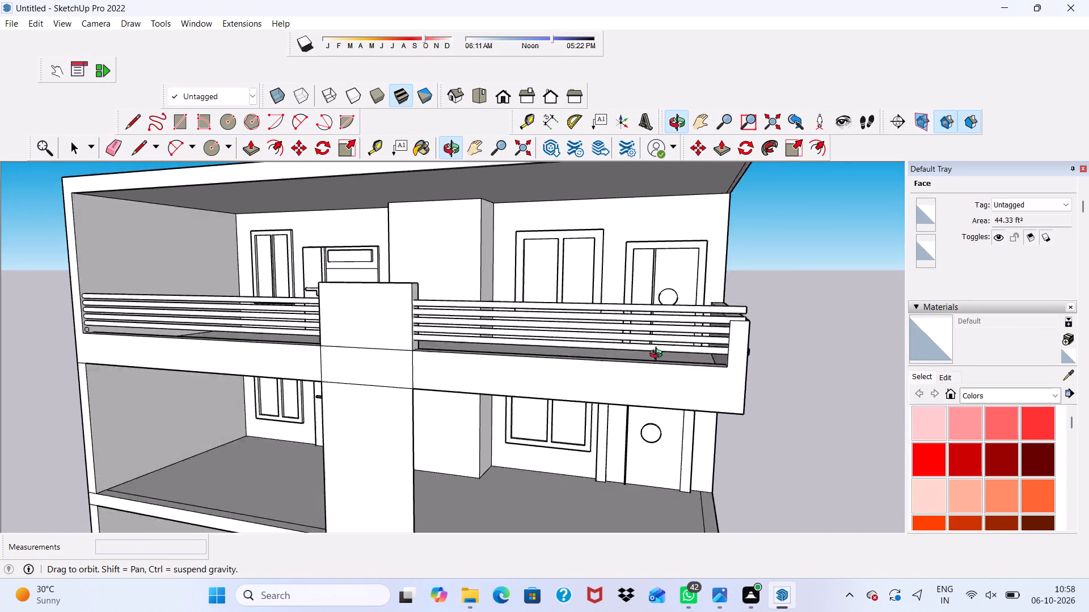
middle_drag(659, 355, 492, 368)
scroll(465, 433, up, 4)
scroll(306, 418, up, 3)
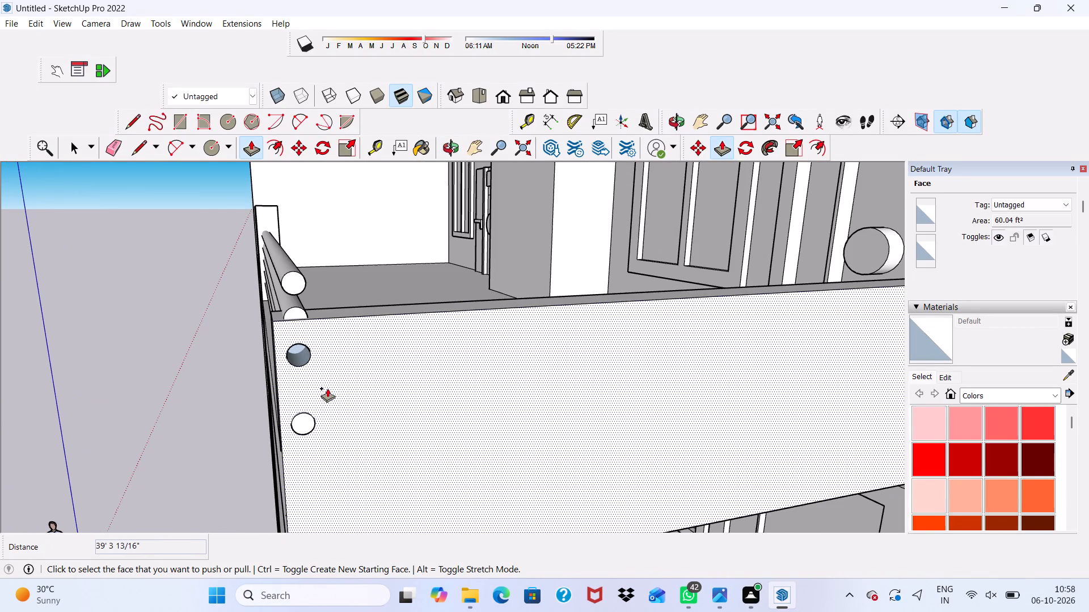
key(ctrl+z)
key(ctrl+z)
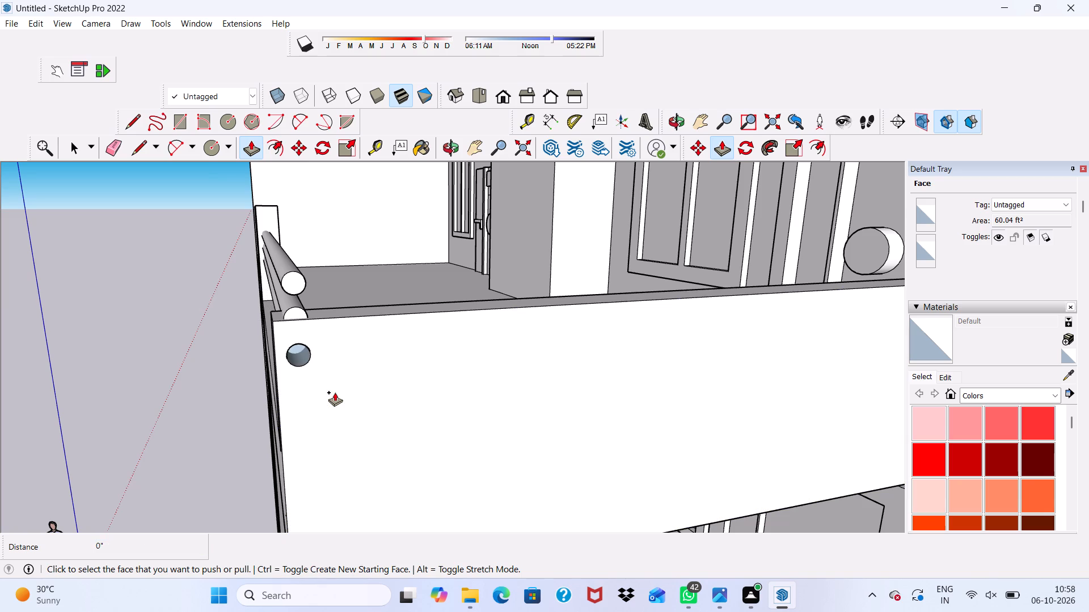
key(ctrl+z)
Extrude the third circle from the top about 38' 7 1/4" along the balcony to the far end parapet's inner edge.
middle_drag(250, 354, 645, 320)
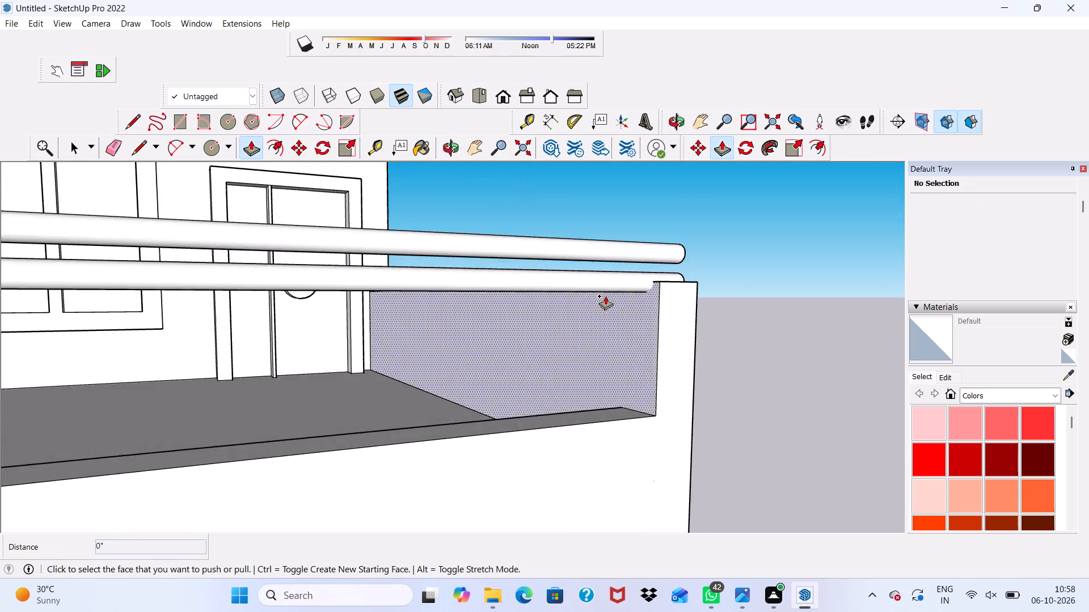
scroll(596, 292, down, 8)
middle_drag(641, 284, 542, 316)
scroll(523, 310, down, 2)
scroll(559, 324, up, 1)
scroll(580, 329, down, 4)
scroll(644, 290, up, 1)
scroll(639, 295, down, 3)
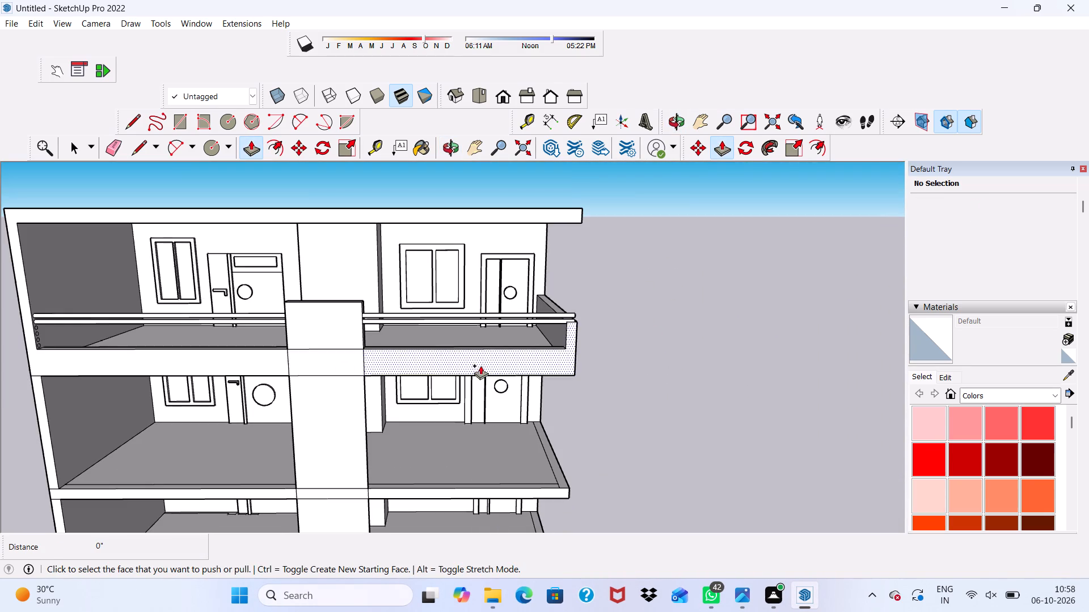
scroll(36, 336, up, 20)
scroll(36, 336, up, 2)
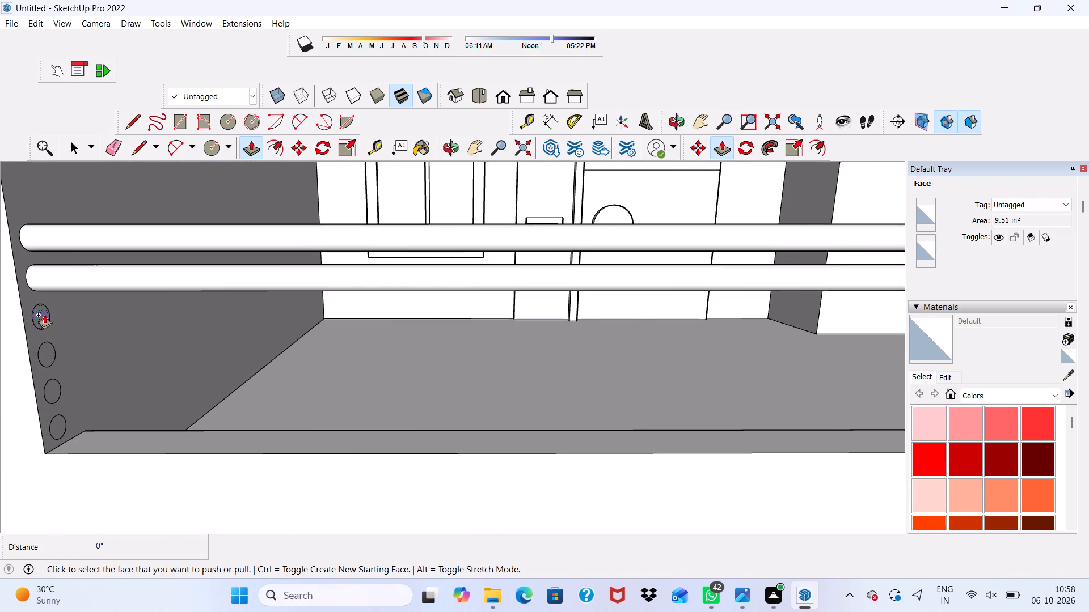
click(43, 315)
scroll(129, 309, down, 7)
scroll(349, 292, up, 1)
scroll(349, 293, down, 3)
scroll(421, 276, up, 1)
scroll(417, 279, down, 10)
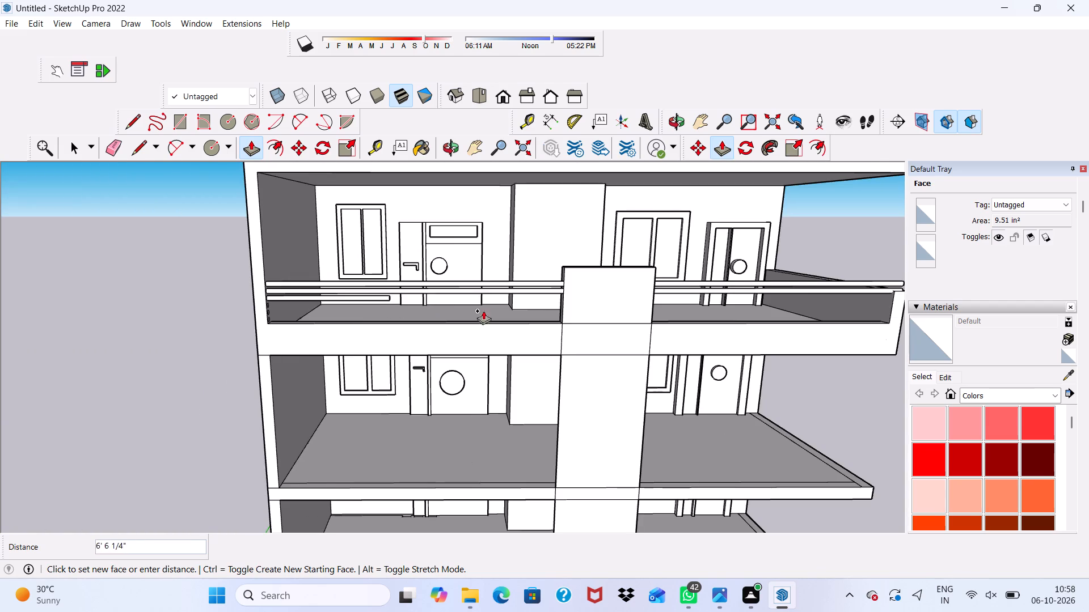
scroll(715, 278, down, 1)
middle_drag(717, 286, 488, 278)
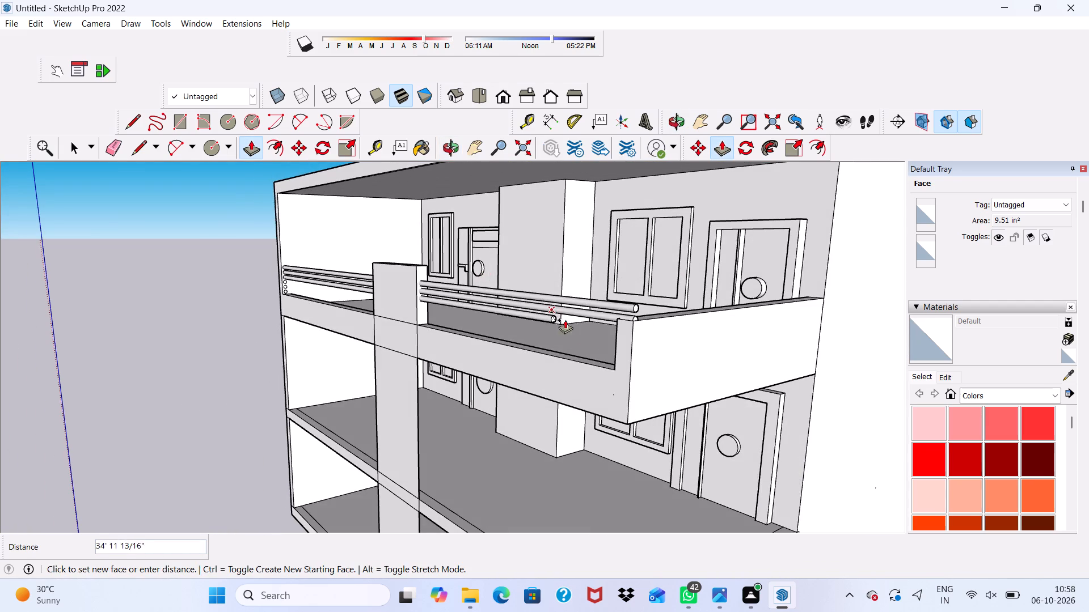
scroll(632, 338, up, 3)
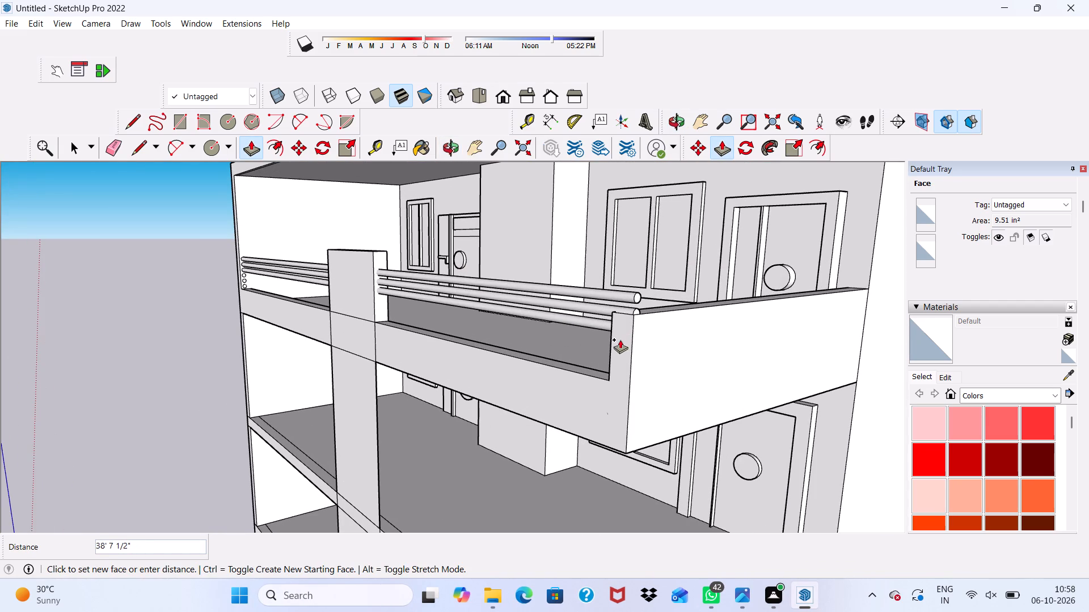
click(619, 339)
Extrude the fourth circle from the top about 38' 8 5/8" along the balcony to the far end parapet's inner side.
scroll(572, 344, down, 2)
middle_drag(576, 343, 735, 325)
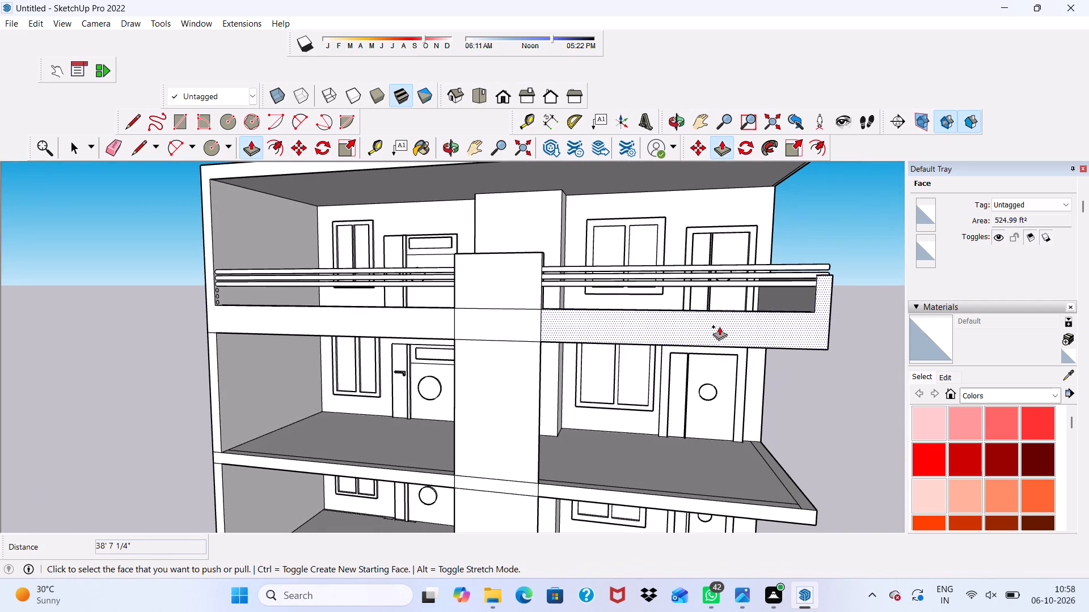
scroll(252, 290, up, 17)
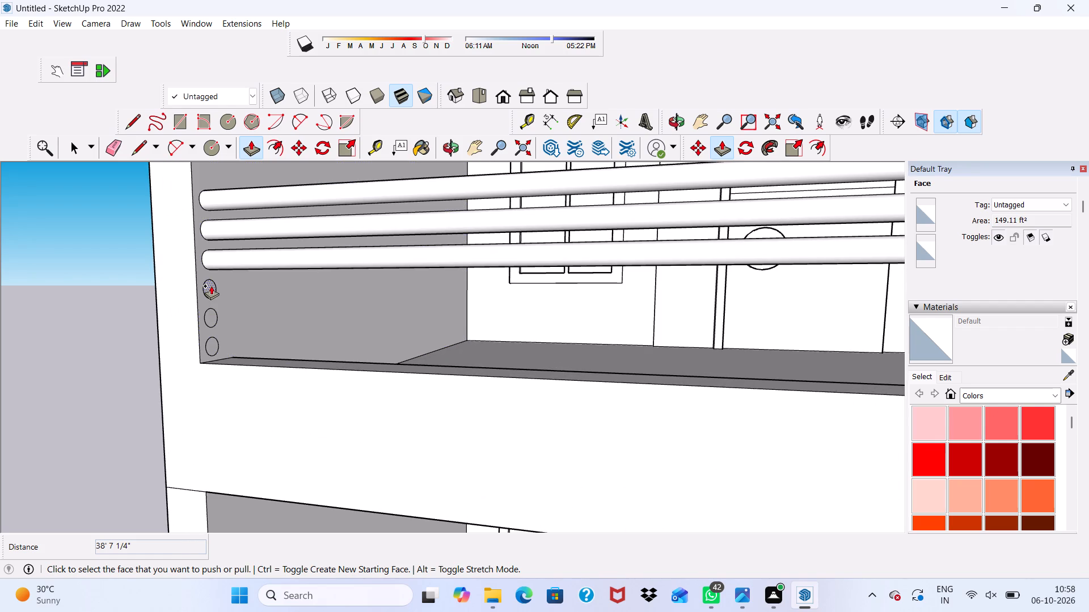
click(210, 284)
scroll(297, 276, down, 20)
scroll(370, 295, up, 1)
scroll(421, 302, down, 2)
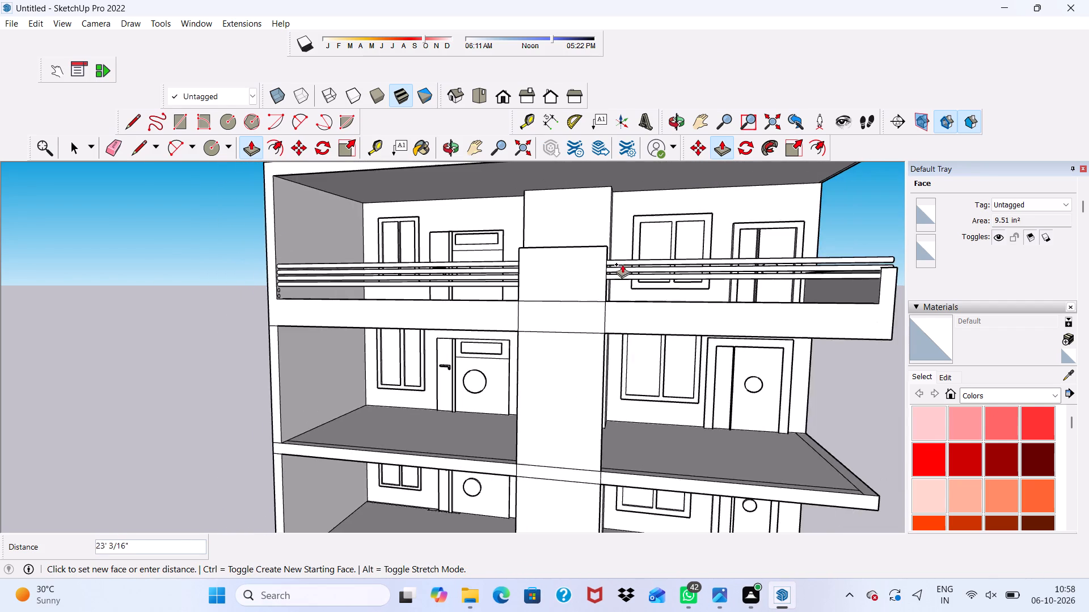
scroll(622, 264, down, 4)
scroll(761, 278, up, 8)
scroll(793, 279, down, 1)
scroll(790, 289, up, 5)
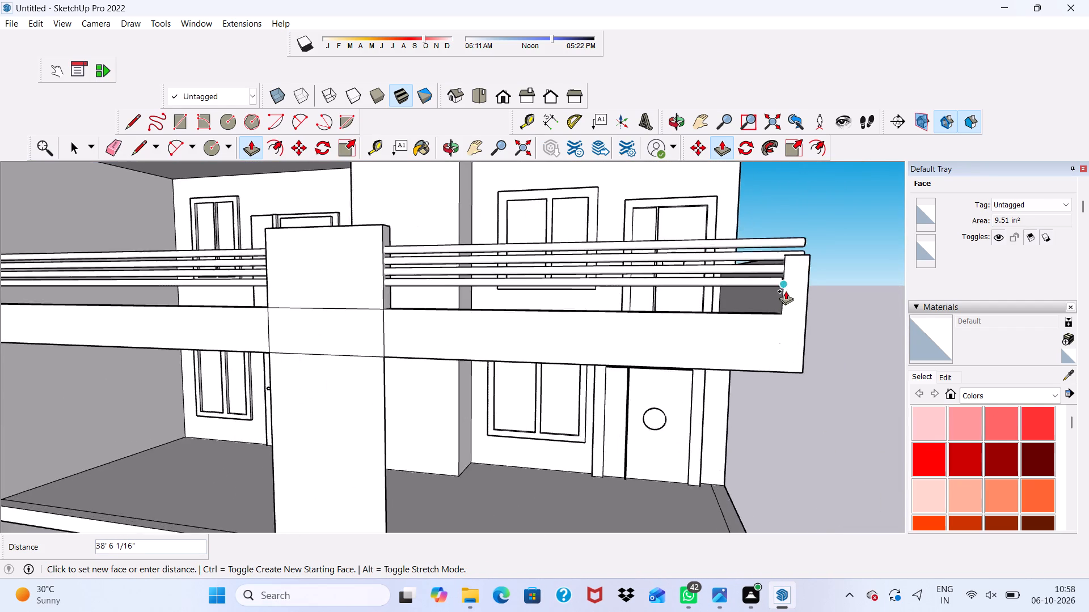
scroll(786, 291, up, 3)
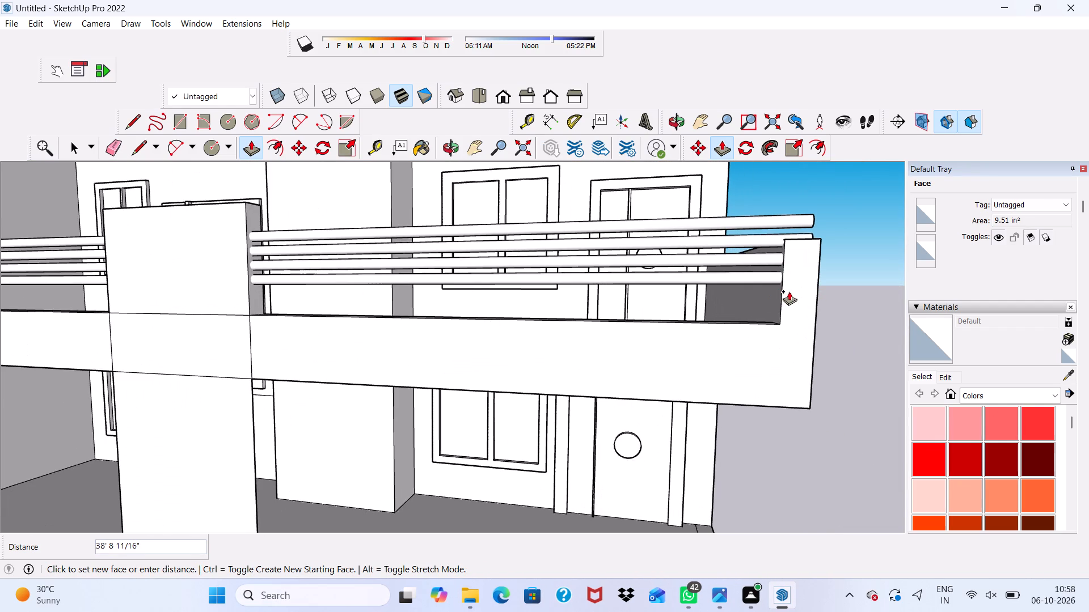
click(789, 291)
Extrude the fifth circle from the top about 38' 8 5/8" along the balcony to the far end parapet's inner side.
scroll(789, 291, down, 5)
middle_drag(786, 293, 631, 295)
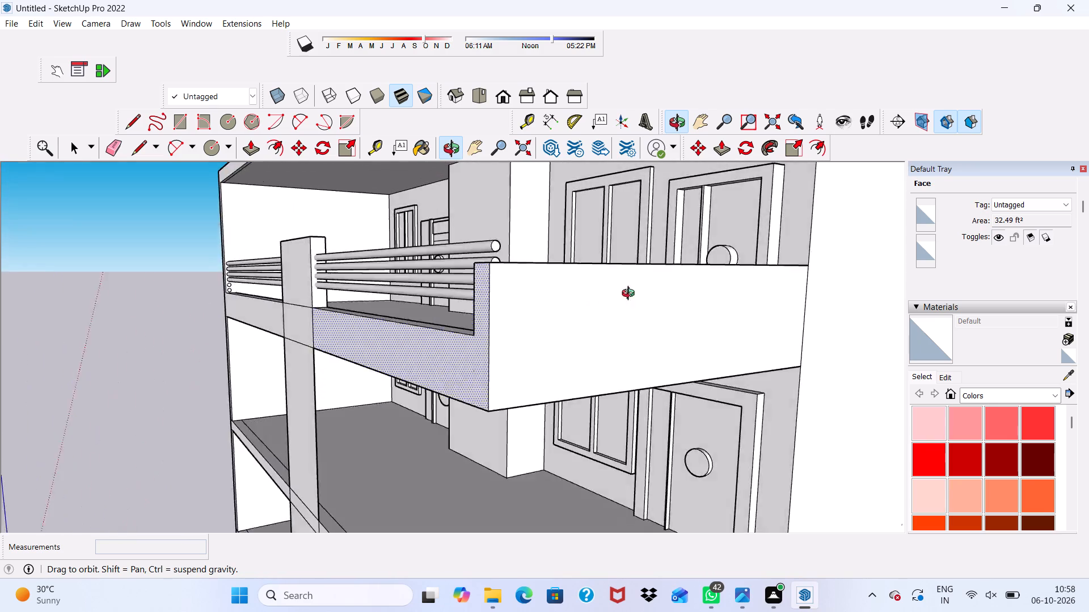
middle_drag(631, 295, 790, 286)
scroll(332, 345, down, 8)
scroll(282, 346, up, 20)
scroll(282, 346, up, 2)
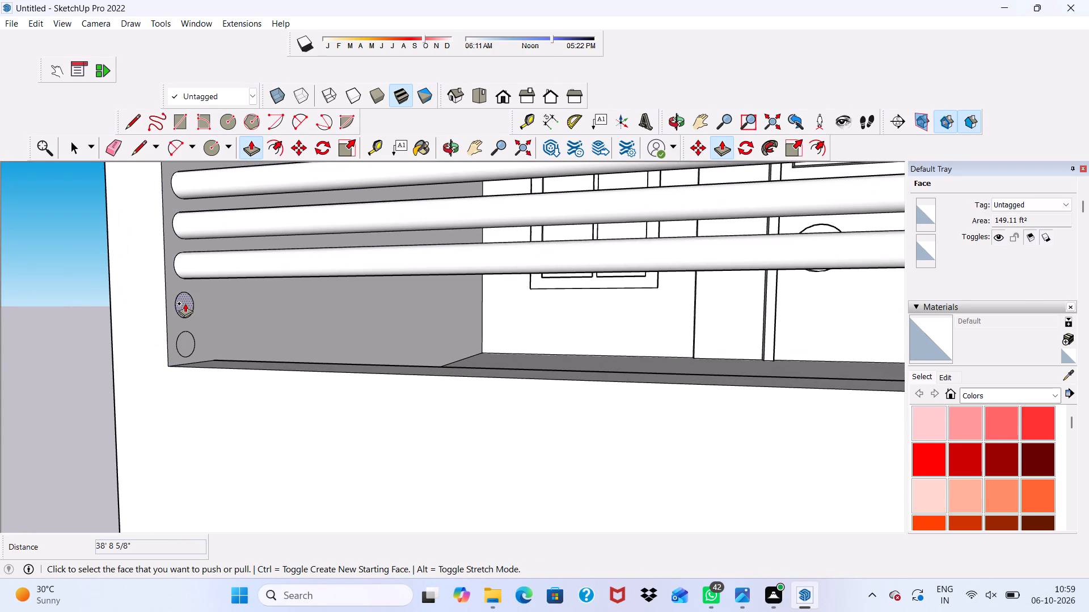
click(185, 303)
scroll(185, 303, down, 20)
scroll(185, 303, down, 8)
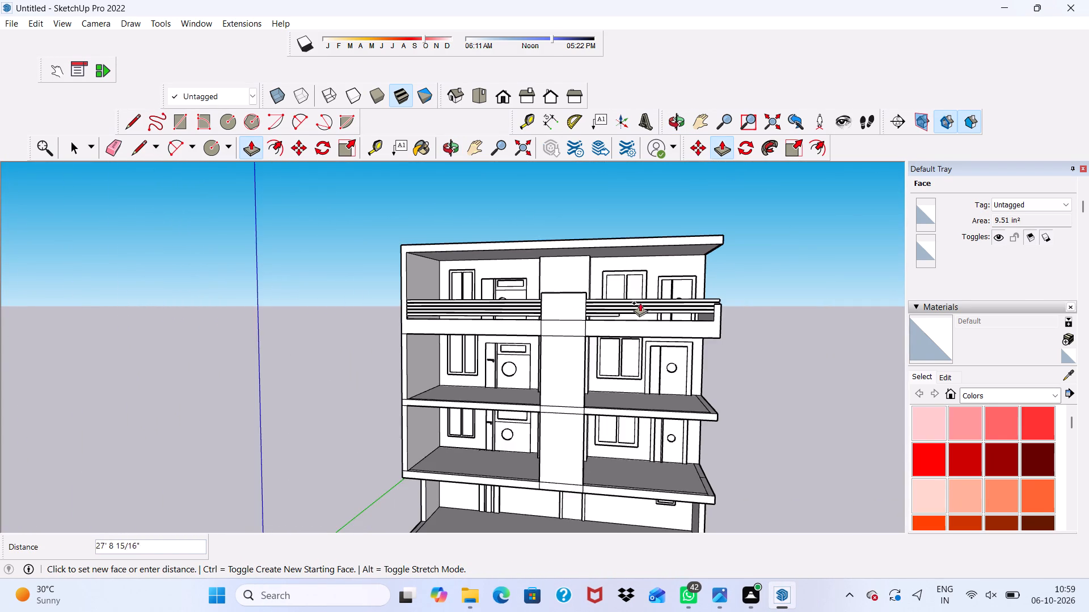
scroll(695, 316, up, 6)
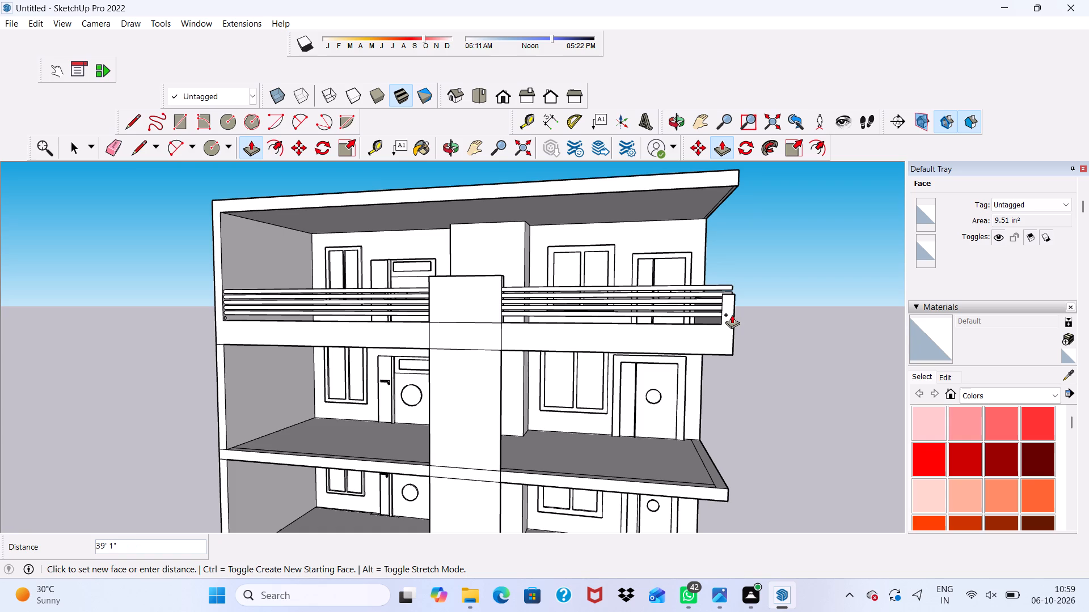
middle_drag(731, 314, 576, 337)
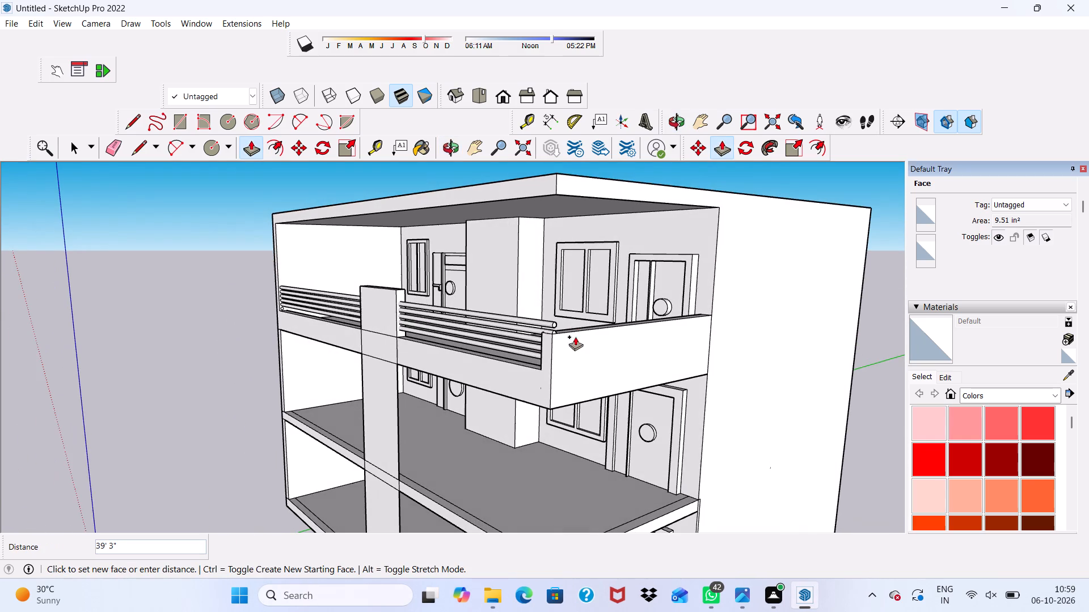
scroll(547, 345, up, 4)
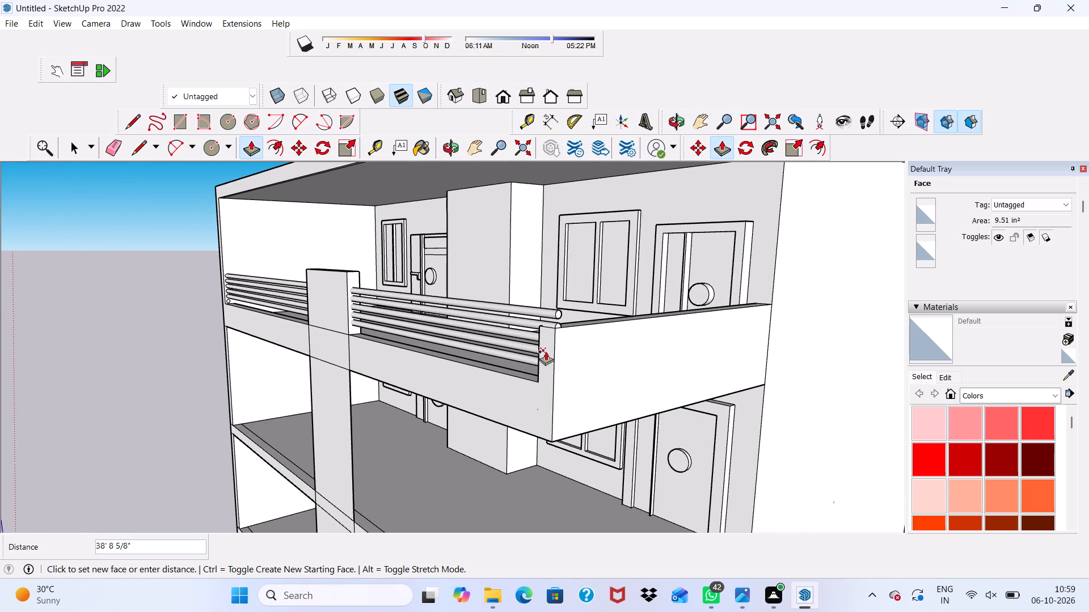
click(546, 351)
Extrude the sixth, lowest circle about 38' 6 1/16" along the balcony to the far end parapet's inner side.
middle_drag(514, 376, 698, 359)
scroll(527, 342, down, 10)
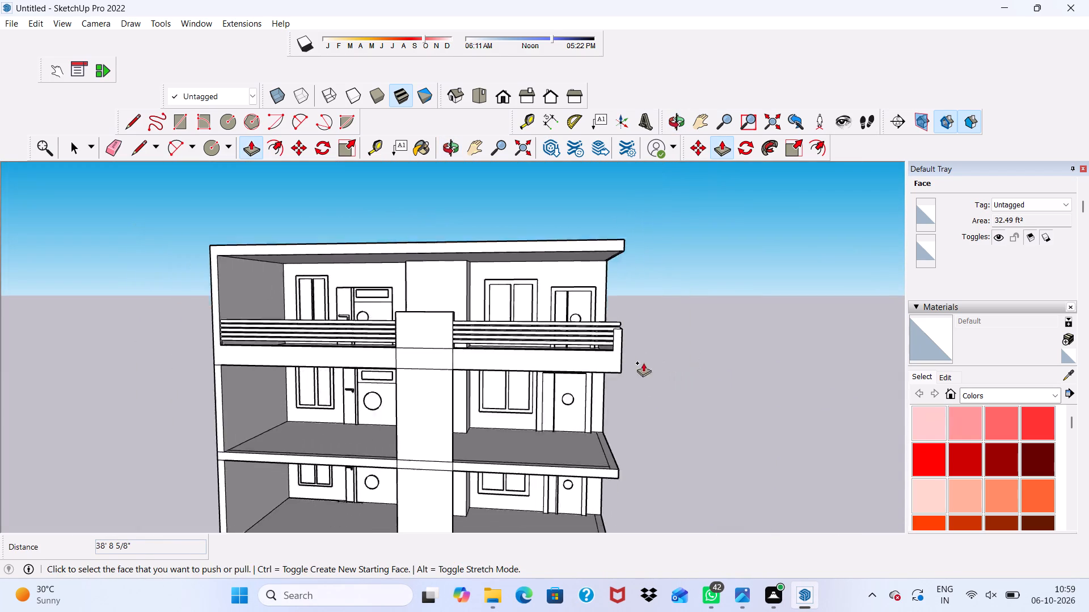
scroll(643, 363, down, 2)
scroll(380, 337, up, 16)
scroll(408, 319, down, 1)
scroll(402, 326, up, 1)
scroll(400, 331, down, 2)
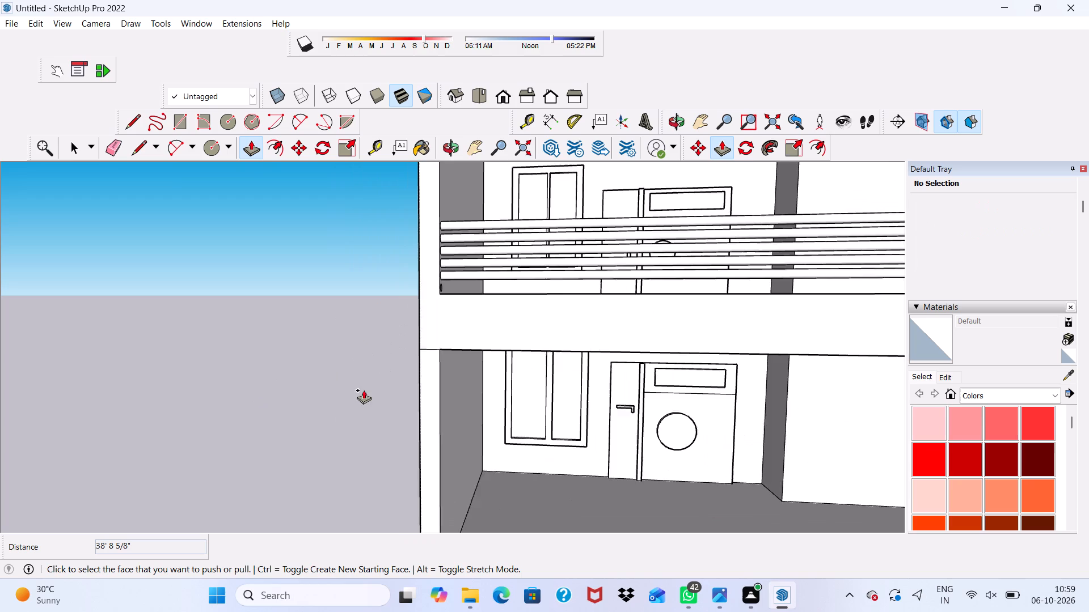
scroll(364, 390, down, 2)
scroll(418, 321, up, 20)
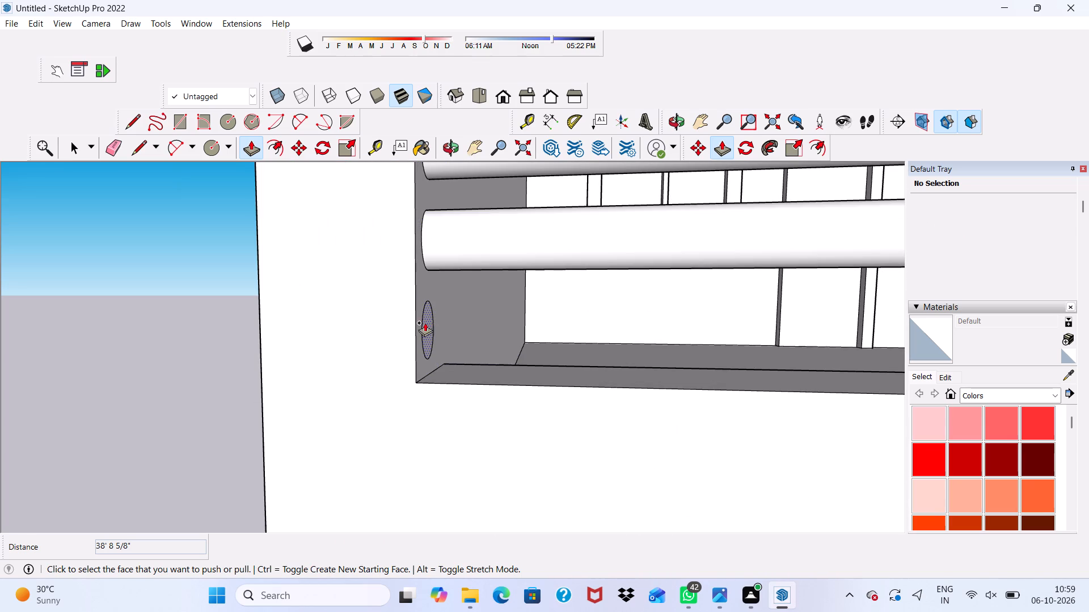
click(430, 321)
scroll(480, 305, down, 3)
scroll(500, 309, up, 1)
scroll(428, 316, down, 5)
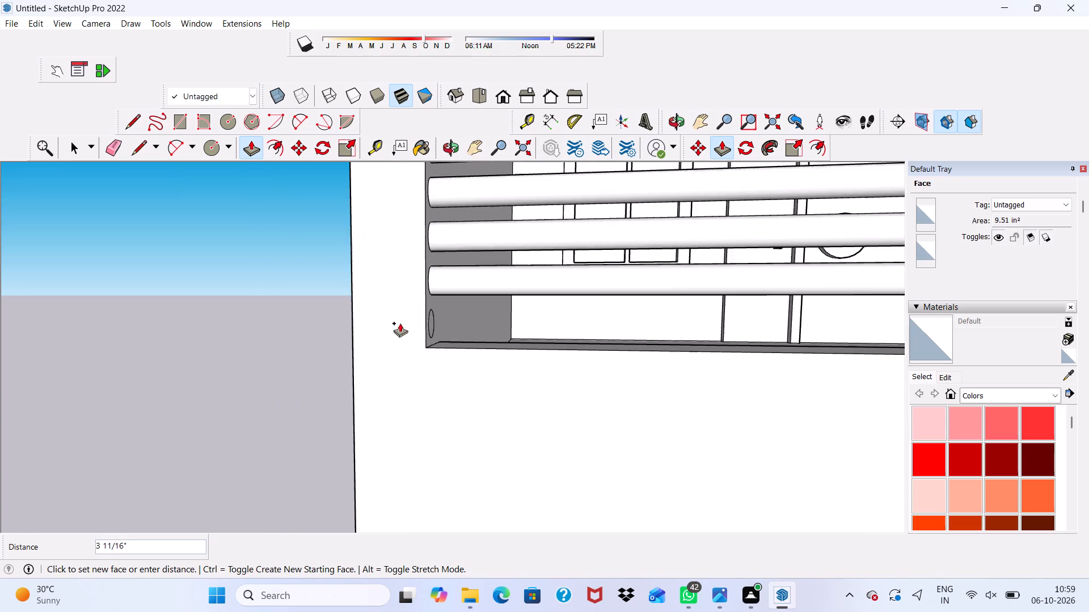
scroll(400, 323, down, 14)
scroll(373, 337, up, 1)
scroll(373, 341, down, 6)
scroll(576, 324, down, 6)
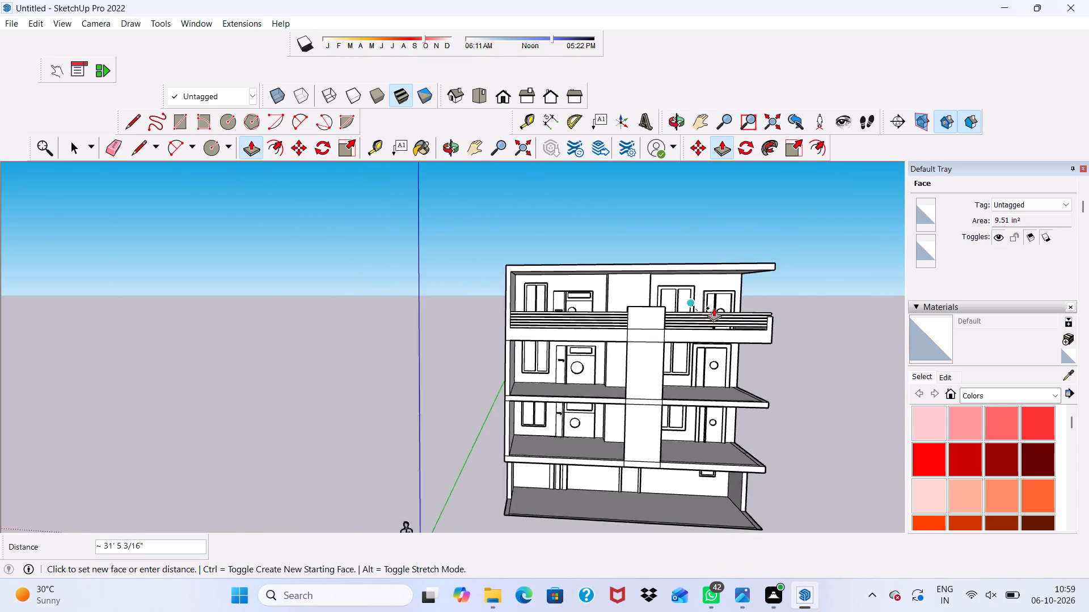
scroll(714, 308, down, 2)
scroll(783, 317, up, 20)
scroll(783, 317, up, 2)
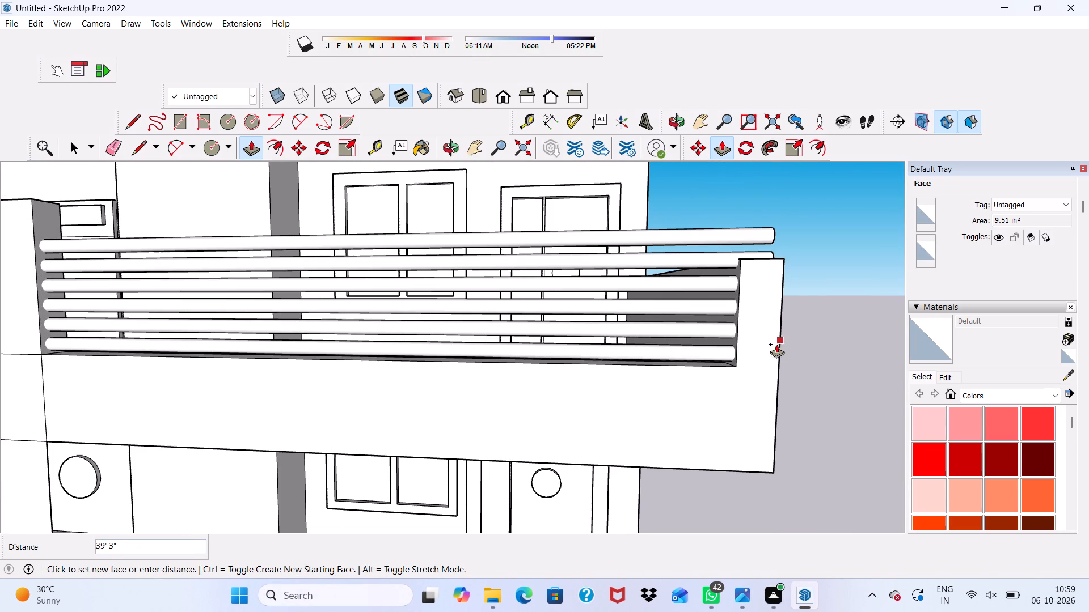
click(735, 357)
Raise the far end parapet's top face about 10 3/16" so the parapet encloses the ends of the two highest railing bars.
scroll(695, 375, down, 10)
middle_drag(662, 363, 475, 400)
scroll(441, 379, up, 5)
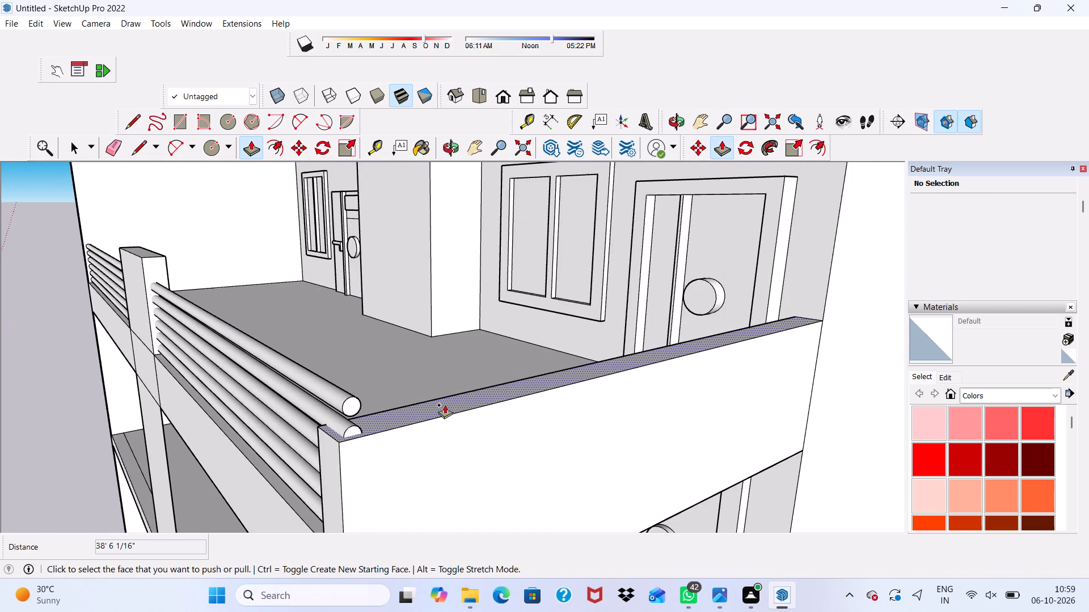
scroll(445, 405, up, 2)
click(445, 405)
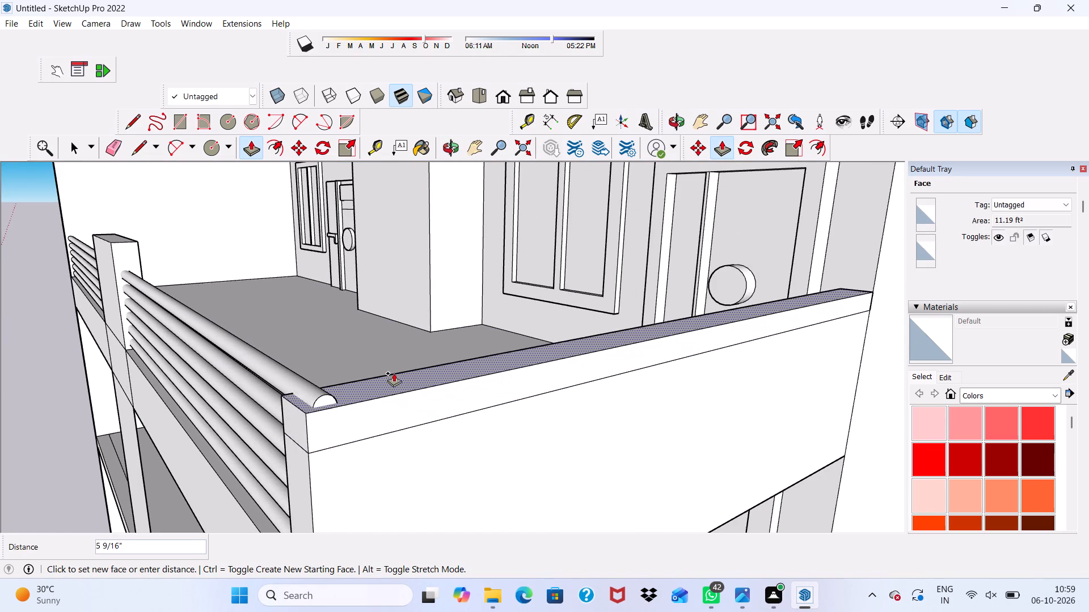
scroll(365, 361, down, 3)
middle_drag(365, 361, 453, 359)
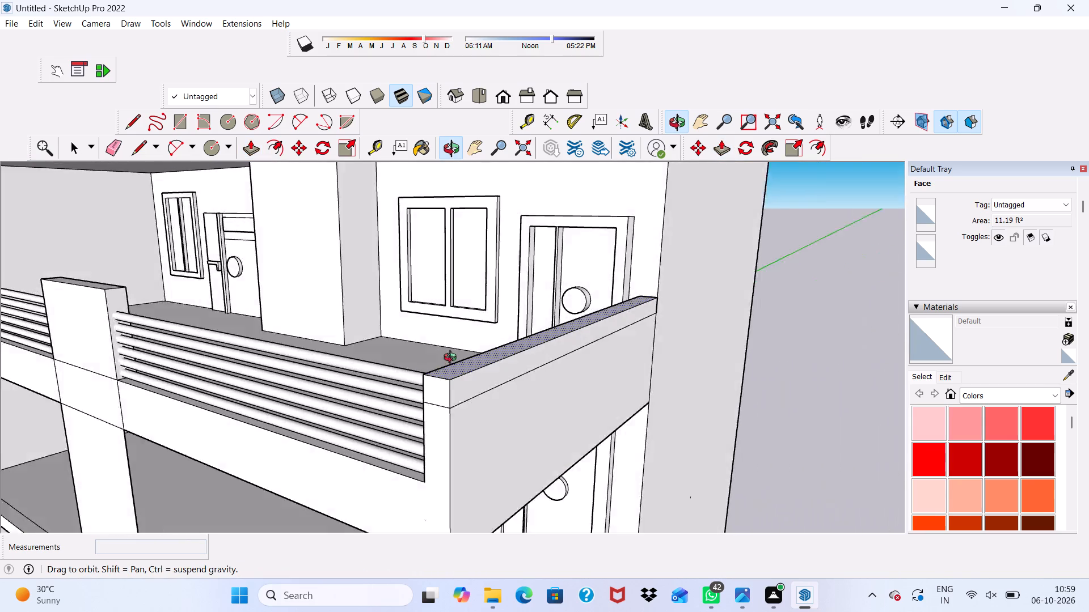
middle_drag(453, 359, 598, 330)
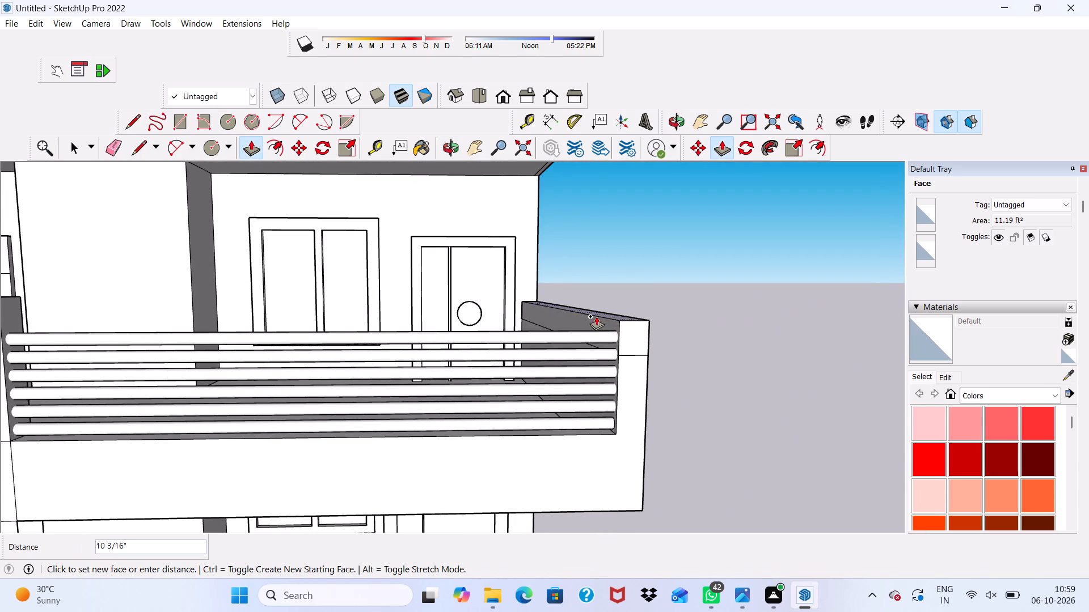
click(596, 316)
Copy the highest railing bar of the top balcony about 5 3/8" straight up to add a seventh bar.
scroll(596, 316, down, 10)
middle_drag(645, 321, 674, 324)
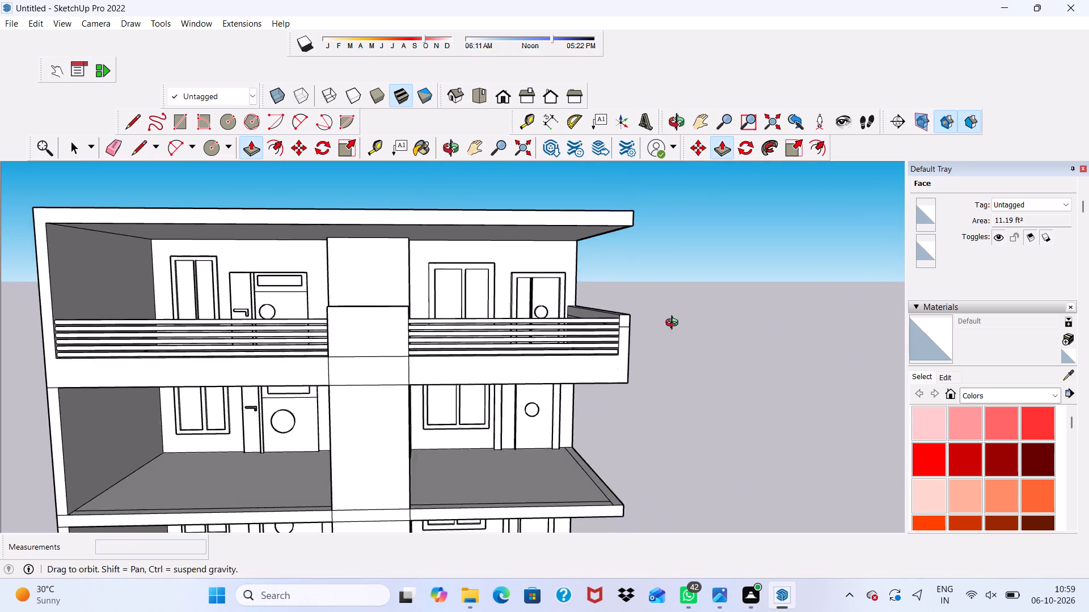
middle_drag(674, 324, 649, 272)
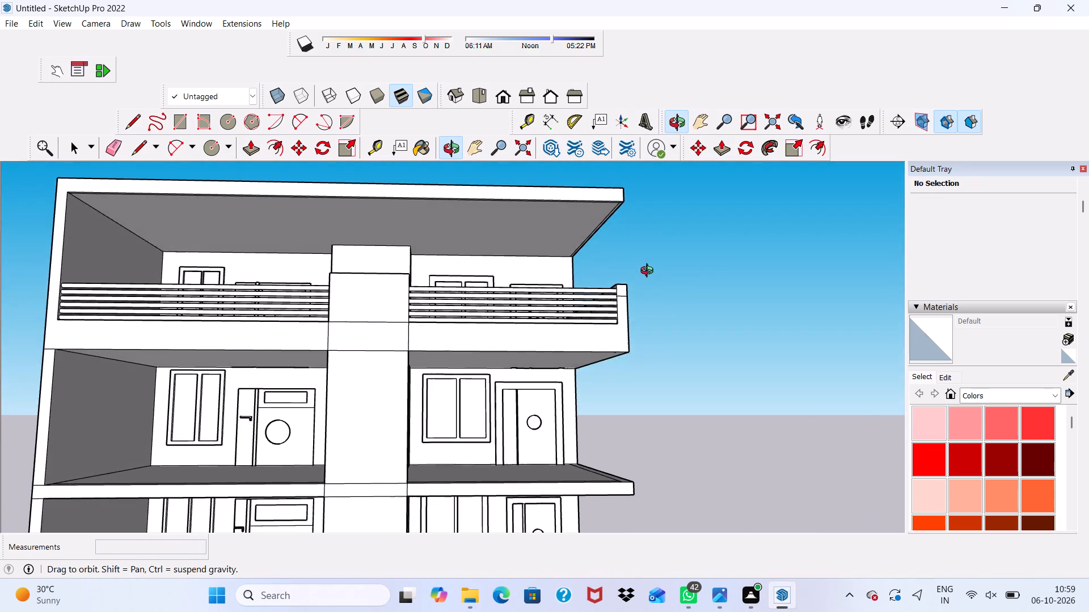
middle_drag(649, 272, 660, 290)
scroll(219, 266, up, 4)
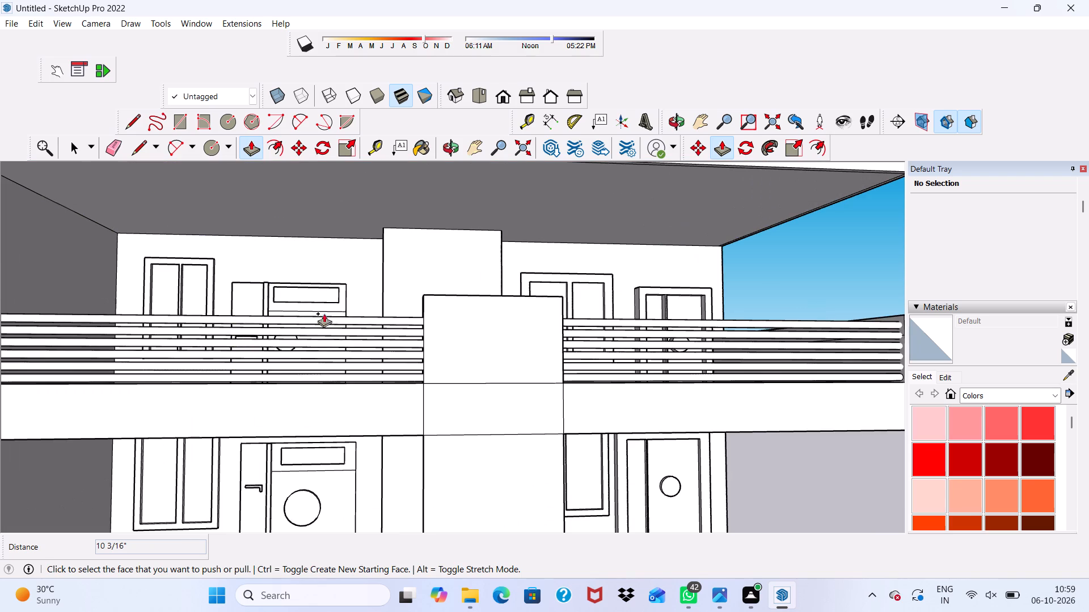
key(space)
scroll(353, 312, up, 3)
double_click(351, 325)
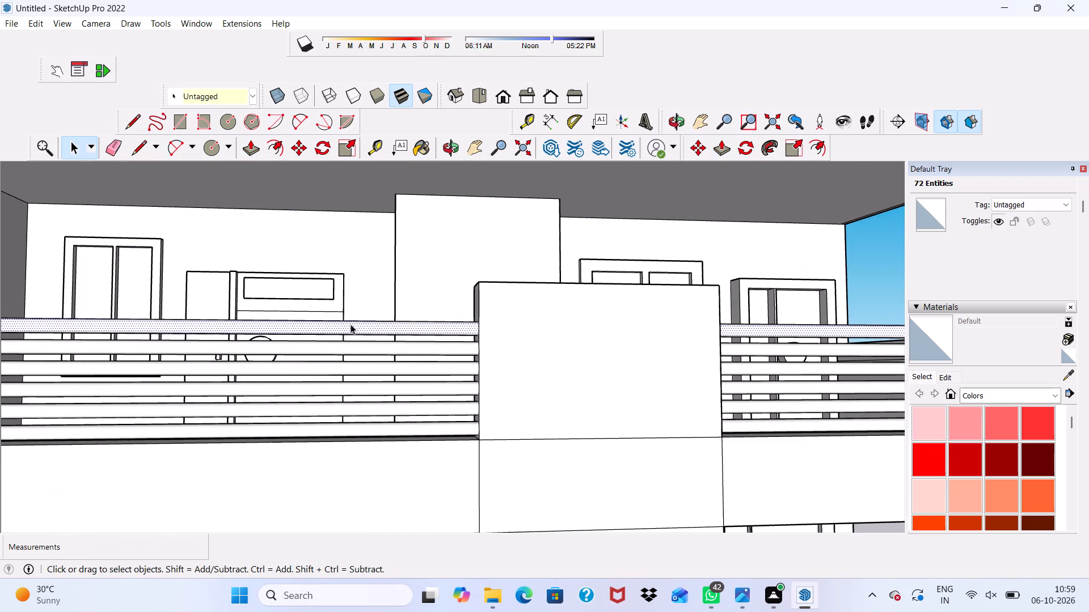
scroll(351, 324, down, 3)
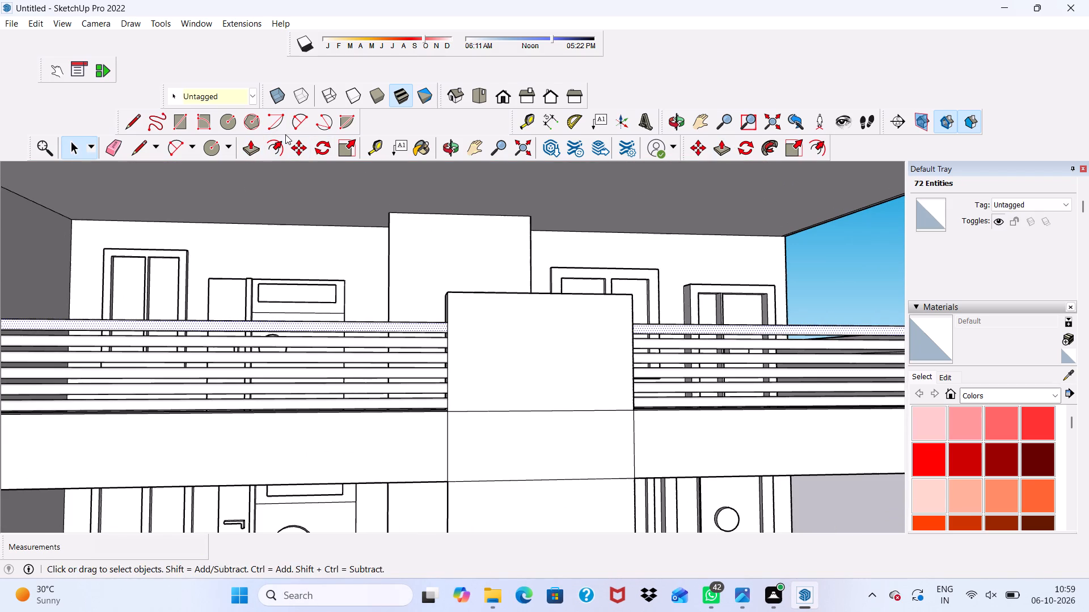
click(299, 146)
scroll(322, 178, down, 11)
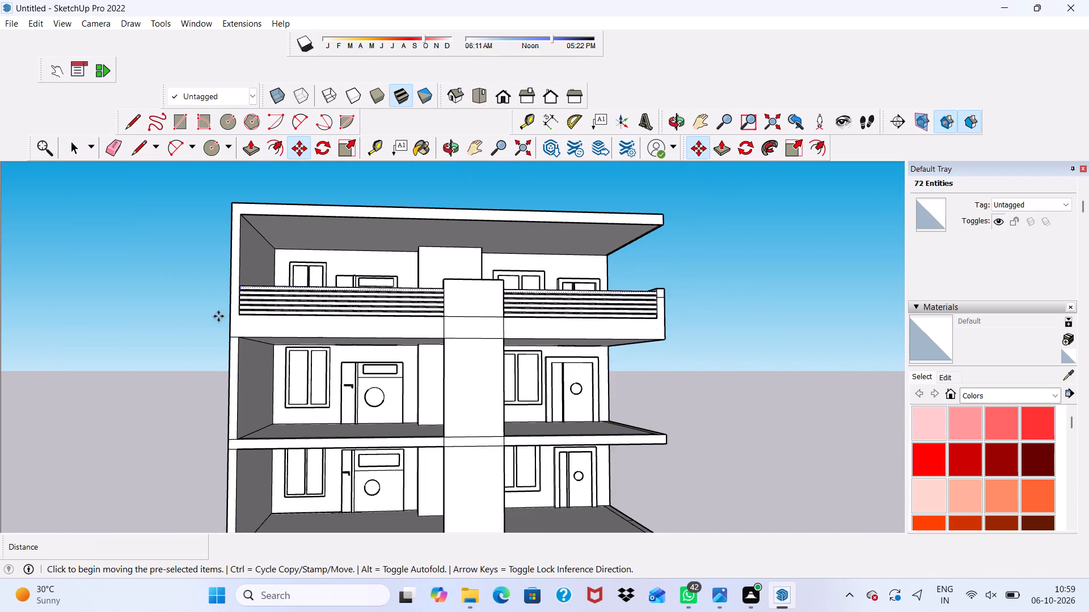
scroll(288, 274, up, 4)
middle_drag(281, 263, 205, 329)
scroll(177, 356, up, 10)
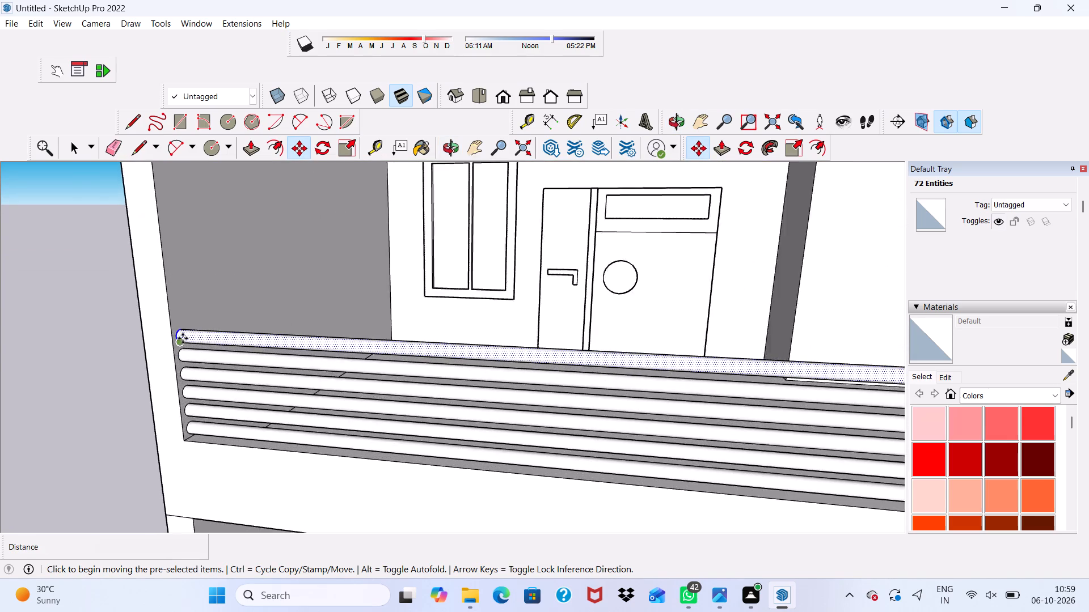
scroll(183, 338, up, 8)
click(176, 342)
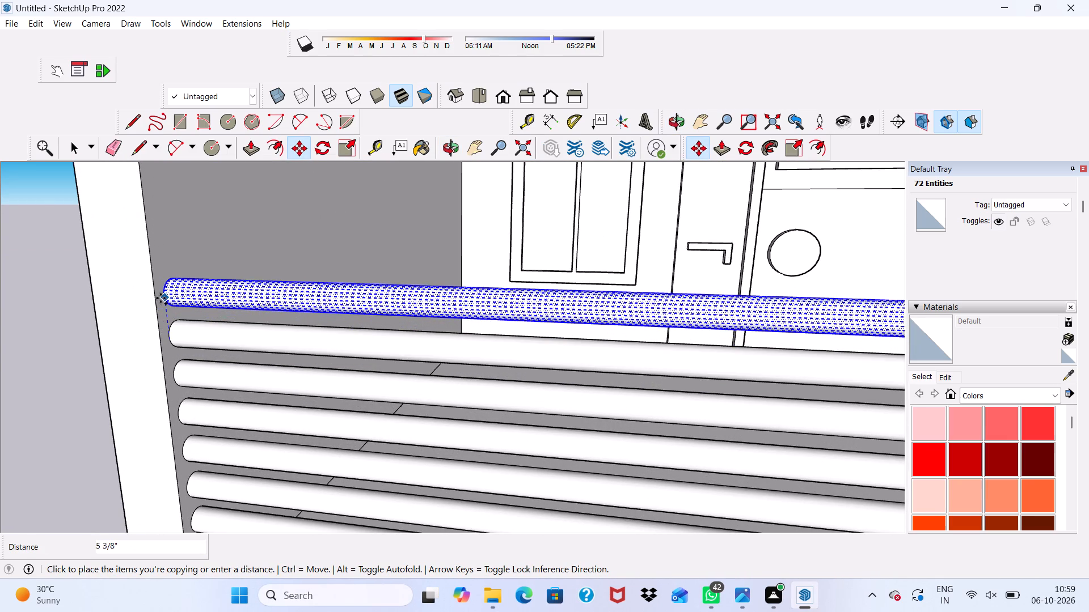
click(161, 297)
scroll(148, 298, down, 16)
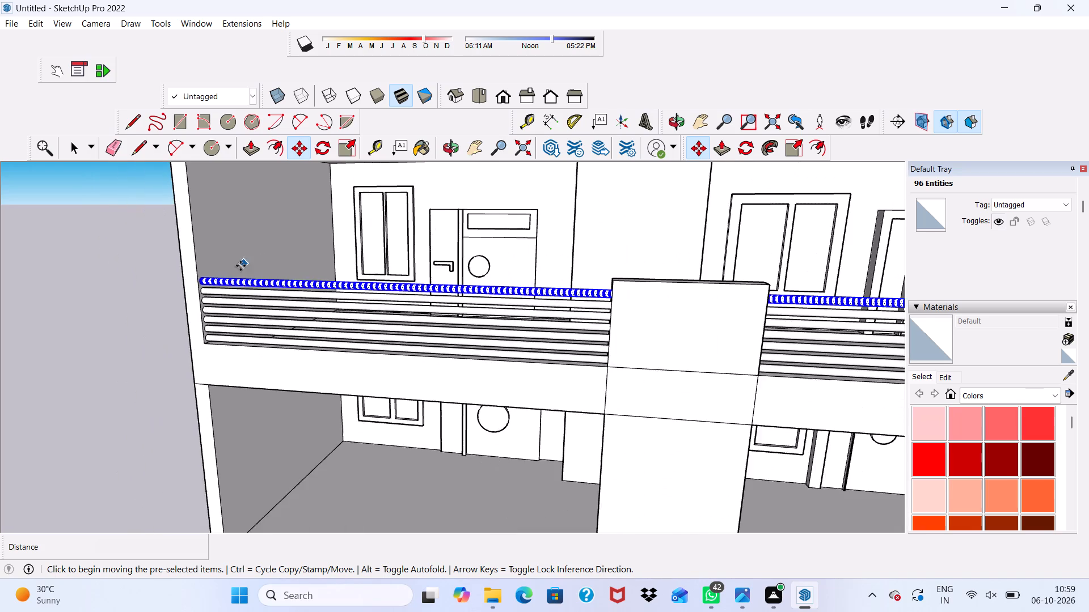
scroll(229, 273, up, 1)
scroll(227, 275, down, 3)
scroll(391, 277, down, 4)
key(space)
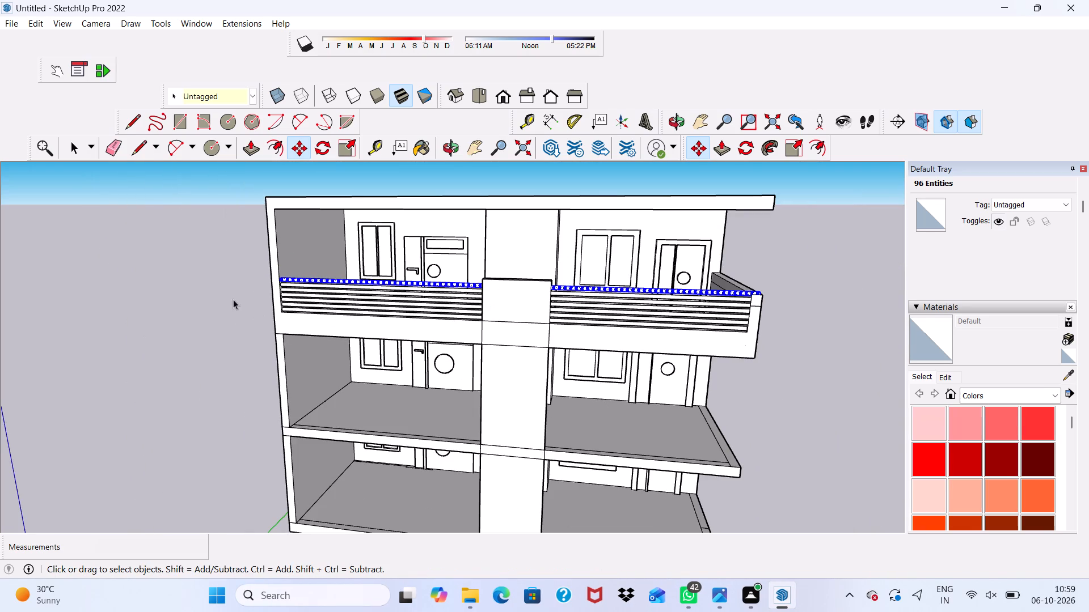
click(206, 274)
Raise the far end parapet's top face about 5 1/2" so it encloses the end of the seventh railing bar.
scroll(206, 274, down, 5)
middle_drag(690, 334, 365, 433)
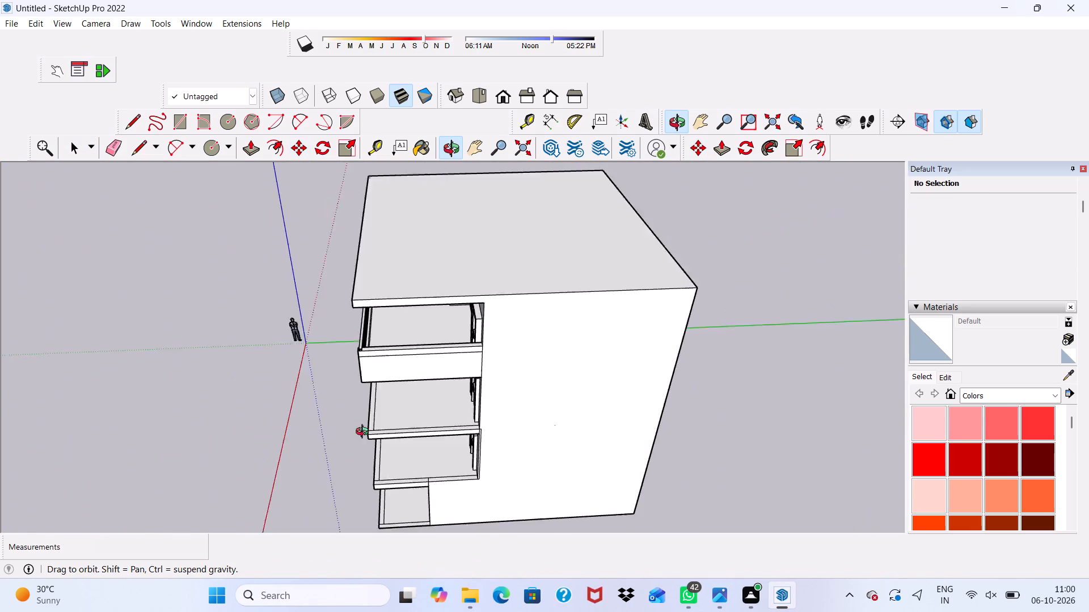
middle_drag(365, 433, 348, 438)
scroll(345, 358, up, 14)
click(342, 380)
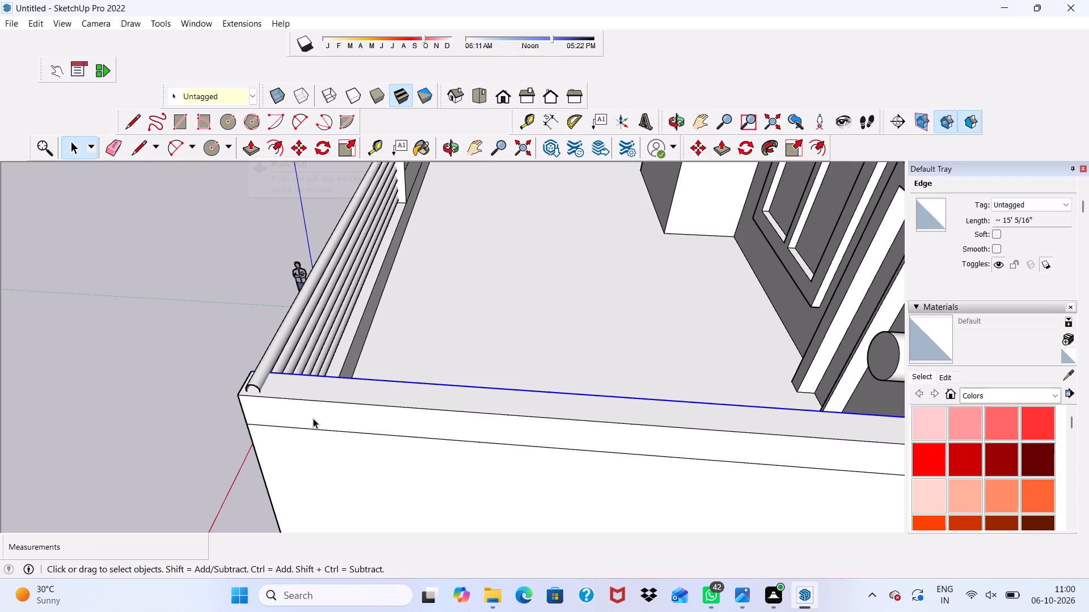
click(314, 394)
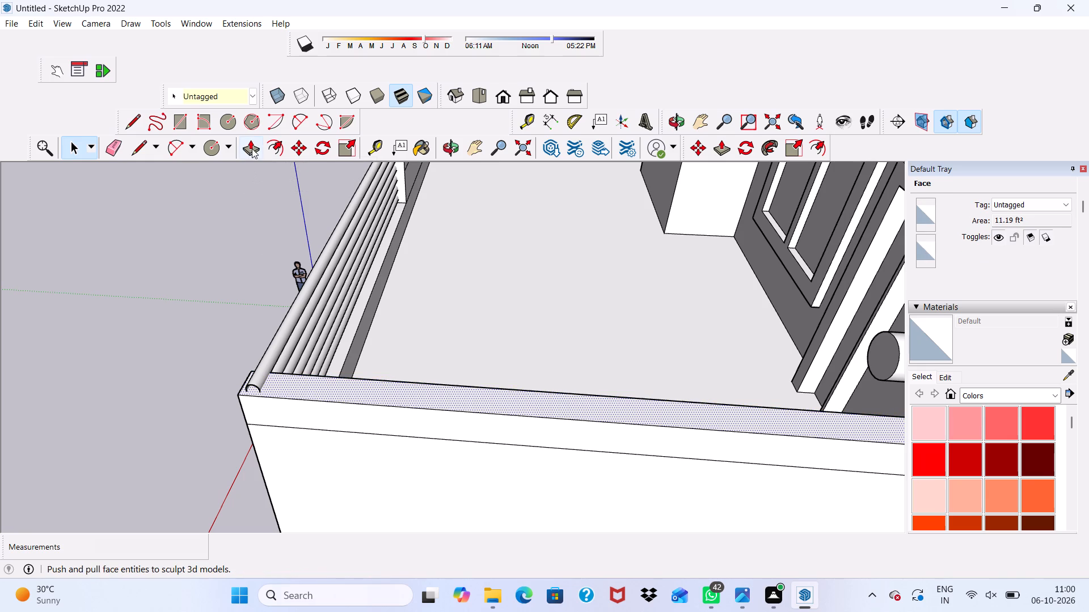
click(252, 148)
click(325, 380)
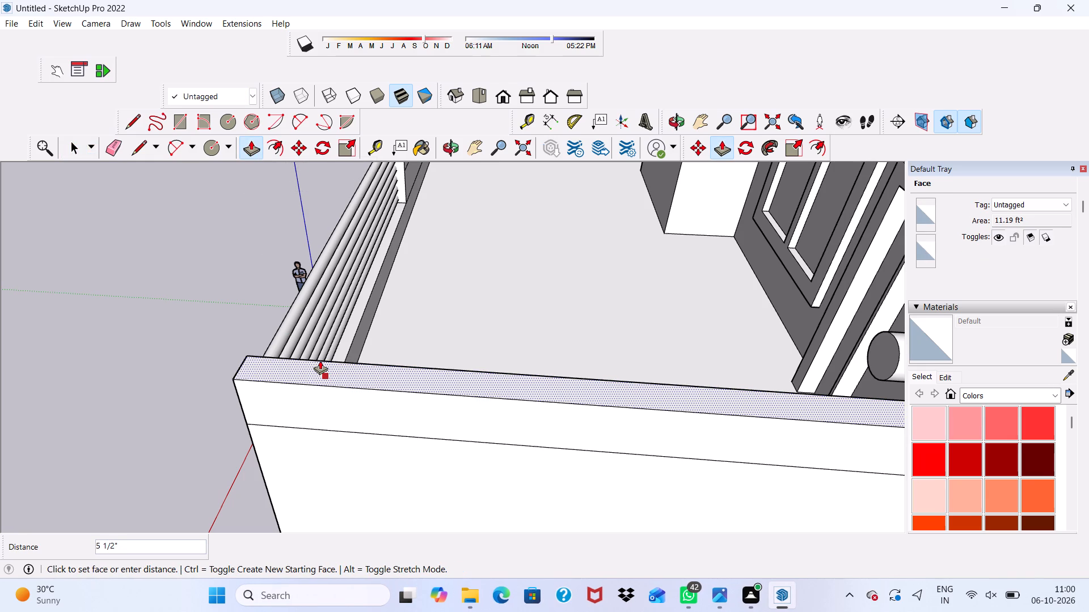
click(323, 364)
Erase the leftover seam lines across the far end parapet's outer side and its front end face.
scroll(290, 380, down, 2)
middle_drag(296, 389, 529, 364)
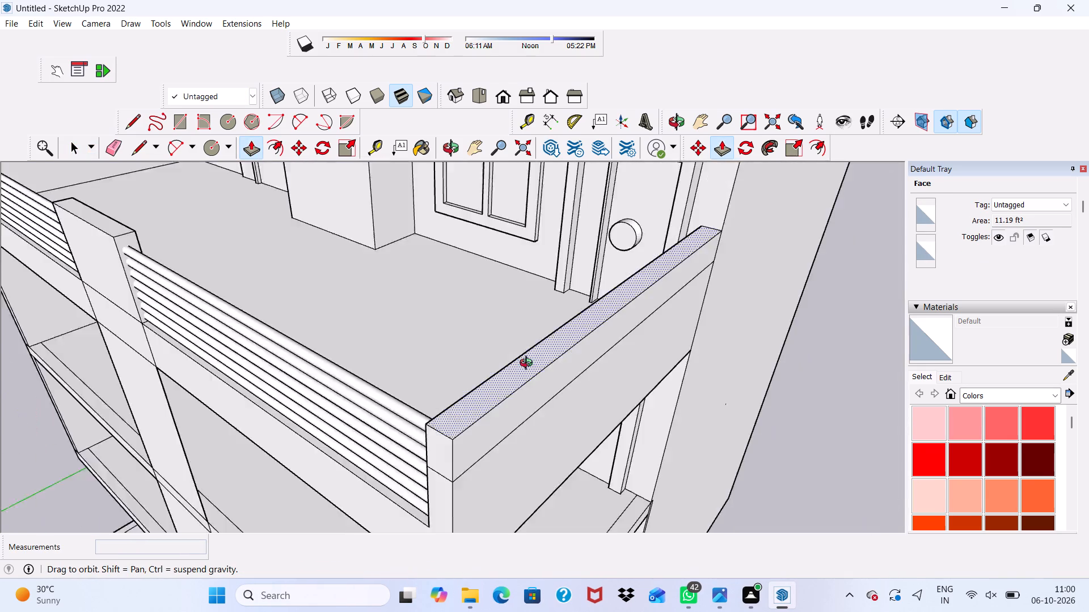
middle_drag(529, 364, 626, 291)
scroll(626, 290, up, 2)
key(space)
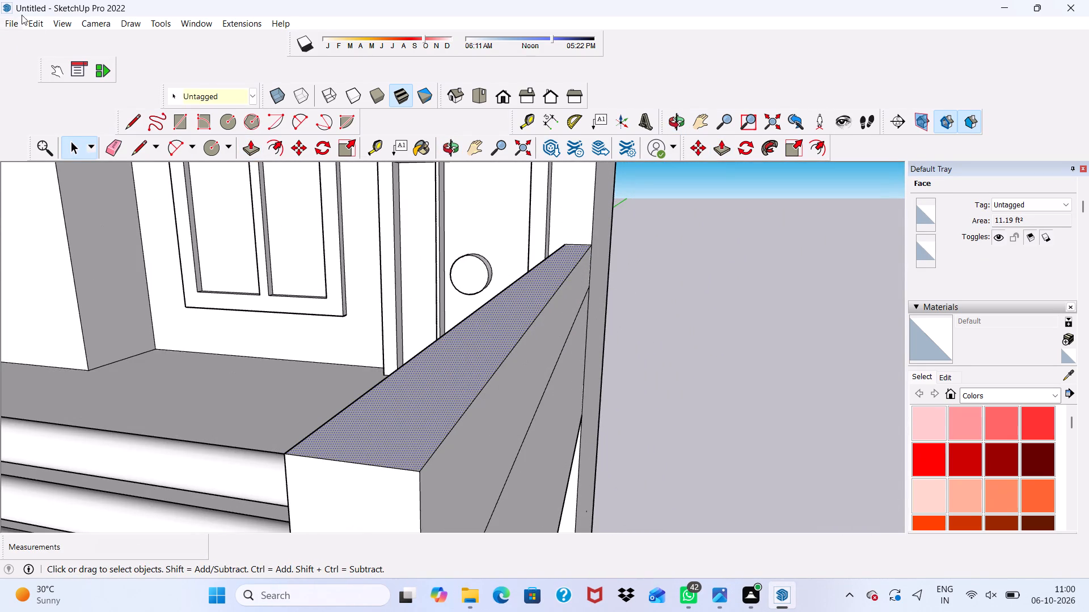
click(116, 148)
scroll(119, 157, down, 9)
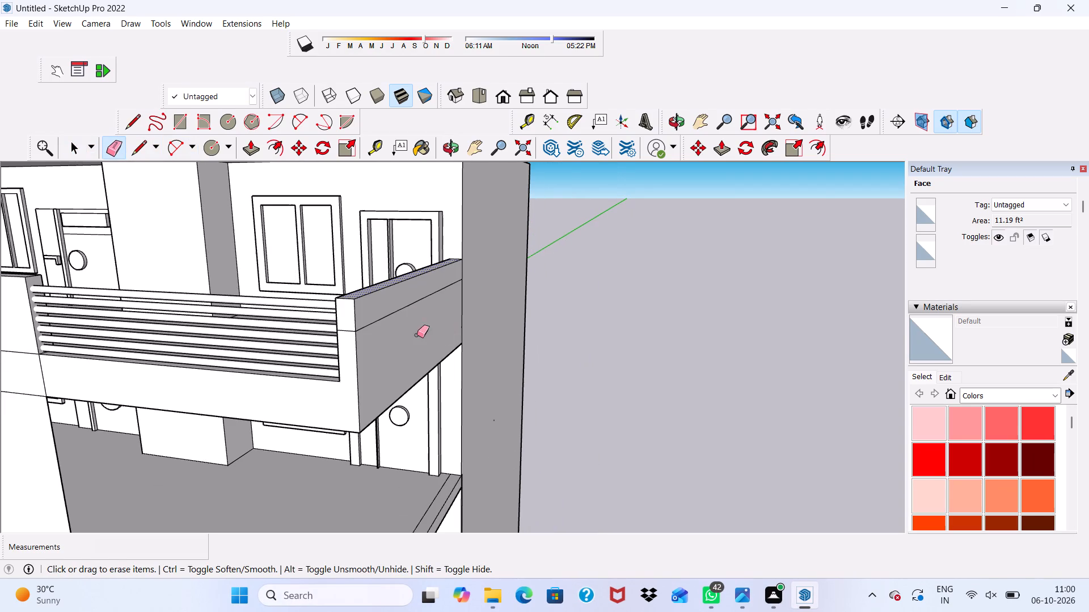
click(407, 306)
scroll(356, 353, up, 4)
drag(339, 316, 340, 332)
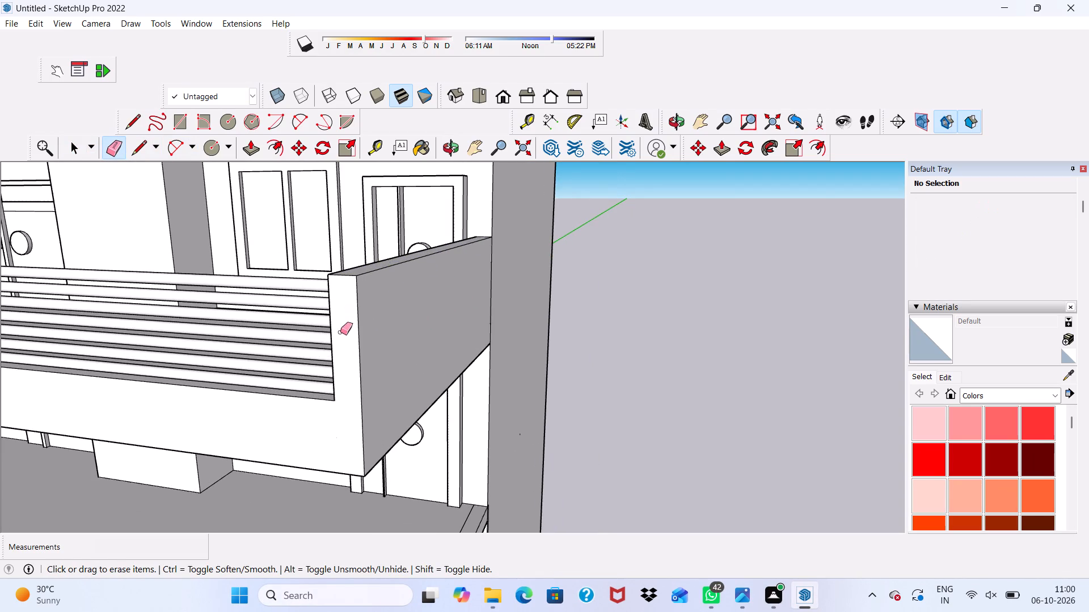
Erase the leftover seam line along the far end parapet's inner face.
scroll(331, 329, down, 2)
scroll(330, 329, up, 1)
scroll(328, 330, down, 6)
middle_drag(324, 317, 695, 324)
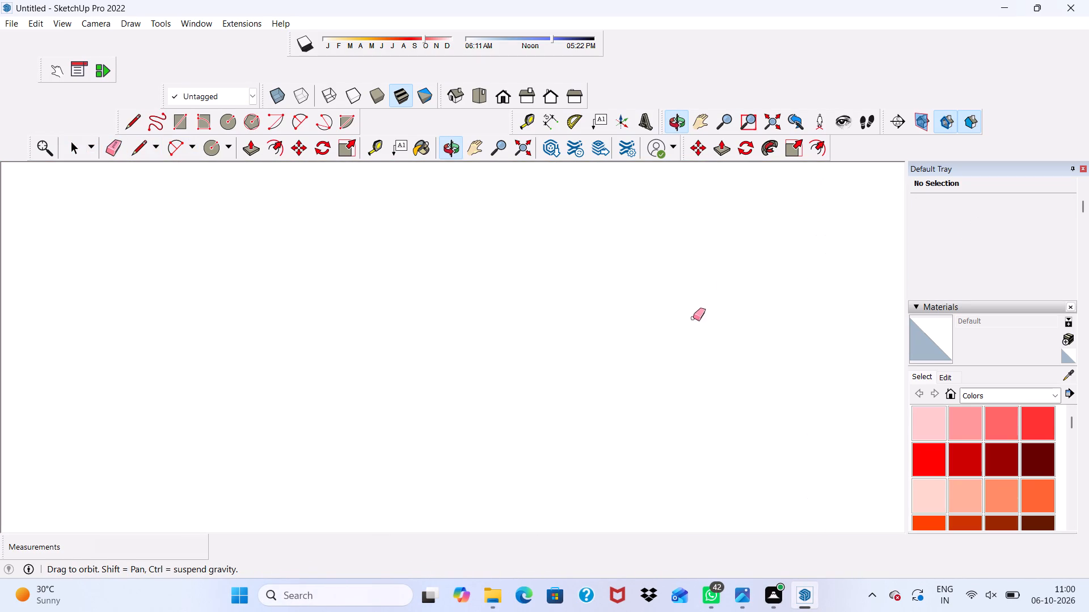
middle_drag(662, 296, 551, 284)
click(501, 96)
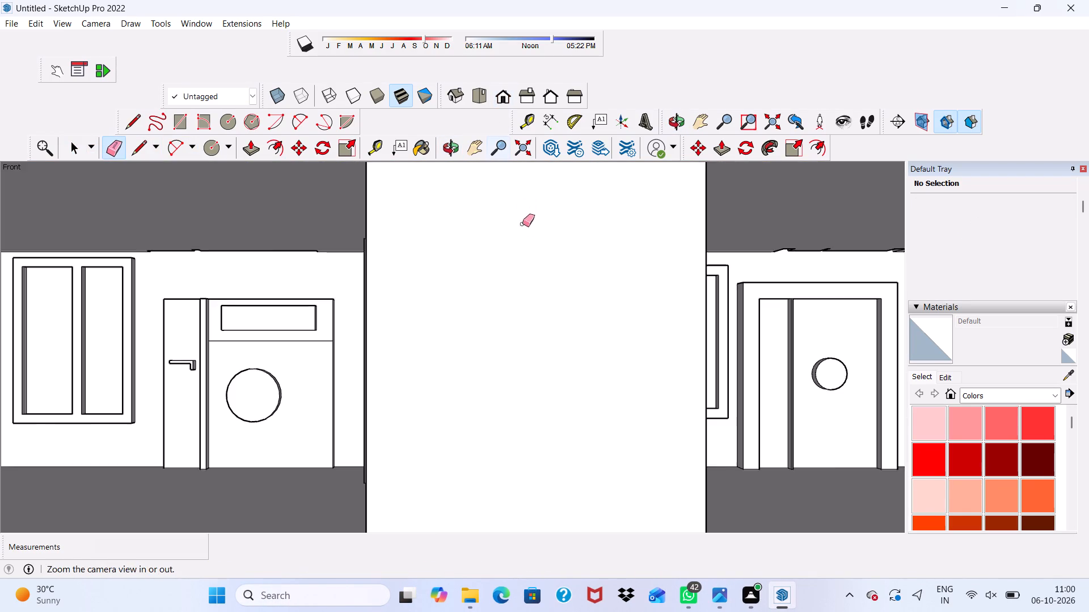
scroll(533, 263, down, 16)
middle_drag(506, 340, 691, 462)
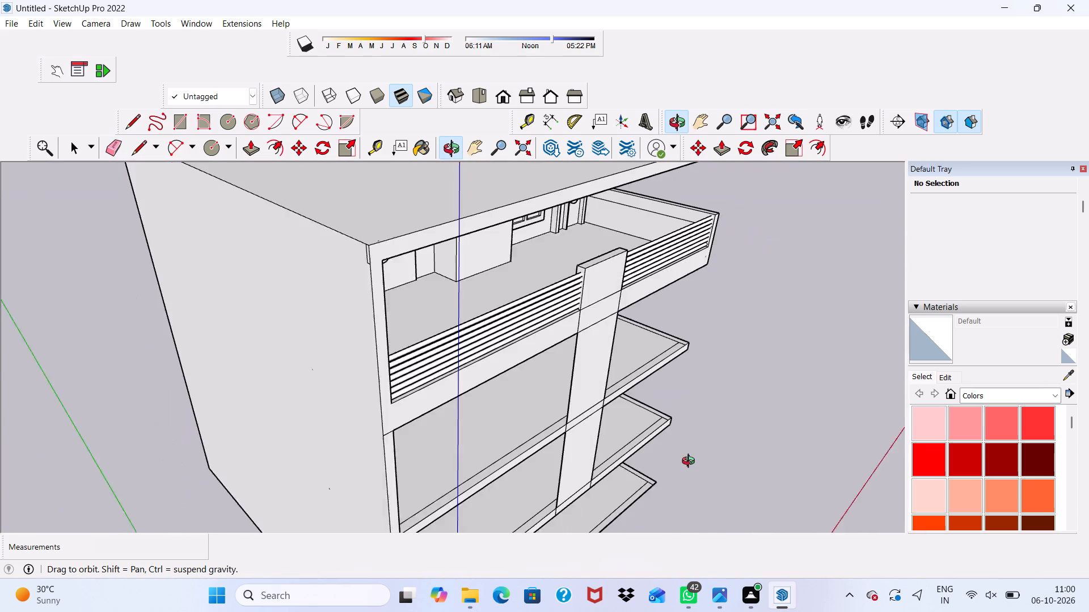
middle_drag(691, 462, 690, 462)
scroll(687, 252, up, 9)
drag(630, 204, 630, 209)
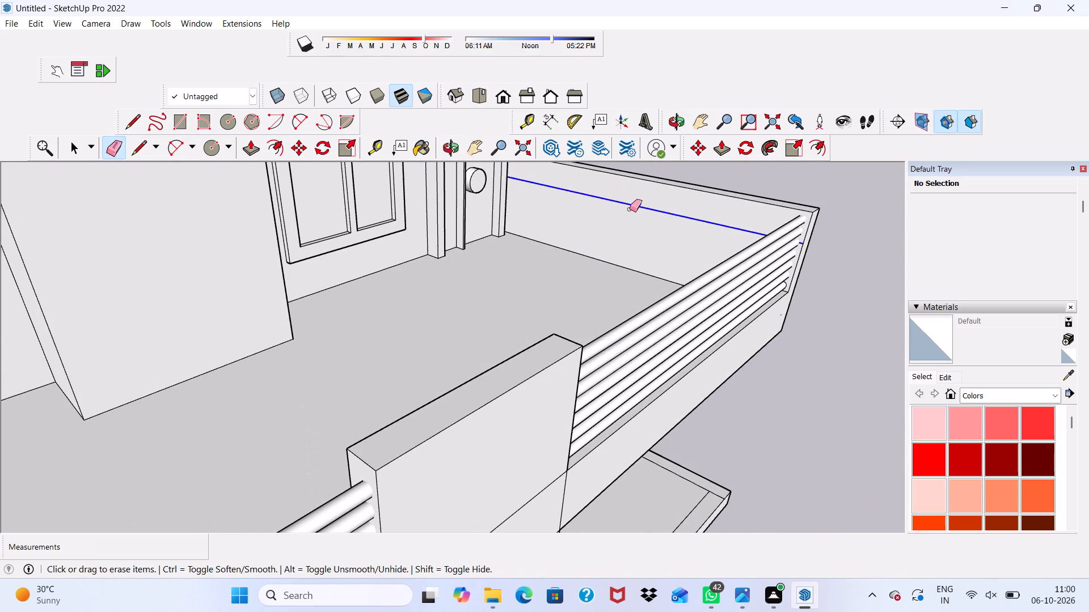
Erase the upper horizontal seam across the central column's front, level with the top balcony's solid parapet top.
scroll(590, 241, down, 4)
middle_drag(598, 265, 347, 207)
scroll(347, 207, down, 5)
scroll(383, 246, up, 1)
scroll(322, 324, down, 3)
scroll(147, 260, up, 4)
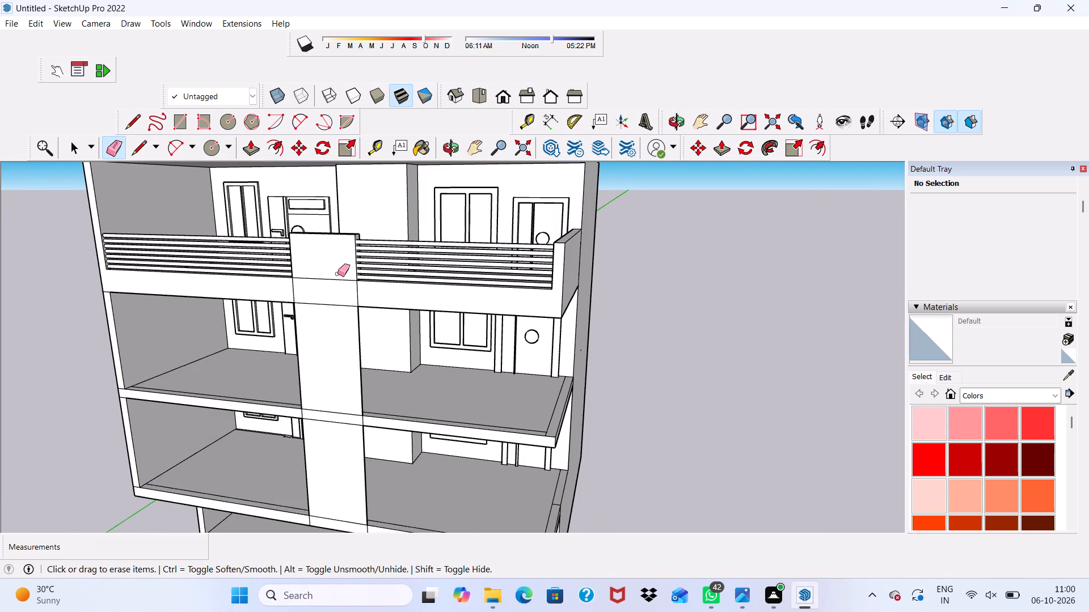
drag(336, 271, 330, 284)
Examine the whole building front and the near end of the top balcony's railing from several angles.
scroll(330, 284, down, 6)
middle_drag(330, 287, 369, 195)
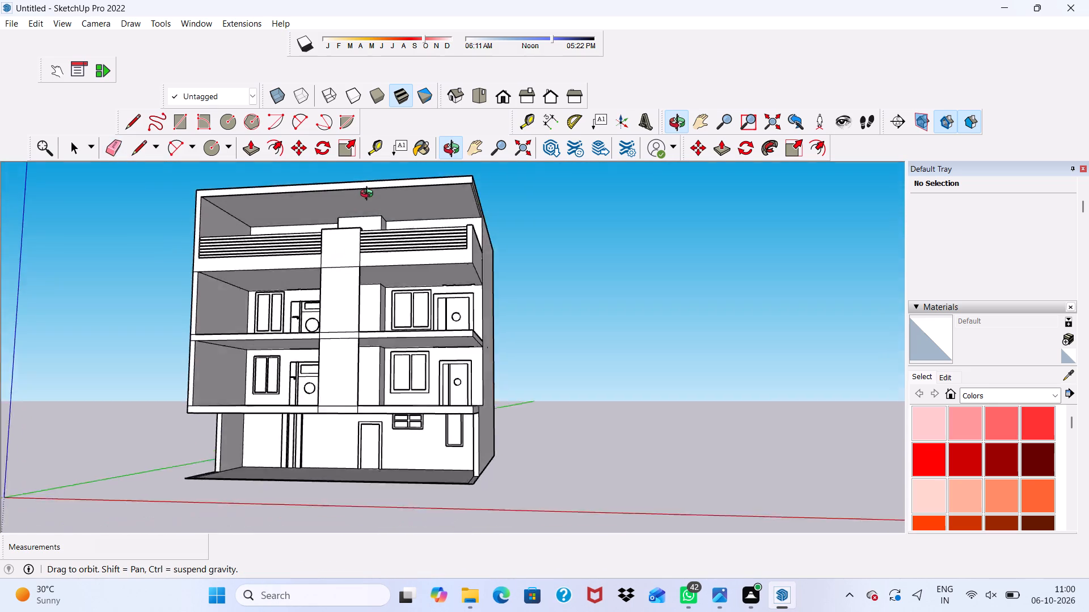
middle_drag(369, 195, 624, 256)
key(space)
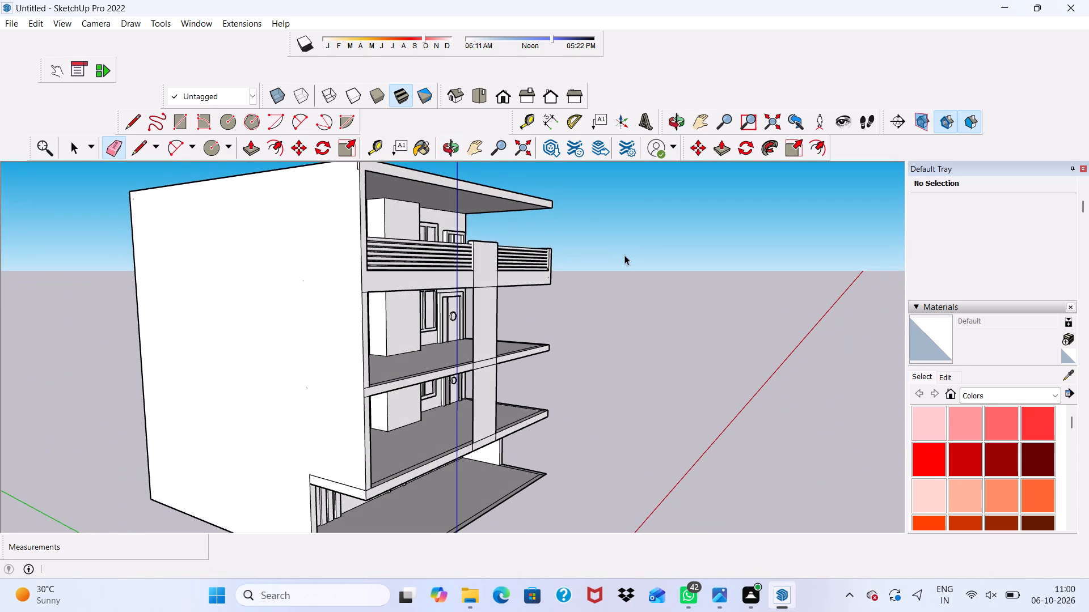
scroll(624, 255, down, 6)
middle_drag(619, 270, 373, 313)
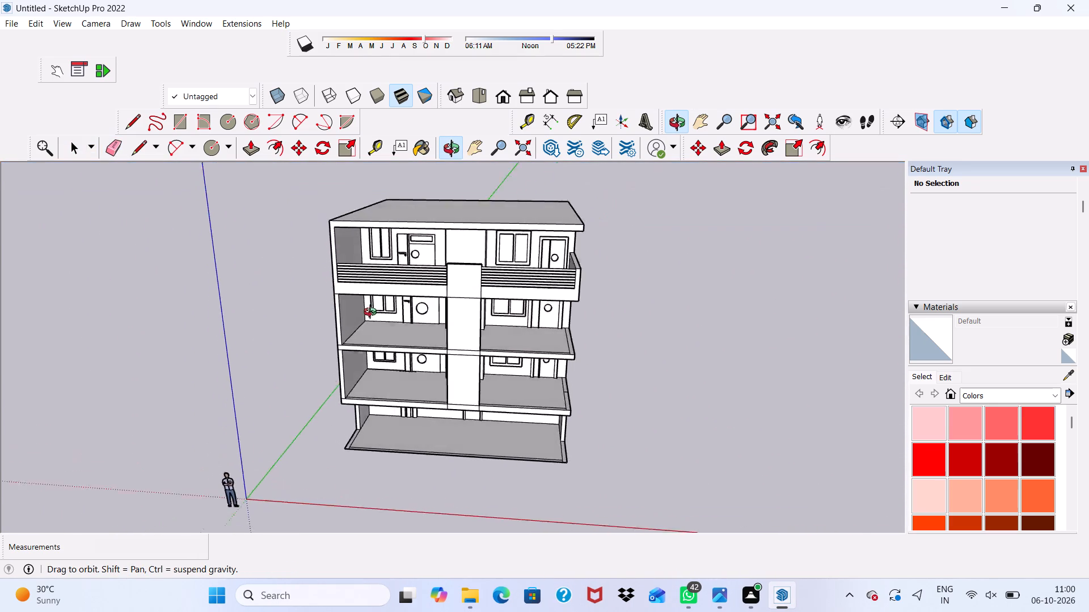
middle_drag(373, 313, 386, 292)
scroll(388, 284, up, 3)
scroll(388, 284, down, 5)
middle_click(452, 308)
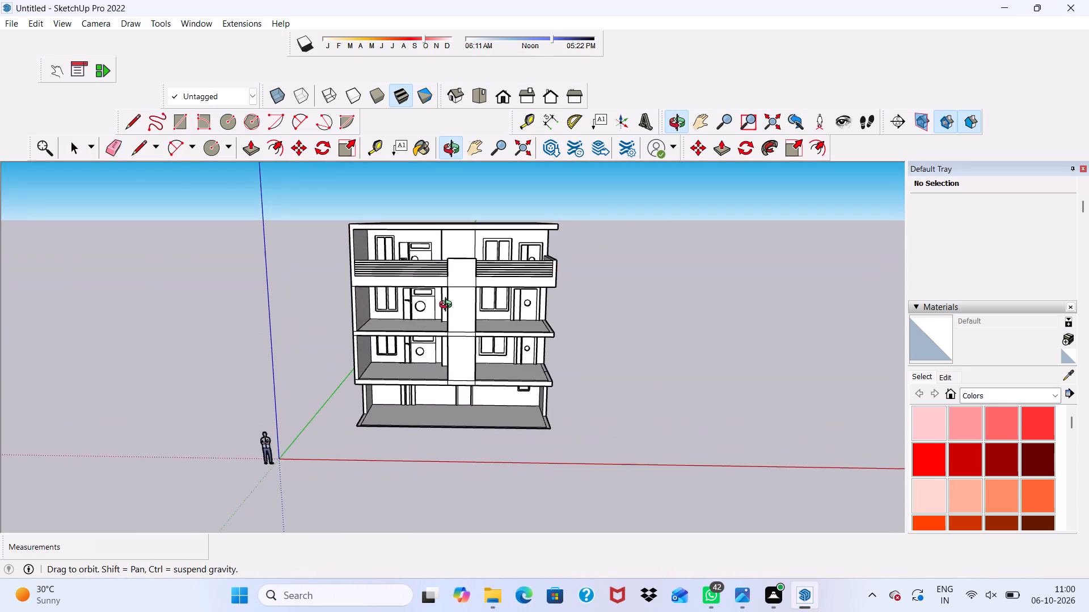
scroll(448, 306, up, 4)
scroll(310, 222, up, 4)
scroll(310, 224, down, 1)
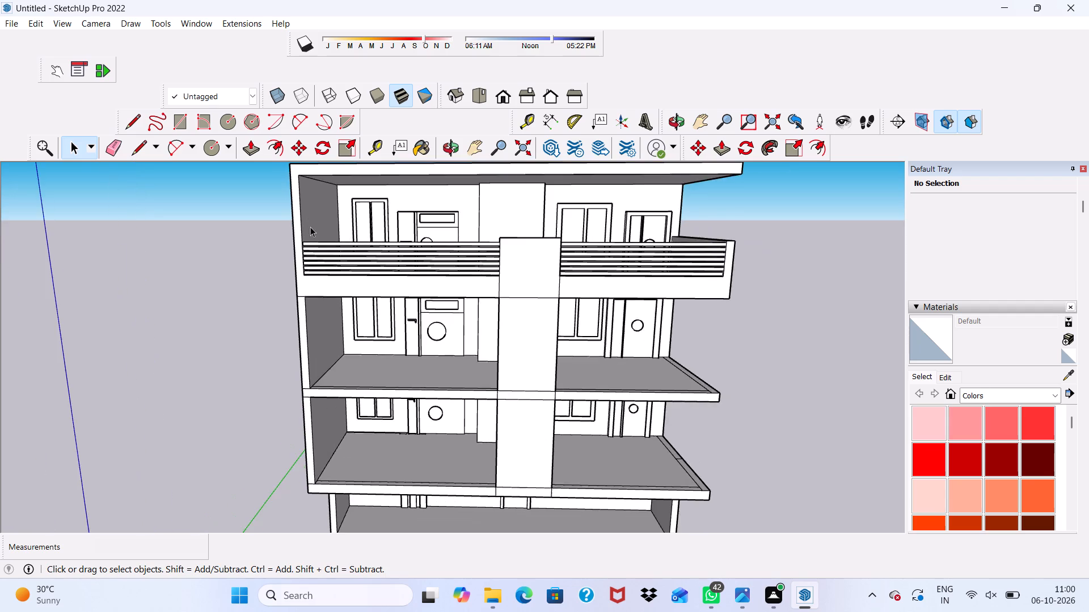
middle_drag(310, 228, 290, 293)
scroll(312, 267, up, 4)
scroll(370, 242, down, 1)
middle_drag(370, 241, 305, 311)
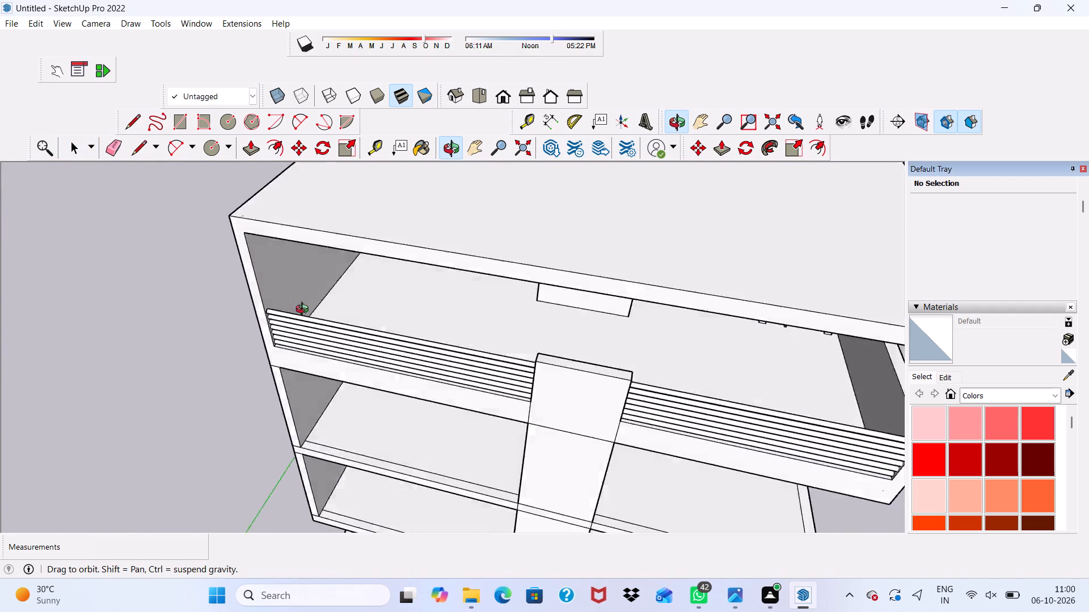
middle_drag(305, 311, 258, 233)
scroll(292, 219, up, 8)
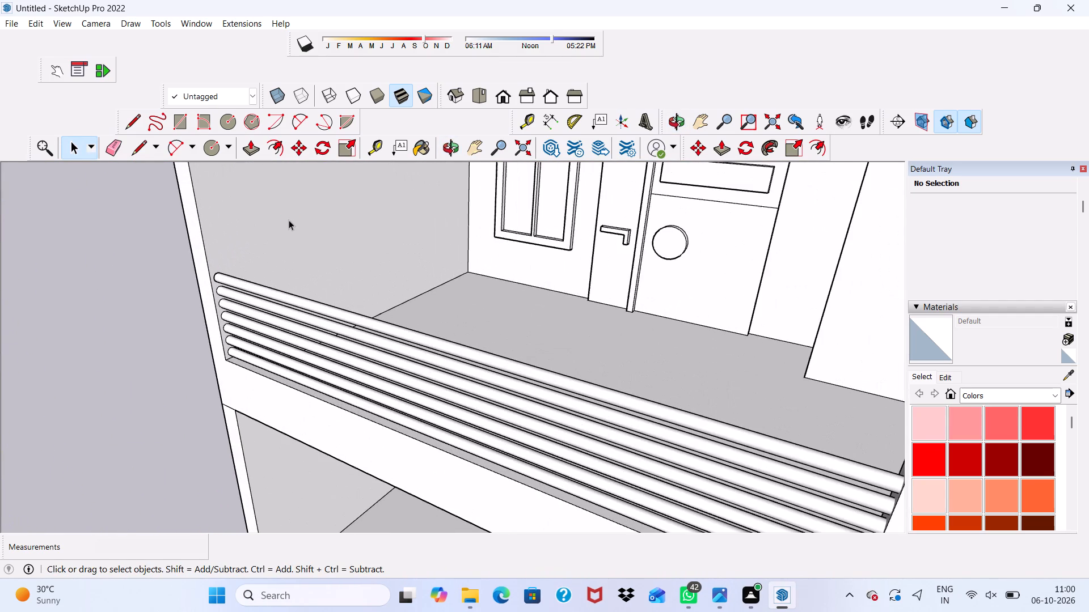
scroll(289, 220, up, 4)
scroll(289, 220, down, 4)
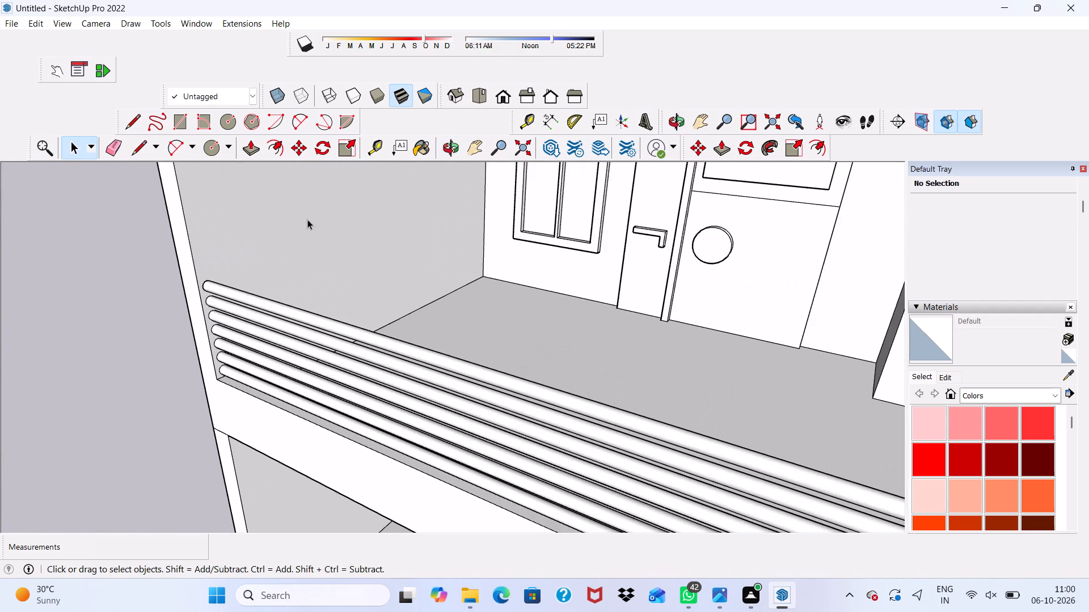
scroll(320, 231, down, 9)
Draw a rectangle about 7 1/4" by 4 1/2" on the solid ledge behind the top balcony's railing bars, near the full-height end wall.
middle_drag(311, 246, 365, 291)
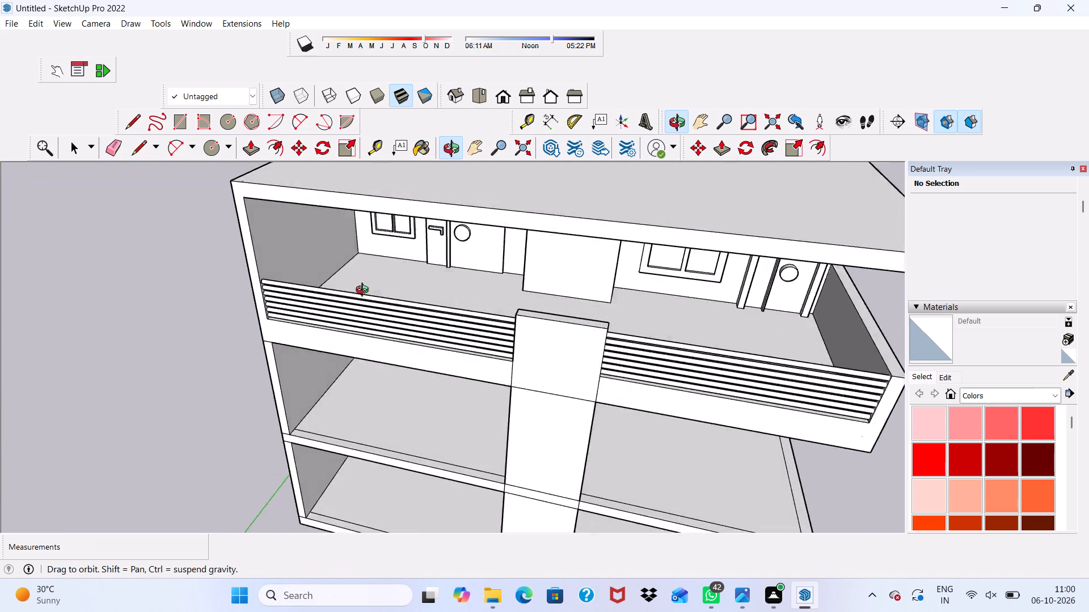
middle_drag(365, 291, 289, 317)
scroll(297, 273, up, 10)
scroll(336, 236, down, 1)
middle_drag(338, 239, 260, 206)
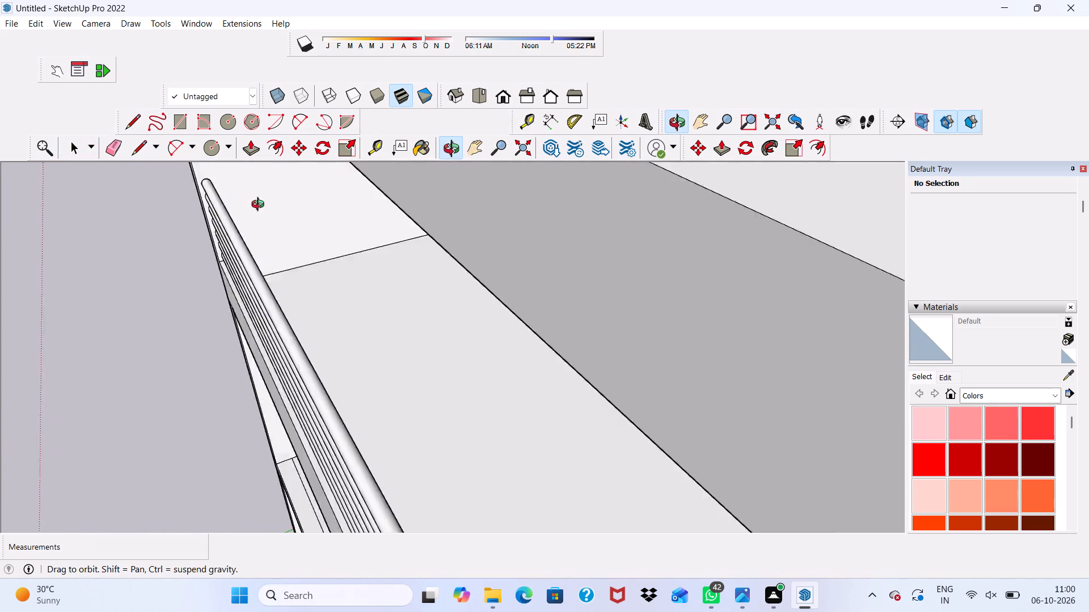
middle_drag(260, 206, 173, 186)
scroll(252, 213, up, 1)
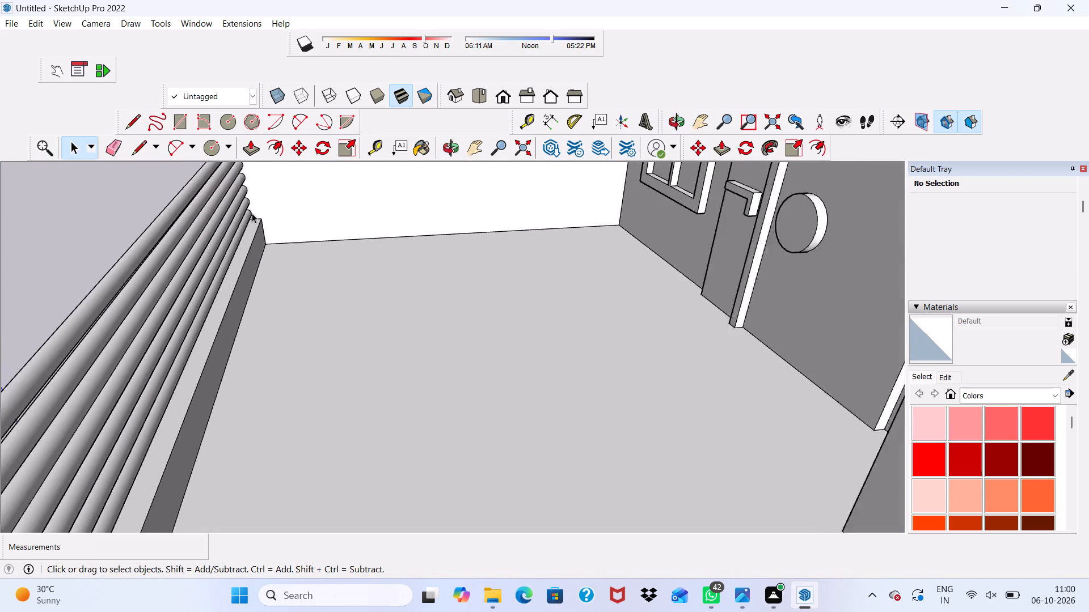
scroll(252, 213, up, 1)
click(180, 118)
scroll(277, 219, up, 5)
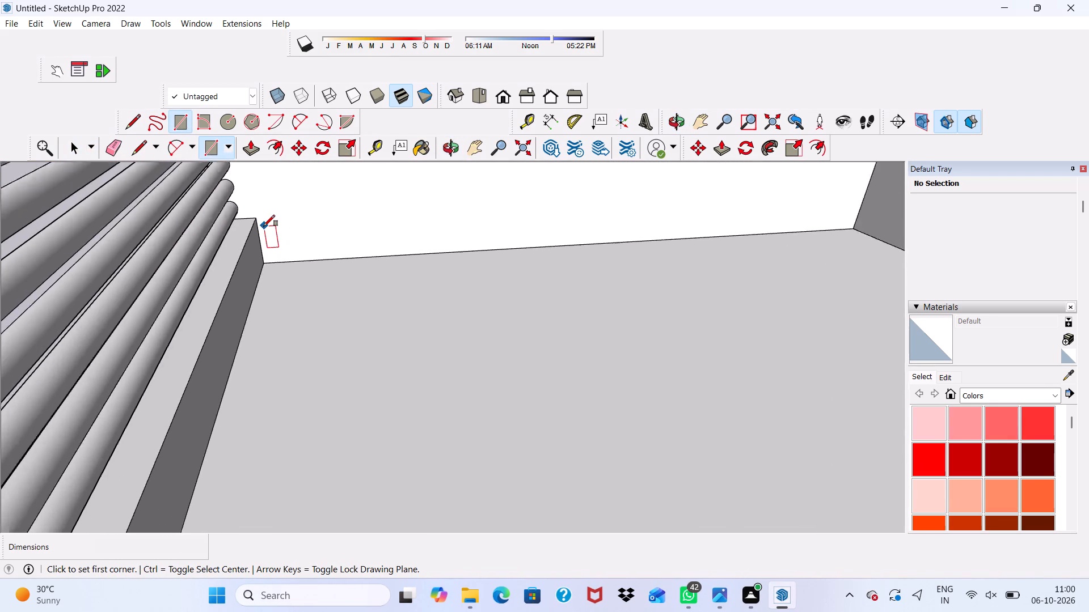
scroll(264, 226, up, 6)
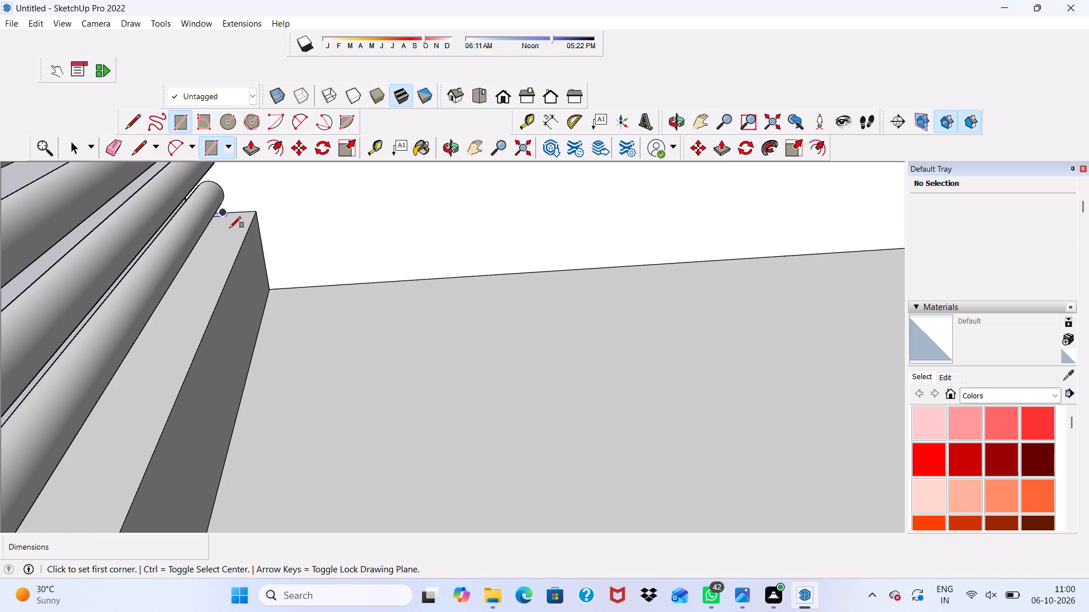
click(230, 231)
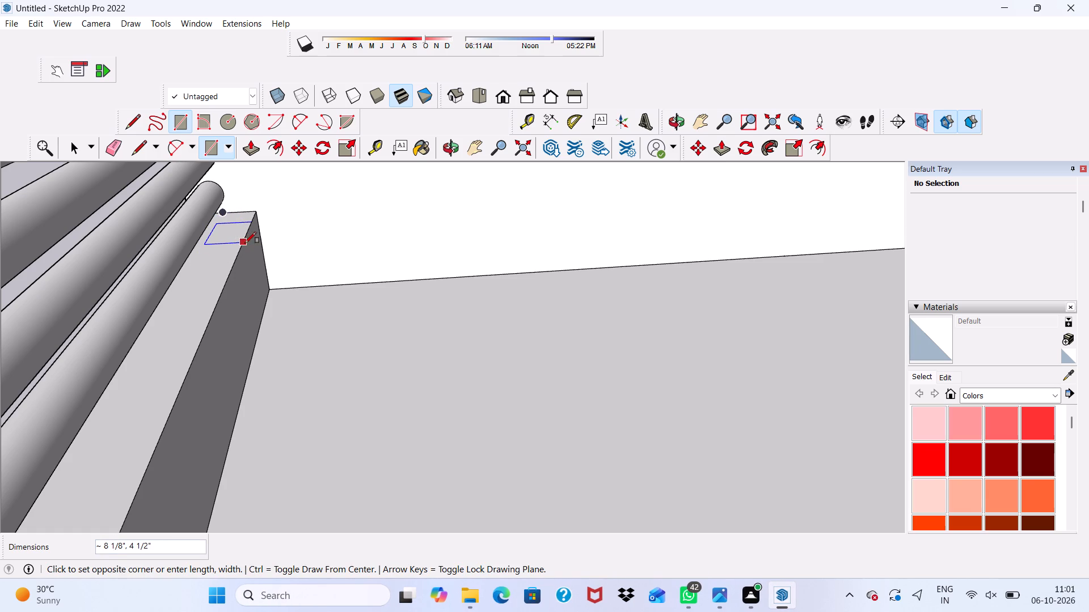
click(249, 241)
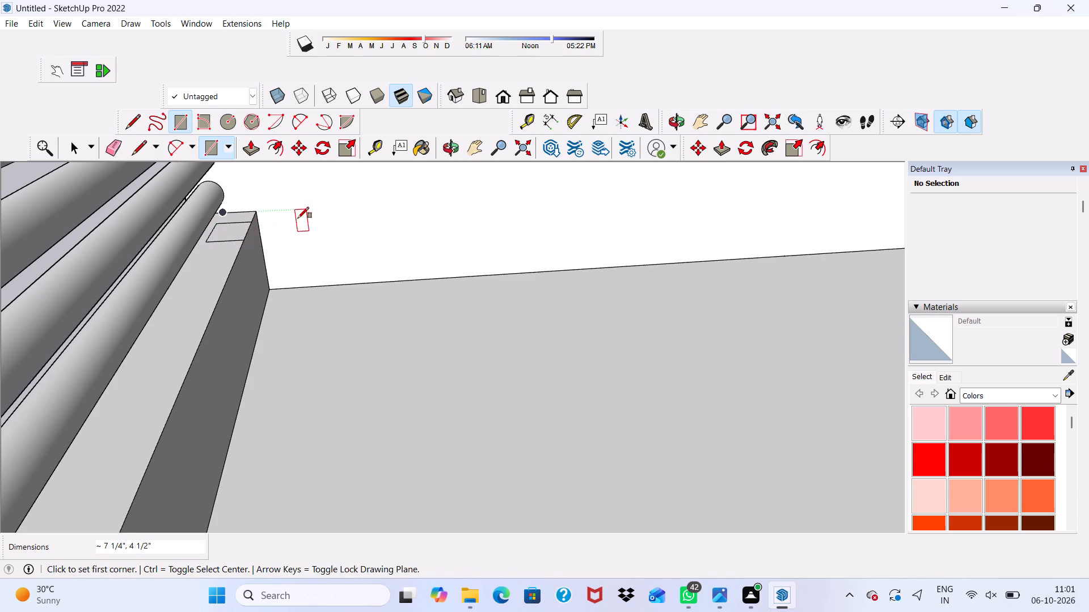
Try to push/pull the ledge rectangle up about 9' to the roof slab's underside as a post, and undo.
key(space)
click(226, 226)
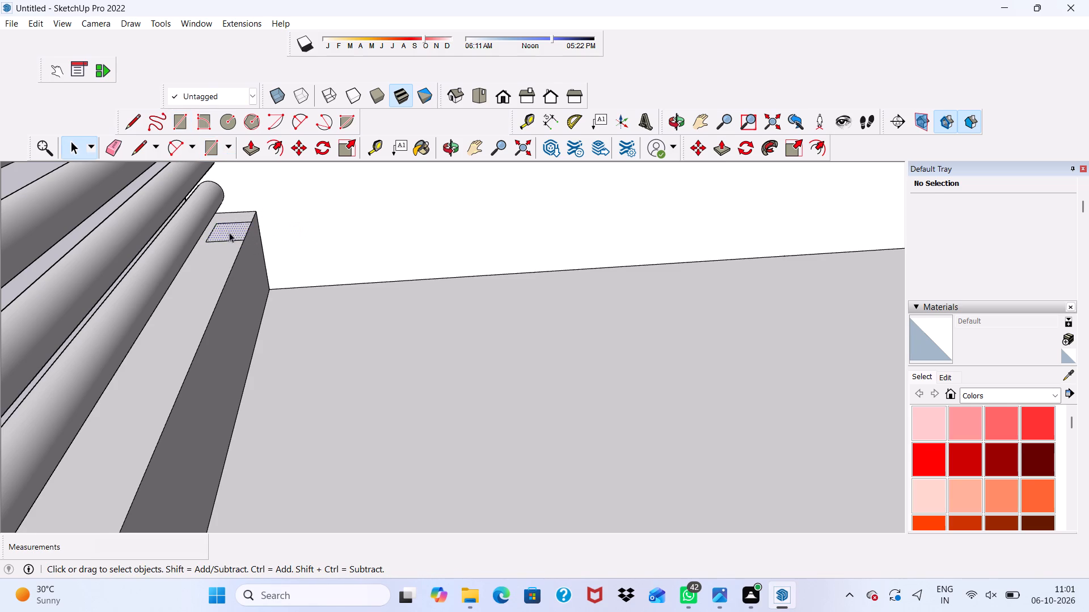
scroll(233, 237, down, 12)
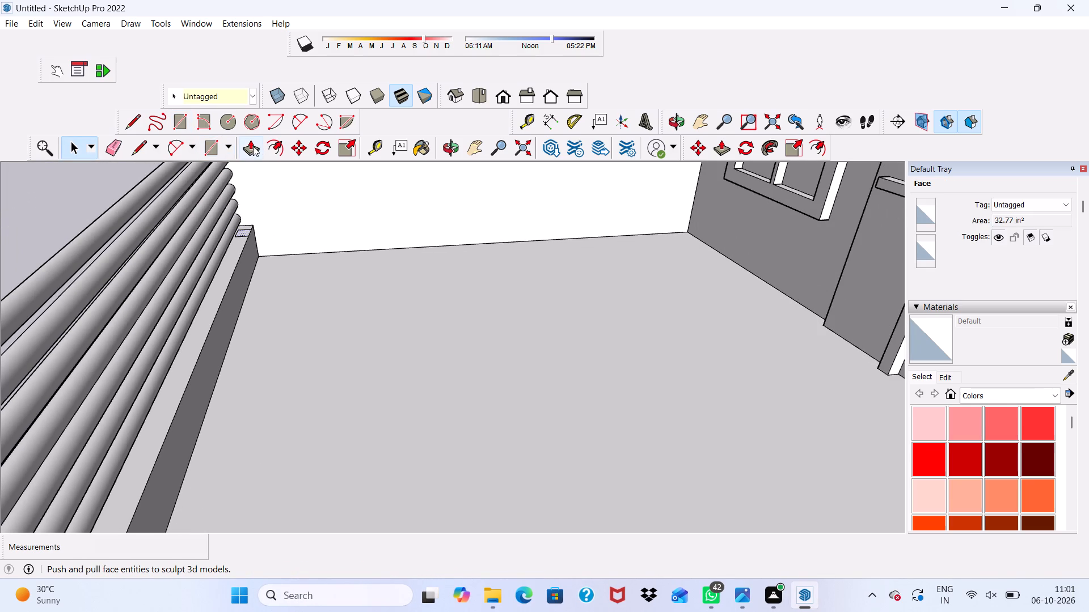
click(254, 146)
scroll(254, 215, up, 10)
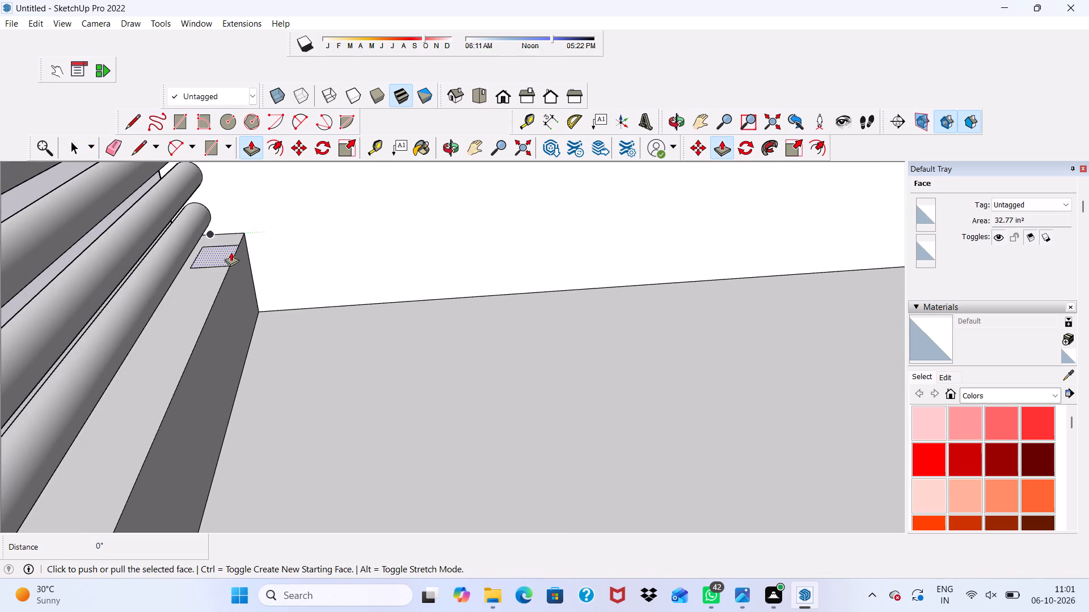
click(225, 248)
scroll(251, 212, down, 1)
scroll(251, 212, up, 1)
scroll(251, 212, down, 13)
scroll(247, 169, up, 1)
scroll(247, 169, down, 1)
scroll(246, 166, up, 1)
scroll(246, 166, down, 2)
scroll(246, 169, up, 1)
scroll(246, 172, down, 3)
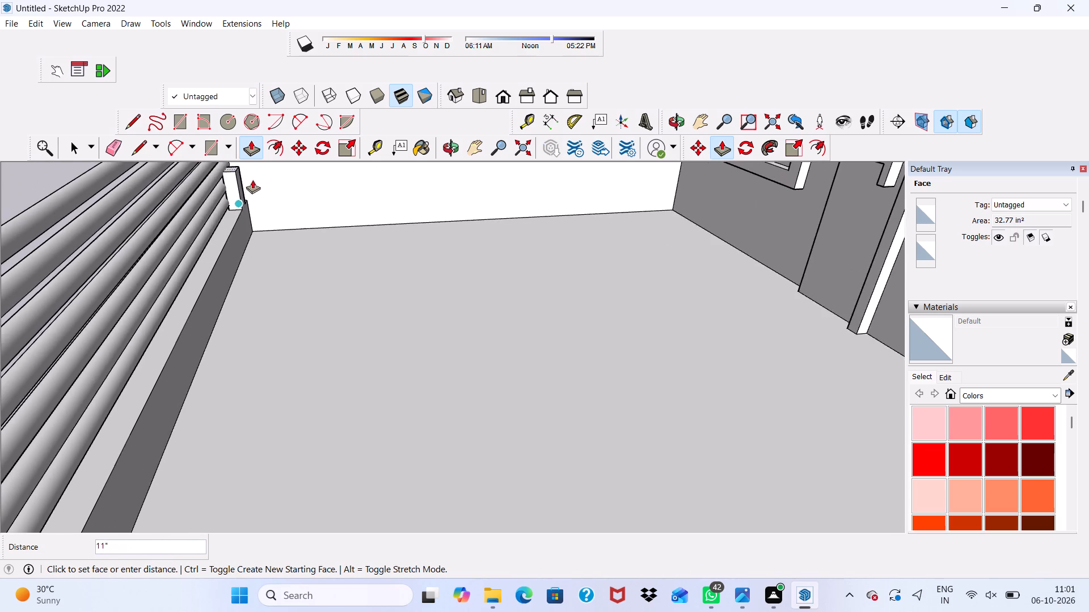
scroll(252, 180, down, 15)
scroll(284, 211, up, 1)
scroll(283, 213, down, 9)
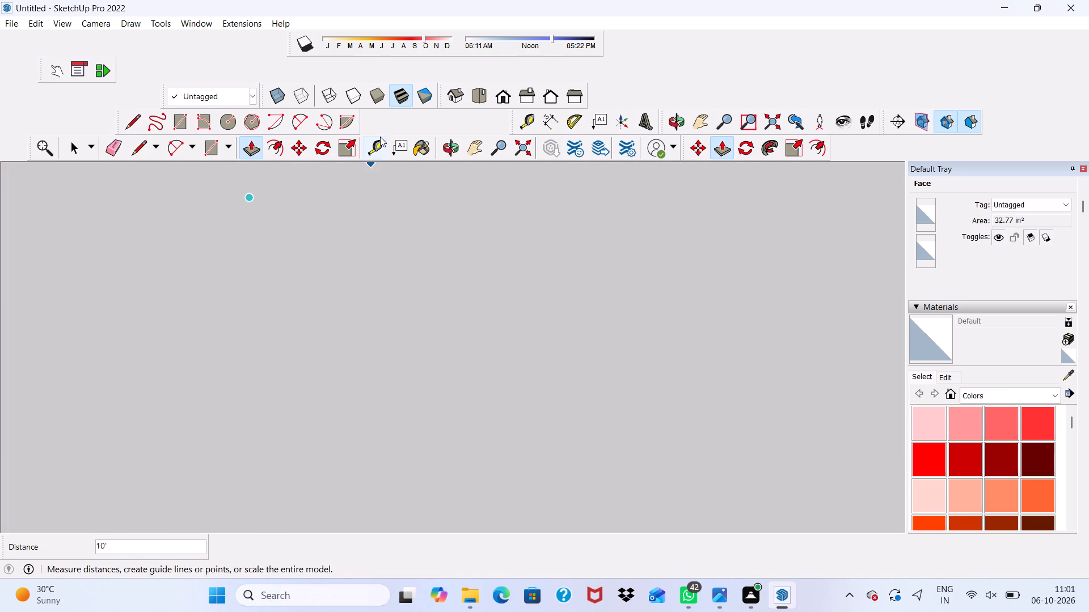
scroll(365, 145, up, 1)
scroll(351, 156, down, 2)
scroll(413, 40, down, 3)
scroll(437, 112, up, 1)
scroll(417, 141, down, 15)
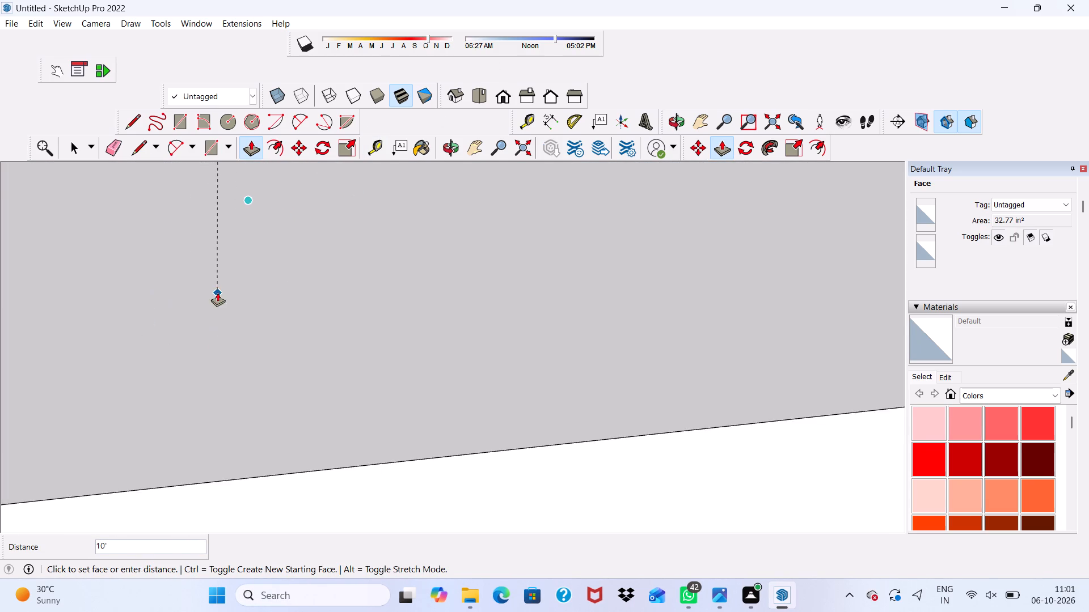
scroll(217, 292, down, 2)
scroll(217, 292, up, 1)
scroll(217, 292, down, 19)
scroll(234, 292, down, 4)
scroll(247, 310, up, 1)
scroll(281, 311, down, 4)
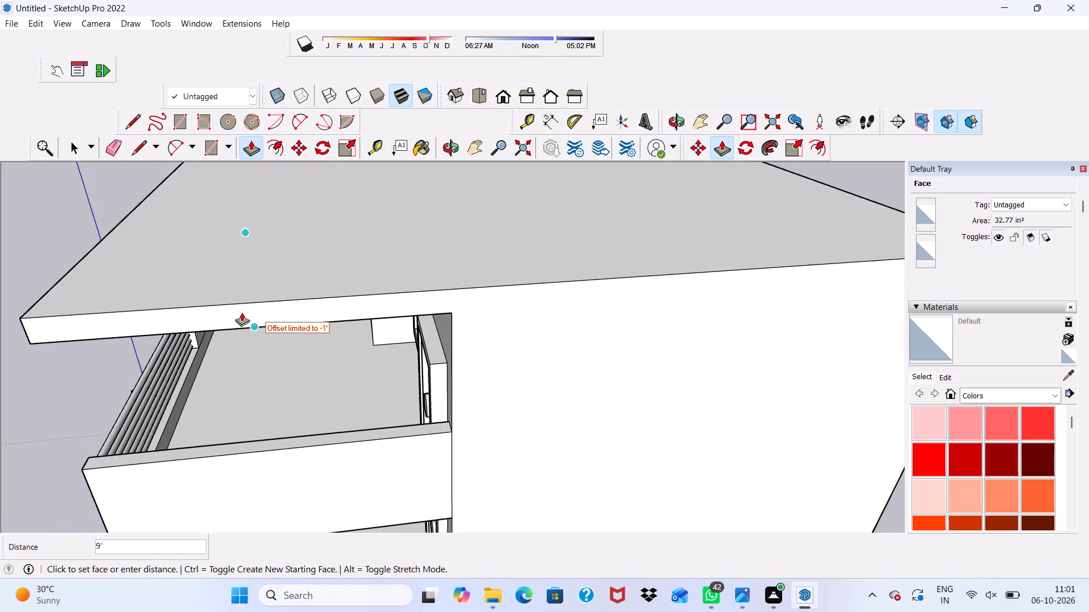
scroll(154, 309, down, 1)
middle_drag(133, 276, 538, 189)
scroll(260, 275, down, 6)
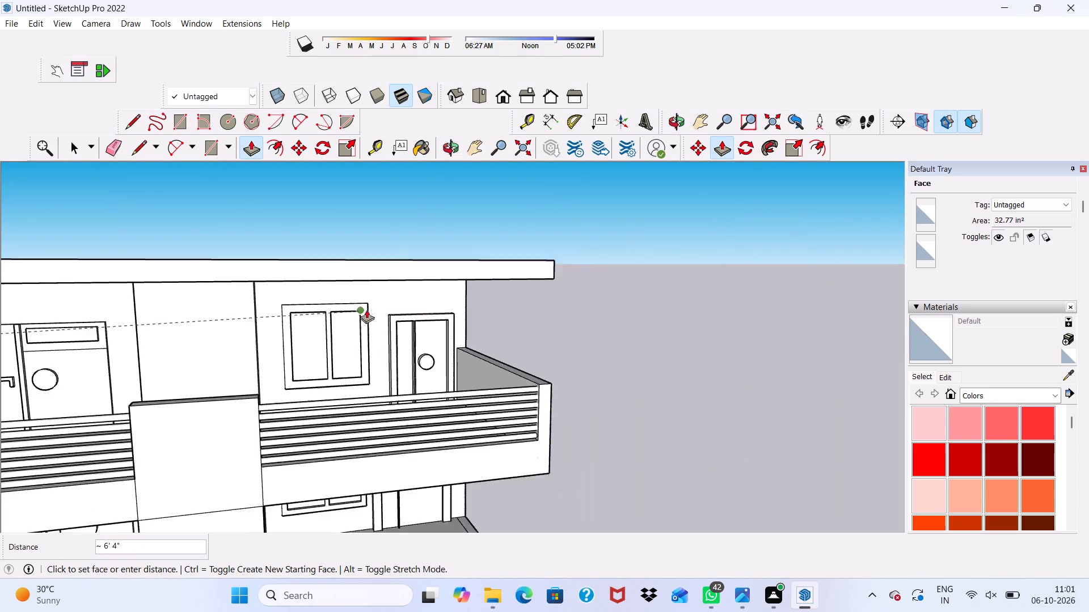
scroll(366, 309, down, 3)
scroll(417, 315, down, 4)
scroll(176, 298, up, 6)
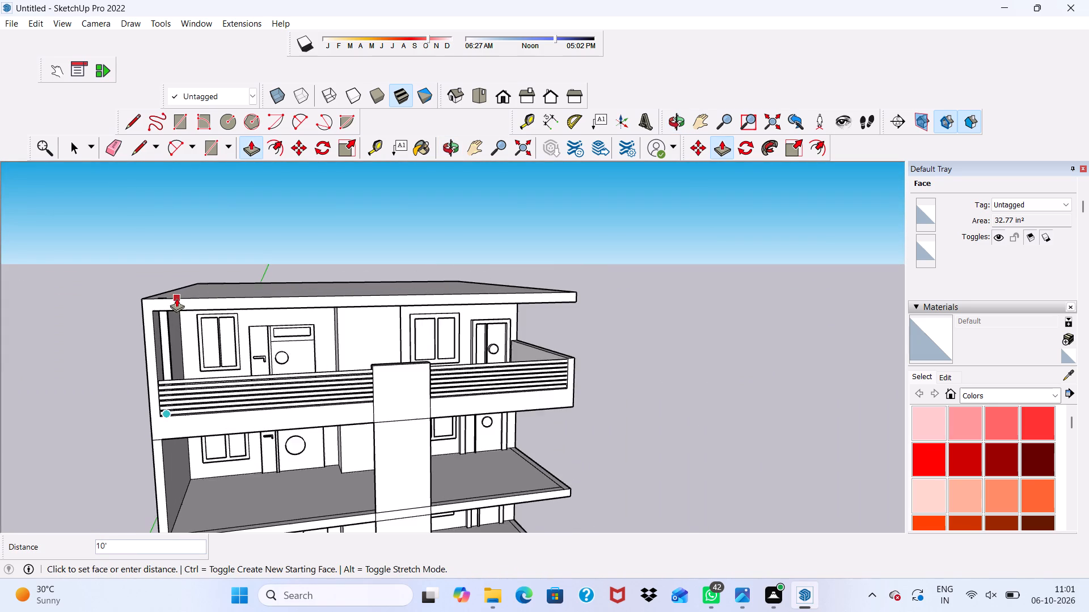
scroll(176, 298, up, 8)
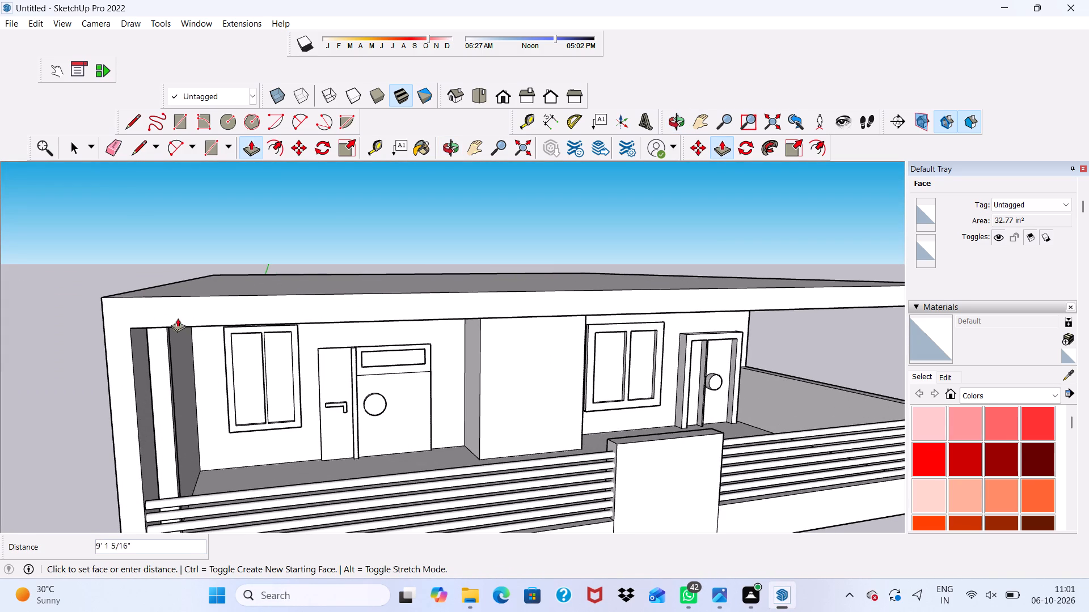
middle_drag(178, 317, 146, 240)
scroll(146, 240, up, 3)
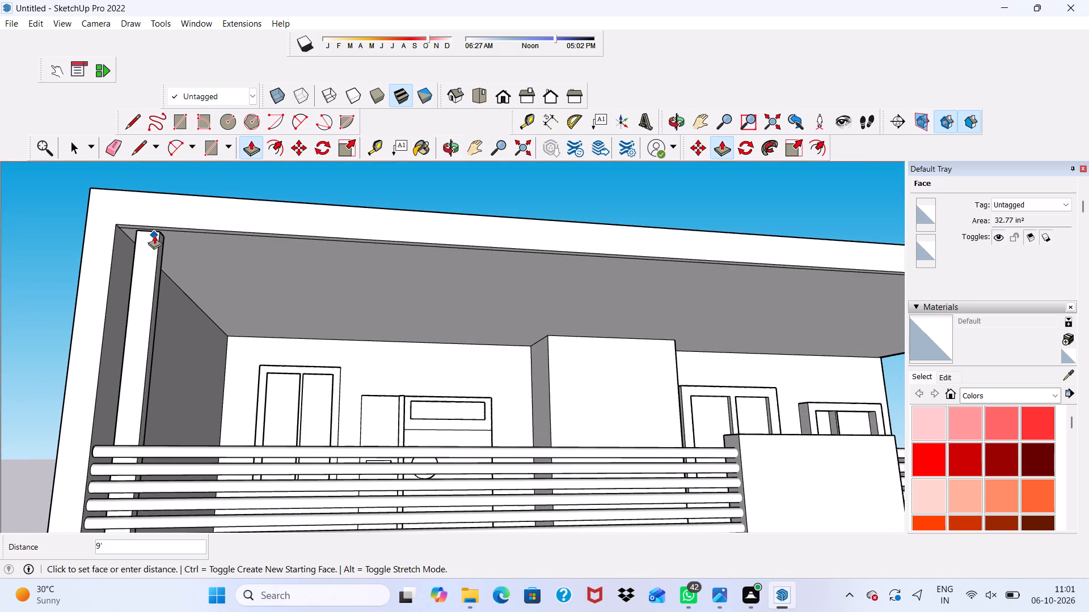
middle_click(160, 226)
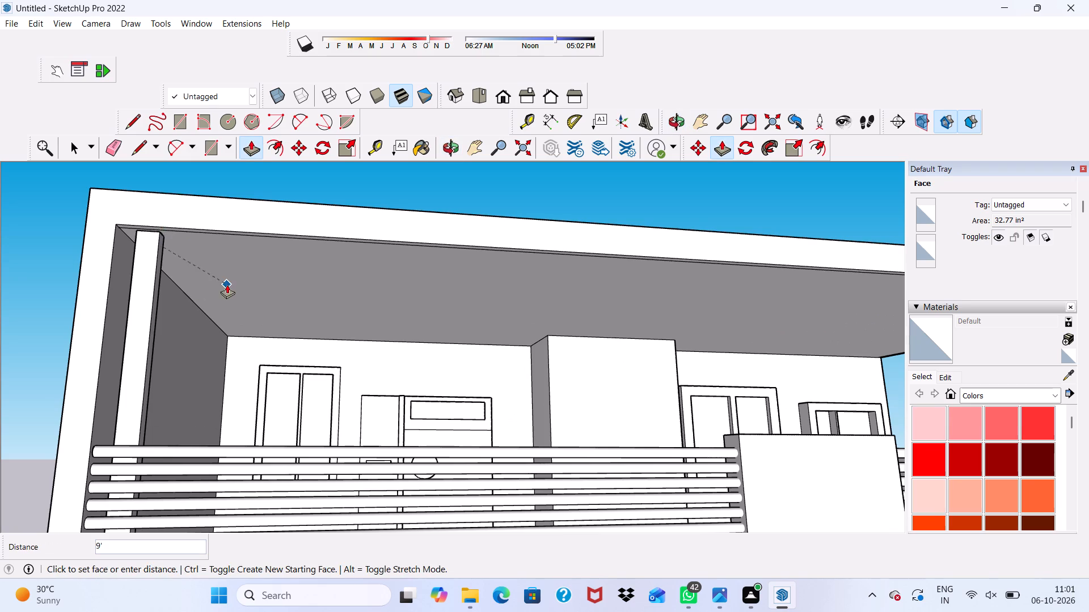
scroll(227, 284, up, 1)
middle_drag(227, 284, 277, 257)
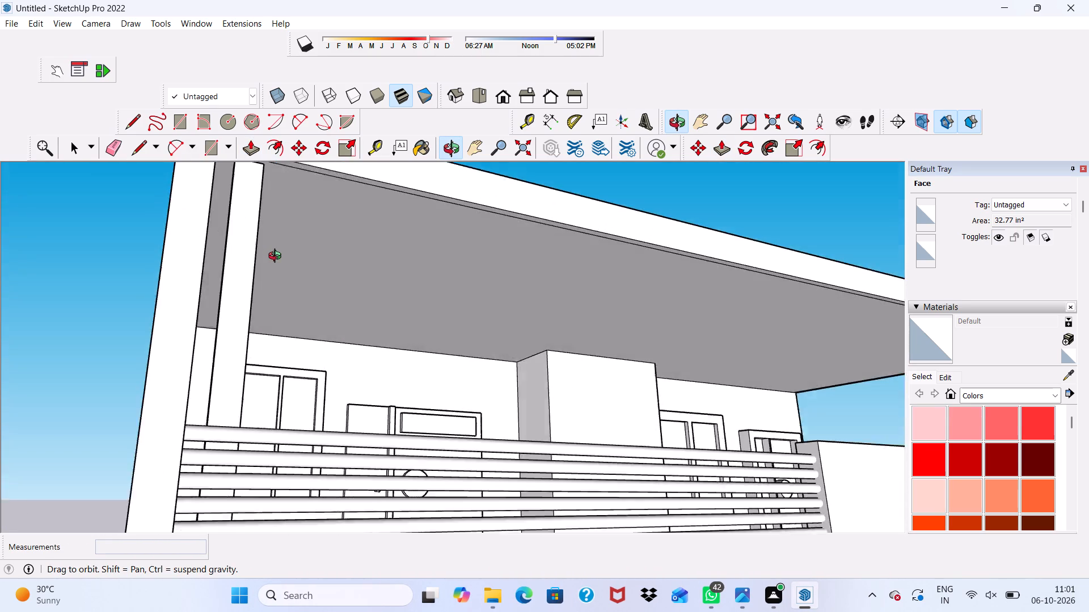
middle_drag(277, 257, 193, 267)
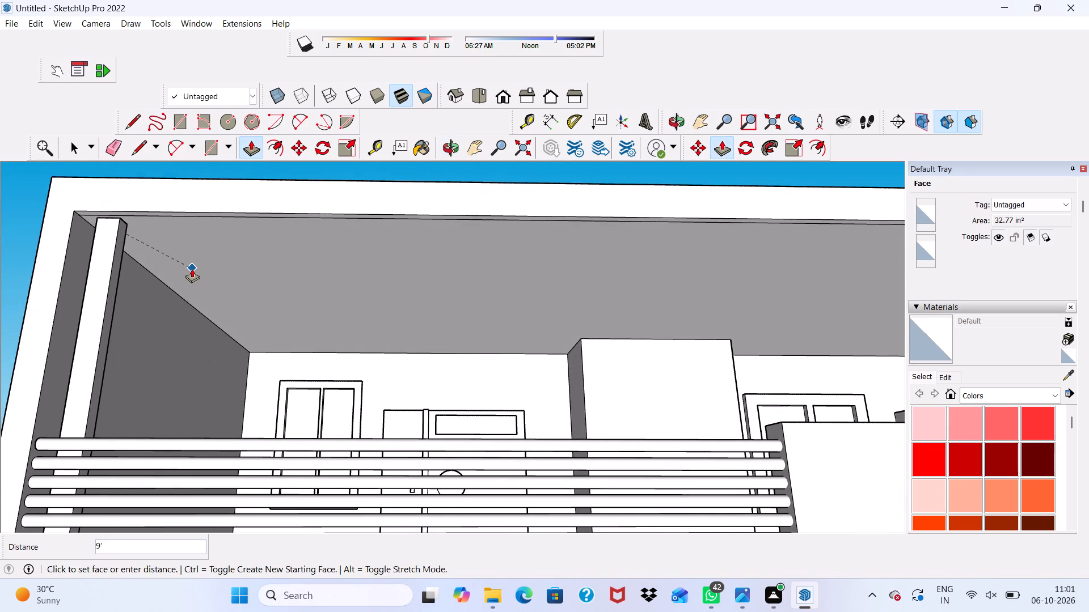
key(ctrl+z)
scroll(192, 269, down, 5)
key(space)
Draw a 7 3/16" by 3" rectangle on the ledge behind the railing bars, near the full-height end wall.
scroll(214, 270, down, 3)
middle_drag(213, 278, 103, 461)
scroll(244, 422, up, 8)
middle_drag(264, 333, 104, 355)
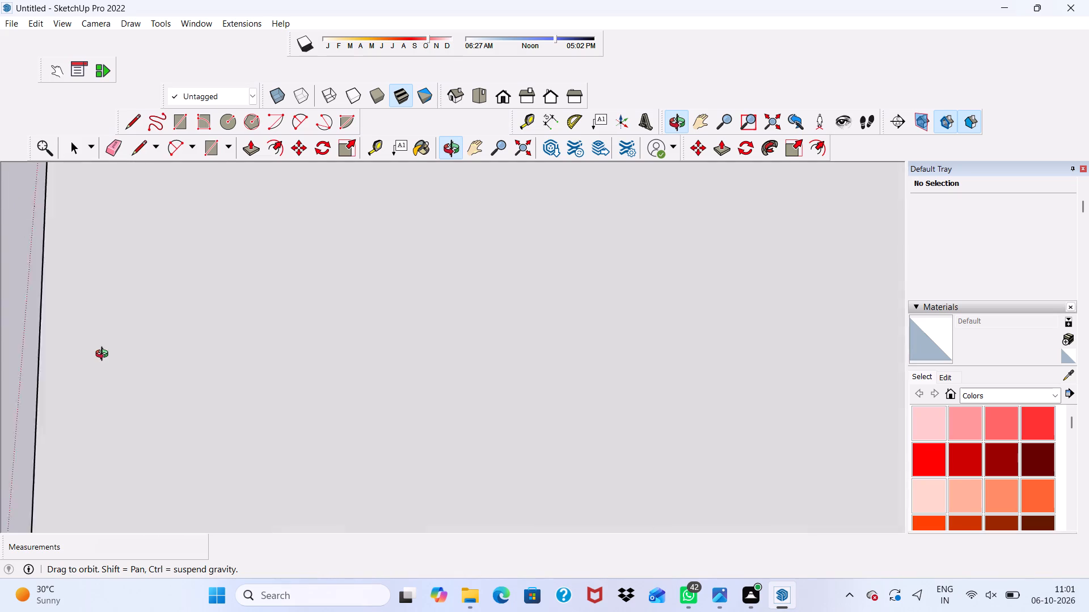
middle_drag(104, 355, 63, 288)
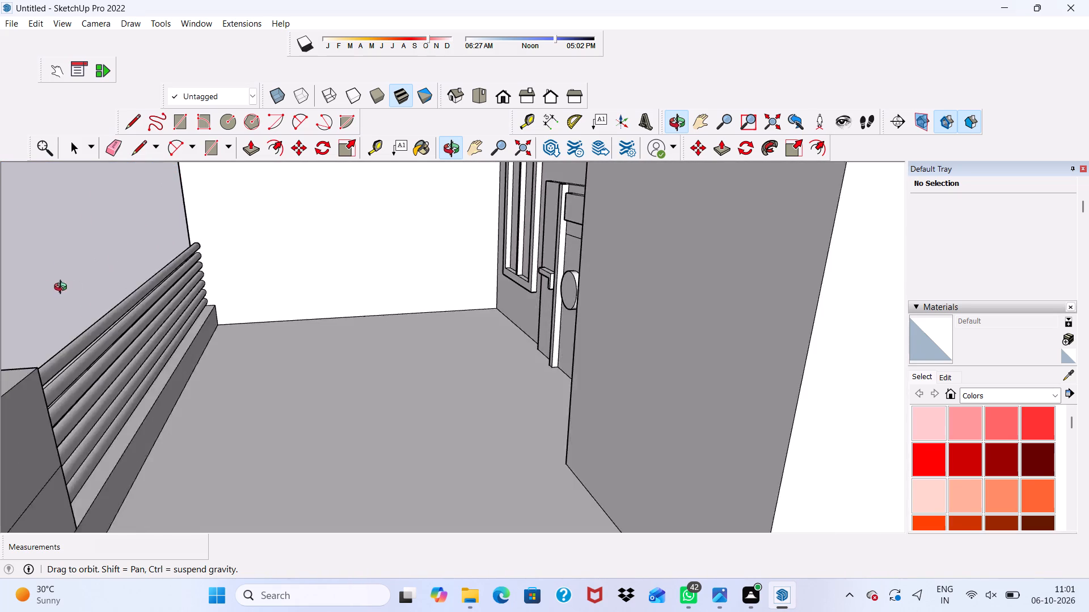
middle_drag(63, 288, 69, 288)
scroll(143, 317, up, 9)
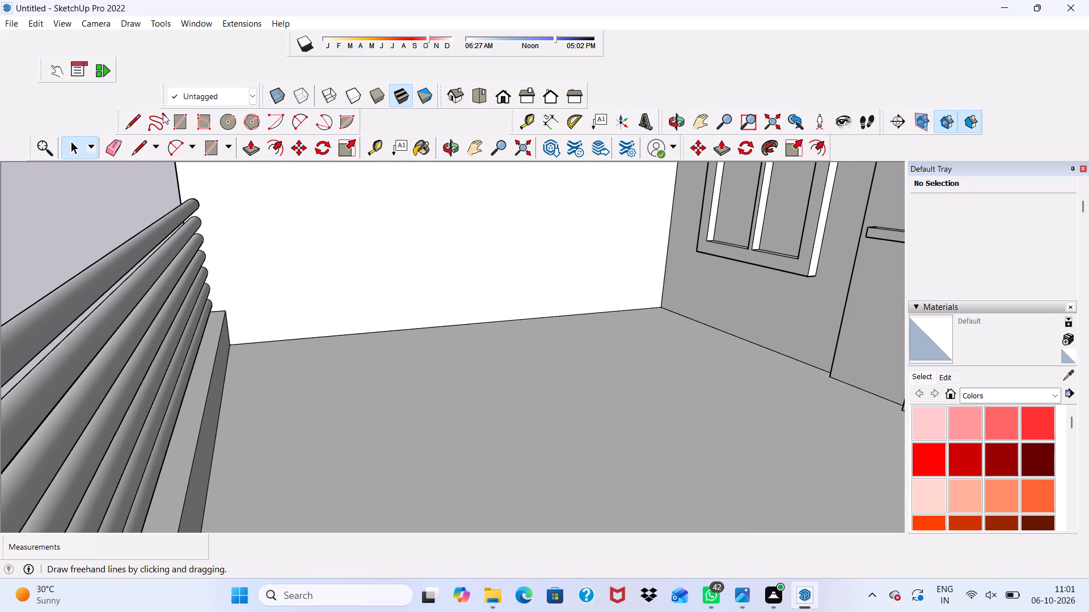
click(187, 117)
scroll(251, 385, up, 3)
scroll(212, 269, up, 7)
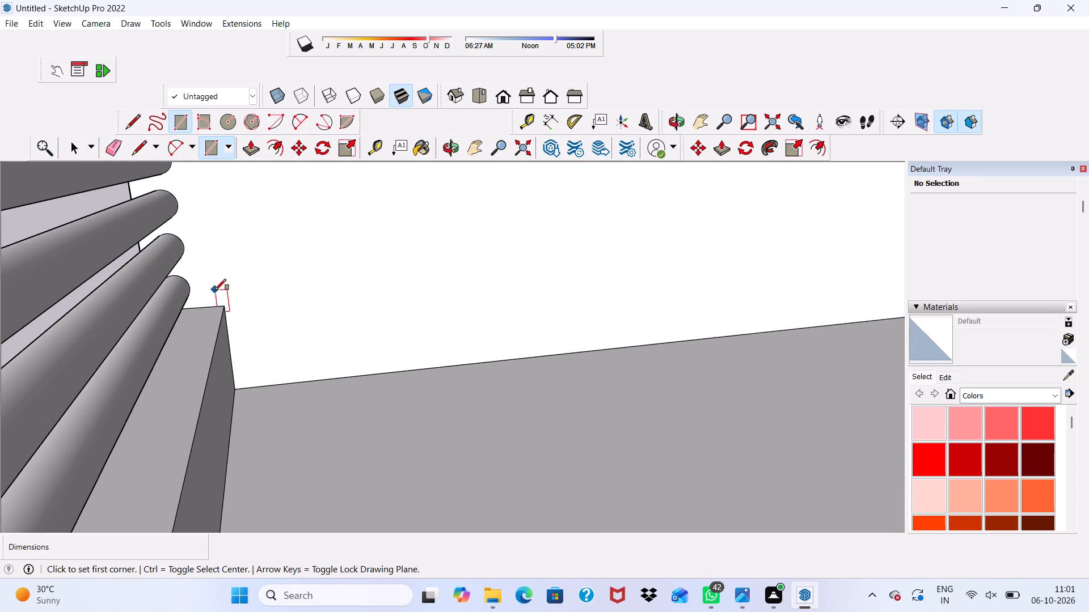
click(218, 317)
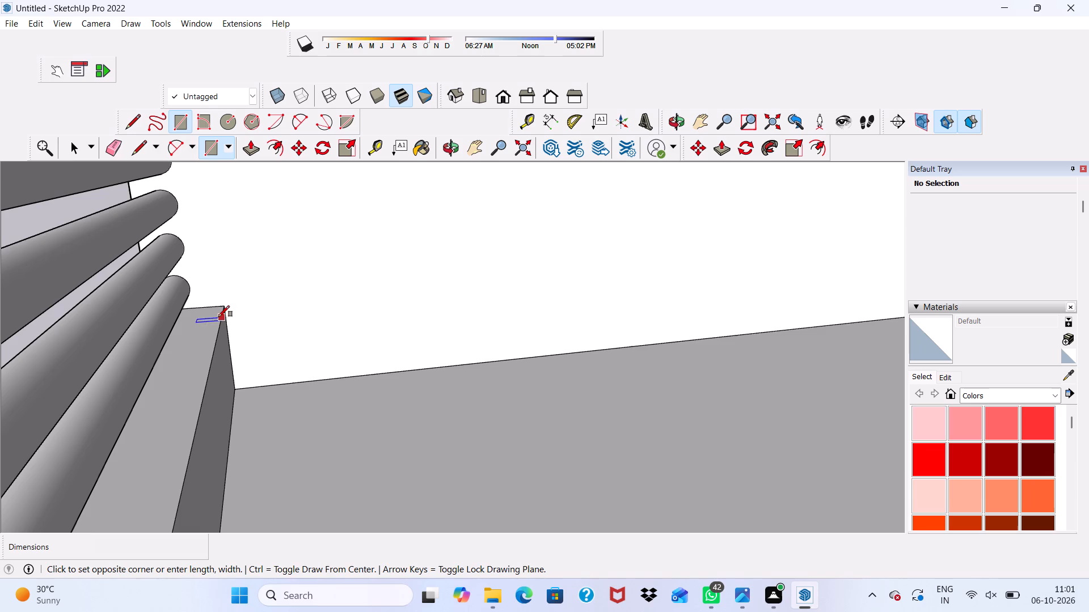
click(189, 336)
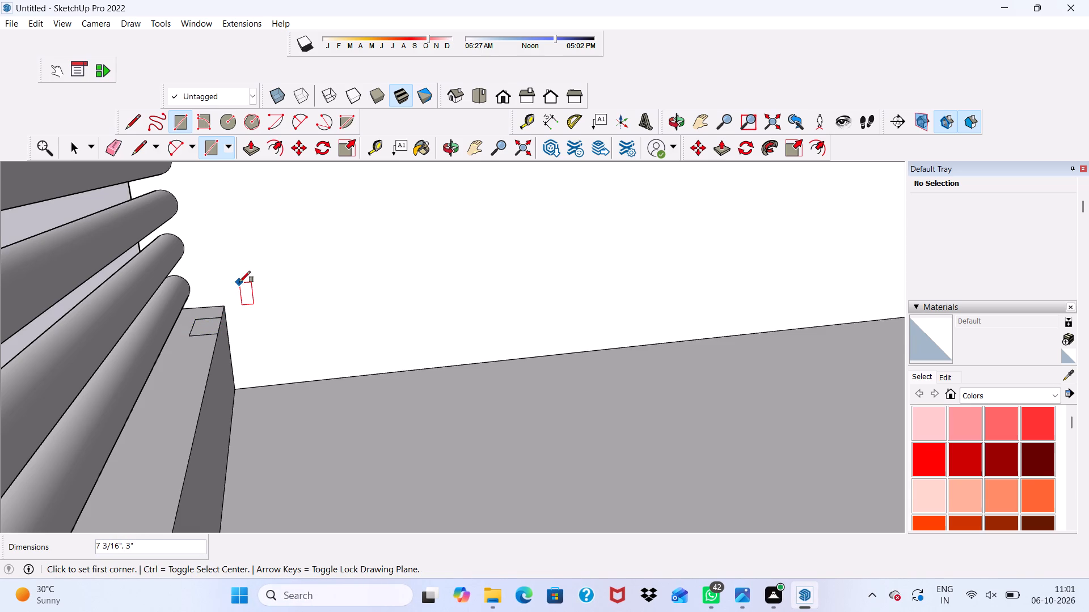
Copy the ledge rectangle three times in a row behind the railing bars, spaced about 10 5/8", 9" and 8 1/4" away from the end wall.
key(space)
double_click(200, 329)
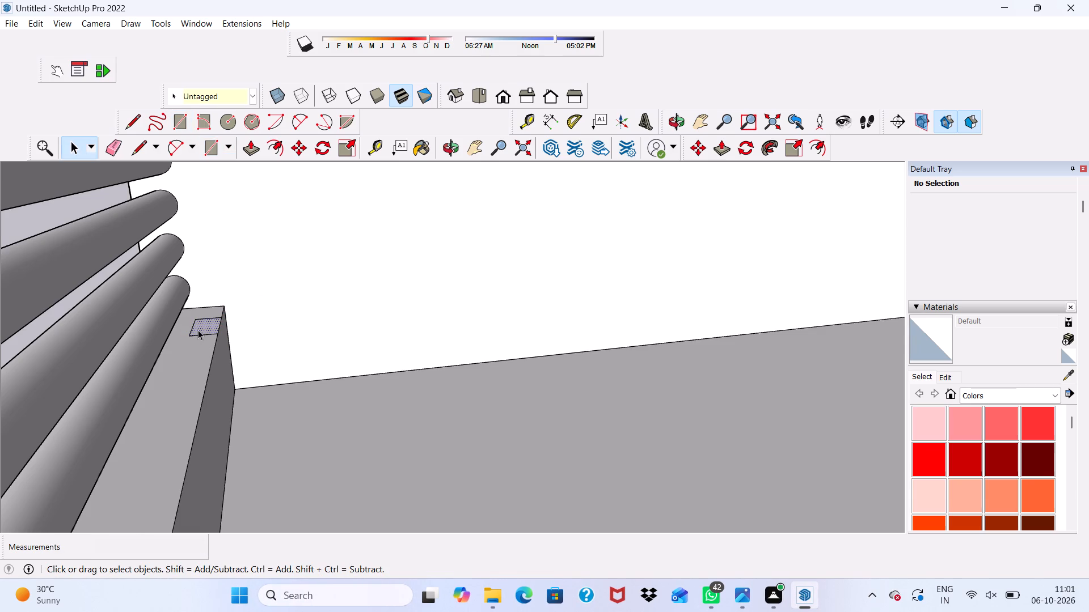
click(299, 144)
click(202, 329)
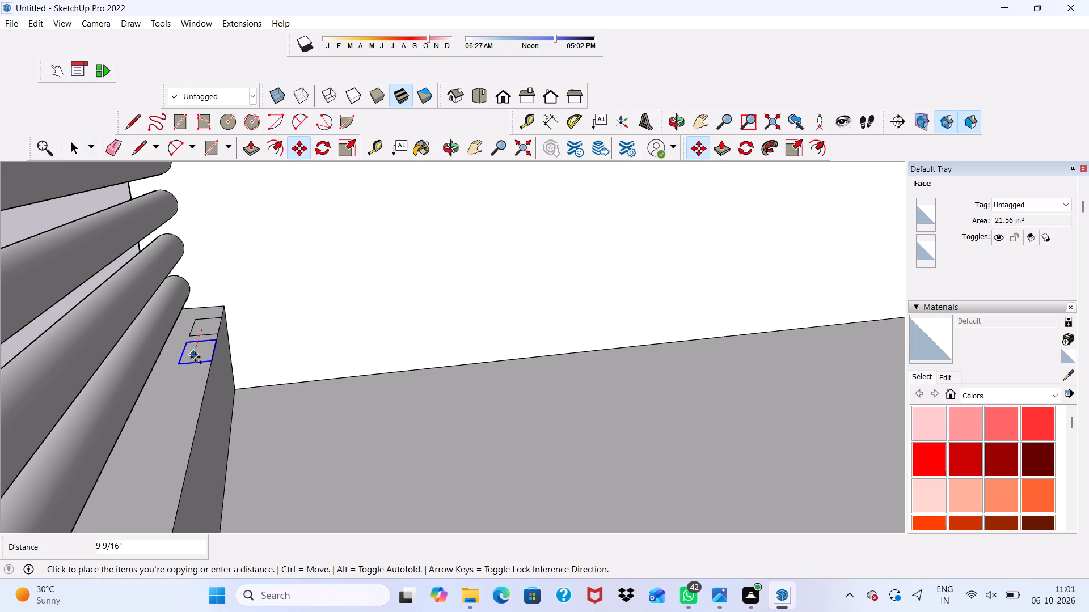
click(193, 359)
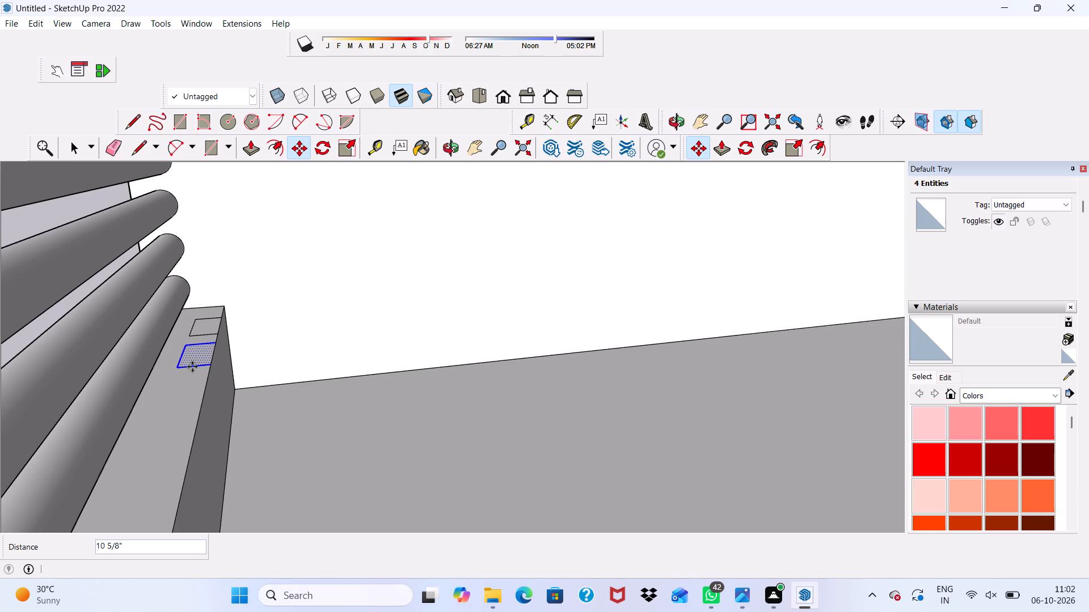
scroll(192, 370, up, 2)
click(195, 359)
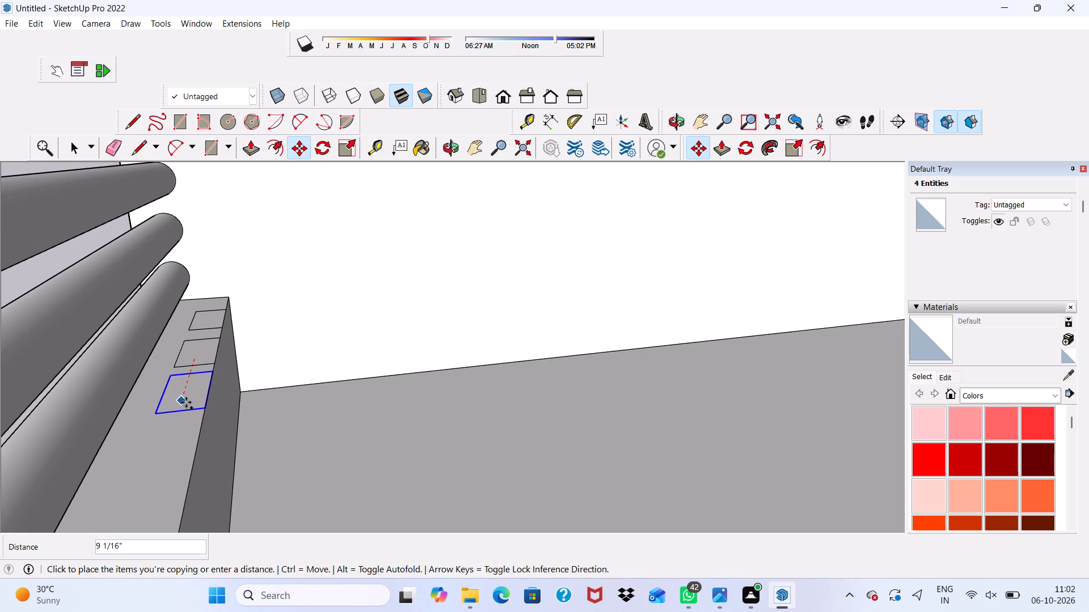
click(183, 401)
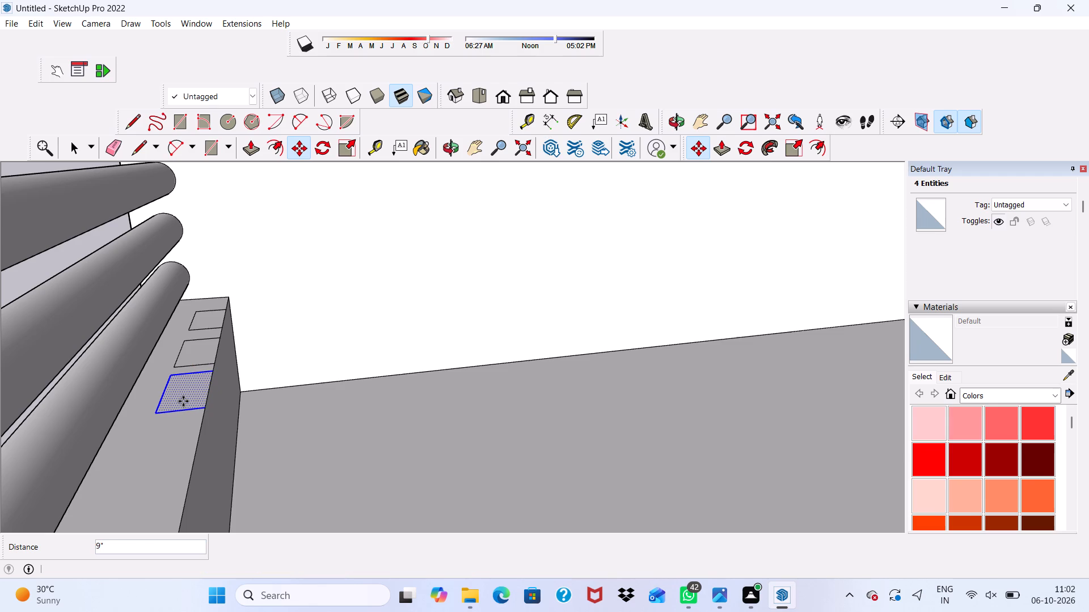
scroll(183, 401, down, 1)
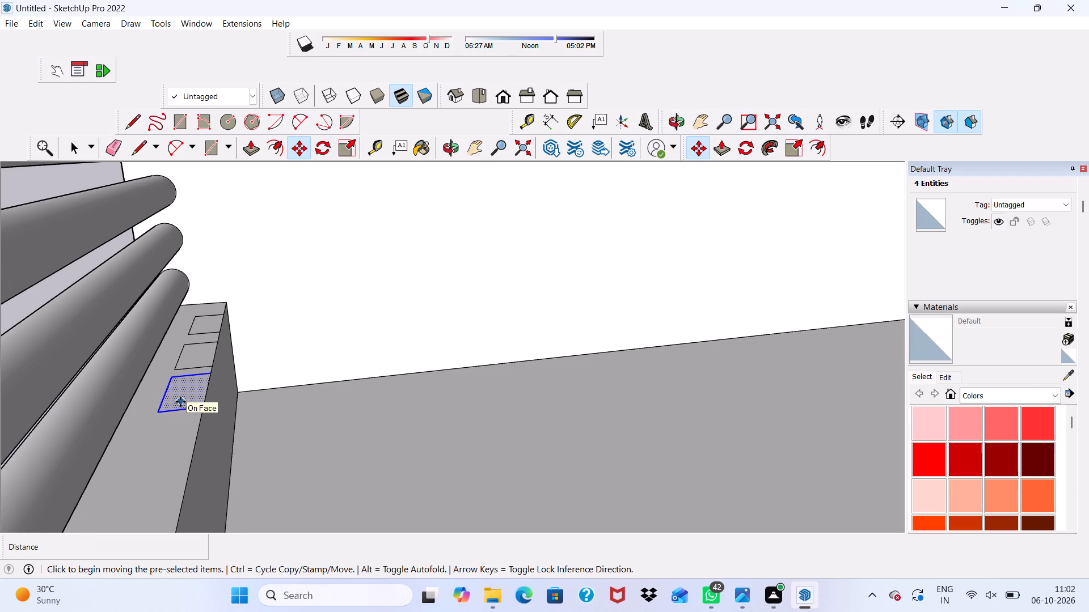
scroll(181, 402, up, 3)
click(181, 402)
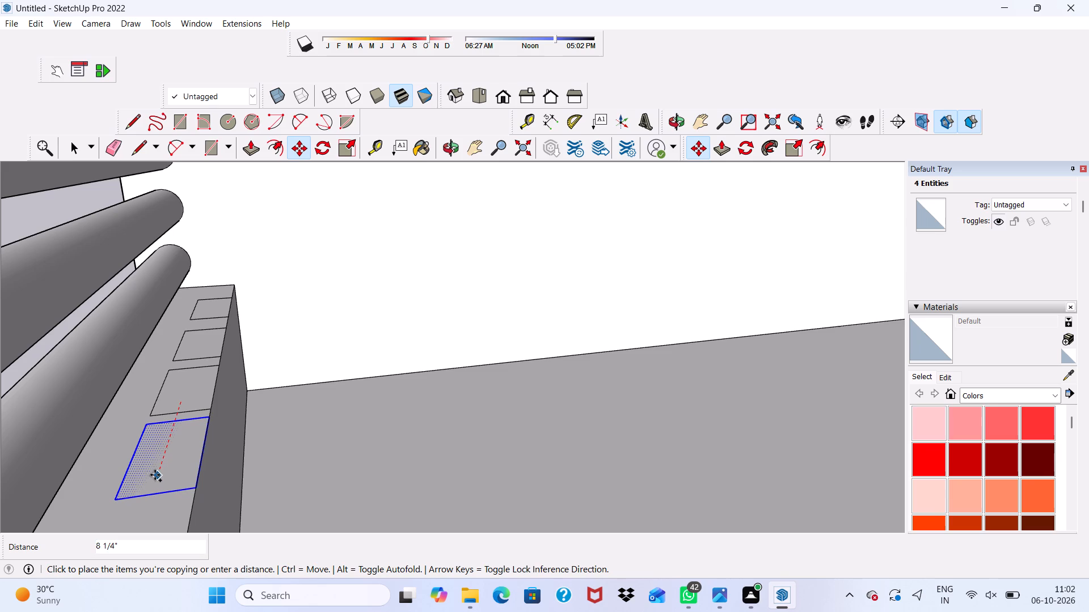
click(155, 475)
Push/pull the ledge rectangle nearest the full-height end wall up about 9' 3 1/8" to the roof slab as a post.
scroll(155, 470, down, 5)
scroll(204, 406, up, 3)
scroll(204, 406, down, 2)
middle_drag(204, 406, 235, 427)
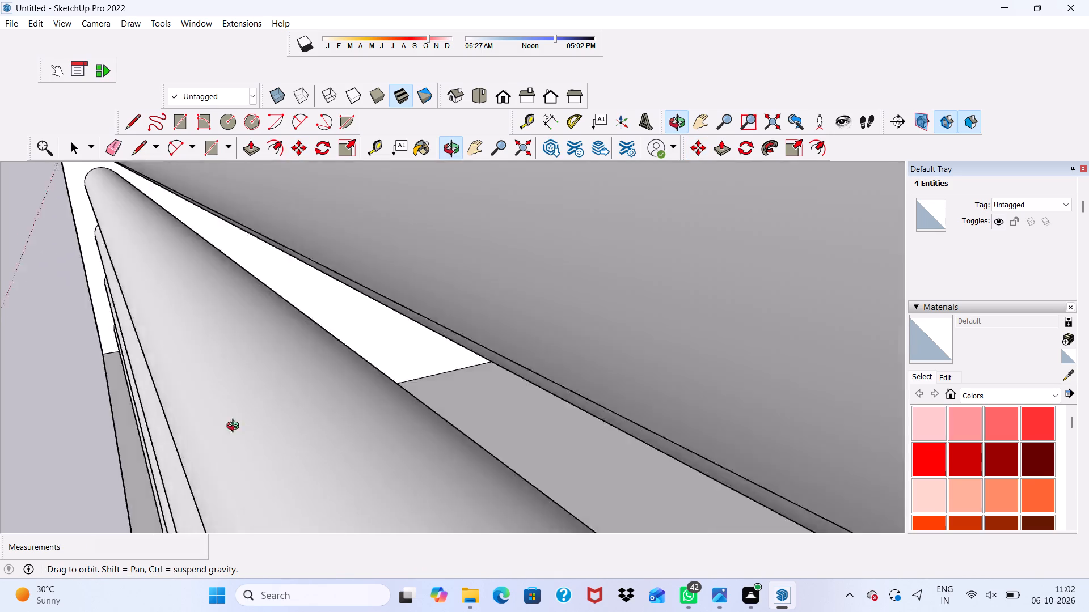
middle_drag(235, 427, 208, 434)
key(space)
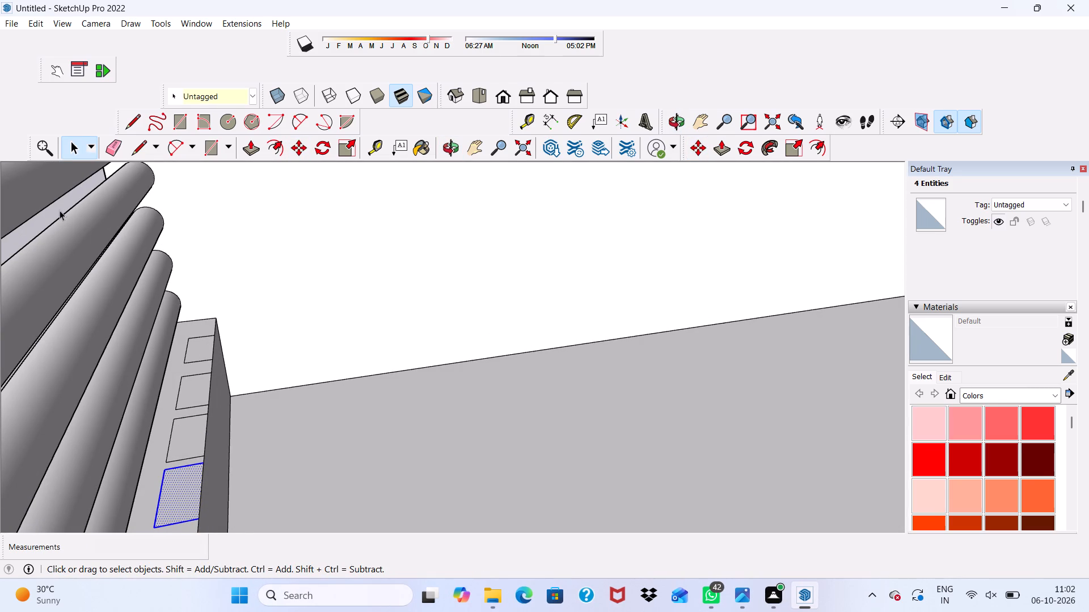
click(60, 210)
scroll(124, 254, up, 3)
click(209, 367)
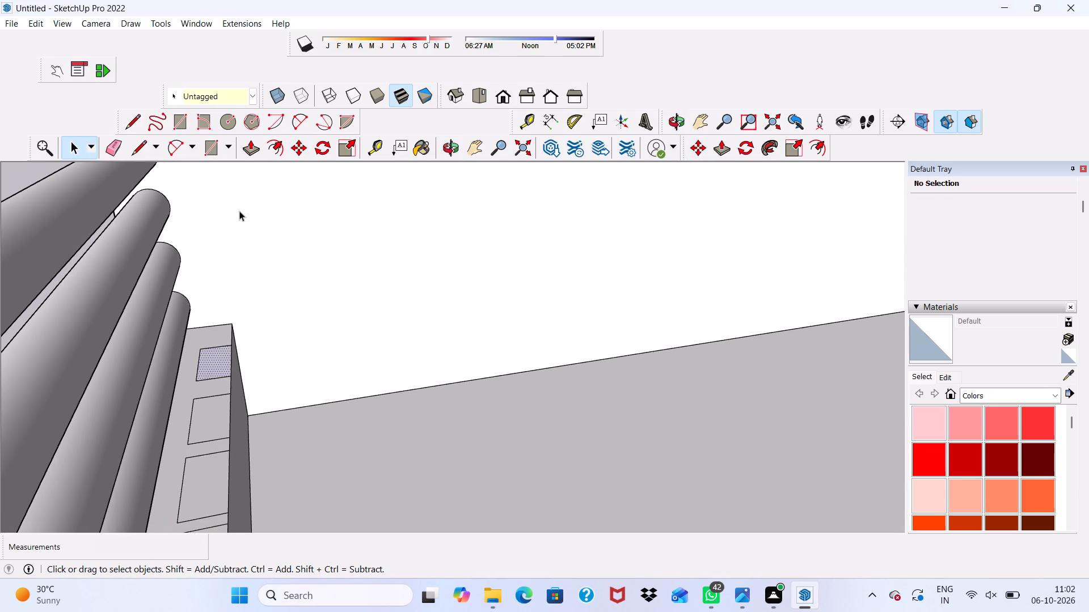
click(252, 143)
click(214, 363)
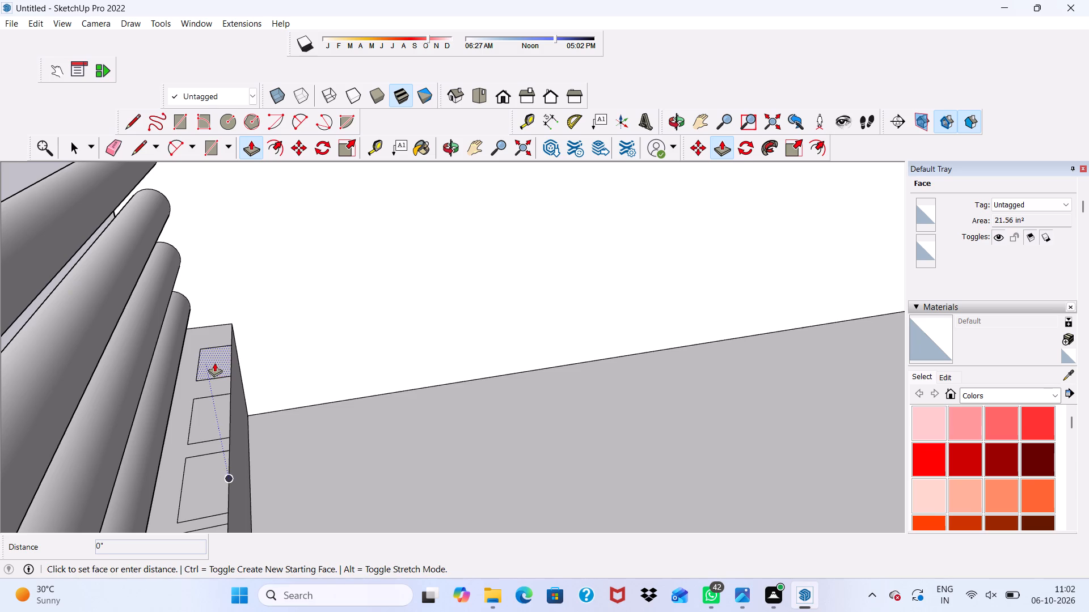
scroll(213, 335, up, 2)
scroll(213, 335, down, 10)
scroll(222, 275, up, 1)
scroll(222, 275, down, 5)
scroll(212, 249, up, 1)
scroll(212, 249, down, 8)
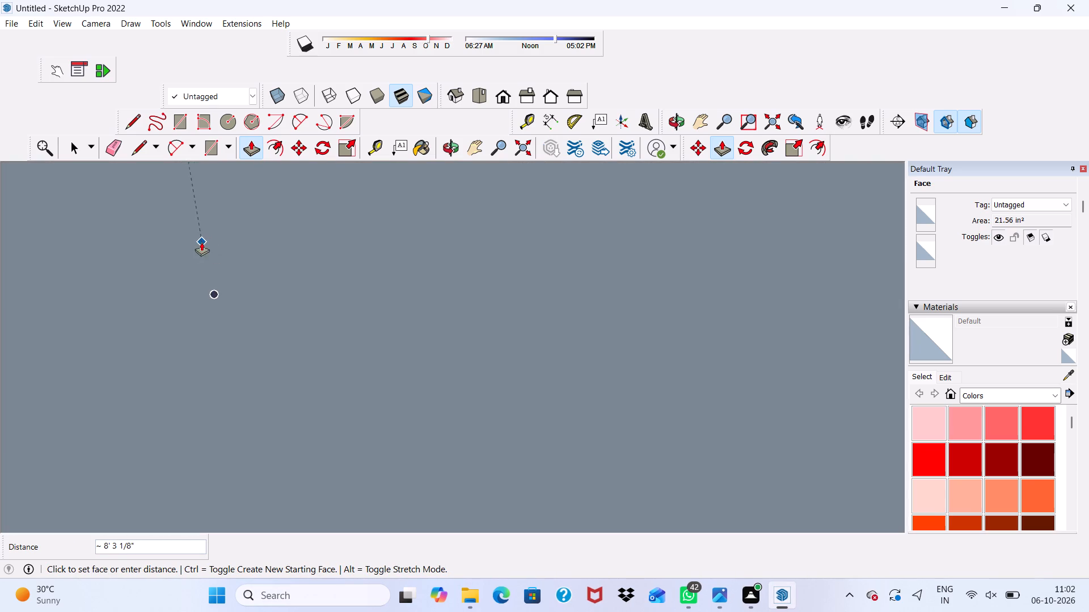
scroll(201, 242, down, 2)
scroll(201, 242, up, 1)
scroll(201, 242, down, 1)
scroll(201, 242, up, 1)
scroll(181, 223, down, 7)
scroll(178, 207, up, 1)
scroll(178, 208, down, 12)
scroll(187, 213, up, 1)
scroll(187, 213, down, 11)
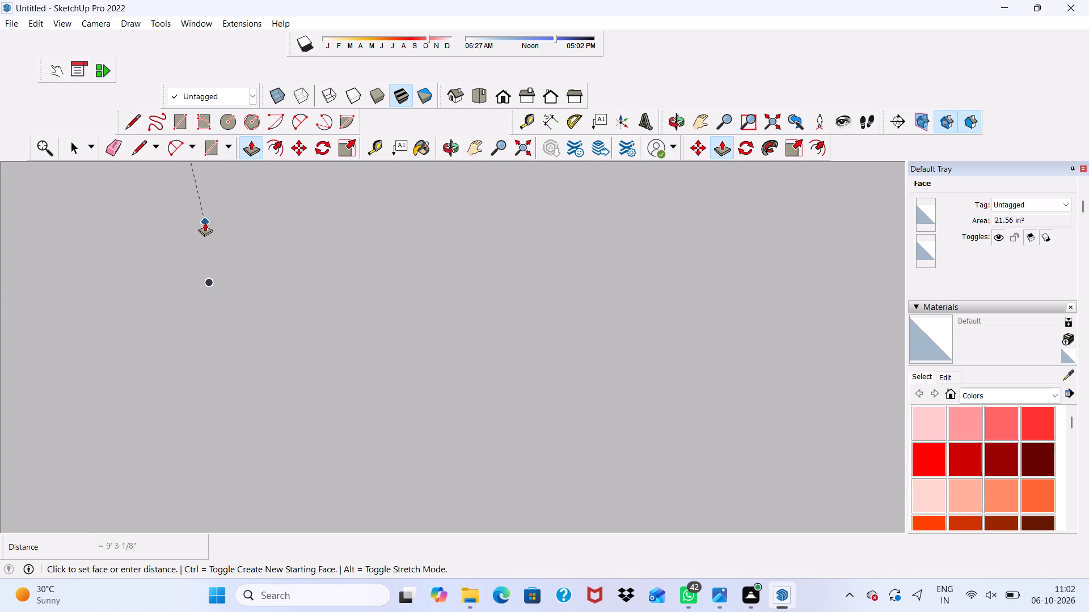
scroll(218, 214, up, 1)
scroll(218, 214, down, 20)
scroll(218, 214, down, 15)
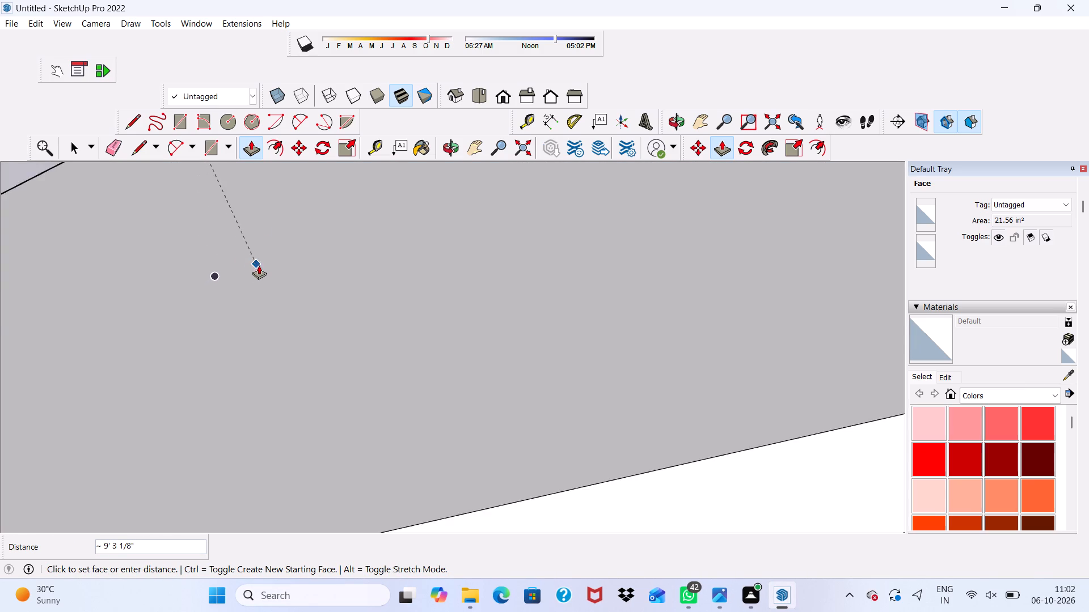
scroll(259, 265, down, 14)
middle_drag(240, 260, 435, 240)
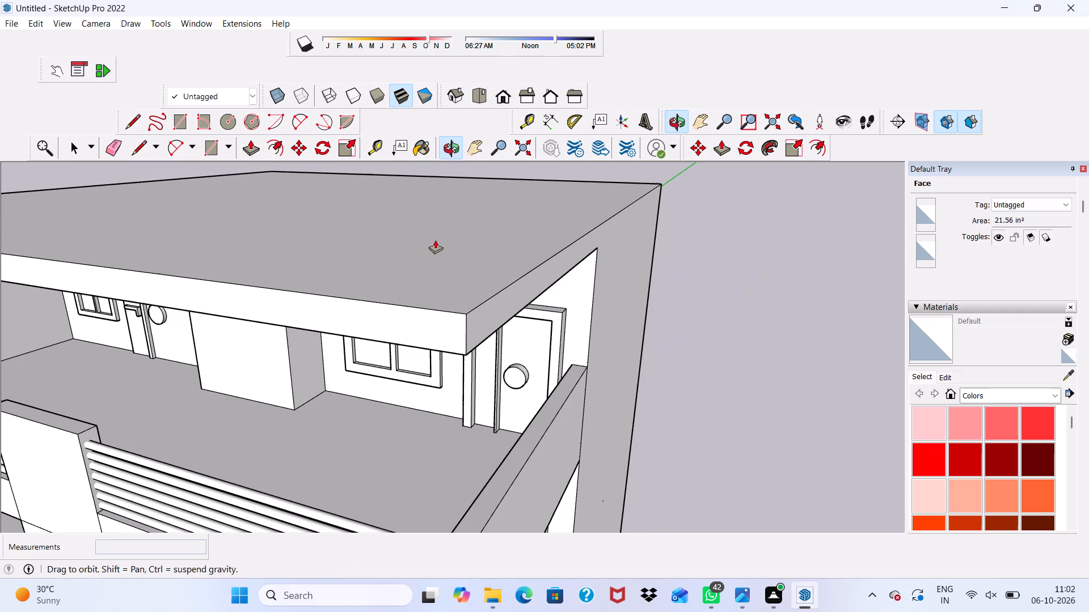
scroll(263, 257, down, 15)
scroll(247, 225, up, 6)
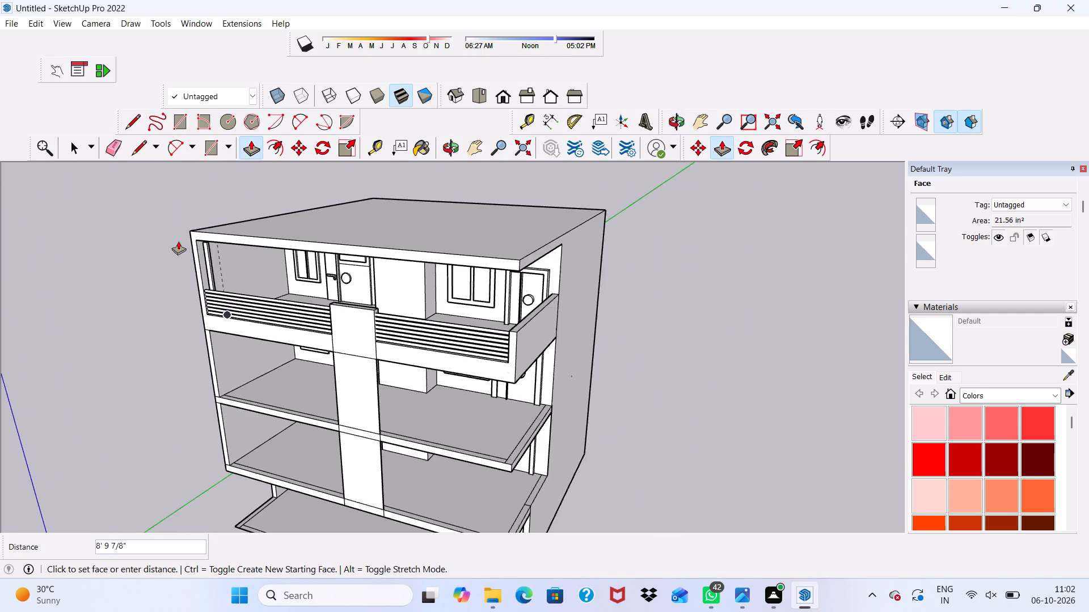
scroll(178, 241, up, 8)
scroll(243, 241, up, 5)
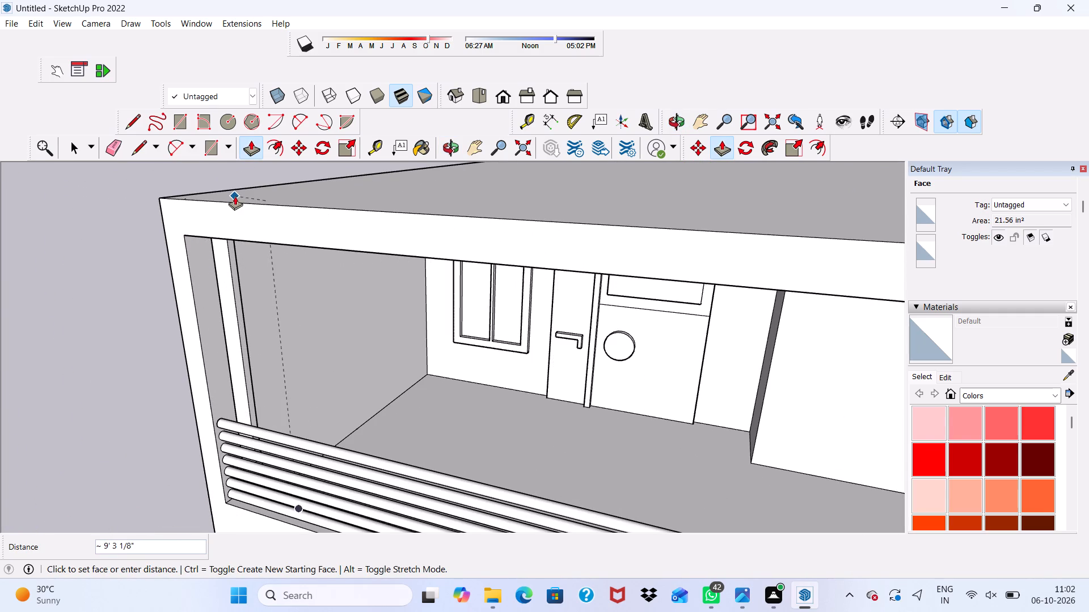
click(235, 196)
Push/pull the second ledge rectangle from the end wall up 9' 5" to the roof slab as a post.
scroll(234, 211, down, 3)
middle_drag(240, 236, 217, 243)
scroll(275, 318, up, 2)
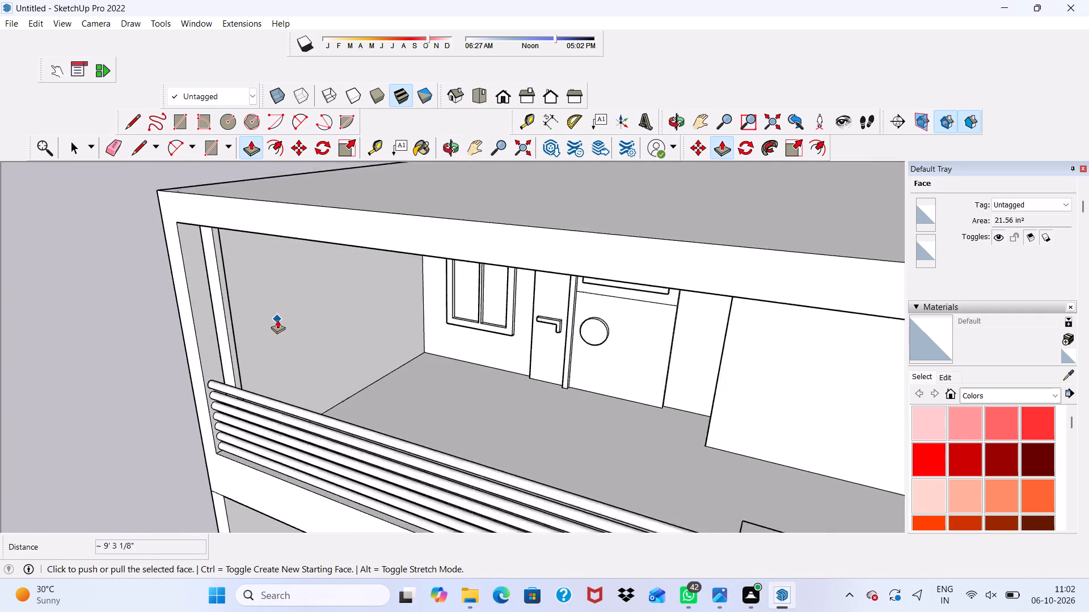
scroll(277, 320, up, 2)
middle_drag(276, 376, 128, 313)
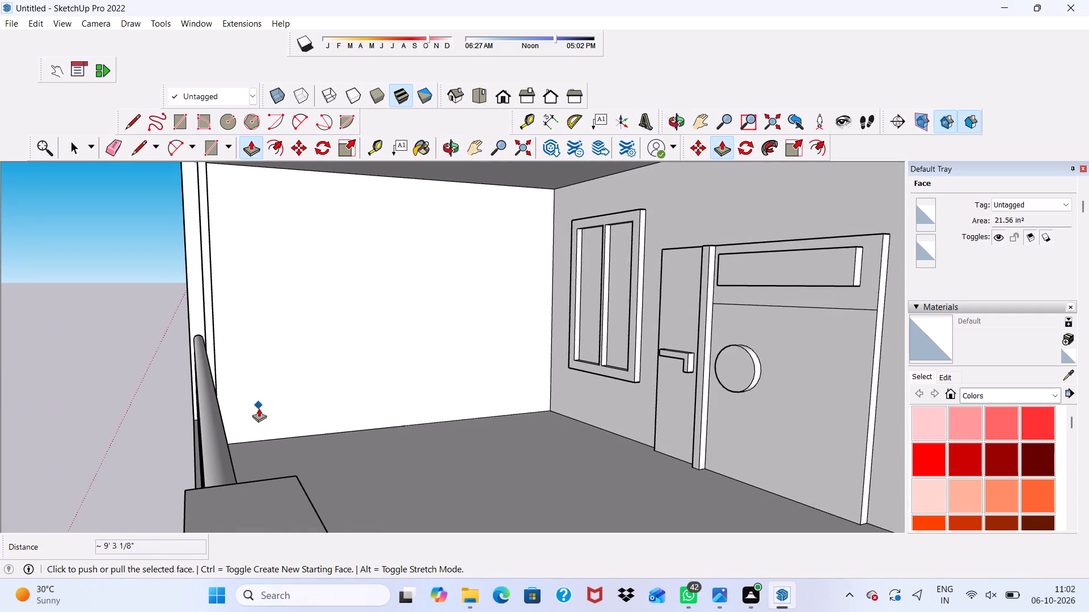
middle_drag(257, 424, 181, 441)
middle_click(180, 441)
middle_click(180, 441)
scroll(208, 427, up, 4)
scroll(209, 417, down, 3)
scroll(286, 373, up, 1)
scroll(286, 373, down, 2)
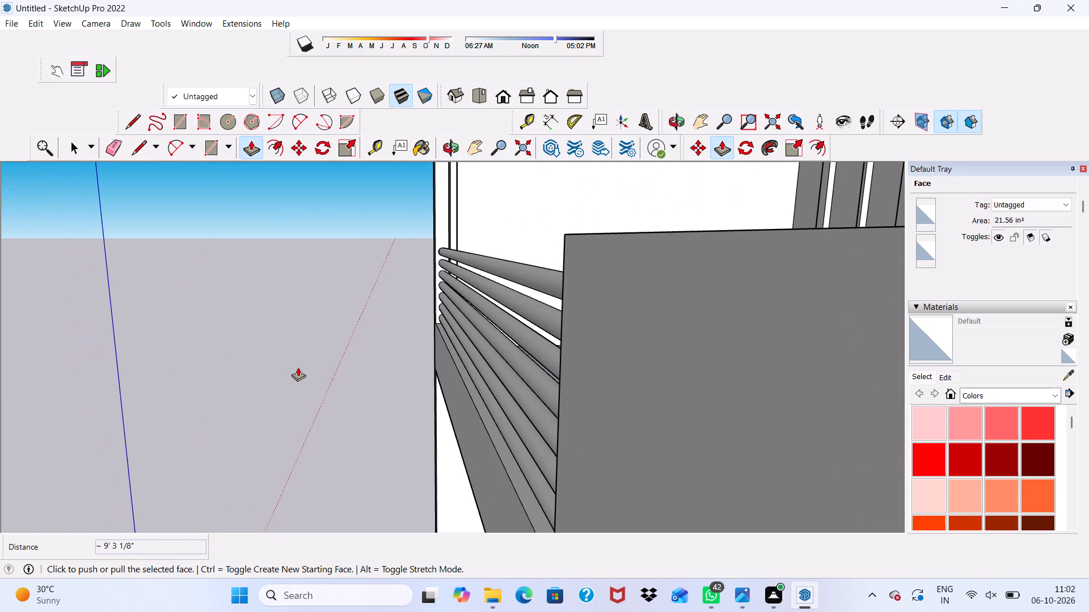
scroll(448, 354, down, 1)
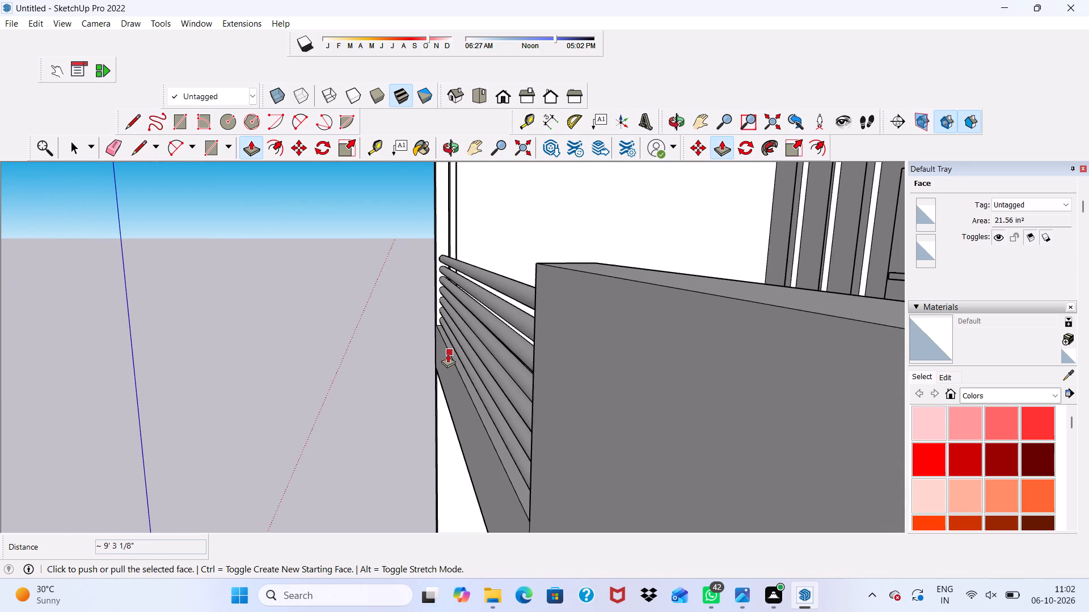
scroll(448, 354, down, 1)
middle_drag(514, 305, 416, 343)
scroll(544, 287, up, 14)
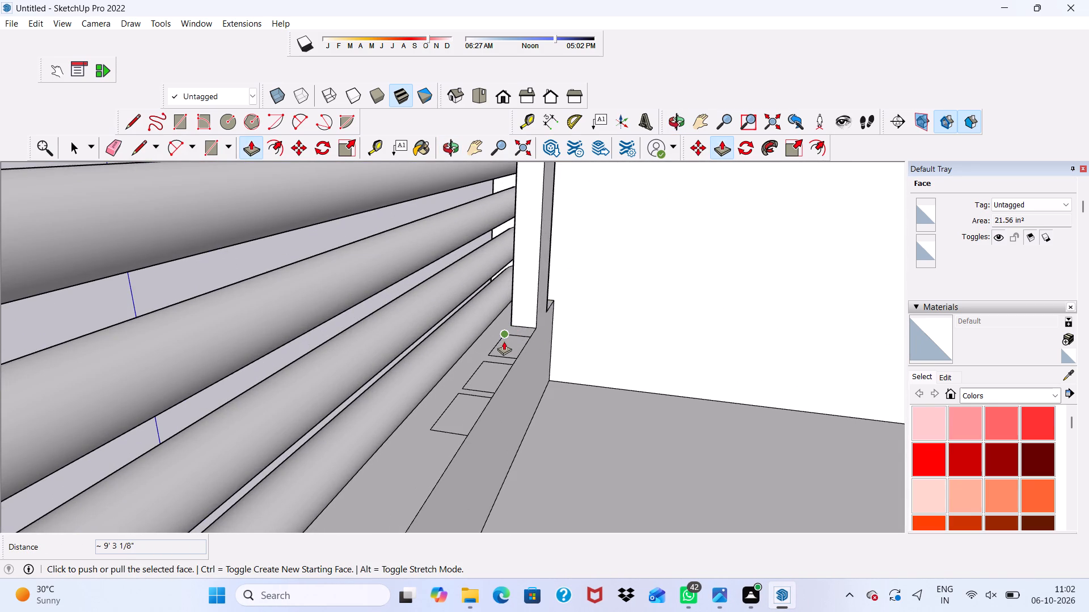
key(space)
click(505, 342)
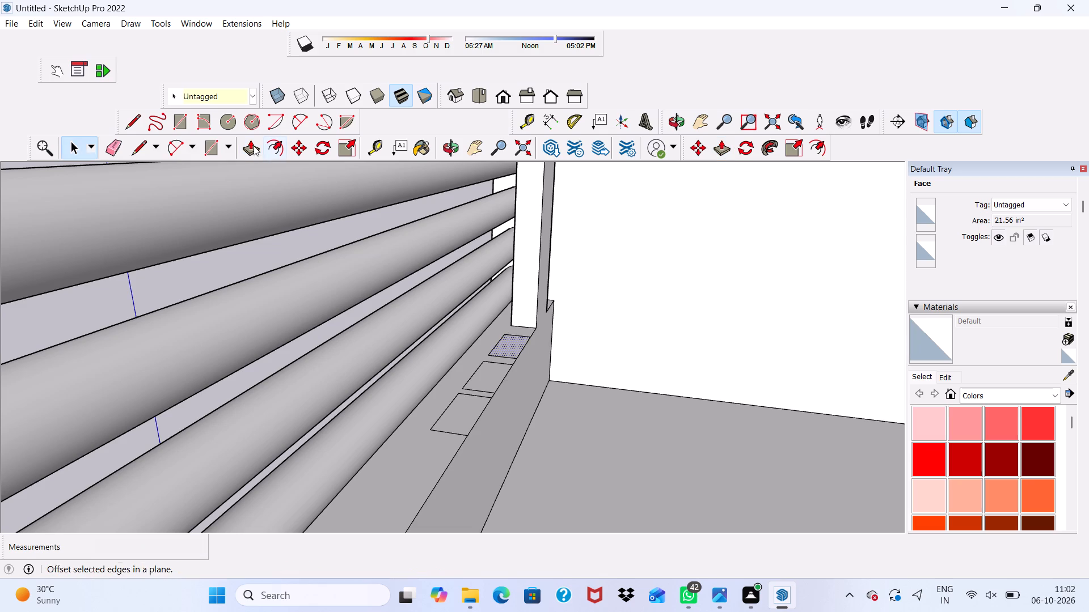
click(252, 142)
scroll(430, 341, up, 1)
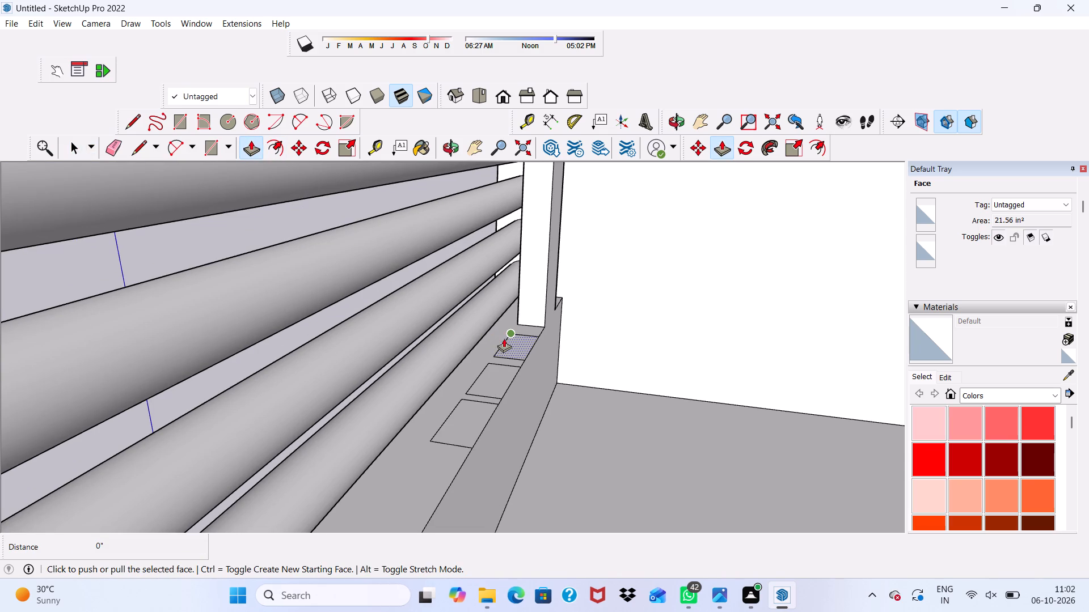
click(507, 341)
scroll(514, 262, down, 9)
scroll(484, 227, up, 2)
scroll(484, 227, down, 14)
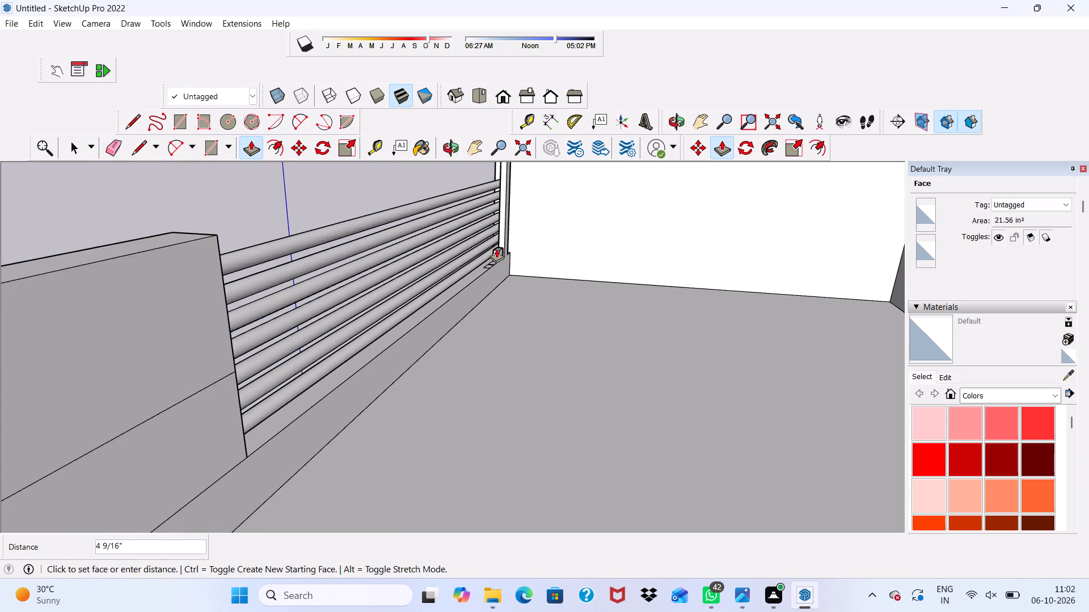
scroll(496, 249, down, 19)
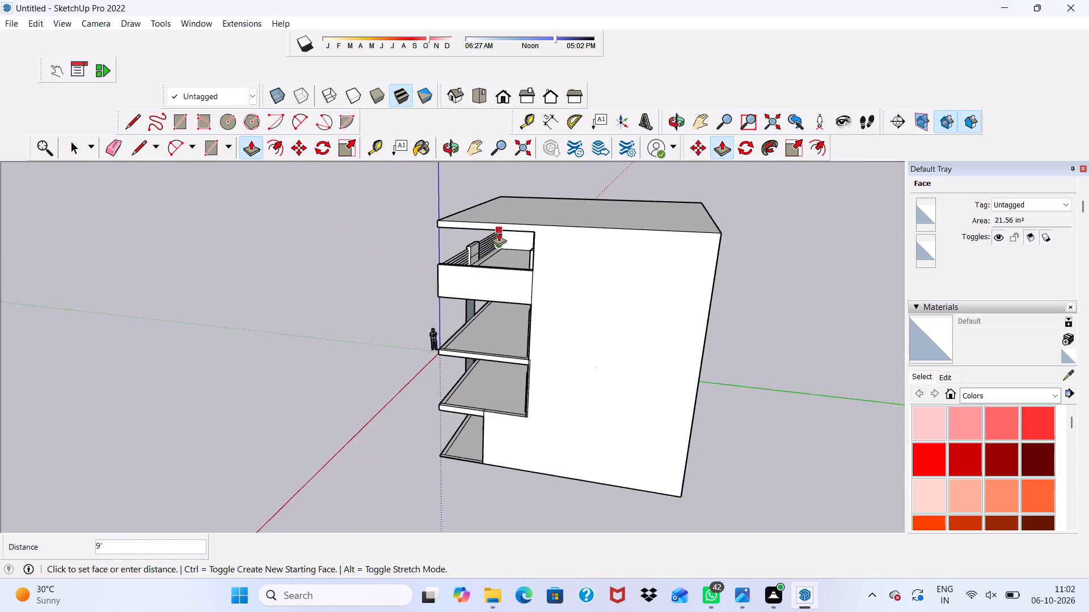
scroll(499, 232, down, 2)
middle_drag(496, 234, 773, 232)
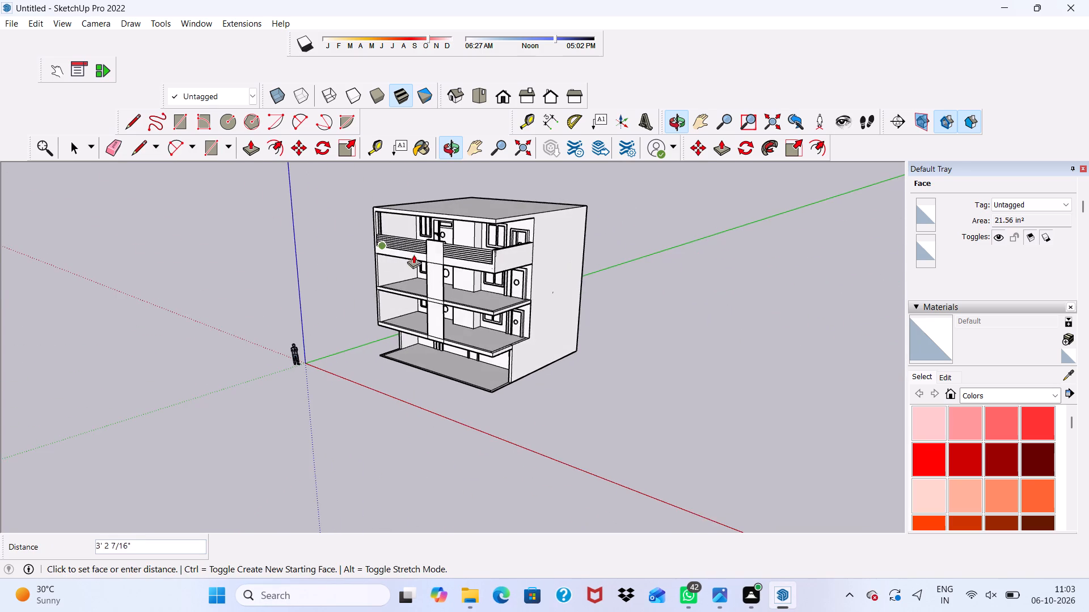
scroll(390, 246, up, 8)
scroll(361, 179, up, 10)
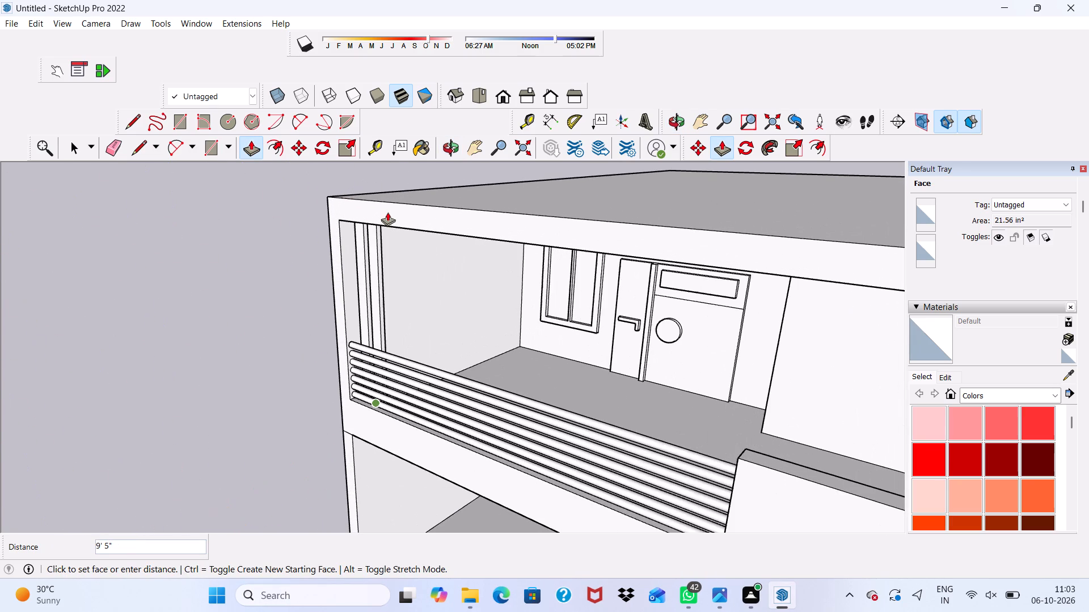
click(387, 212)
Push/pull the third ledge rectangle from the full-height end wall up 8' 11 15/16" to the roof slab as a post.
scroll(402, 229, down, 3)
middle_drag(440, 266, 238, 223)
scroll(385, 278, up, 5)
scroll(358, 342, up, 6)
scroll(314, 447, up, 9)
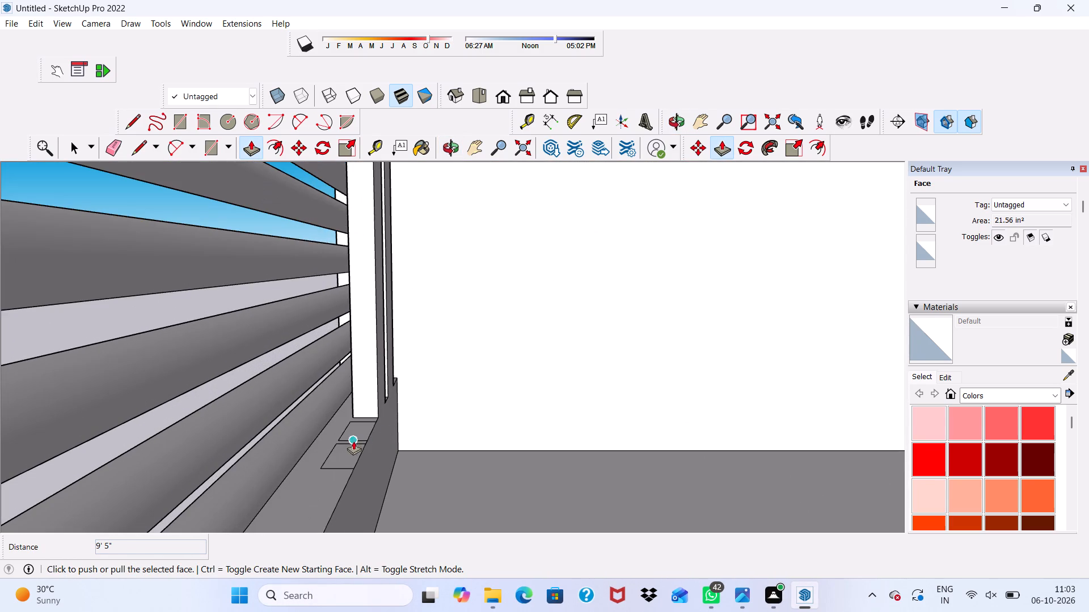
click(357, 428)
key(space)
click(359, 427)
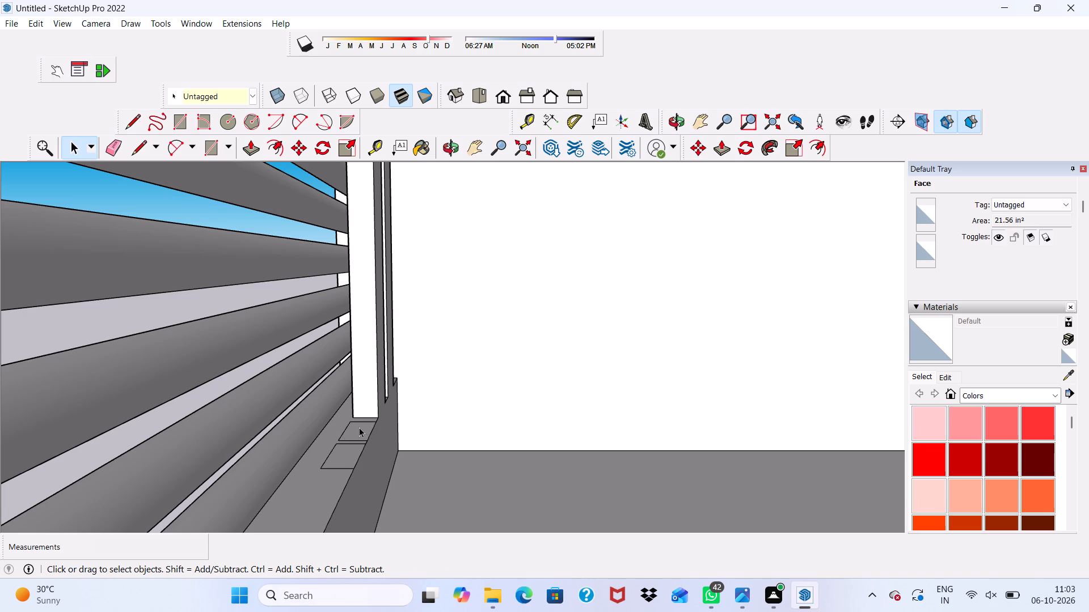
click(254, 142)
scroll(410, 425, up, 1)
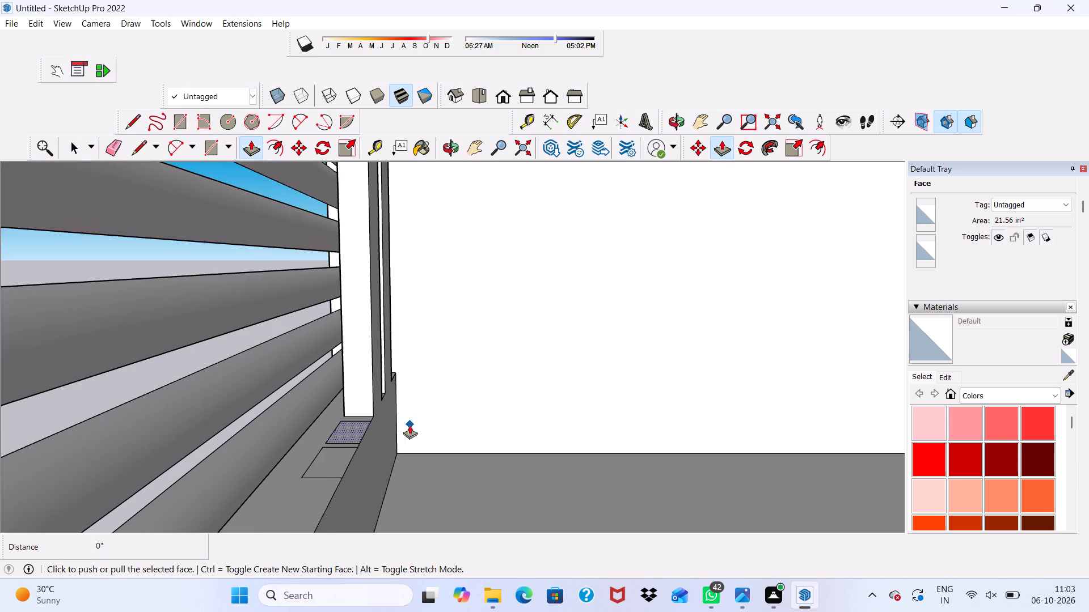
scroll(410, 425, up, 1)
click(337, 431)
scroll(332, 377, down, 20)
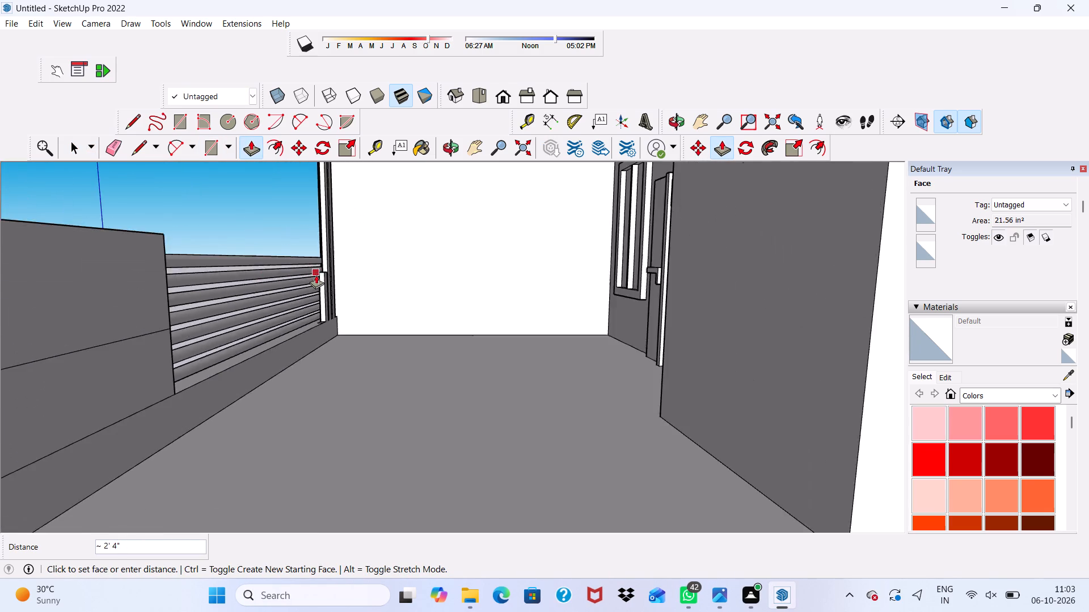
scroll(316, 275, down, 12)
scroll(373, 166, down, 4)
scroll(377, 177, up, 1)
scroll(376, 195, down, 8)
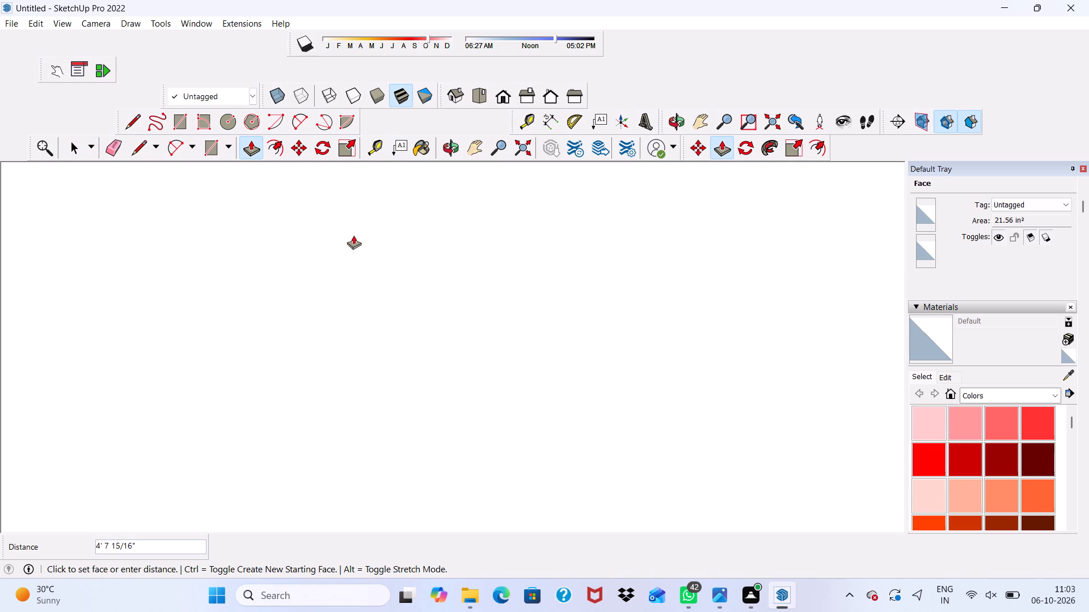
scroll(353, 235, down, 5)
scroll(346, 231, up, 1)
scroll(349, 233, down, 17)
scroll(156, 228, down, 2)
middle_drag(178, 231, 324, 258)
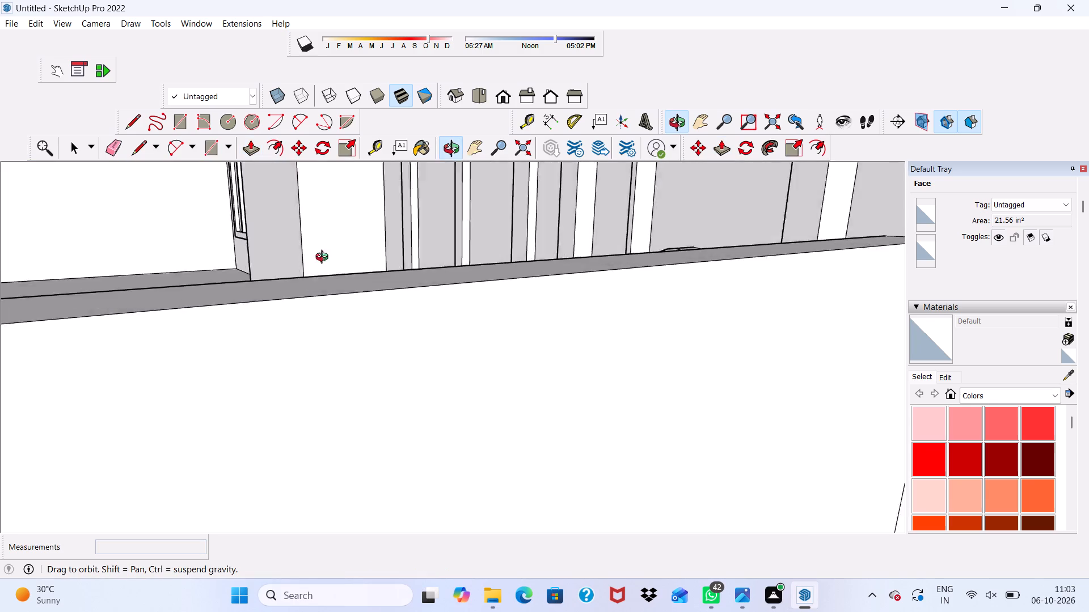
middle_drag(324, 258, 428, 258)
scroll(392, 246, down, 14)
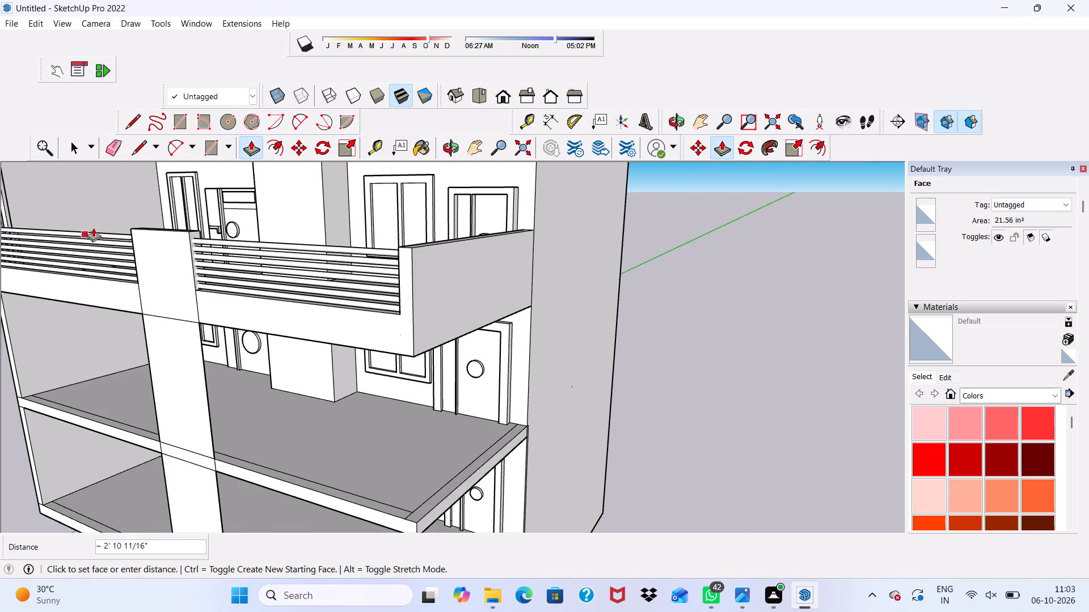
scroll(119, 234, down, 11)
scroll(197, 156, up, 10)
scroll(152, 197, up, 11)
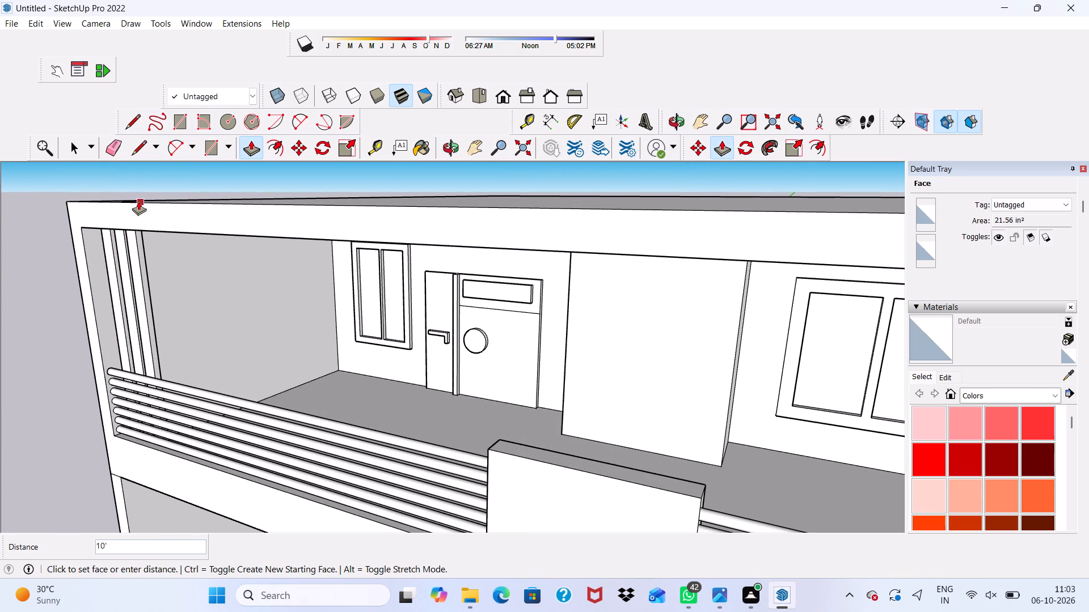
scroll(142, 209, up, 6)
middle_drag(142, 209, 136, 270)
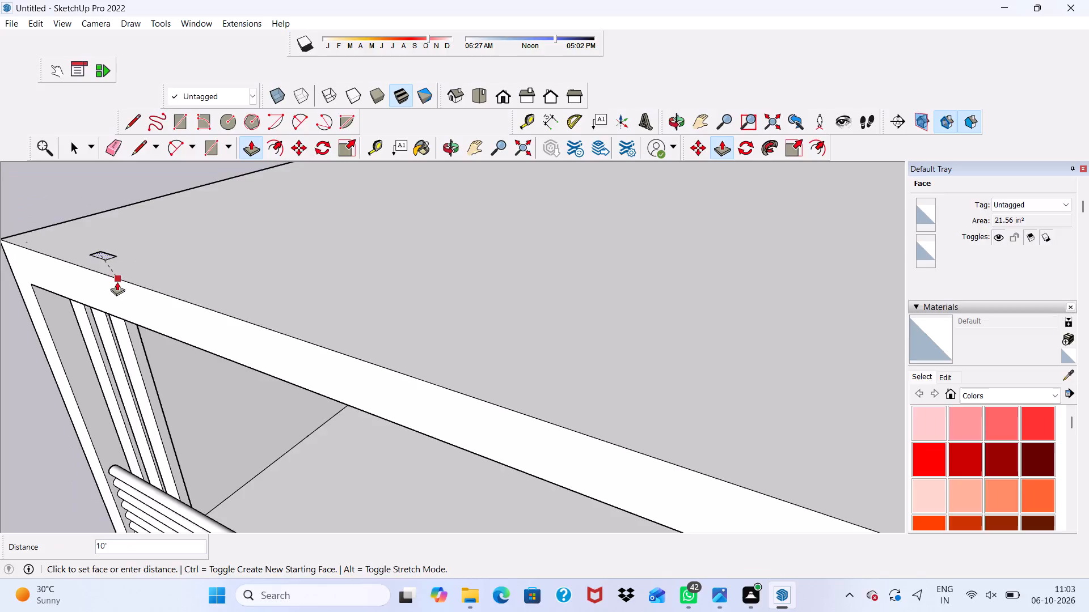
click(127, 294)
scroll(128, 291, down, 6)
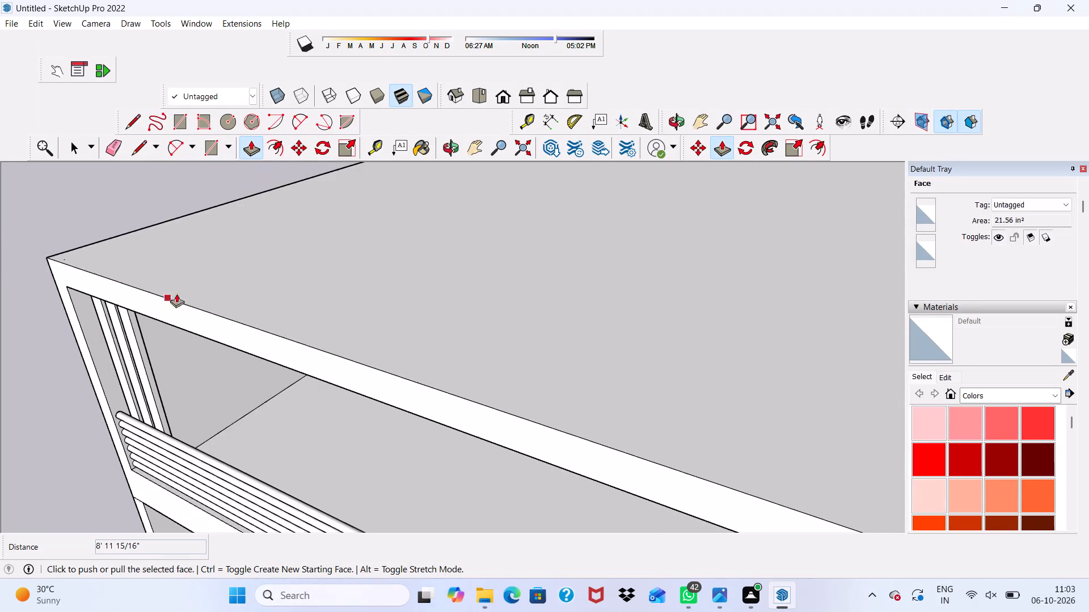
Push/pull the fourth ledge rectangle from the end wall up 9' to the roof slab as a post.
middle_drag(199, 281, 125, 163)
scroll(202, 345, up, 5)
scroll(142, 205, down, 4)
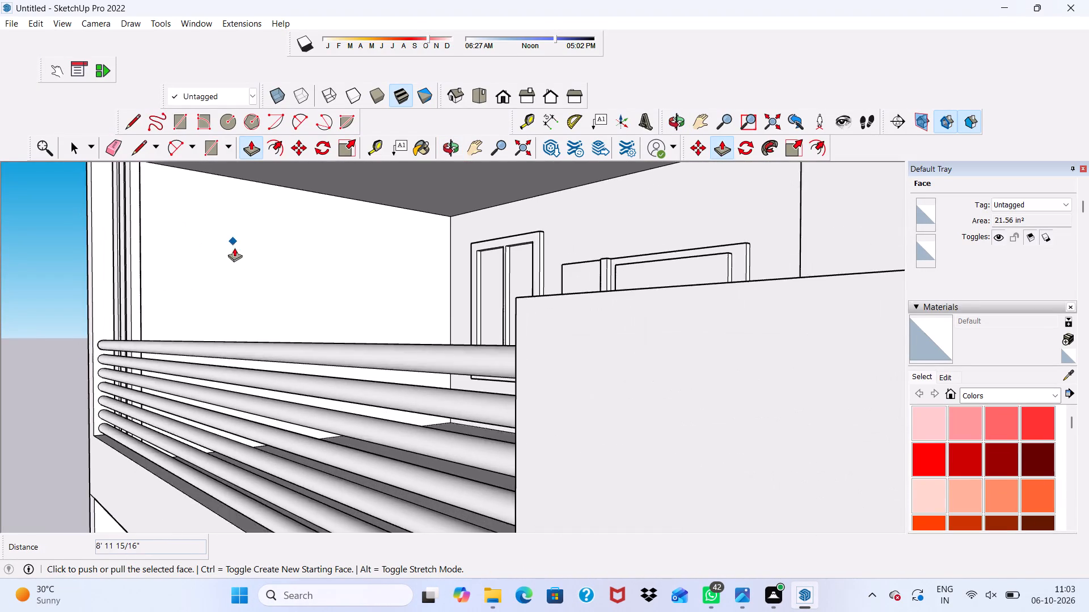
scroll(234, 248, down, 7)
middle_drag(314, 272, 56, 363)
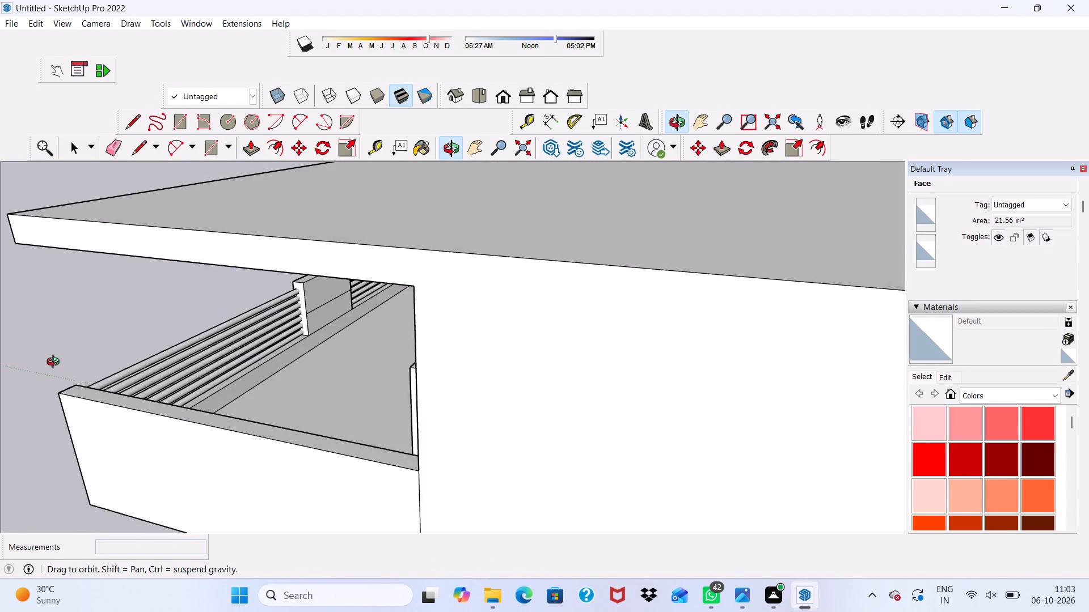
middle_drag(56, 363, 111, 344)
scroll(327, 309, up, 12)
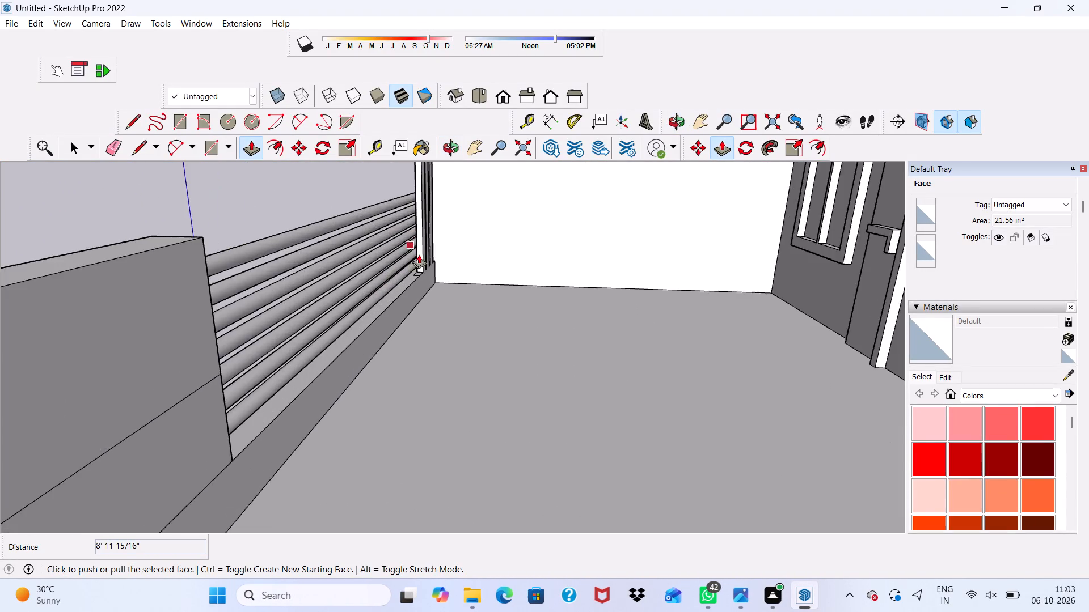
scroll(419, 254, up, 8)
key(space)
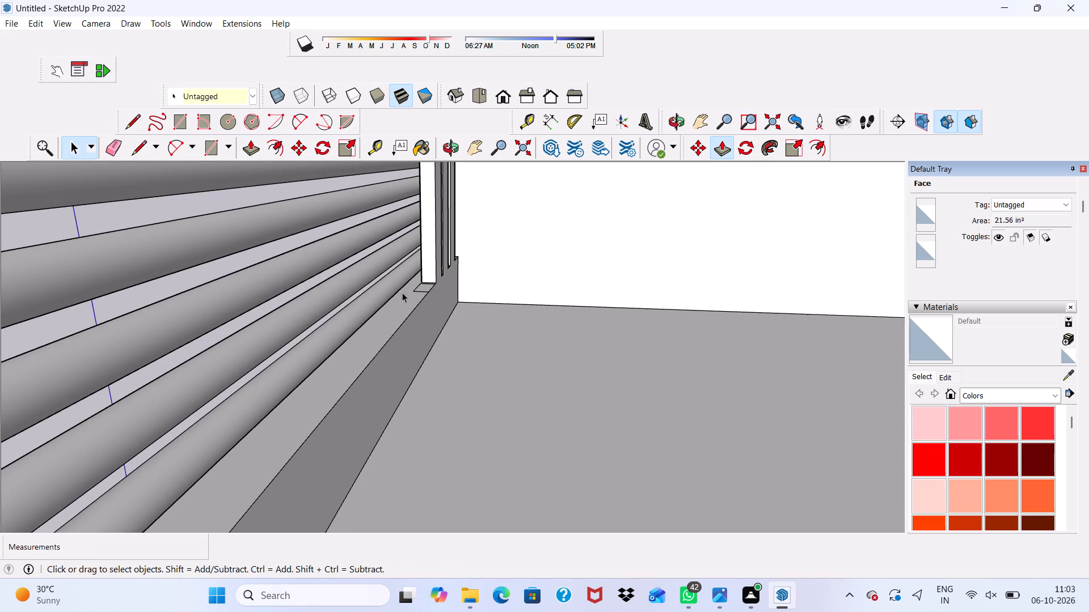
click(425, 282)
click(428, 284)
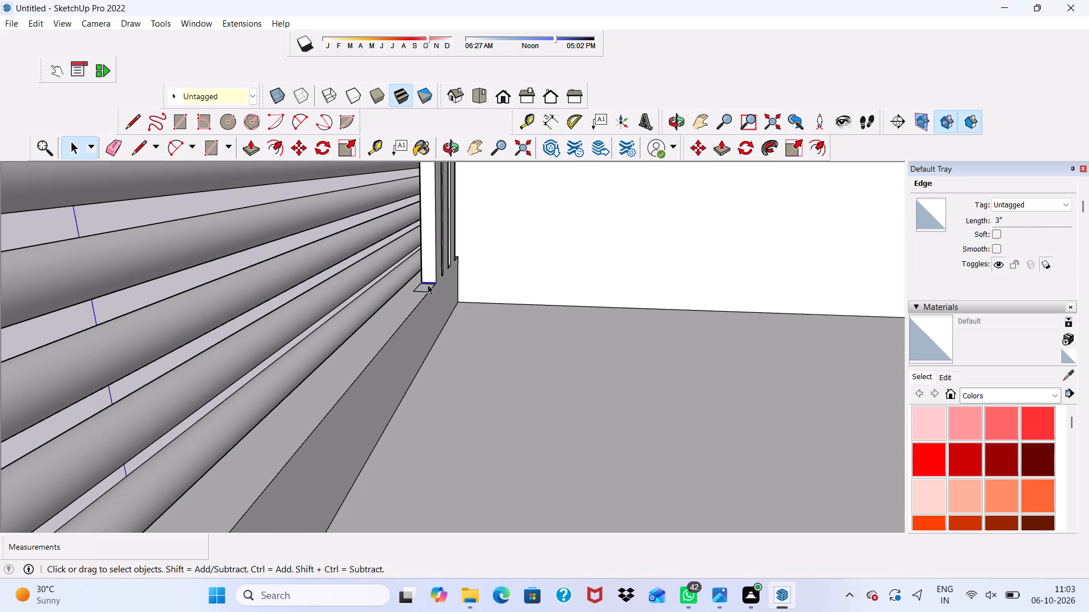
scroll(428, 284, up, 6)
click(423, 292)
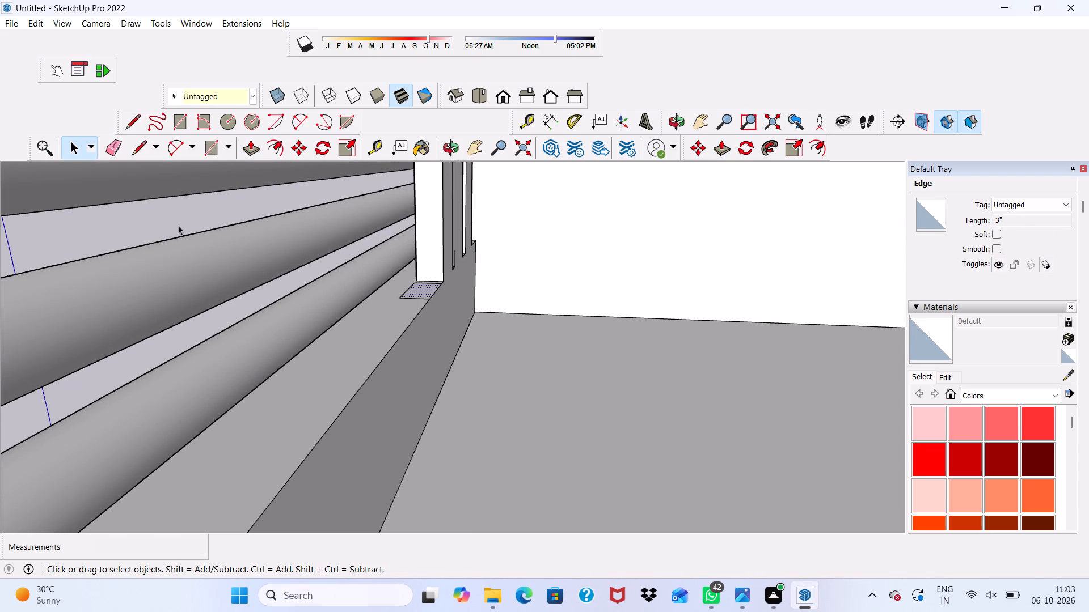
click(255, 144)
scroll(451, 255, up, 1)
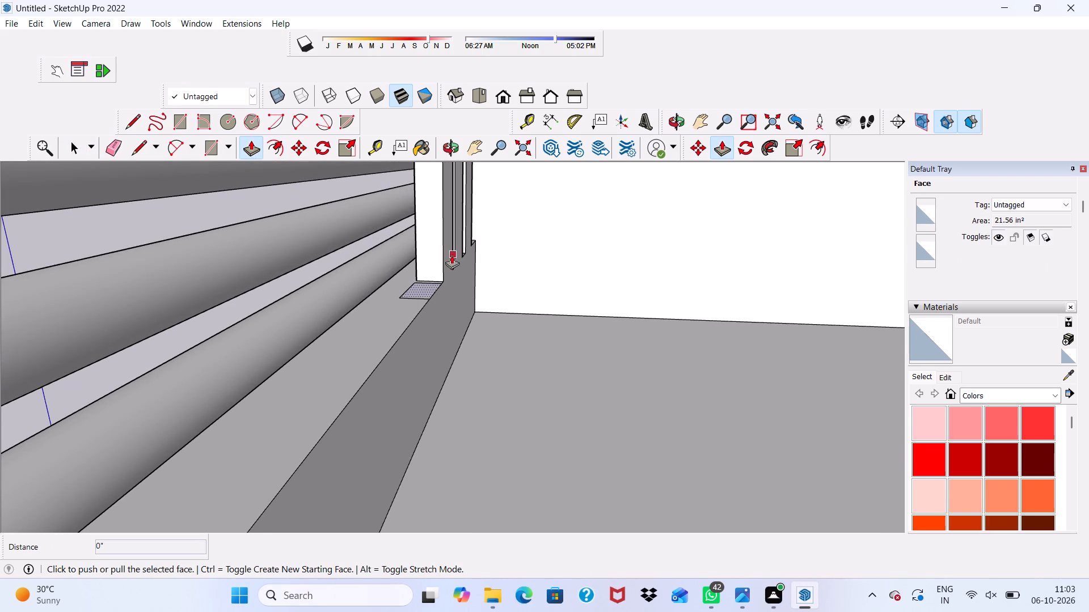
scroll(451, 255, up, 2)
click(406, 309)
scroll(407, 292, down, 6)
scroll(366, 256, up, 1)
scroll(366, 256, down, 11)
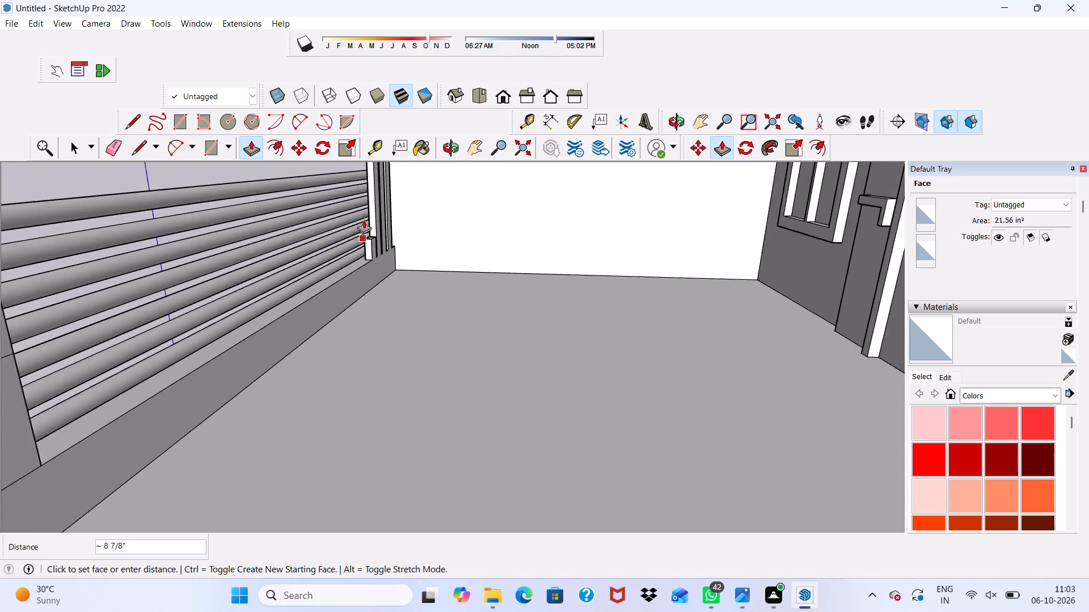
scroll(364, 220, down, 16)
scroll(223, 211, down, 10)
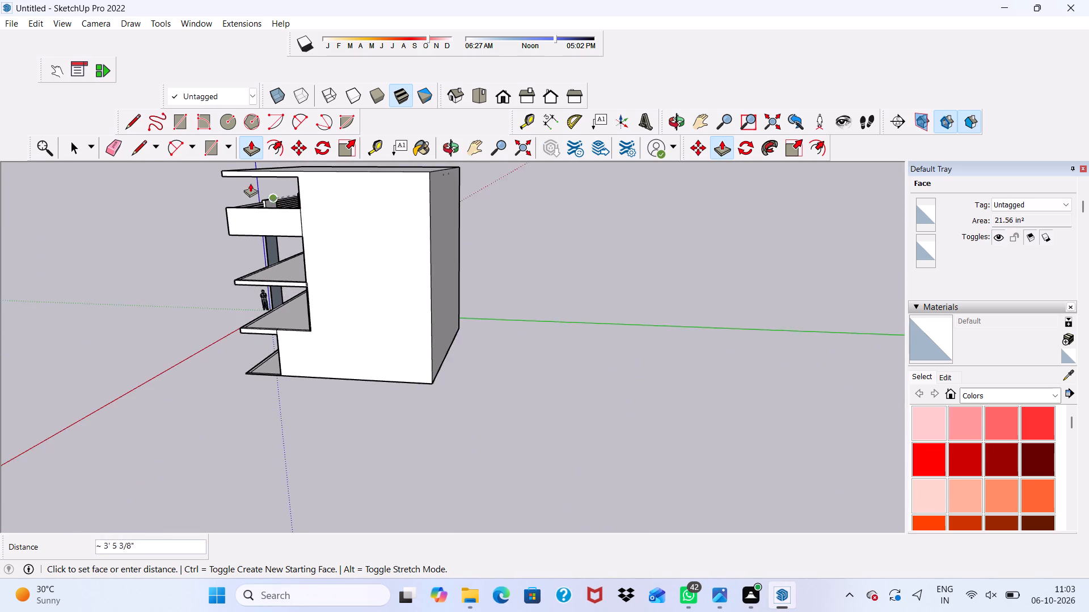
scroll(250, 183, down, 3)
scroll(250, 183, up, 1)
middle_drag(292, 193, 600, 229)
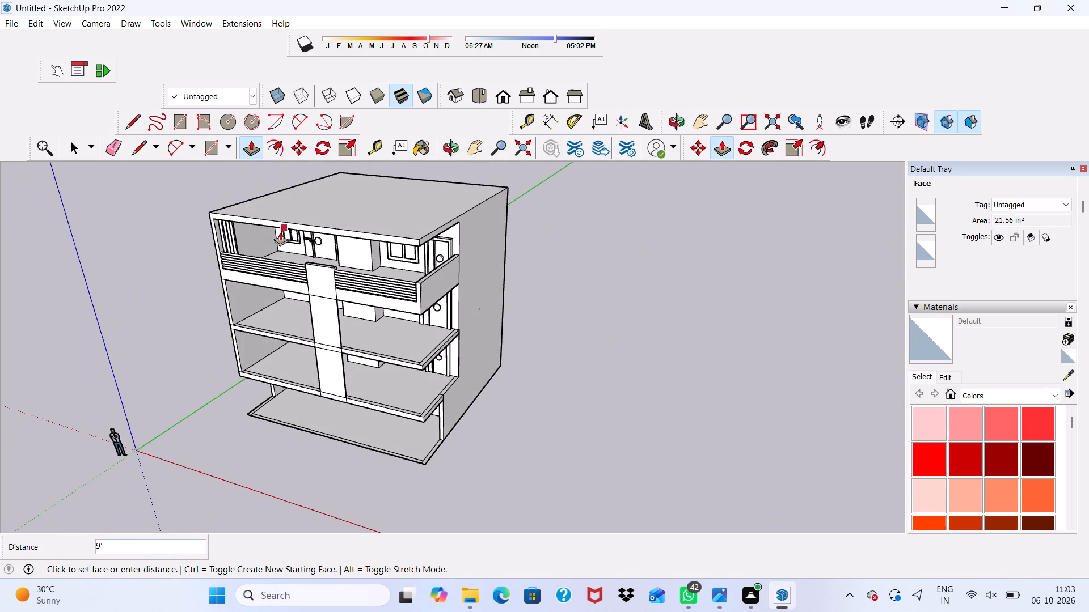
scroll(238, 223, up, 9)
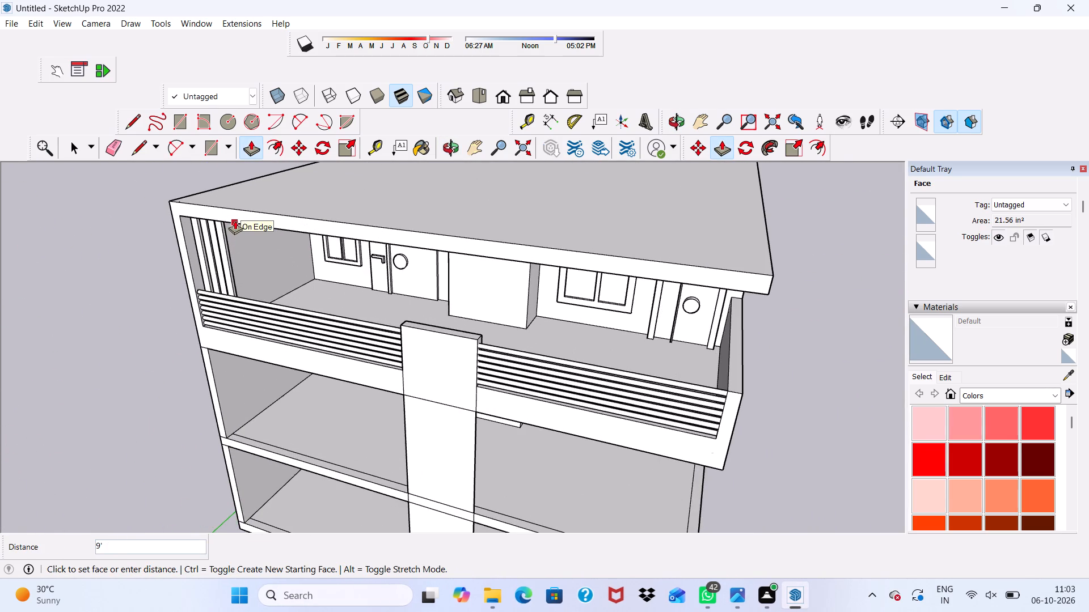
click(235, 220)
Examine the row of posts behind the top balcony's railing bars from the front and from below.
scroll(235, 220, down, 10)
middle_drag(277, 242, 399, 176)
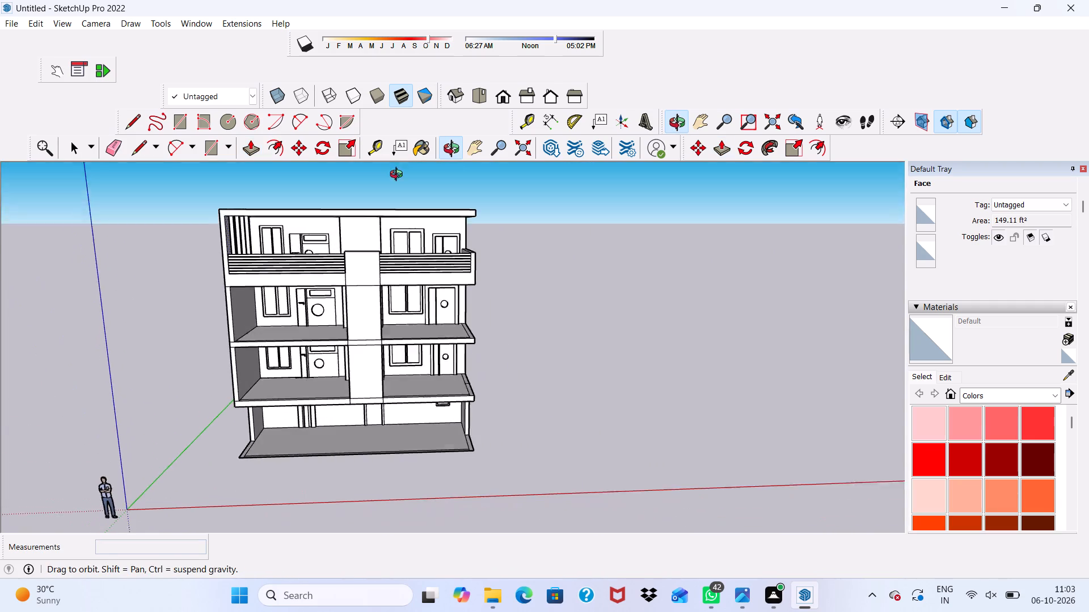
middle_drag(399, 176, 404, 165)
key(space)
scroll(247, 266, up, 11)
scroll(328, 227, down, 1)
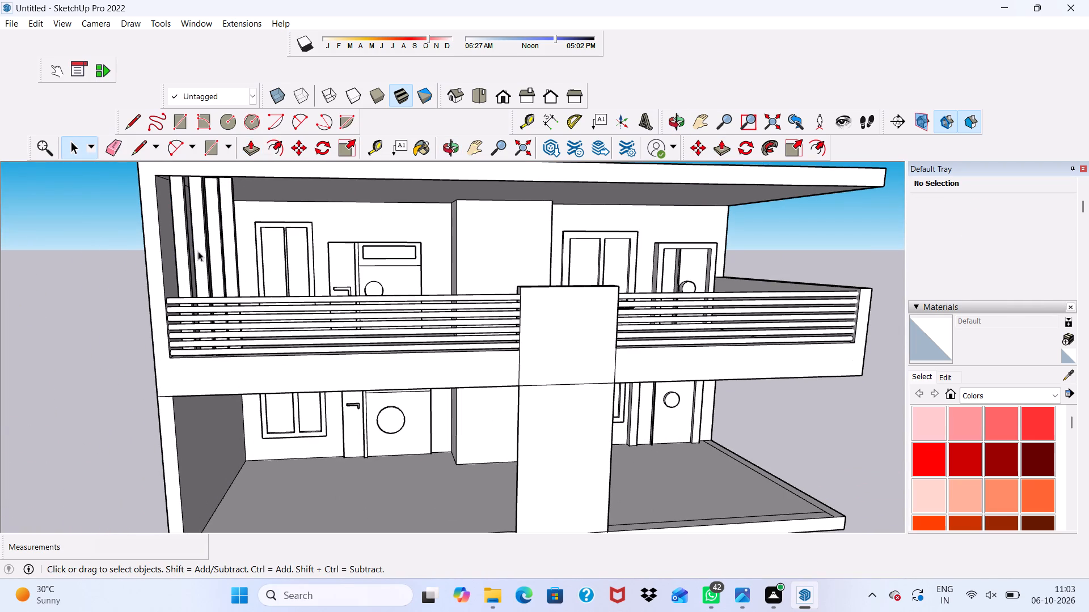
scroll(187, 219, up, 4)
scroll(203, 192, down, 2)
middle_drag(203, 192, 179, 159)
scroll(252, 372, up, 4)
scroll(245, 355, down, 4)
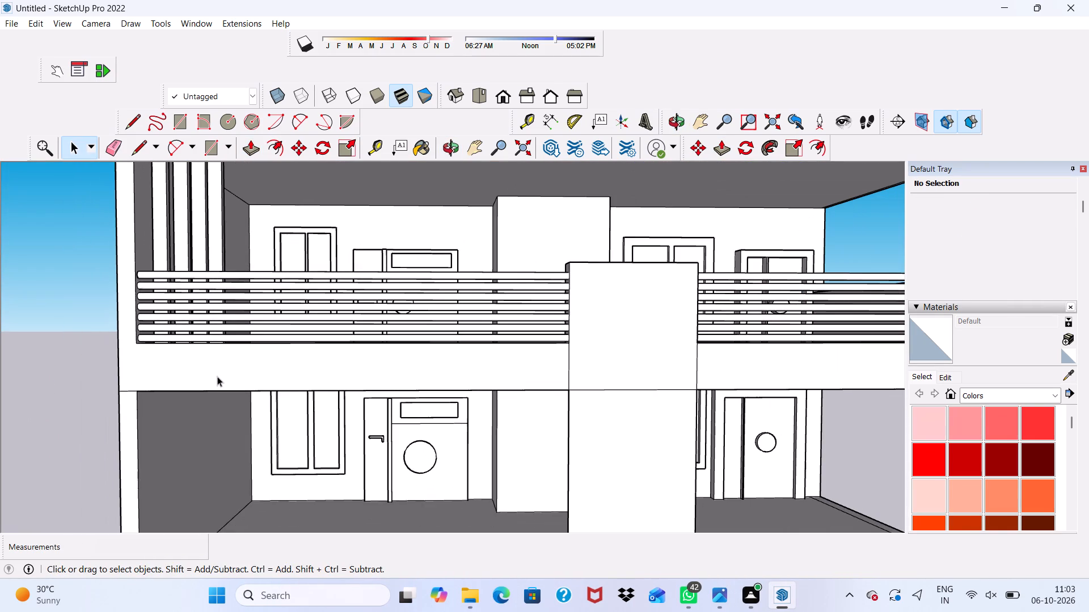
scroll(217, 369, down, 2)
middle_drag(217, 369, 247, 295)
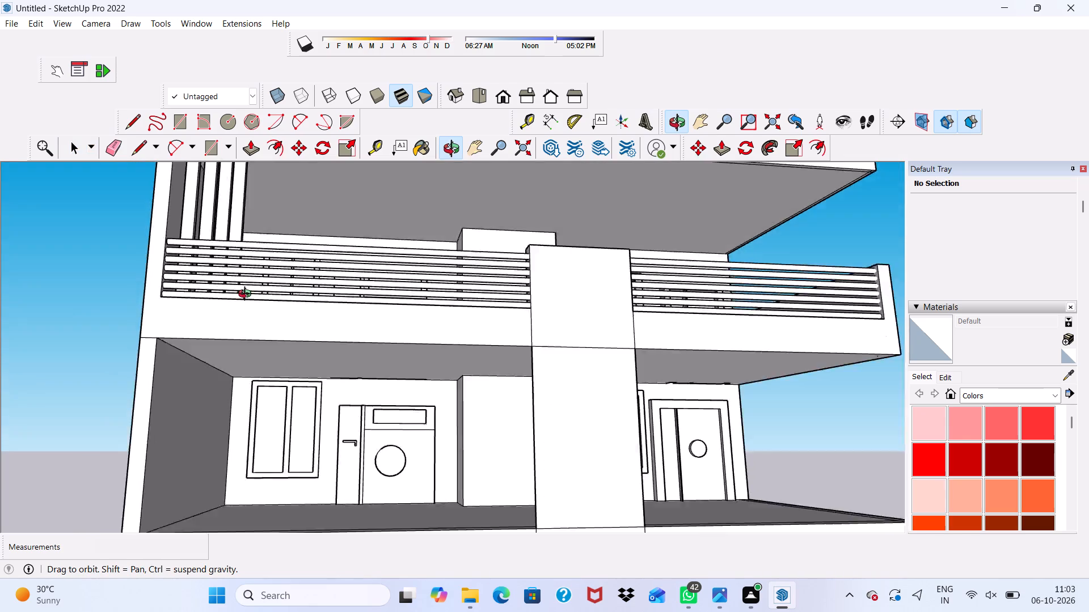
middle_drag(247, 295, 177, 333)
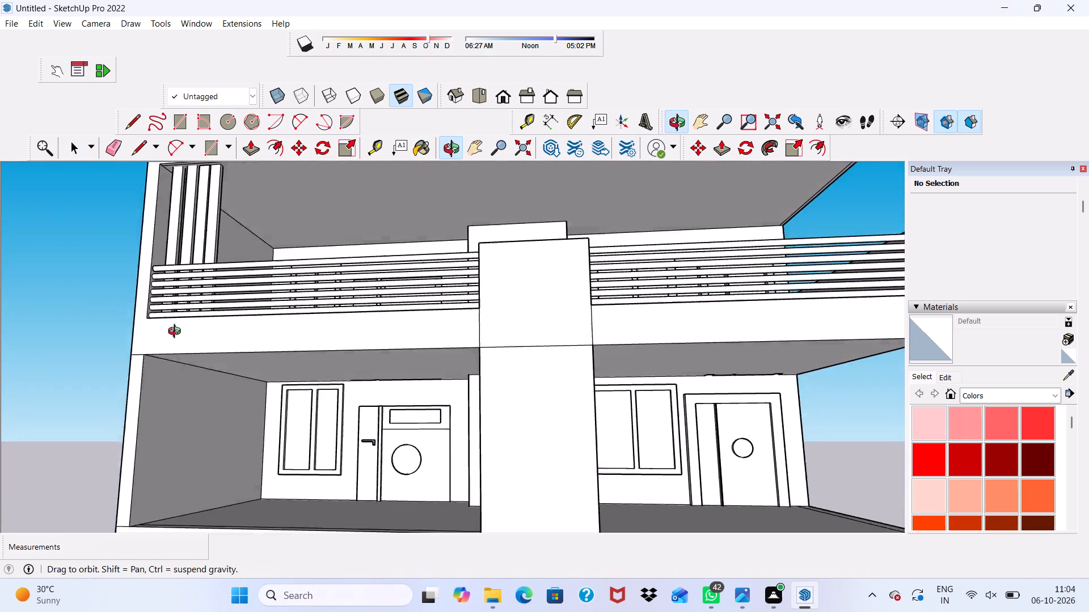
middle_drag(177, 333, 163, 412)
scroll(159, 299, up, 1)
scroll(162, 297, down, 15)
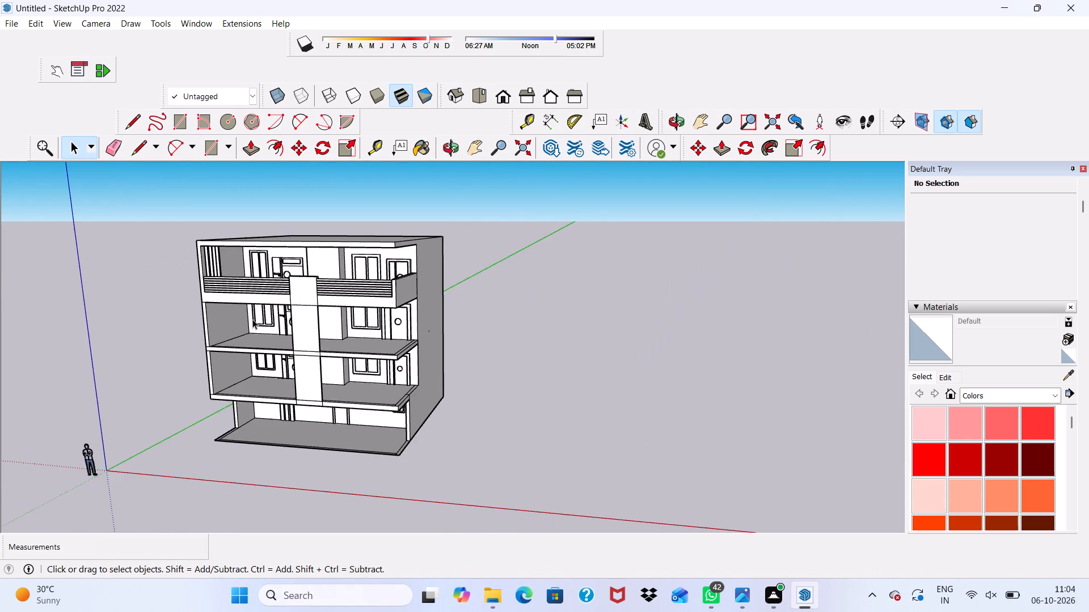
Erase the short edge separating the end wall from the front of the floor slab one storey below the top balcony.
middle_drag(254, 322, 240, 388)
scroll(165, 308, up, 5)
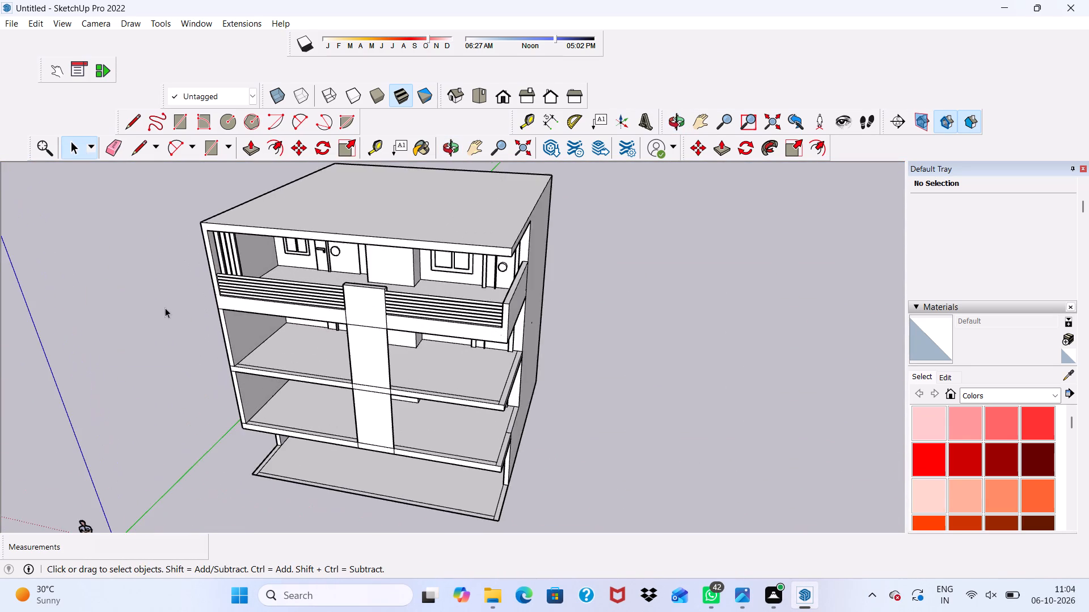
scroll(248, 282, up, 5)
scroll(255, 368, up, 3)
middle_drag(254, 391, 216, 292)
scroll(201, 283, down, 1)
click(109, 141)
scroll(221, 362, up, 10)
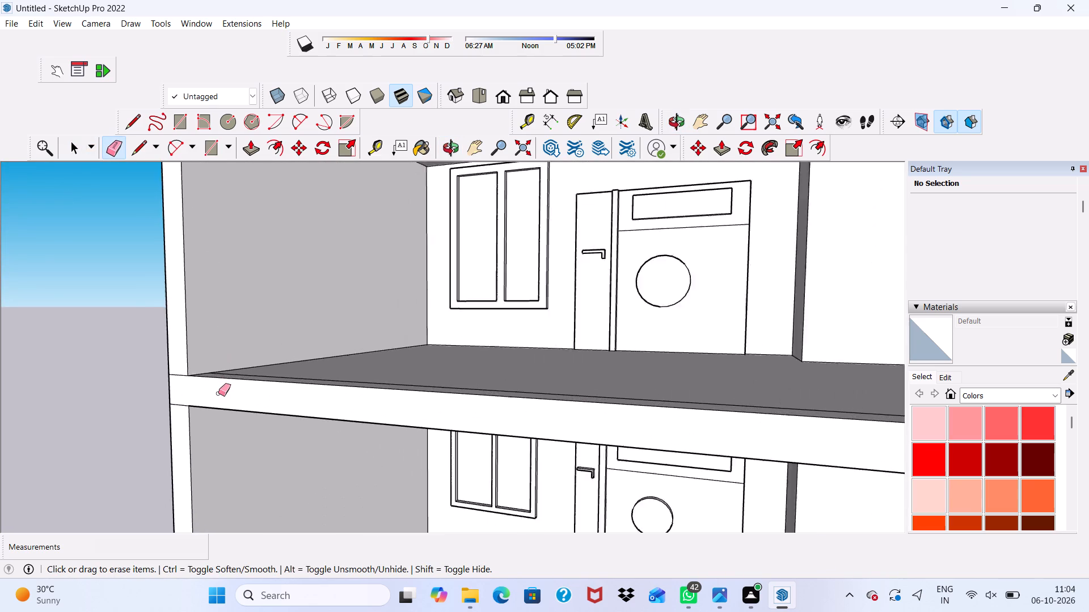
scroll(218, 393, up, 3)
click(162, 368)
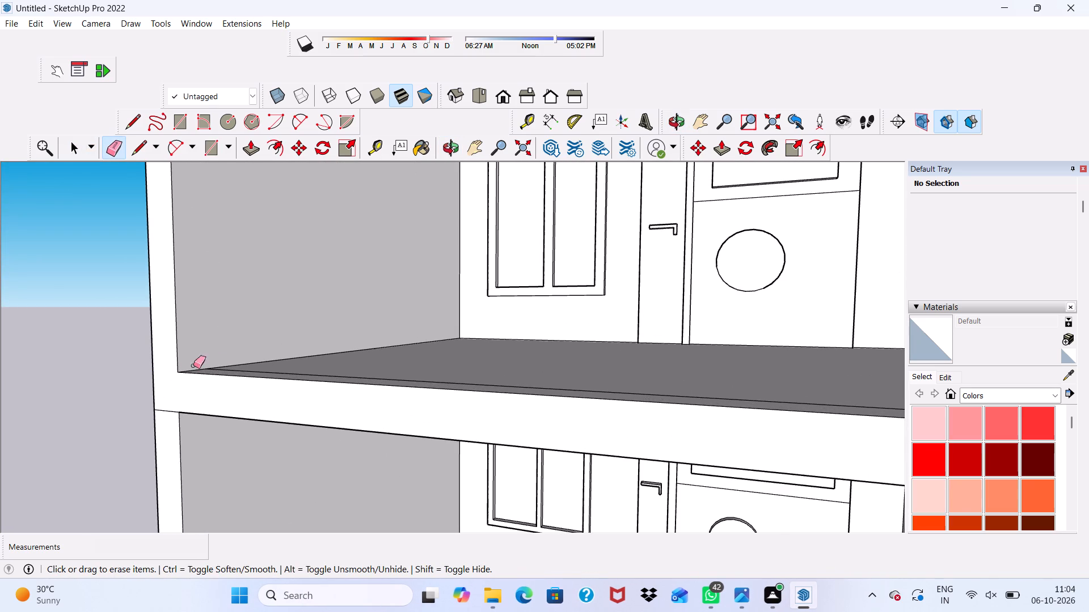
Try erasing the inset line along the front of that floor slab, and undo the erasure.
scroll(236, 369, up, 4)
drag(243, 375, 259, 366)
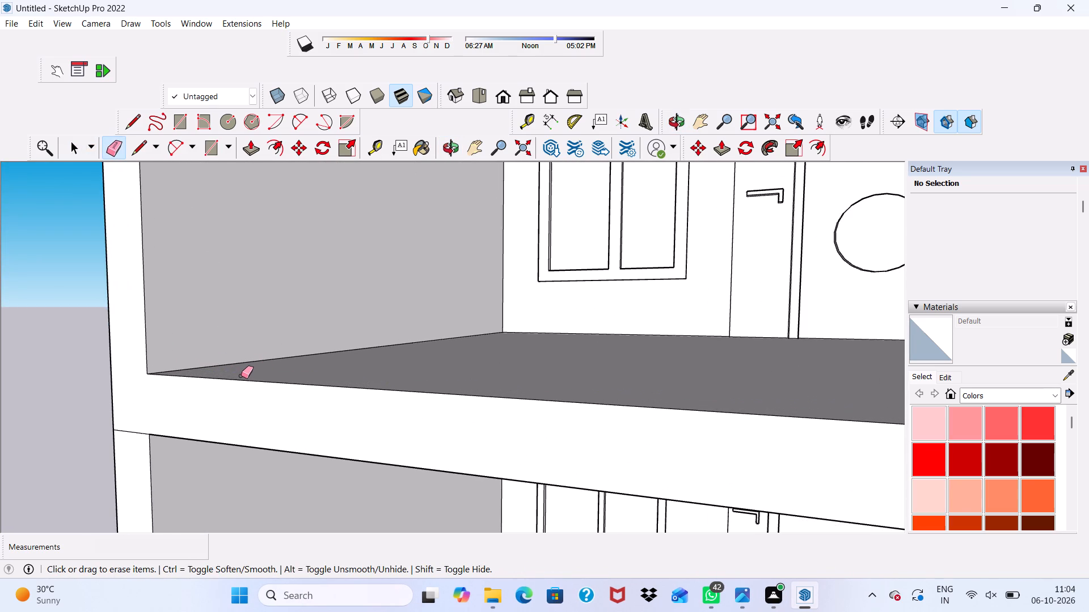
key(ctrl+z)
Examine the narrow ledge strip along the front of the open floor slab by selecting it and viewing the facade.
scroll(288, 336, down, 1)
key(space)
scroll(288, 336, down, 4)
middle_drag(288, 337, 292, 343)
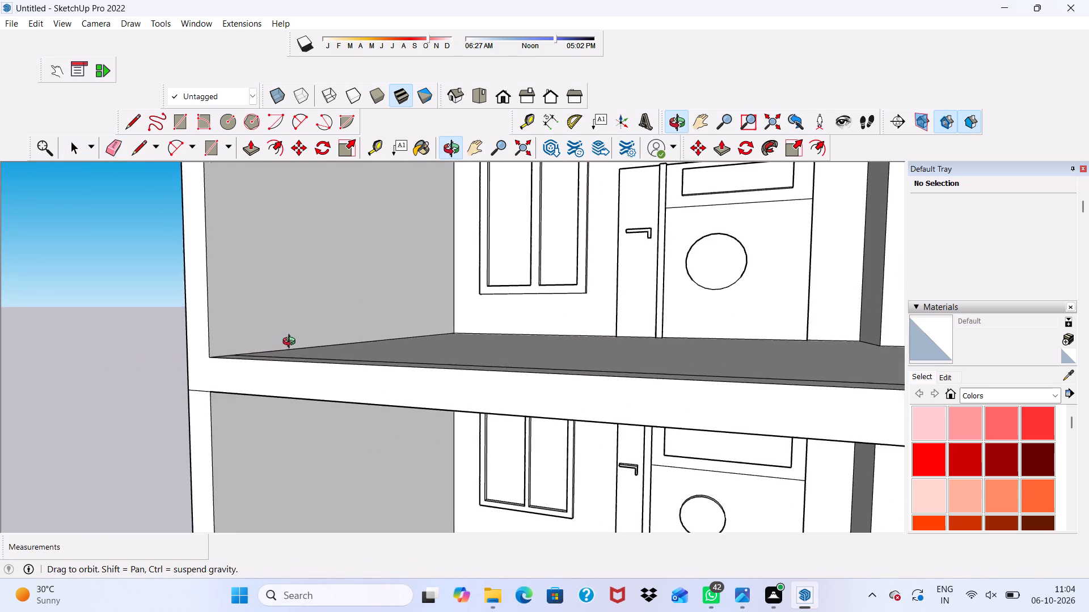
middle_drag(292, 343, 234, 400)
scroll(212, 469, up, 2)
click(217, 437)
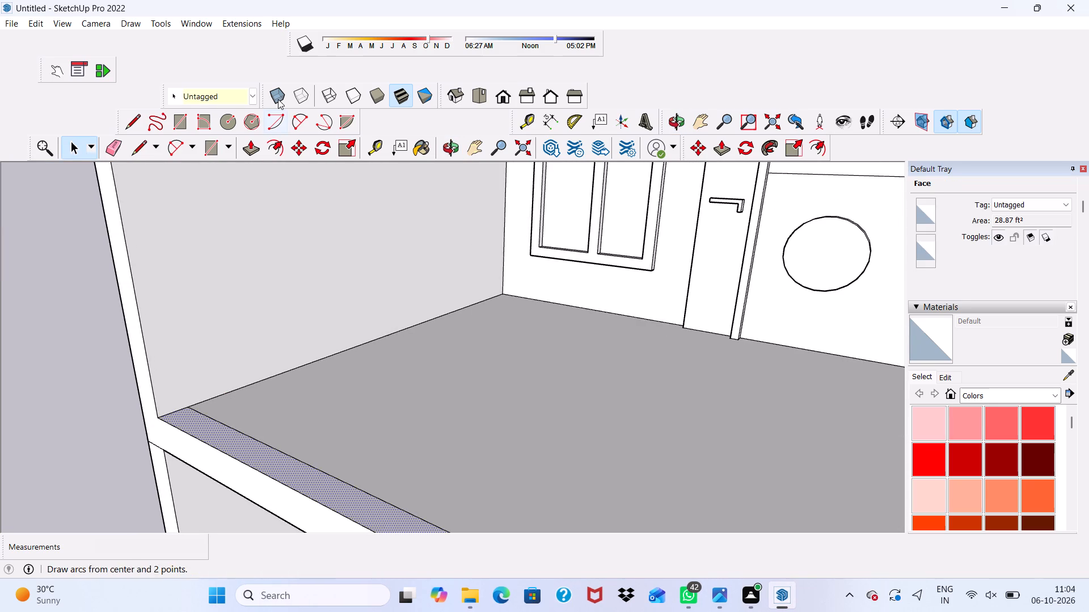
scroll(260, 227, down, 17)
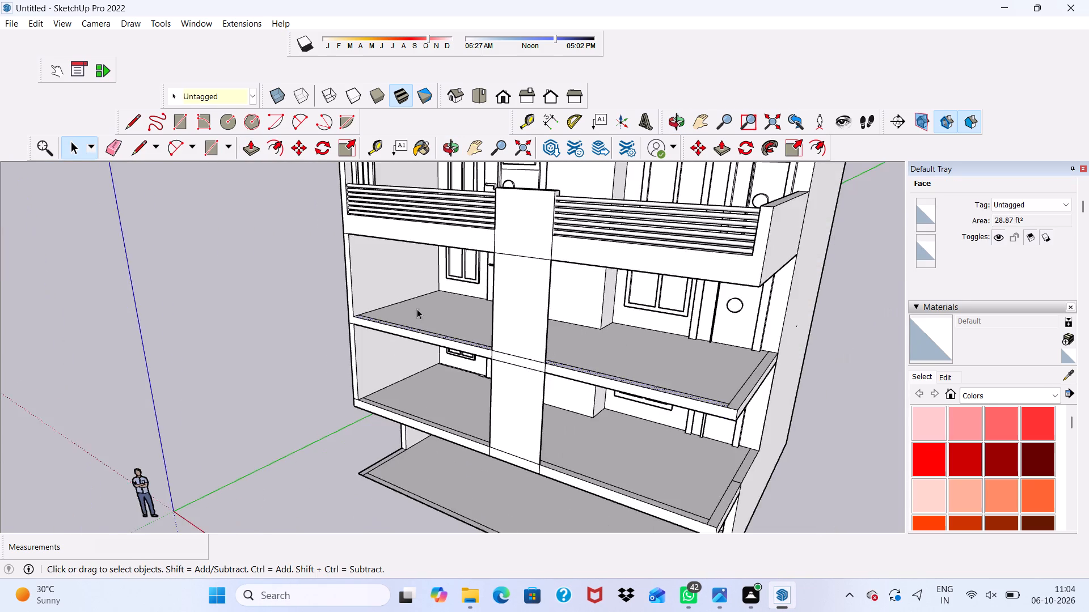
scroll(432, 239, up, 3)
scroll(368, 249, up, 4)
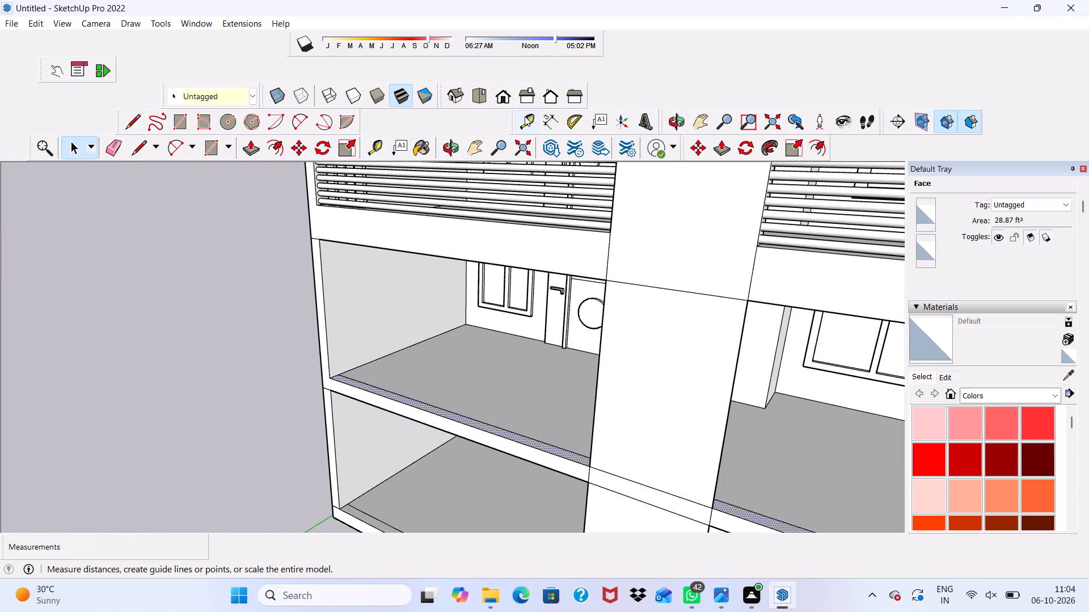
Measure the height of the solid front band below the top balcony's railing bars, near the end wall.
drag(549, 115, 553, 110)
scroll(543, 292, up, 4)
scroll(166, 214, down, 1)
scroll(184, 235, up, 1)
scroll(212, 266, down, 3)
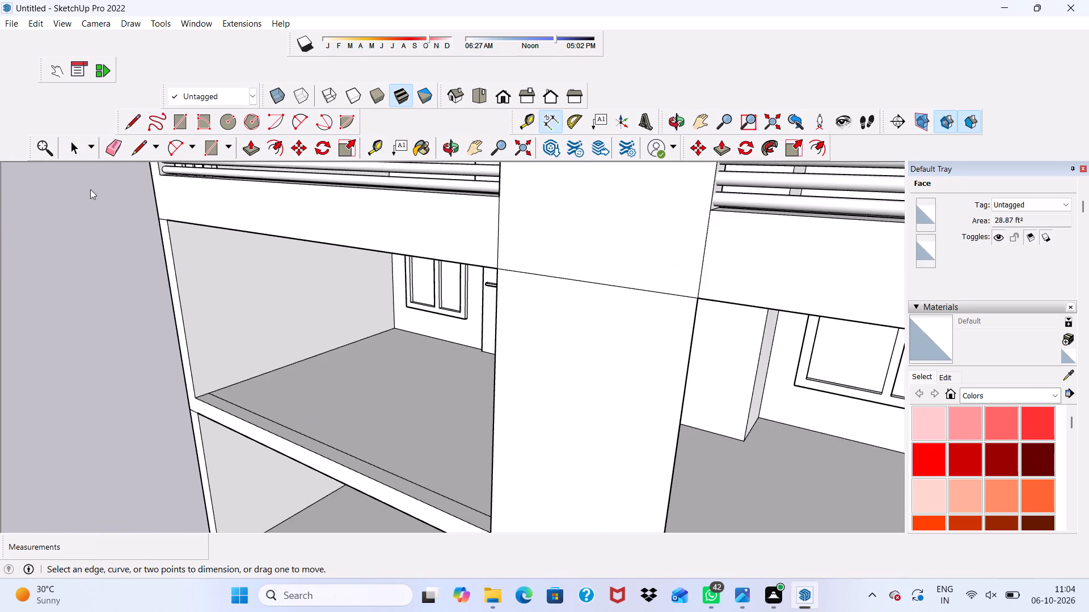
scroll(154, 200, up, 2)
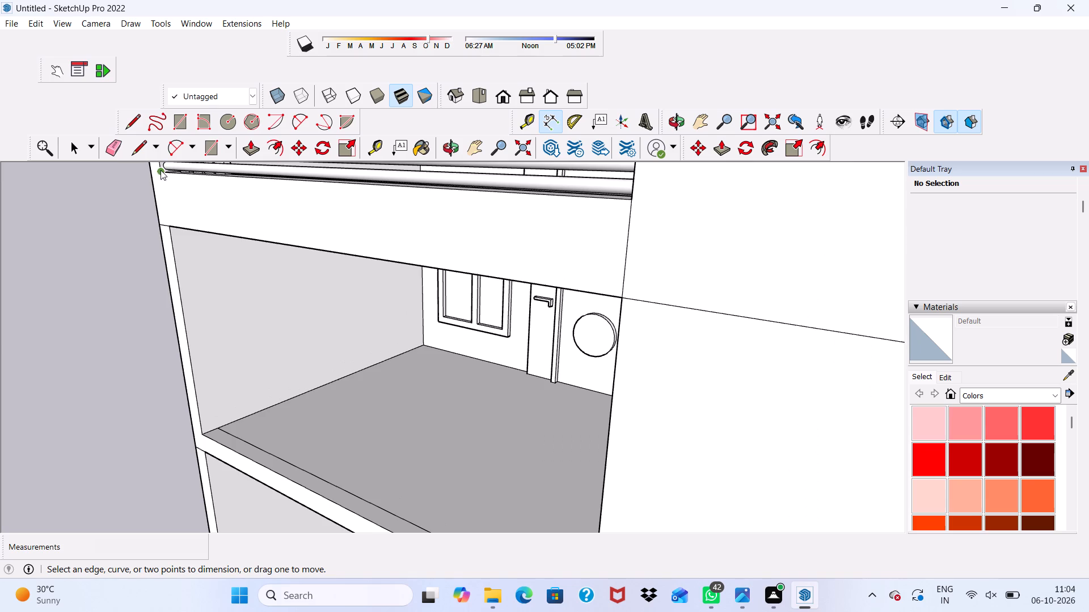
click(159, 172)
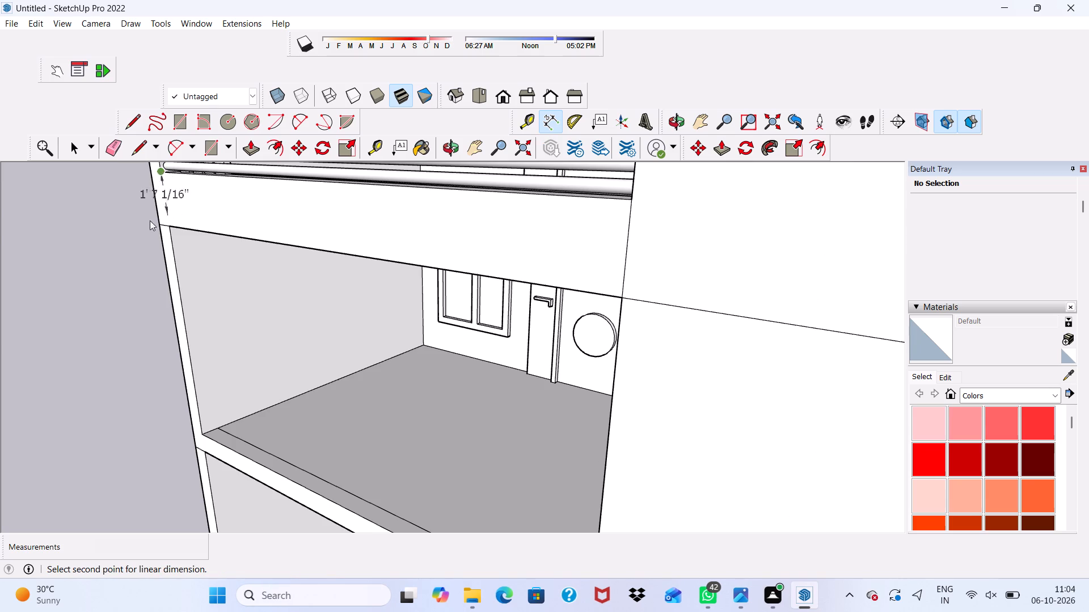
click(172, 225)
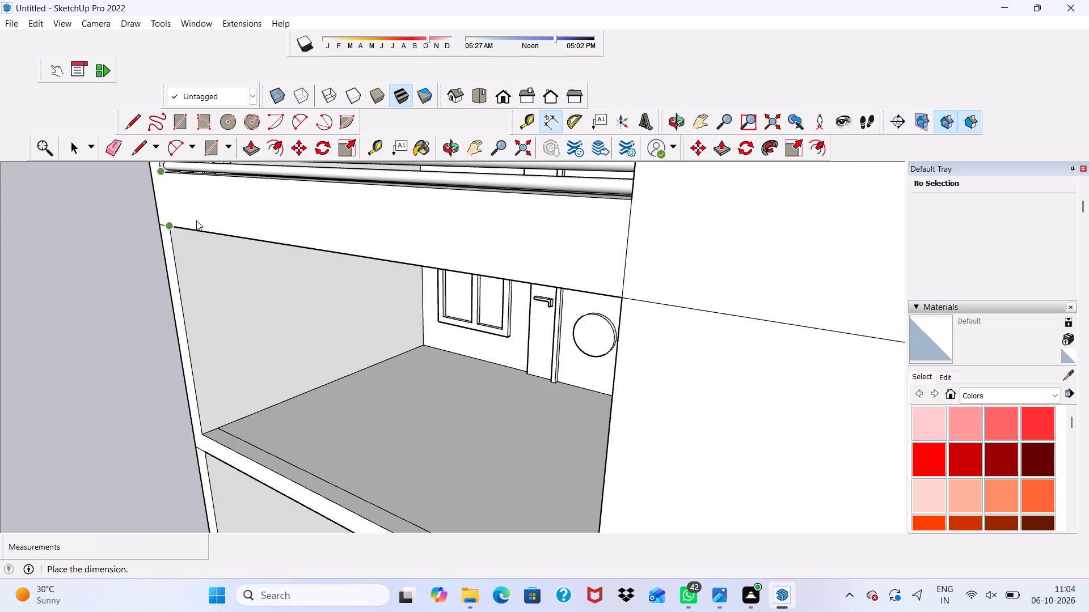
key(space)
Push/pull the front ledge strip of the floor slab below the top balcony up 2' as a parapet.
scroll(151, 225, down, 7)
scroll(239, 173, up, 1)
scroll(301, 185, down, 3)
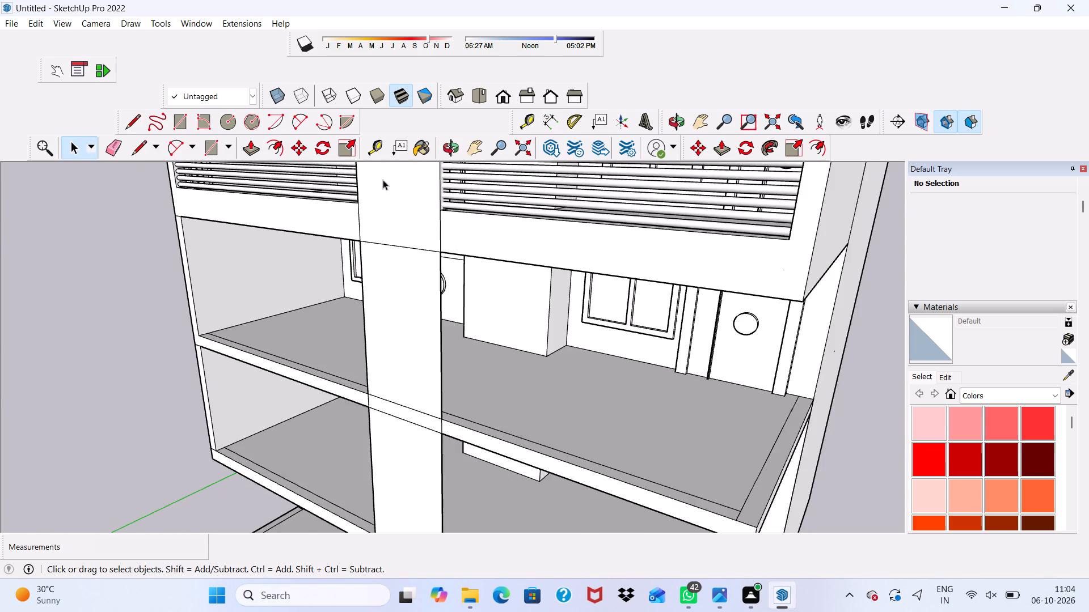
scroll(383, 180, down, 2)
scroll(487, 110, down, 3)
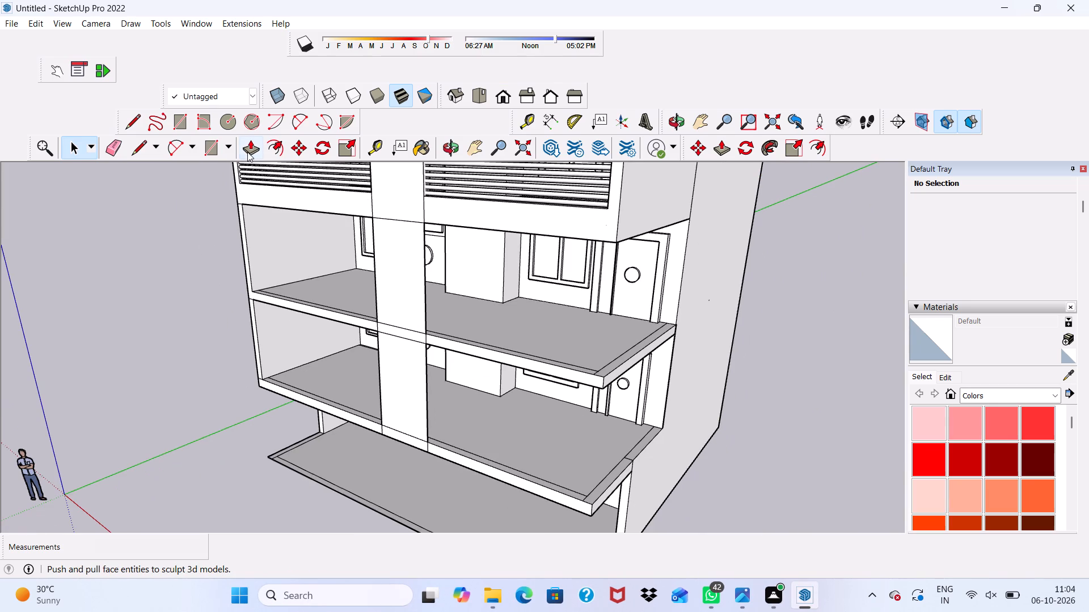
click(247, 152)
scroll(372, 310, up, 13)
scroll(229, 309, up, 4)
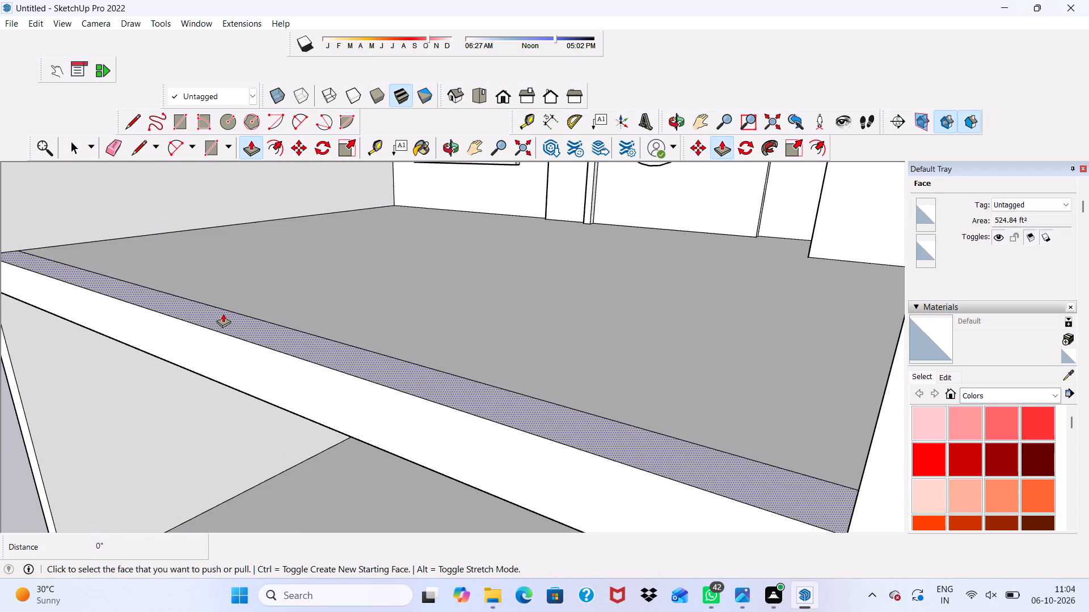
click(222, 314)
text(2')
key(Return)
Push/pull the ledge strip along the same slab's side edge up to the front parapet's height, entering 5'.
scroll(180, 248, down, 9)
scroll(191, 311, up, 1)
scroll(191, 311, down, 4)
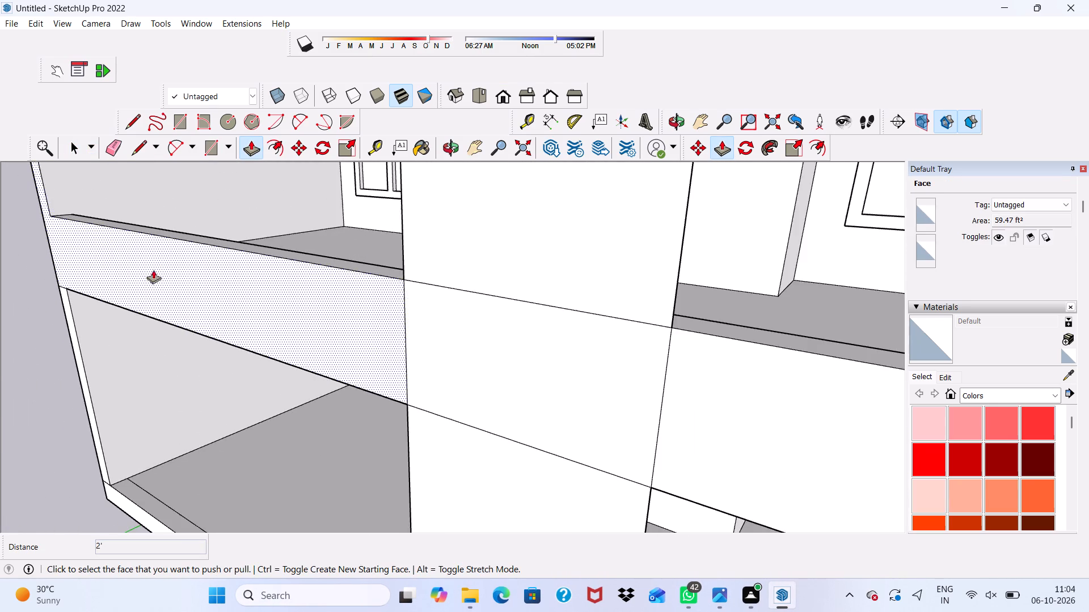
scroll(153, 270, down, 4)
scroll(286, 246, up, 1)
scroll(295, 252, down, 2)
middle_drag(402, 287, 346, 256)
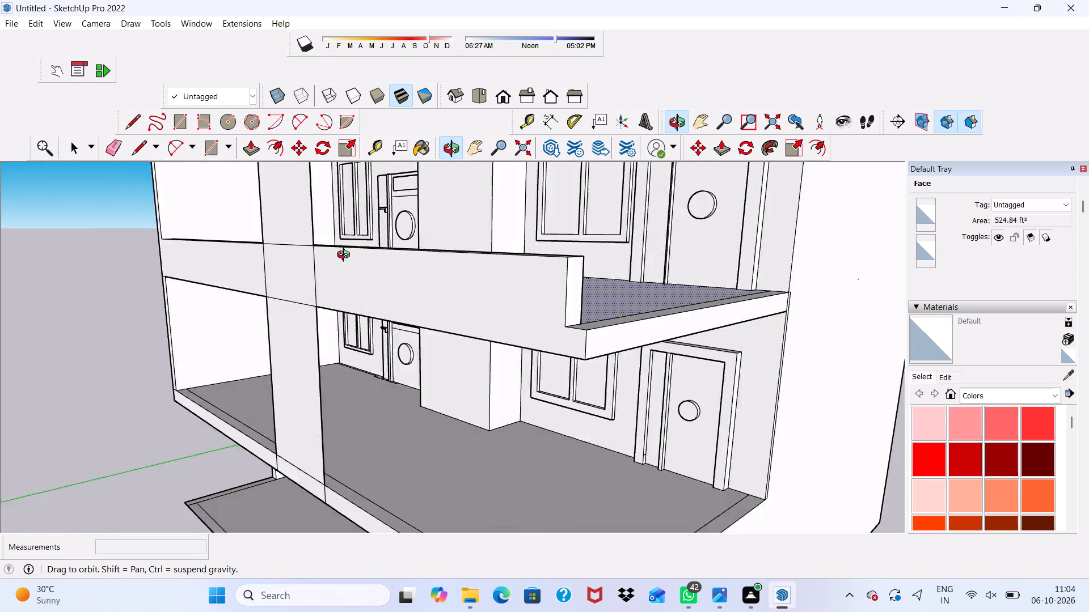
middle_drag(346, 256, 258, 271)
middle_click(258, 271)
scroll(304, 377, up, 11)
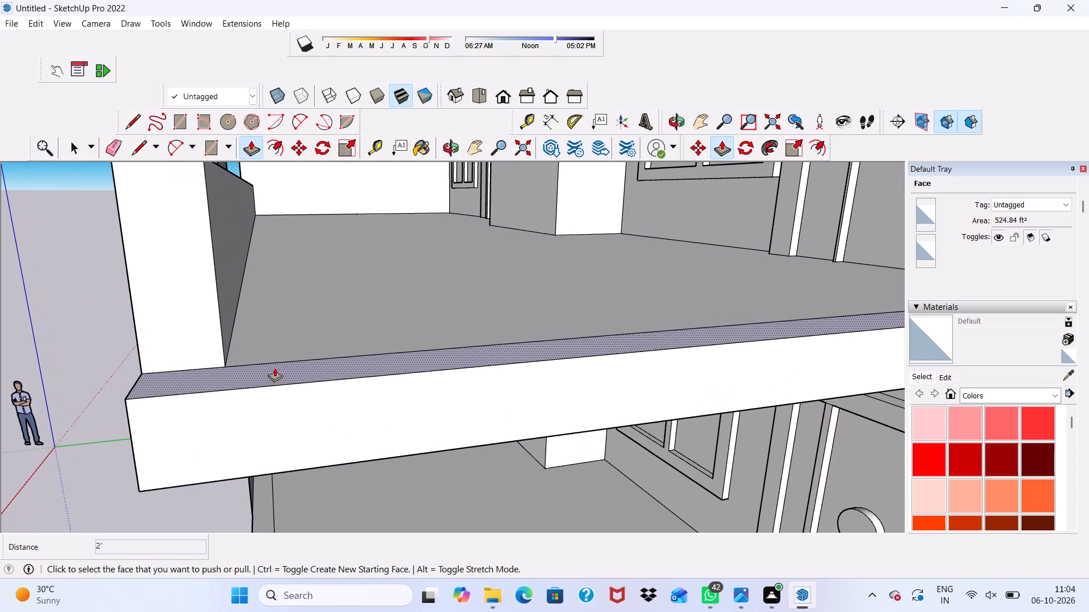
click(273, 369)
scroll(297, 250, down, 8)
scroll(315, 221, up, 1)
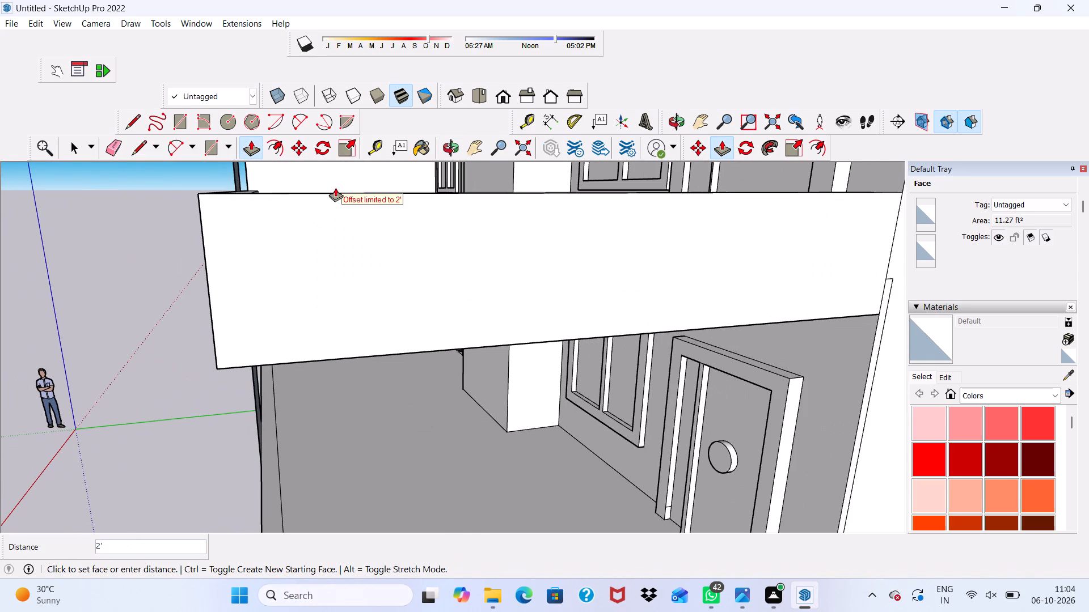
text(5')
key(Return)
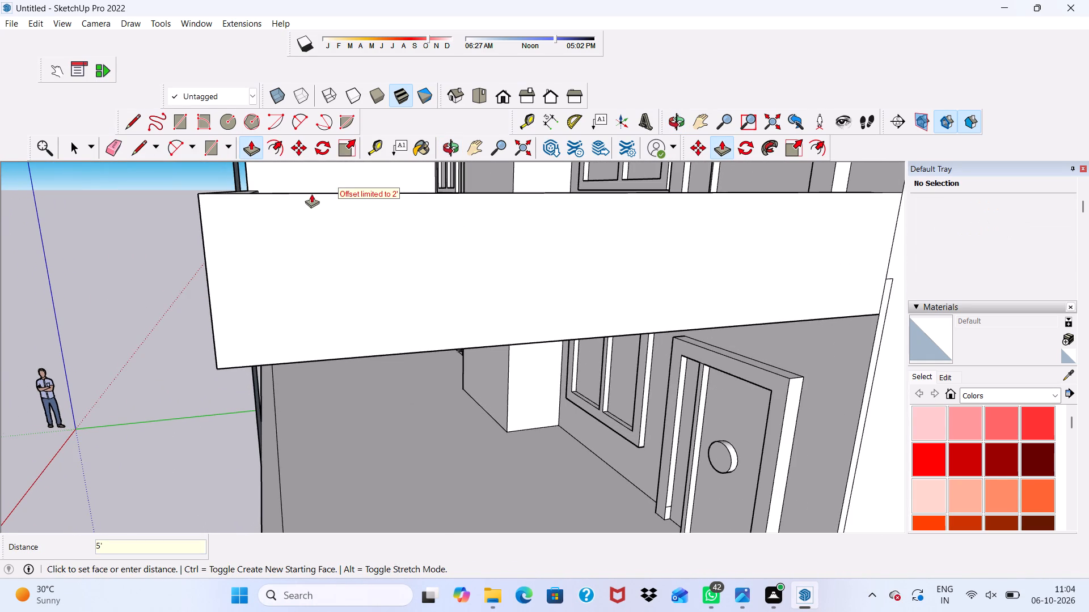
Push/pull the top face of the new side parapet up another 2'.
scroll(310, 194, down, 5)
middle_drag(317, 228, 542, 242)
scroll(446, 258, down, 7)
middle_drag(548, 252, 621, 256)
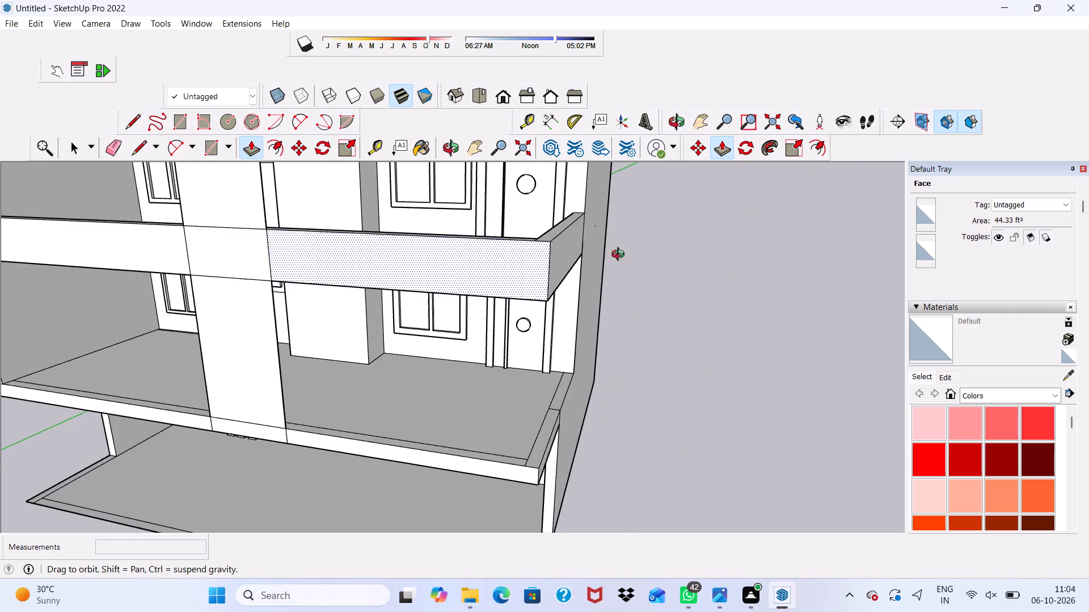
middle_drag(621, 256, 298, 366)
scroll(289, 354, up, 6)
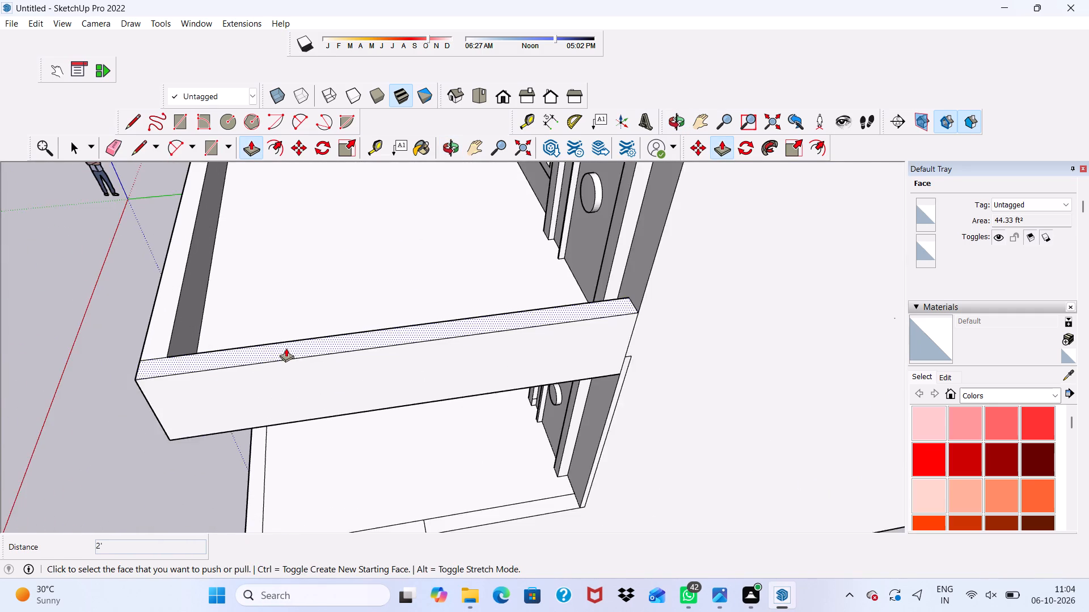
scroll(286, 348, up, 5)
click(286, 347)
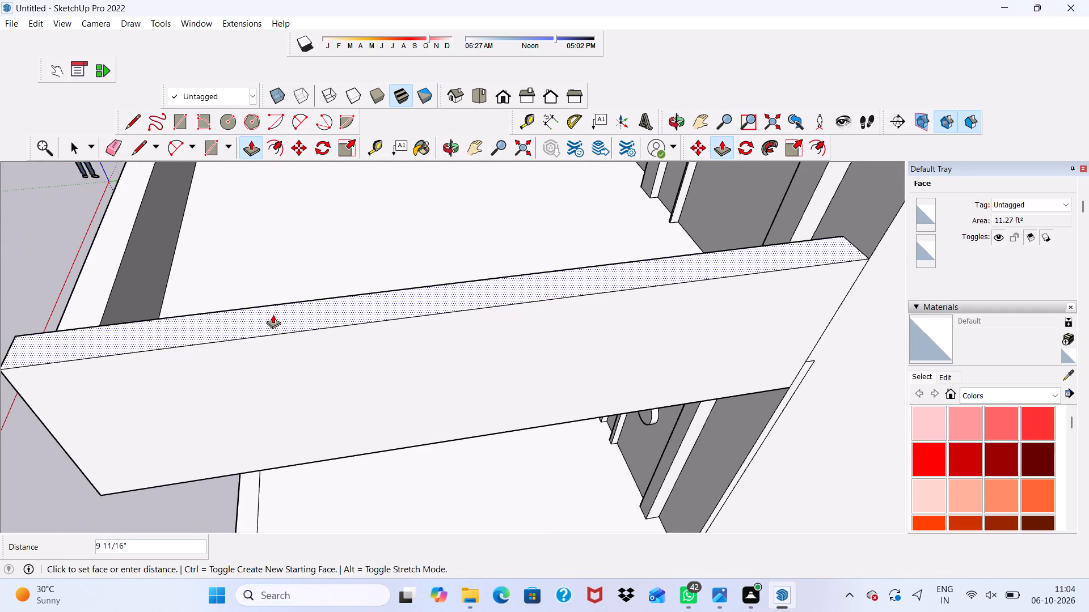
text(2')
key(Return)
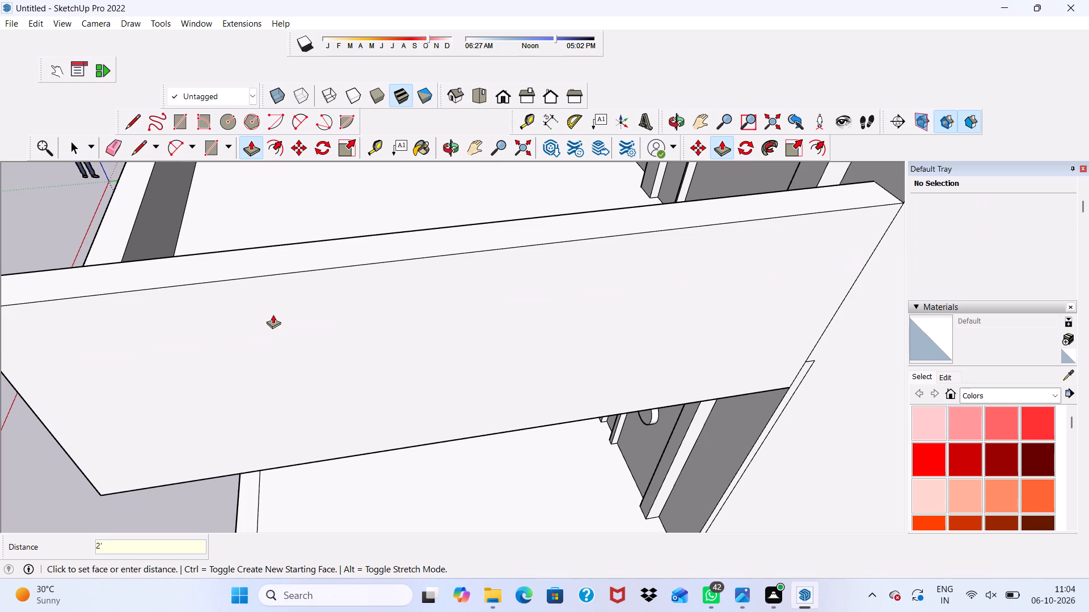
key(space)
Measure the top balcony's side parapet from its top corner to its bottom corner beside the building wall.
scroll(280, 319, down, 12)
middle_drag(439, 373, 438, 373)
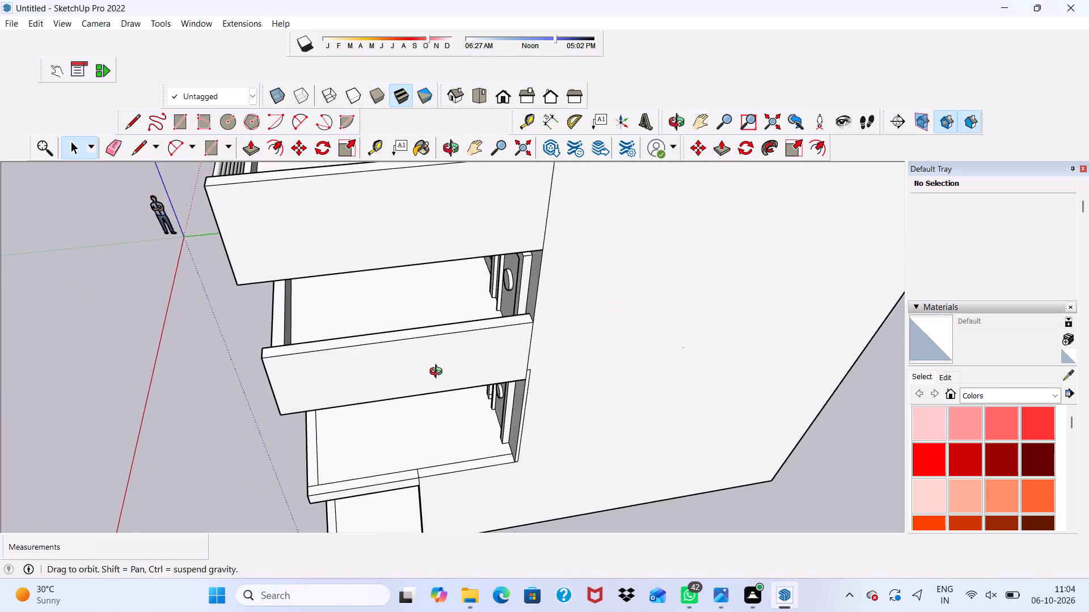
middle_drag(438, 373, 438, 401)
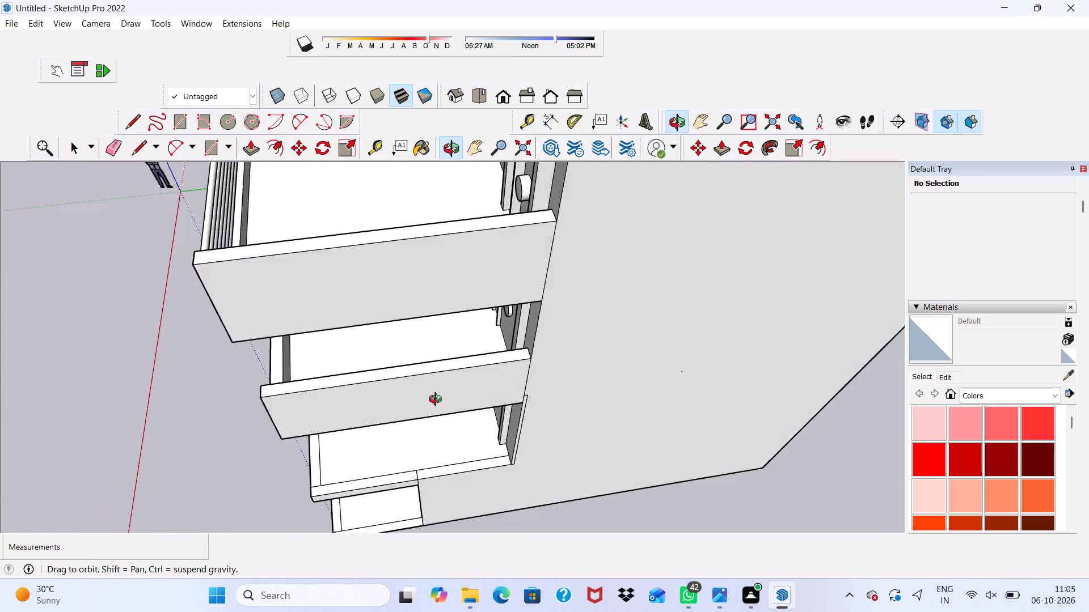
middle_drag(438, 401, 480, 350)
scroll(373, 222, up, 1)
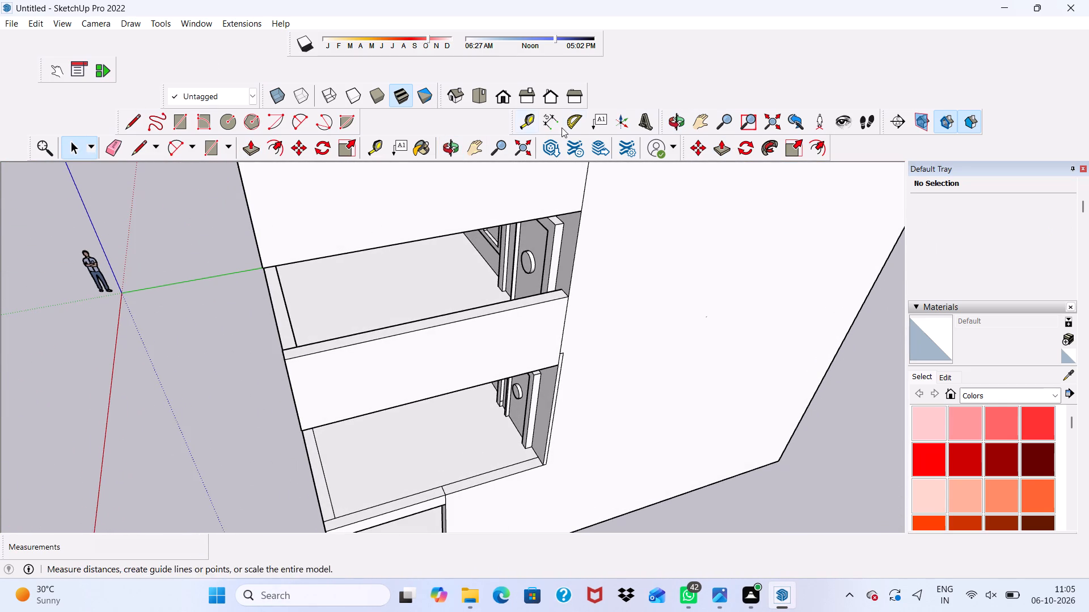
click(547, 117)
scroll(508, 197, down, 1)
scroll(524, 212, up, 1)
scroll(531, 226, down, 8)
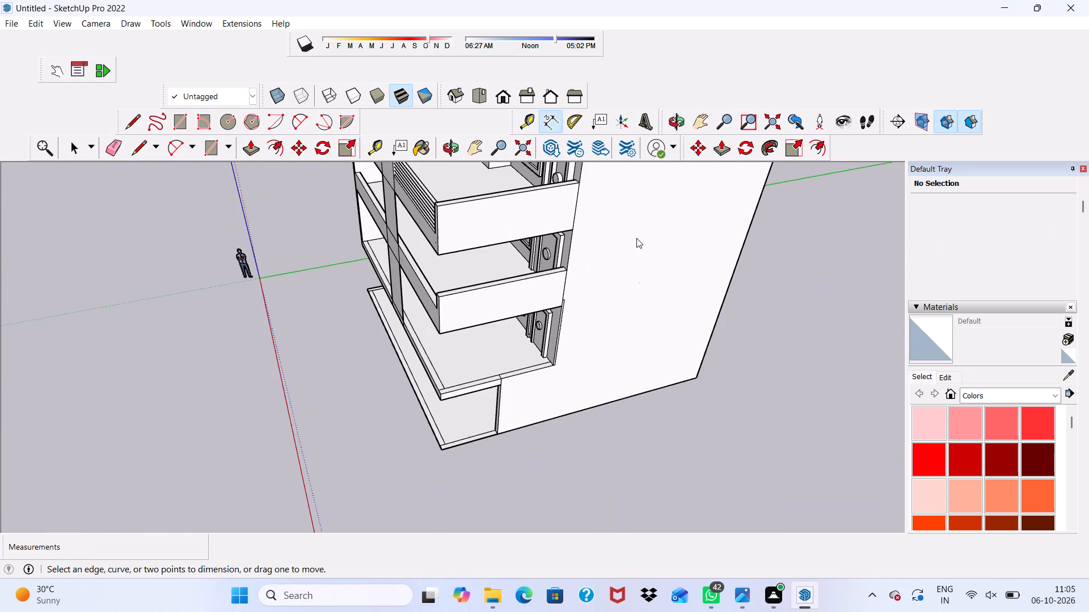
scroll(578, 188, up, 9)
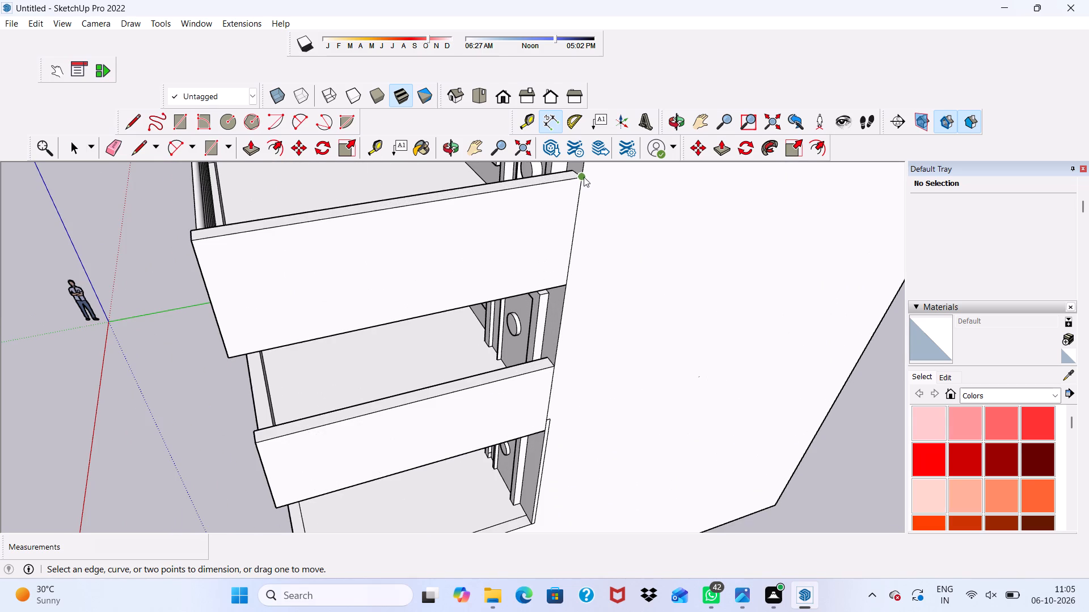
click(578, 177)
scroll(583, 268, up, 3)
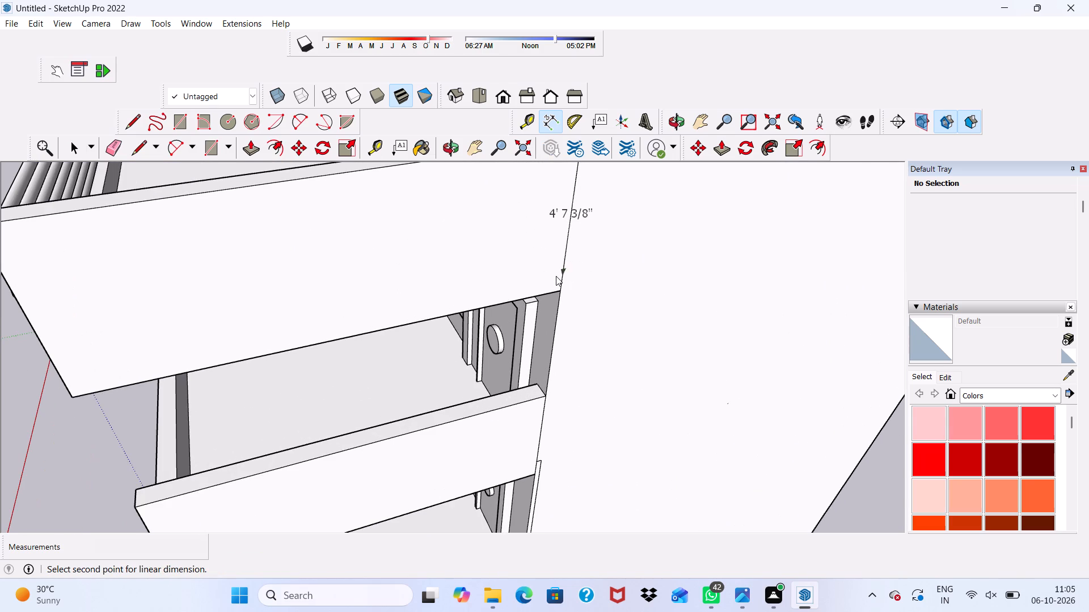
scroll(547, 305, up, 4)
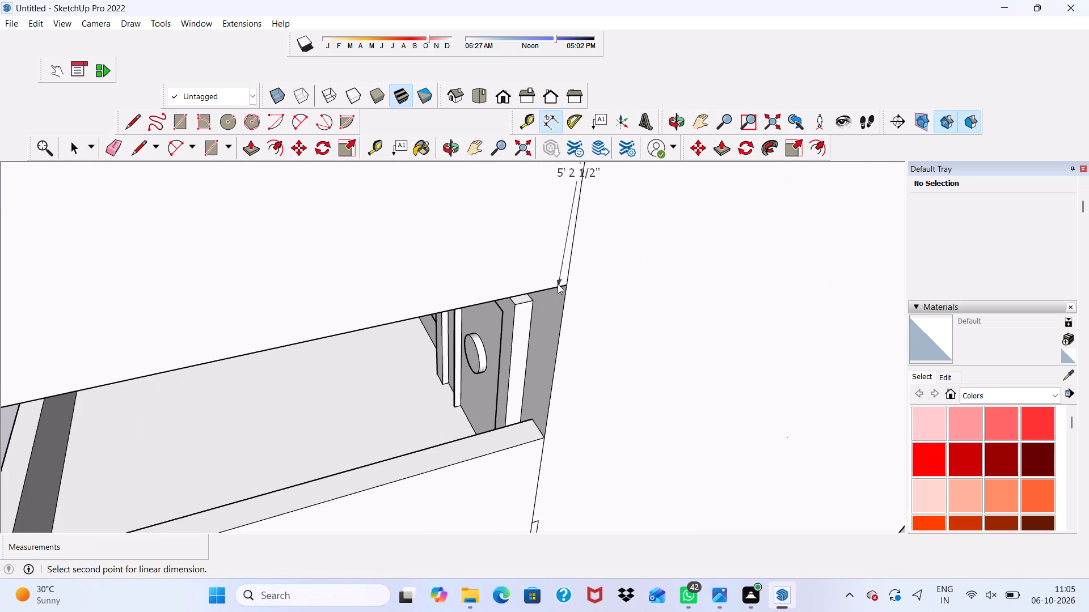
click(565, 287)
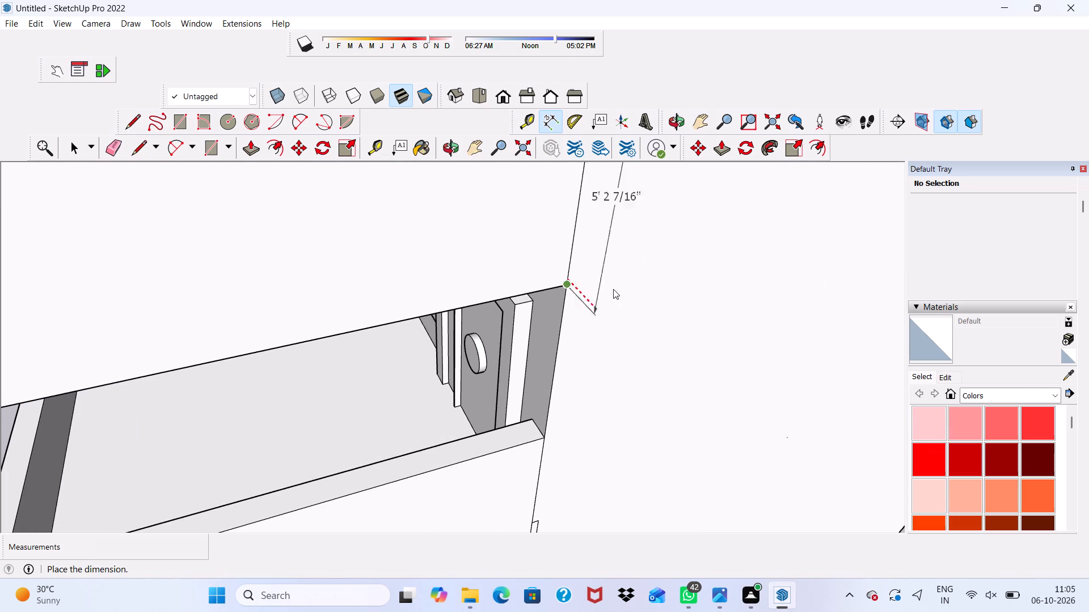
key(space)
Measure the new side parapet one storey below from its top corner to its bottom corner beside the building wall.
scroll(564, 282, down, 6)
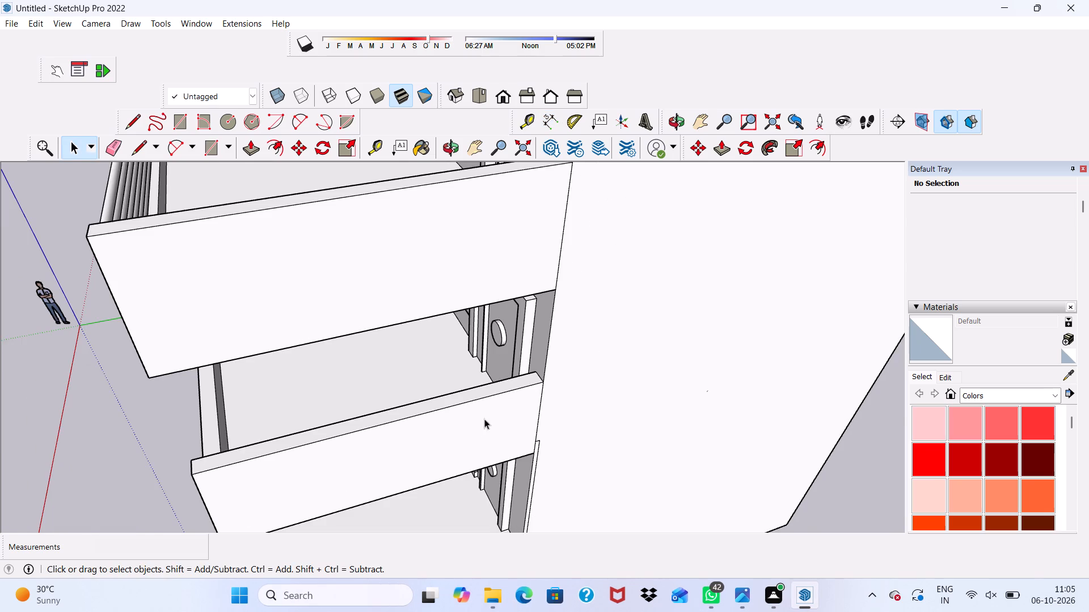
scroll(554, 386, up, 2)
click(547, 114)
scroll(599, 347, up, 5)
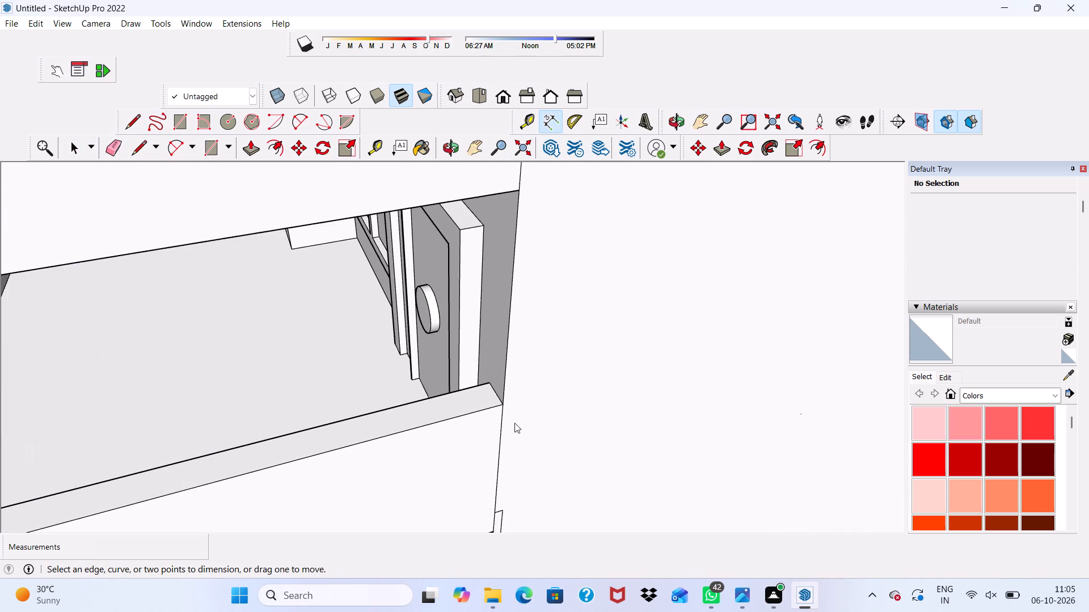
scroll(486, 427, up, 2)
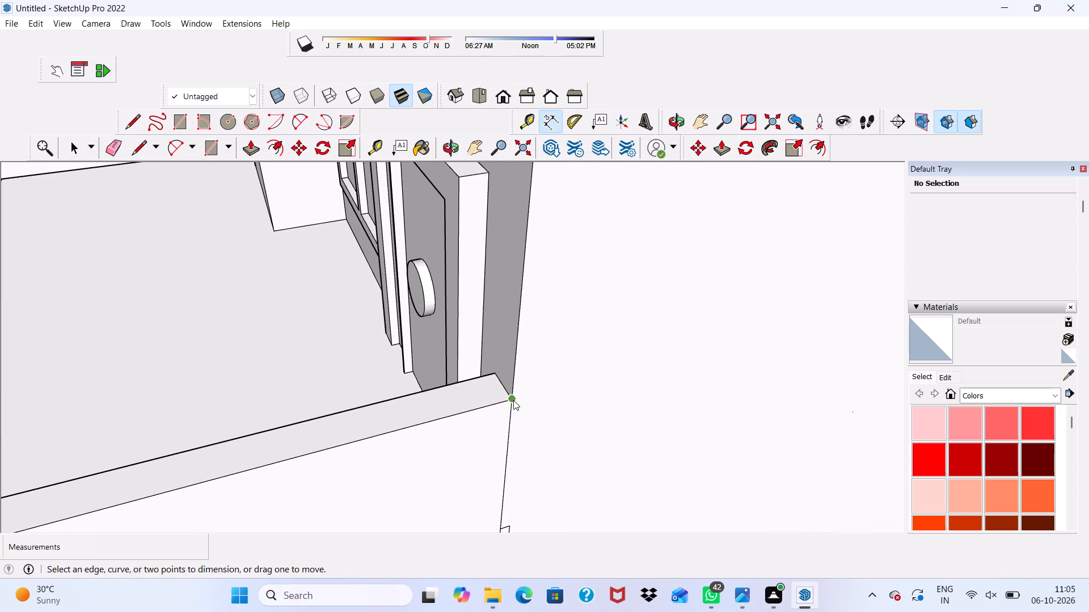
click(513, 400)
scroll(513, 399, down, 7)
scroll(513, 389, up, 1)
scroll(513, 389, down, 3)
scroll(529, 481, up, 7)
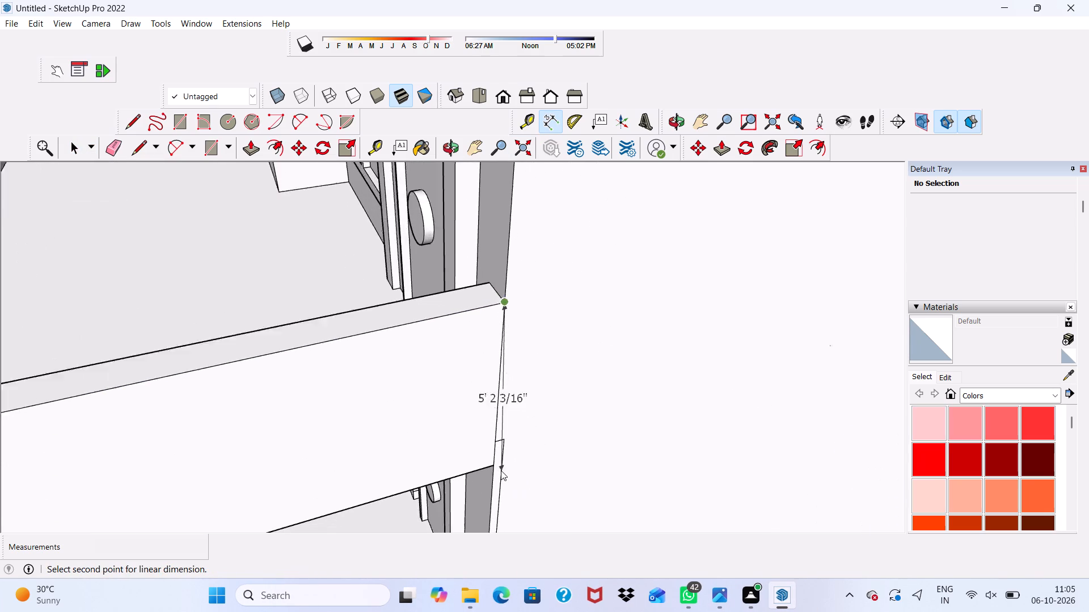
scroll(501, 470, up, 3)
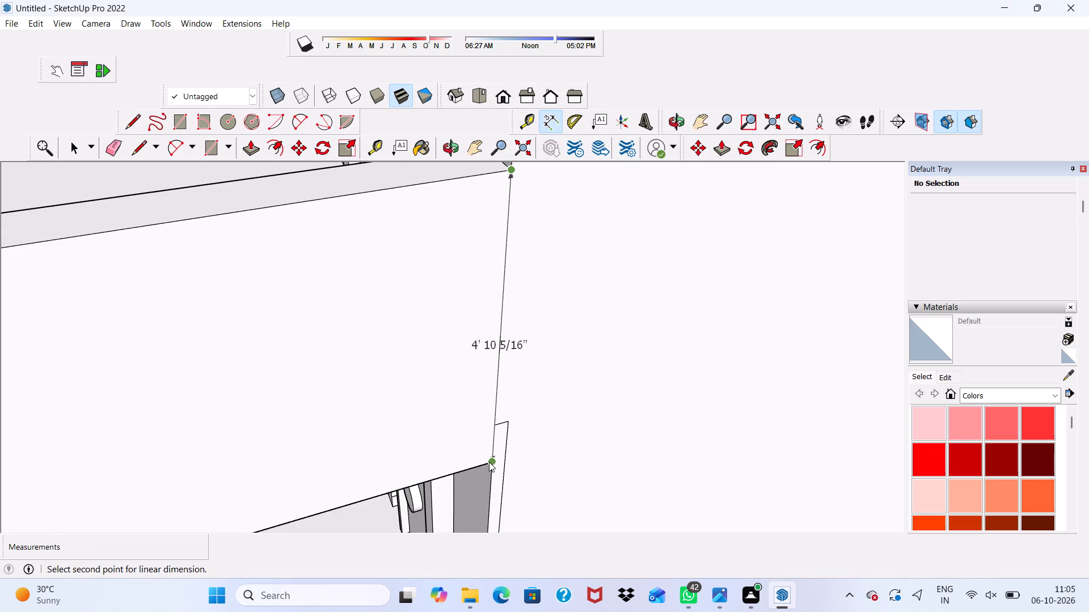
scroll(488, 465, up, 3)
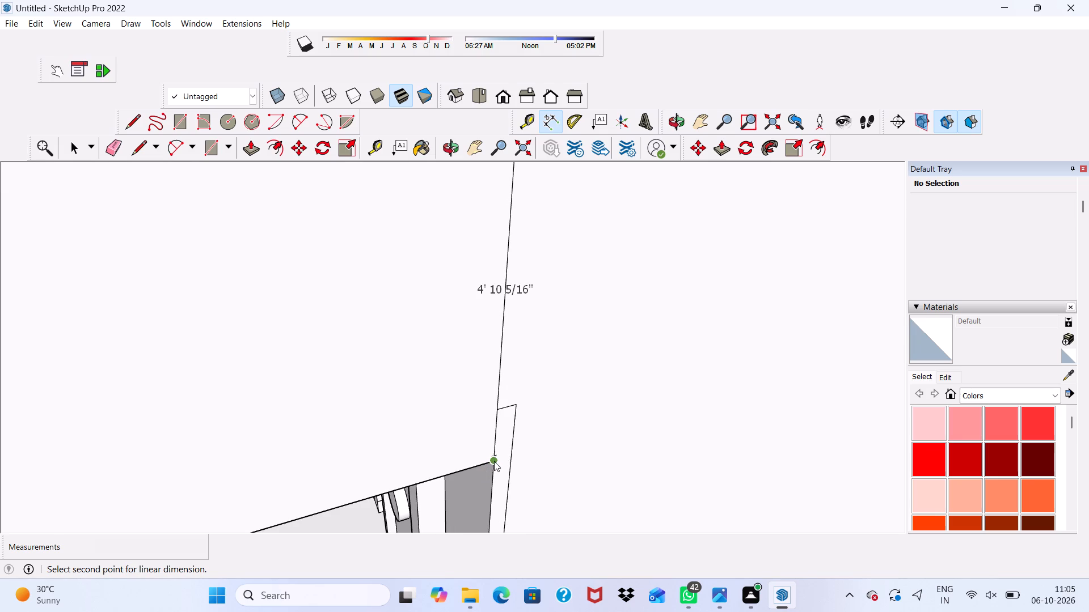
click(494, 458)
key(space)
scroll(479, 467, down, 3)
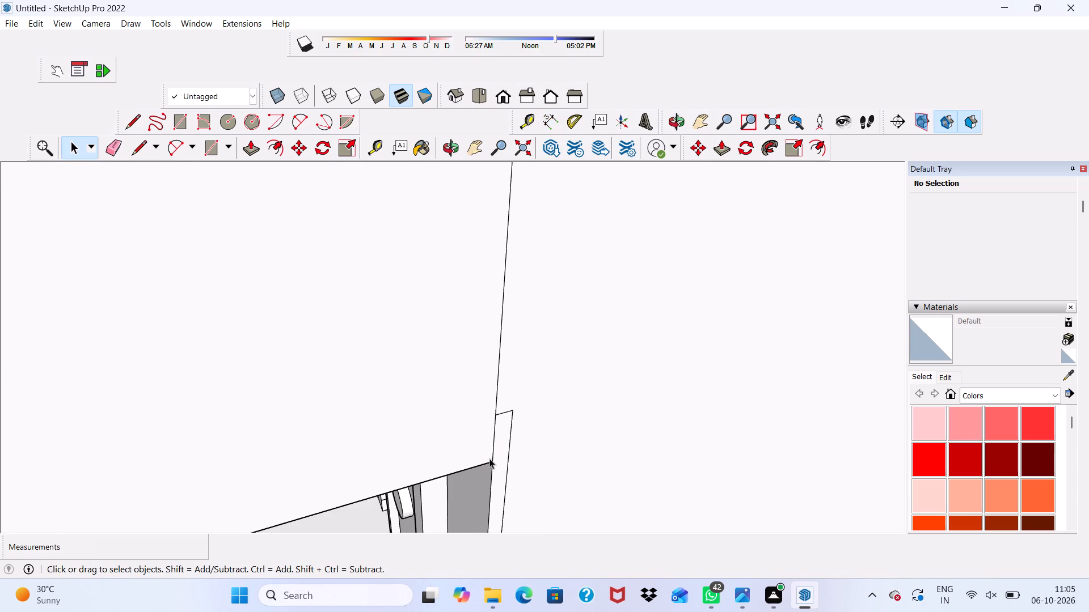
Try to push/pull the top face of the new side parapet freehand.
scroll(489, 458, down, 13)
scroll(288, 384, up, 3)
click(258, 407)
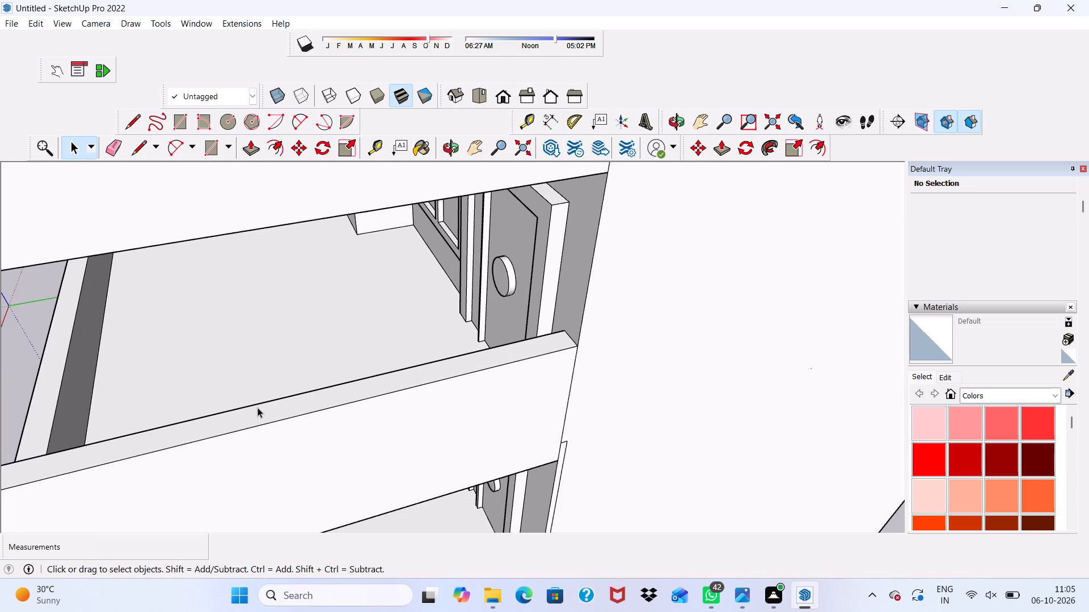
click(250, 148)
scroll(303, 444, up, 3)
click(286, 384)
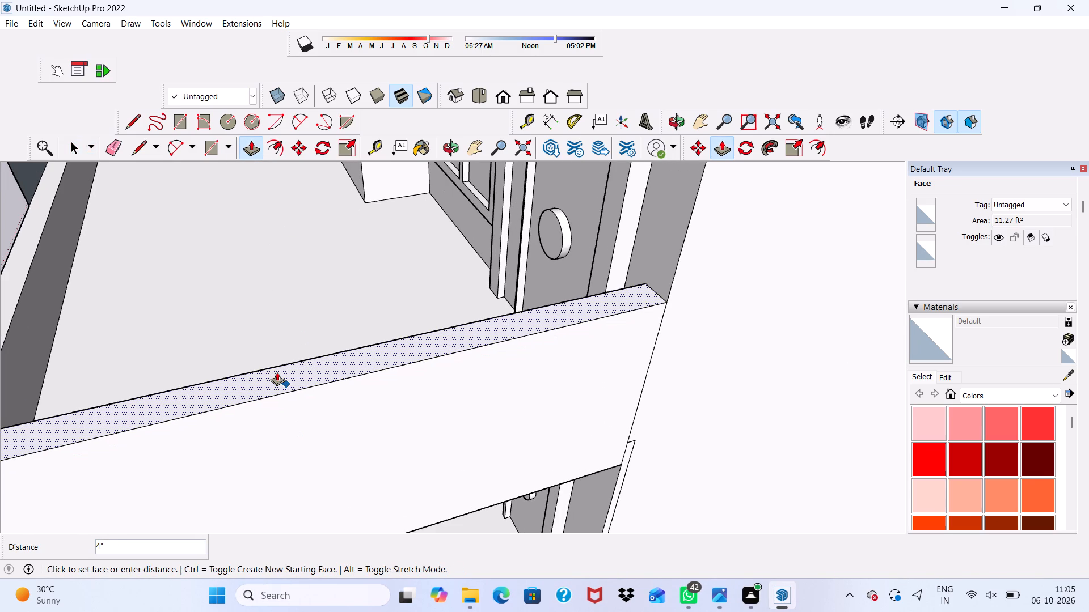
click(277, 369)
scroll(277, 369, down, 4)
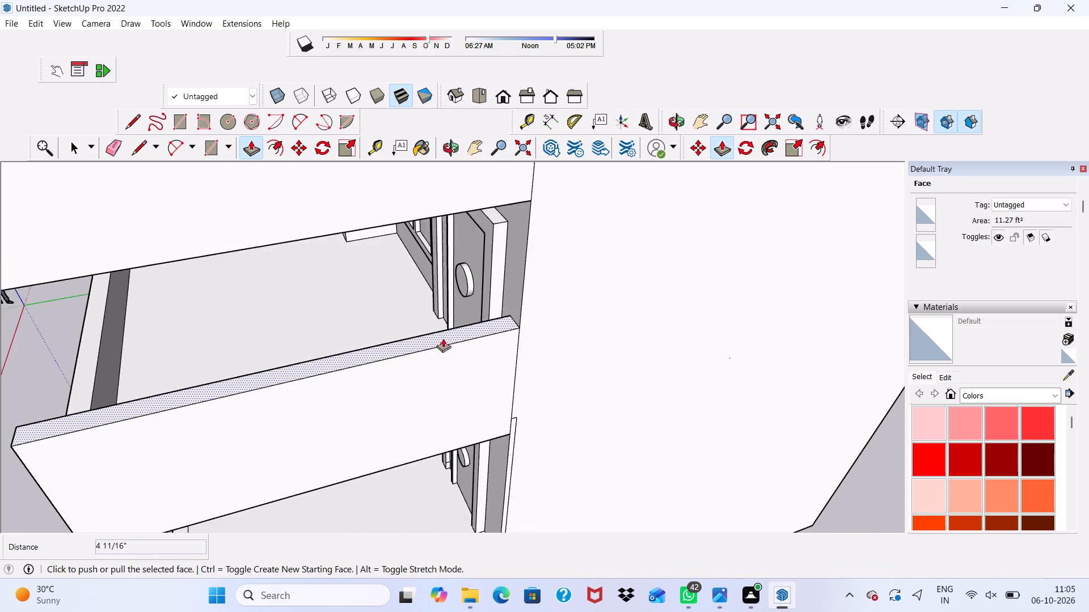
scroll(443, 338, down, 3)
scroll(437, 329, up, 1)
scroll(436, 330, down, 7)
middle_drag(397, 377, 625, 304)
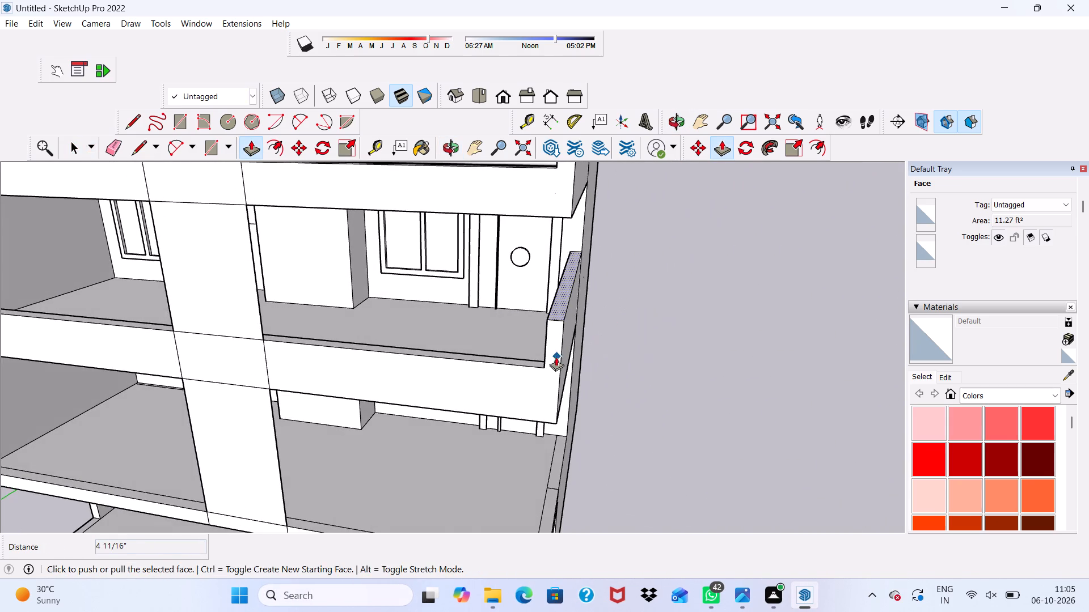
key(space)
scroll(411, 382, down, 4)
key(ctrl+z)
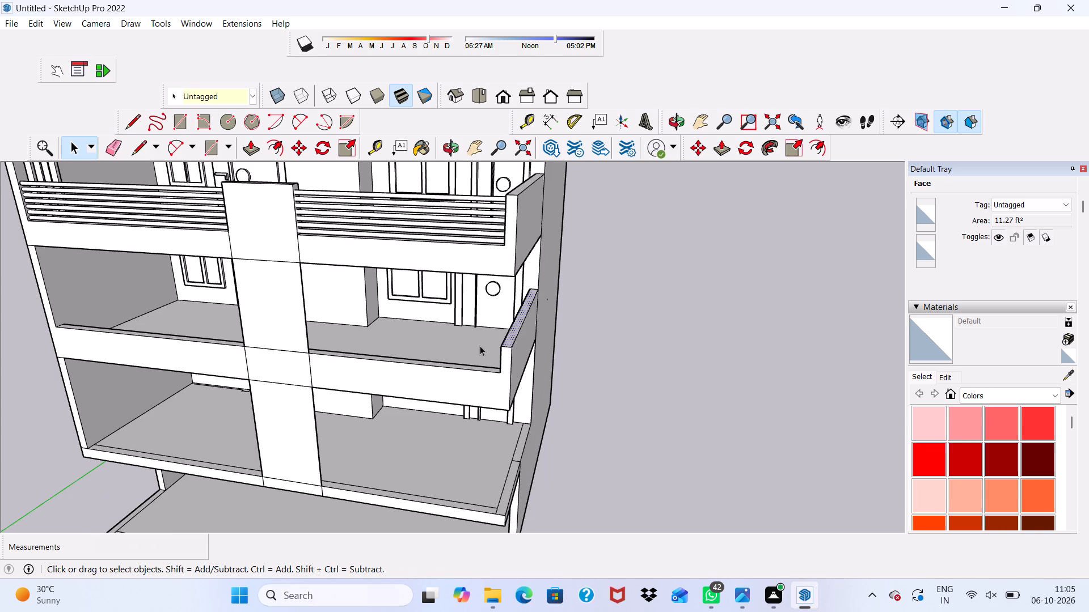
Push/pull the top face of the new side parapet, entering 1'.
scroll(499, 320, up, 4)
scroll(548, 335, up, 1)
click(513, 351)
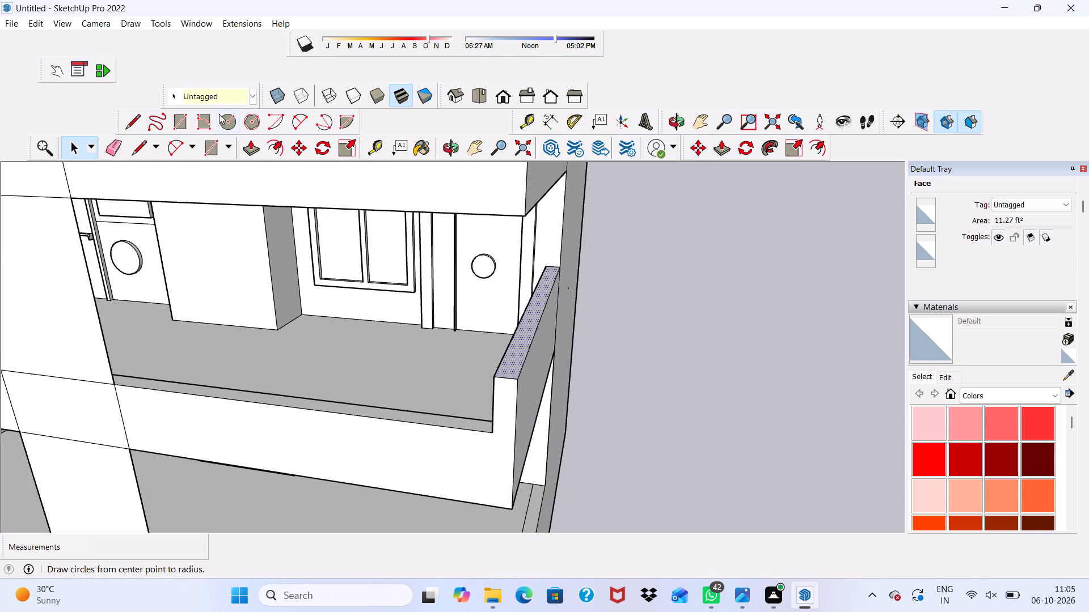
click(254, 143)
click(526, 330)
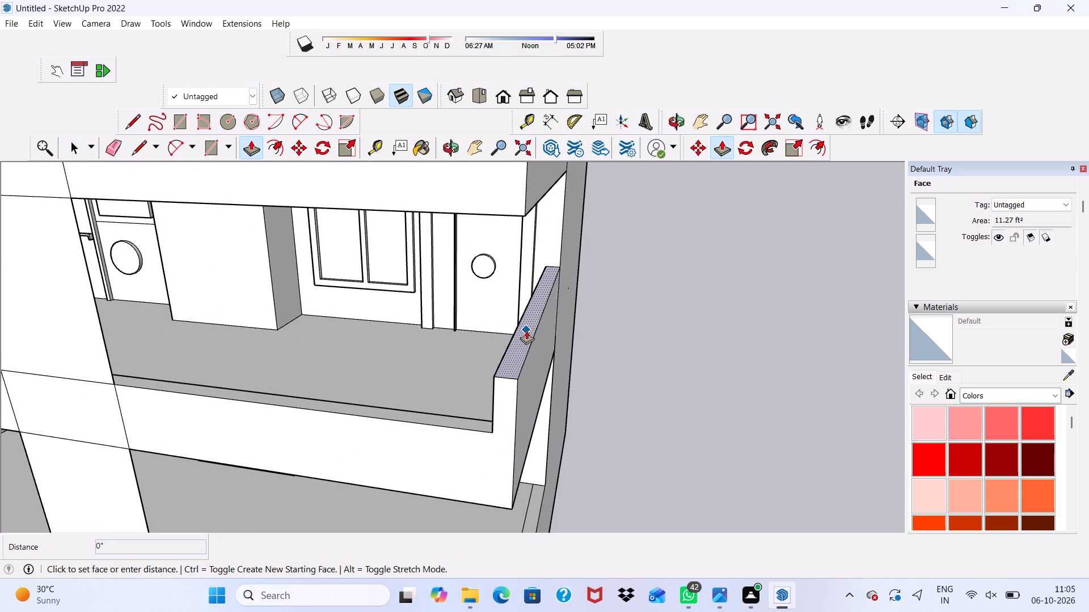
text(1')
key(Return)
key(space)
Examine the building's front from several angles, comparing the new side parapet with the top balcony above.
scroll(521, 311, down, 6)
middle_drag(522, 312, 438, 282)
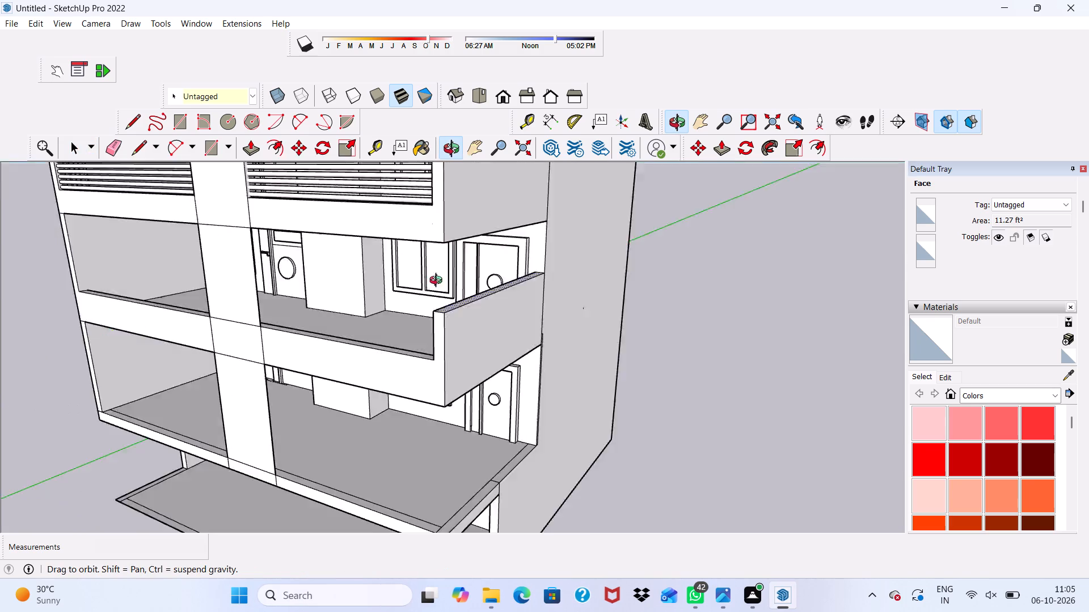
middle_drag(438, 282, 653, 209)
scroll(649, 210, down, 10)
scroll(487, 264, up, 1)
scroll(498, 265, down, 1)
middle_drag(533, 267, 484, 318)
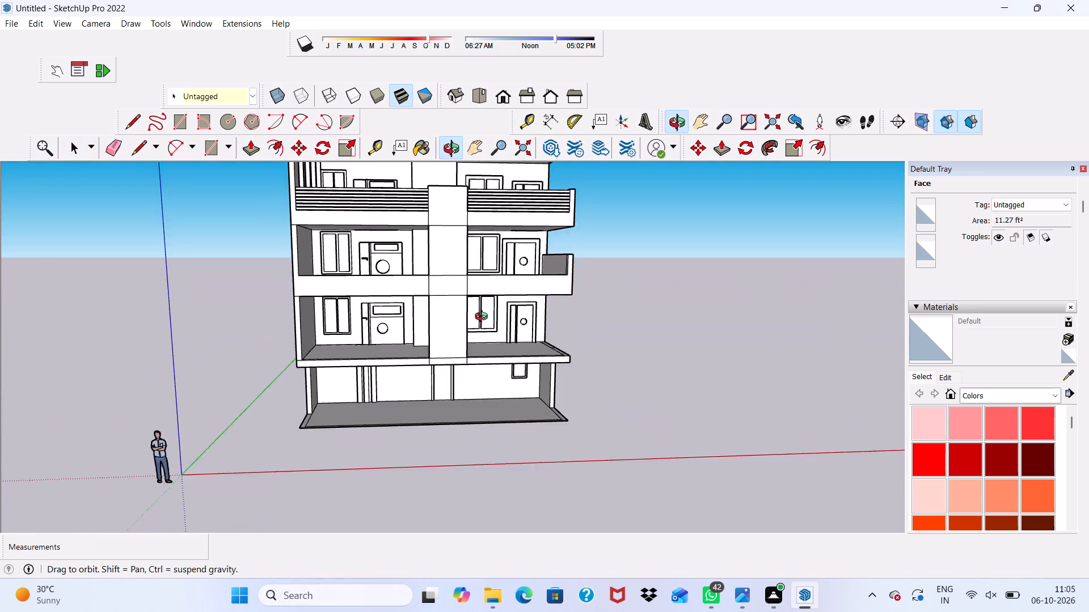
middle_drag(484, 318, 432, 309)
middle_click(433, 309)
scroll(451, 176, up, 2)
scroll(465, 226, up, 3)
scroll(465, 226, down, 6)
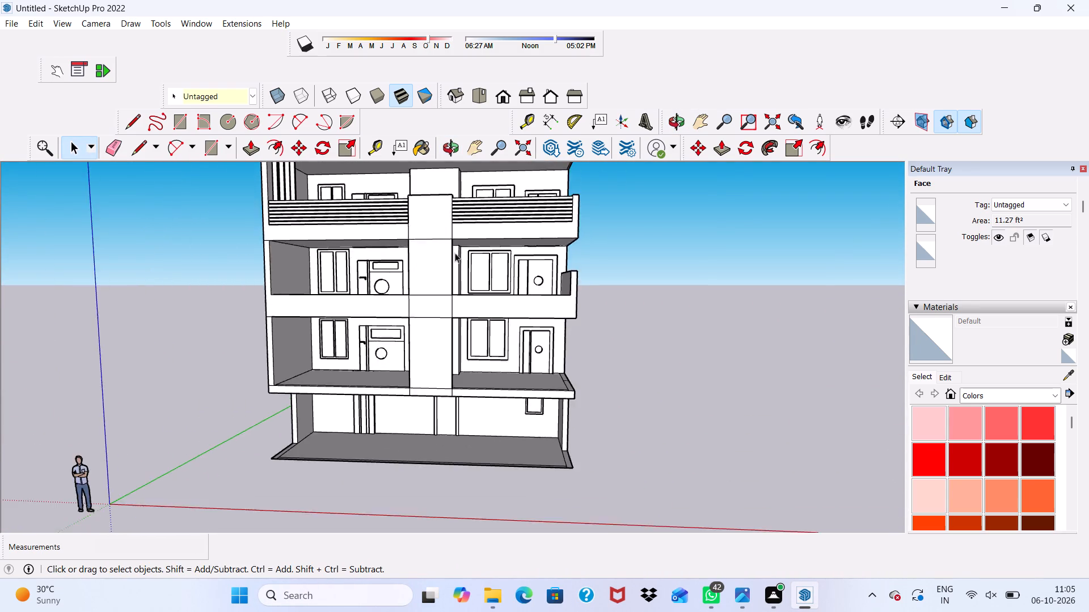
scroll(455, 253, down, 2)
middle_drag(451, 250, 461, 278)
scroll(454, 268, up, 4)
scroll(455, 275, down, 2)
middle_drag(439, 360, 441, 296)
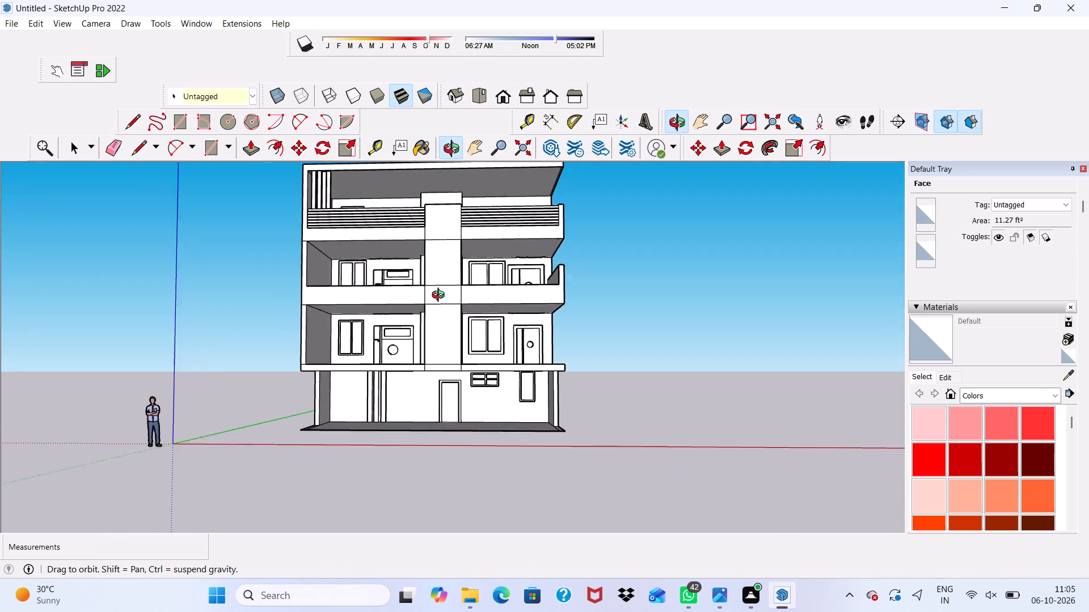
middle_drag(441, 296, 419, 343)
scroll(419, 343, up, 4)
scroll(419, 343, down, 3)
scroll(419, 343, up, 1)
scroll(419, 343, down, 1)
scroll(429, 287, down, 1)
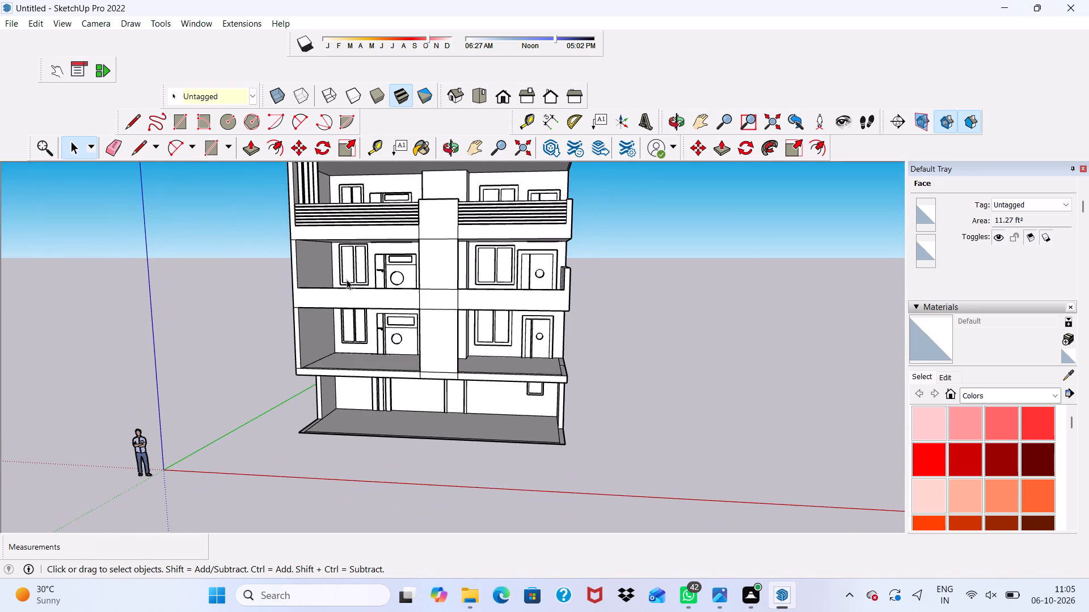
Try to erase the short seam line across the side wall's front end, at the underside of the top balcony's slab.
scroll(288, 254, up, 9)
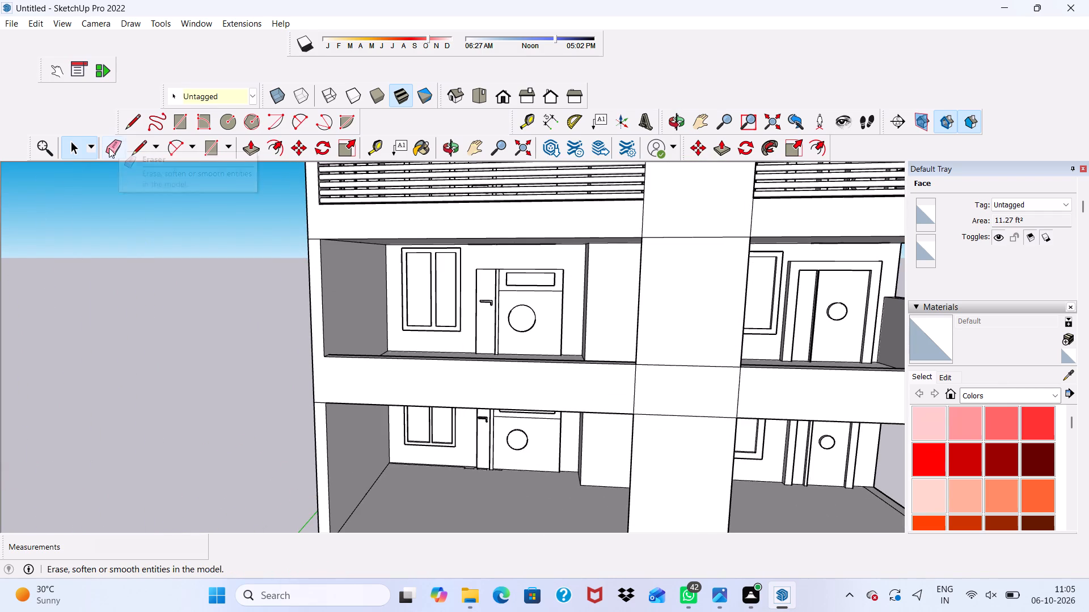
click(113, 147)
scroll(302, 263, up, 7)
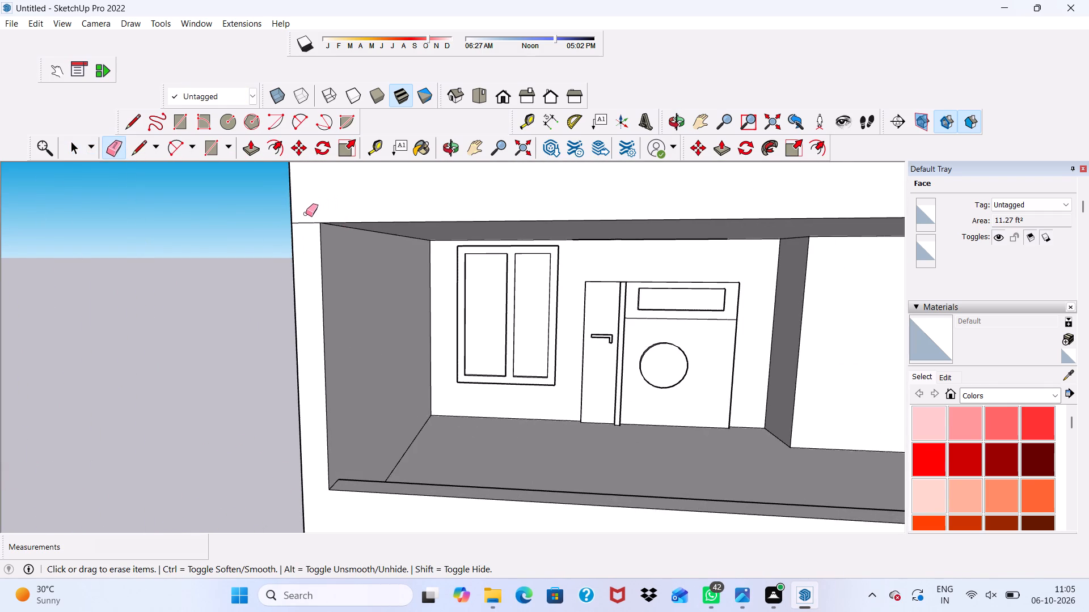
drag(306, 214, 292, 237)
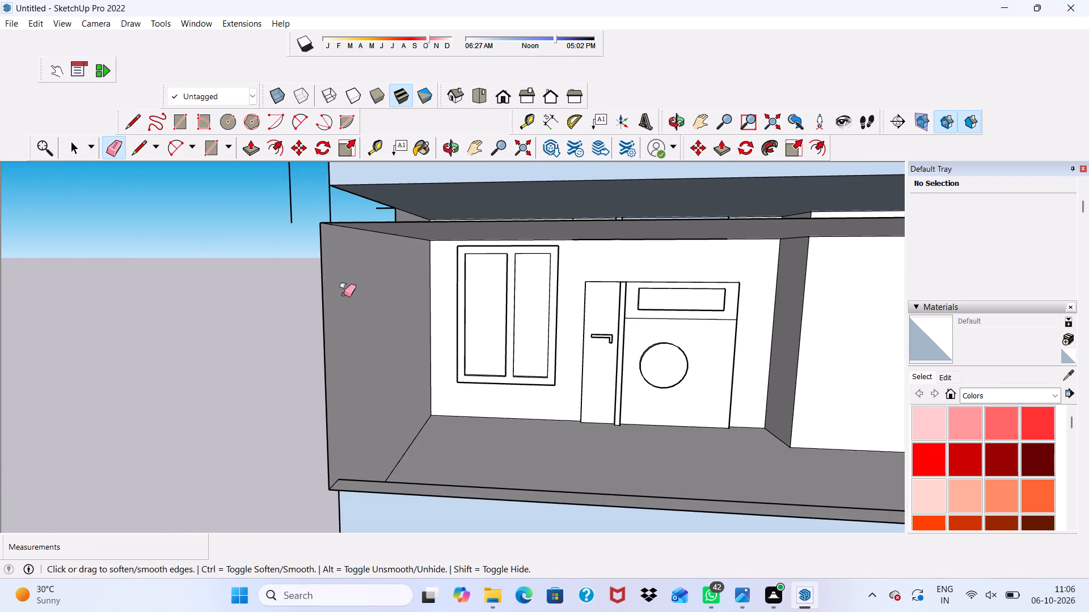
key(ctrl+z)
Erase only the short horizontal seam line across the side wall's front end, level with the underside of the top balcony's slab.
scroll(326, 216, up, 19)
middle_drag(347, 228, 326, 169)
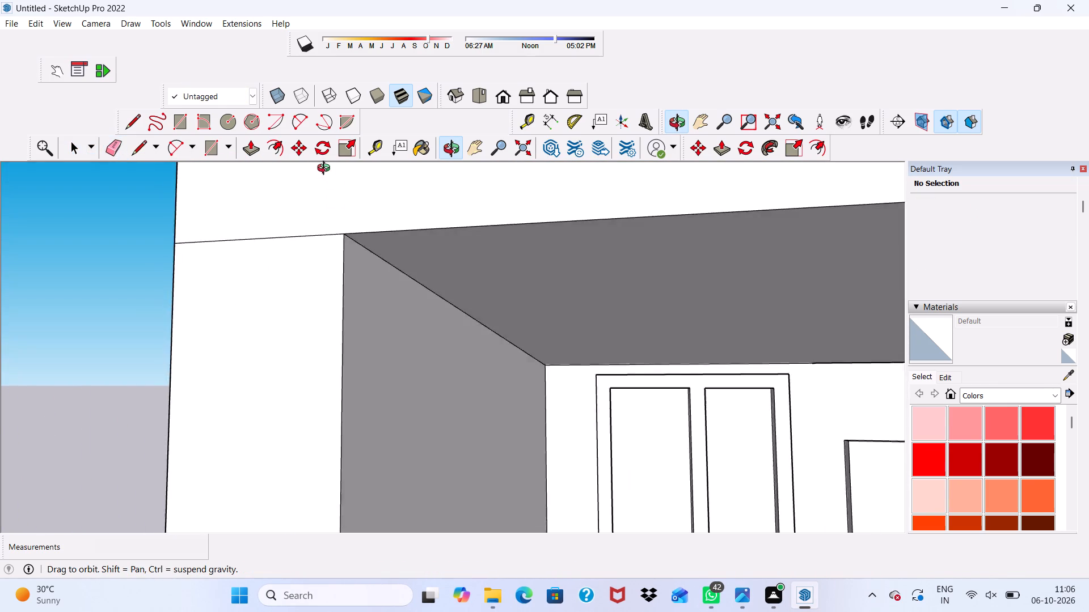
middle_drag(326, 169, 278, 151)
scroll(309, 226, up, 7)
scroll(318, 250, down, 1)
scroll(319, 250, up, 2)
middle_drag(320, 316, 381, 199)
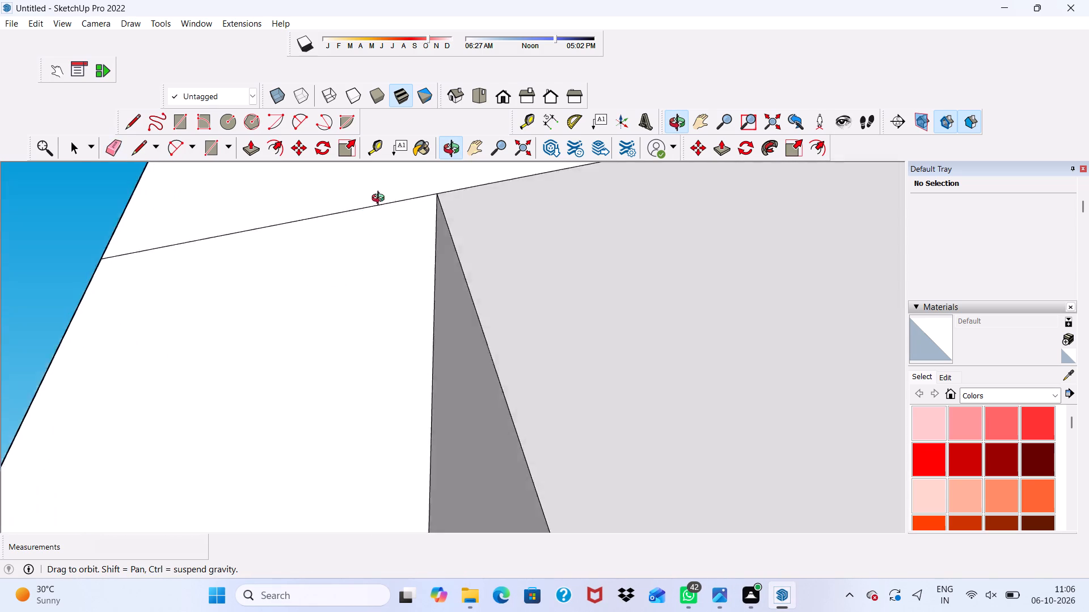
middle_drag(381, 199, 395, 184)
scroll(393, 185, up, 20)
scroll(393, 185, up, 13)
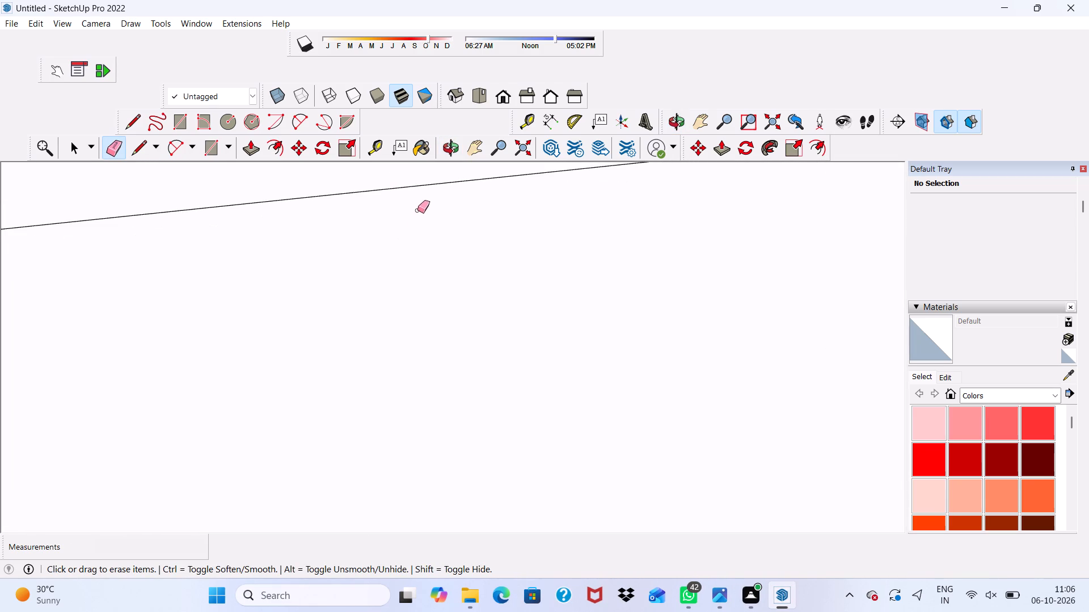
drag(404, 185, 399, 190)
scroll(392, 195, down, 3)
scroll(383, 219, up, 1)
scroll(382, 223, down, 7)
scroll(339, 330, up, 1)
scroll(340, 332, down, 3)
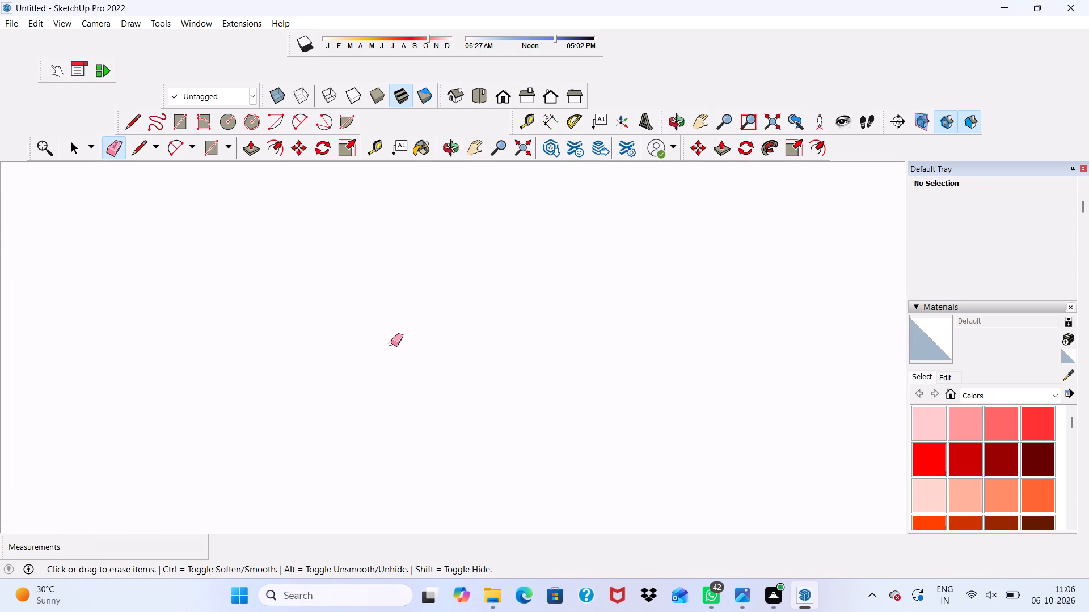
scroll(391, 343, down, 2)
scroll(390, 350, up, 1)
scroll(392, 355, down, 12)
scroll(514, 318, up, 1)
scroll(514, 318, down, 1)
scroll(514, 321, up, 1)
scroll(515, 322, down, 17)
scroll(492, 338, up, 1)
scroll(494, 347, down, 7)
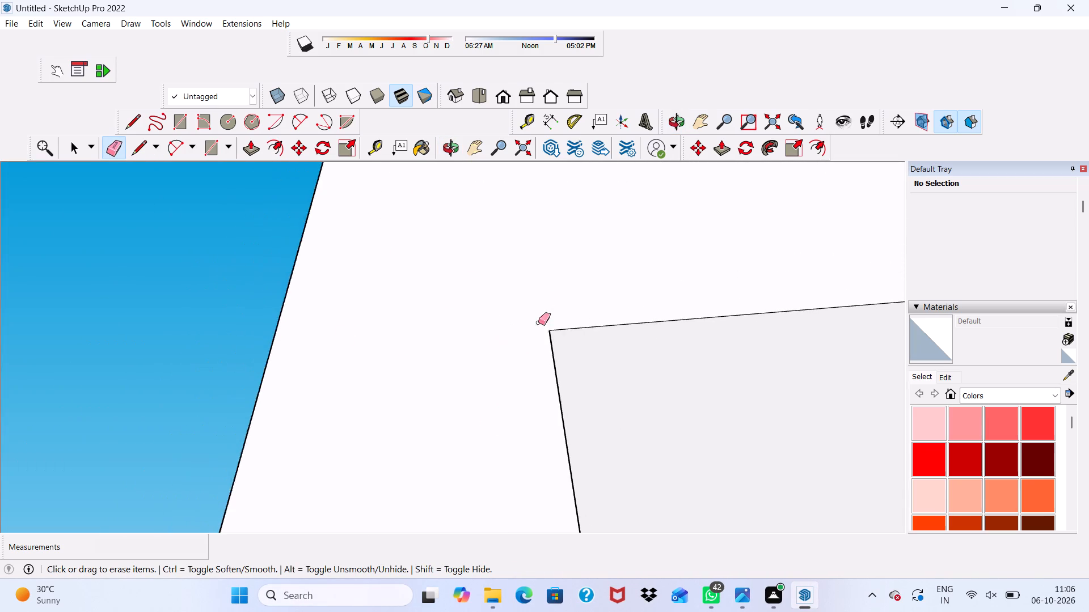
scroll(538, 322, down, 20)
scroll(538, 322, down, 4)
scroll(508, 339, up, 1)
scroll(506, 348, down, 9)
scroll(594, 297, down, 1)
middle_drag(601, 294, 621, 450)
scroll(605, 366, down, 4)
scroll(603, 372, up, 1)
scroll(581, 347, down, 3)
middle_drag(648, 395, 487, 448)
scroll(627, 437, up, 4)
key(space)
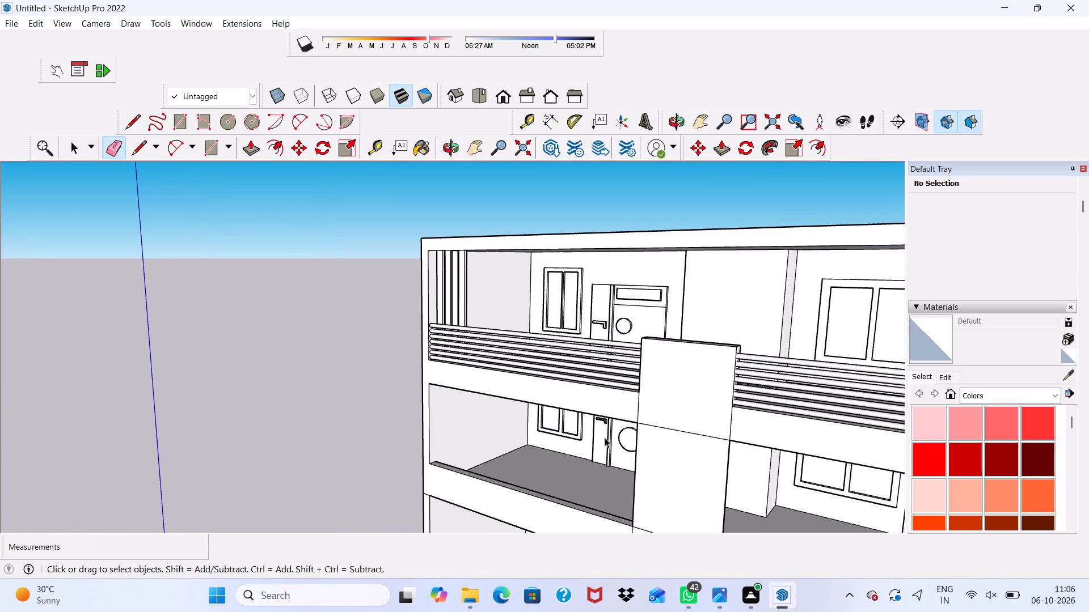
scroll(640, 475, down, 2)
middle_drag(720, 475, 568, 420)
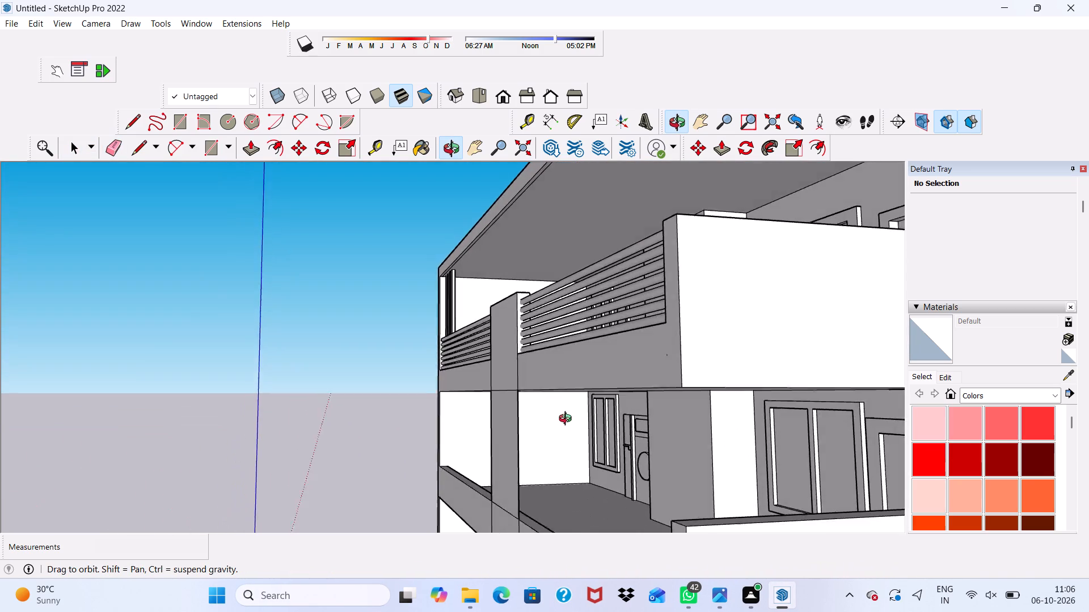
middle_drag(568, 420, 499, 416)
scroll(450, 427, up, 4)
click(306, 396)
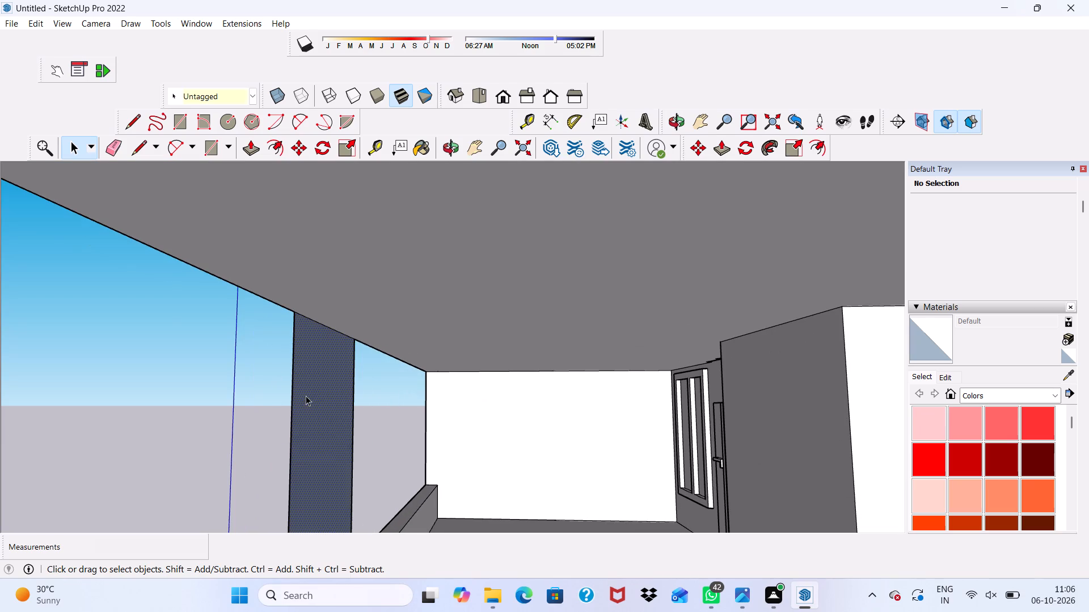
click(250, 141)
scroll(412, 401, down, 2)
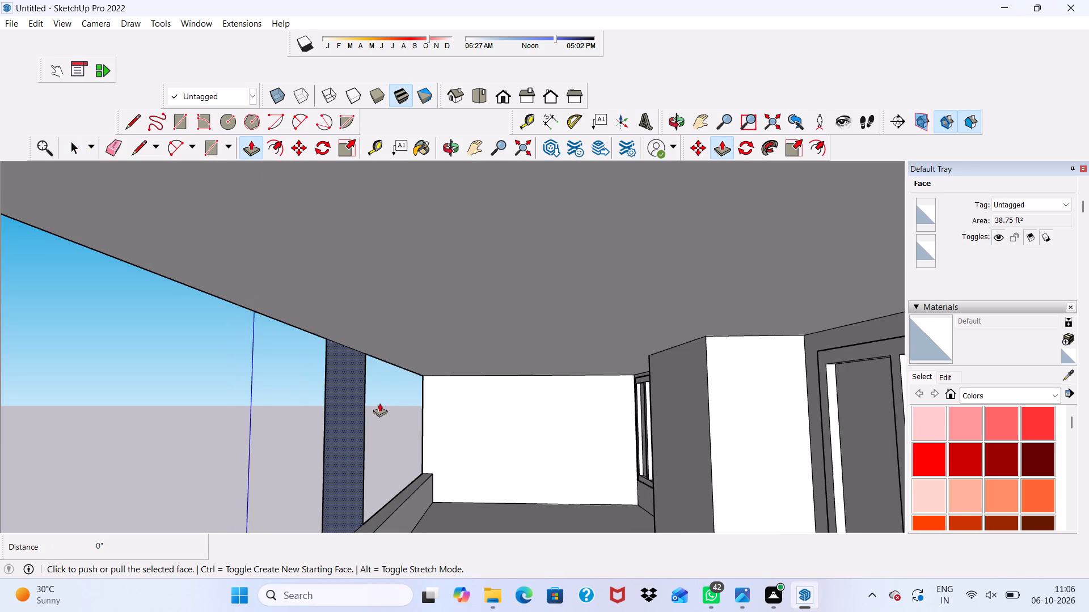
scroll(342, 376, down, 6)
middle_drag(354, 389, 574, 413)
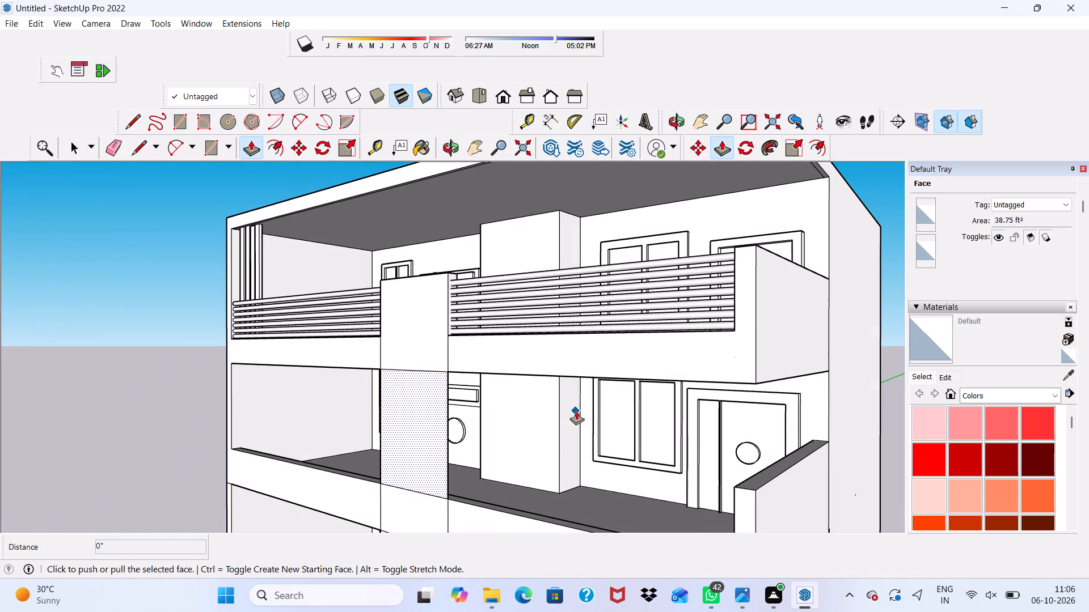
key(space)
Add a vertical dimension on the central pillar's front from the base of the top balcony railing to the pillar's top corner.
scroll(223, 168, down, 4)
middle_drag(298, 227, 416, 268)
scroll(429, 302, up, 4)
scroll(379, 317, up, 5)
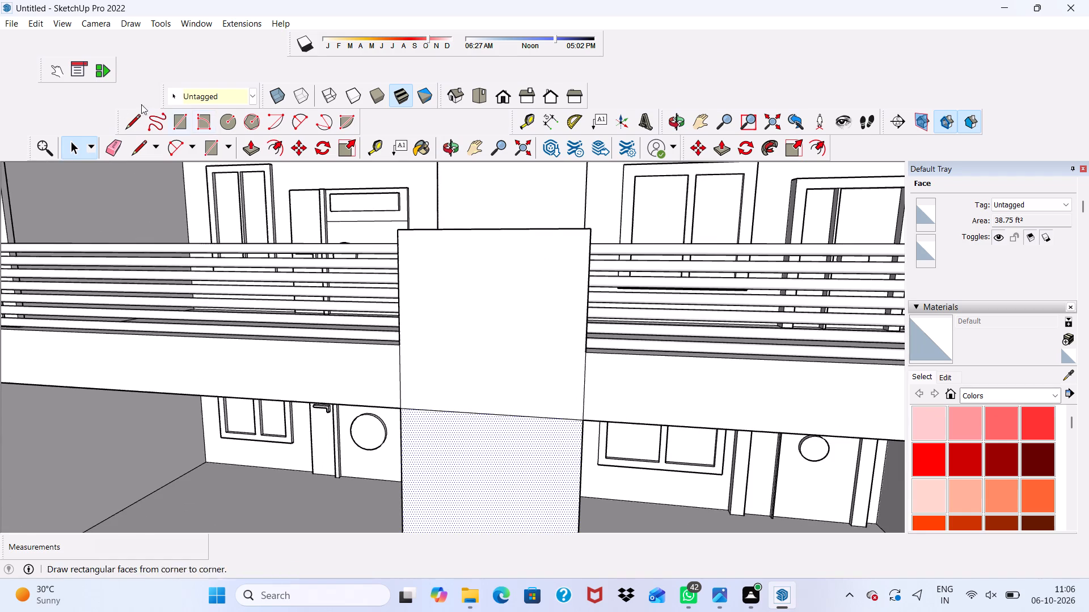
click(544, 124)
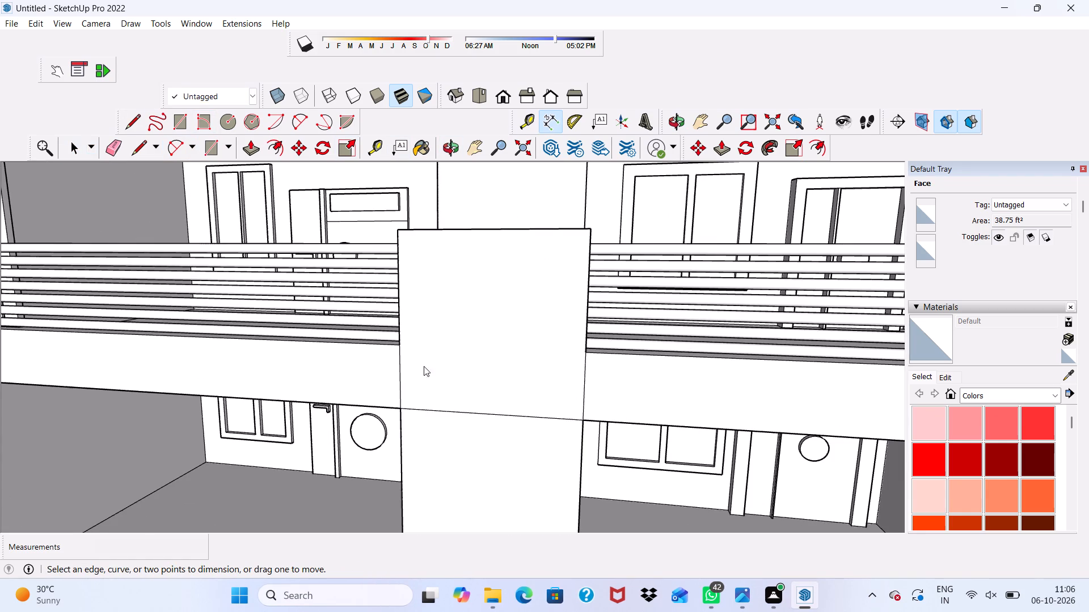
scroll(419, 375, up, 7)
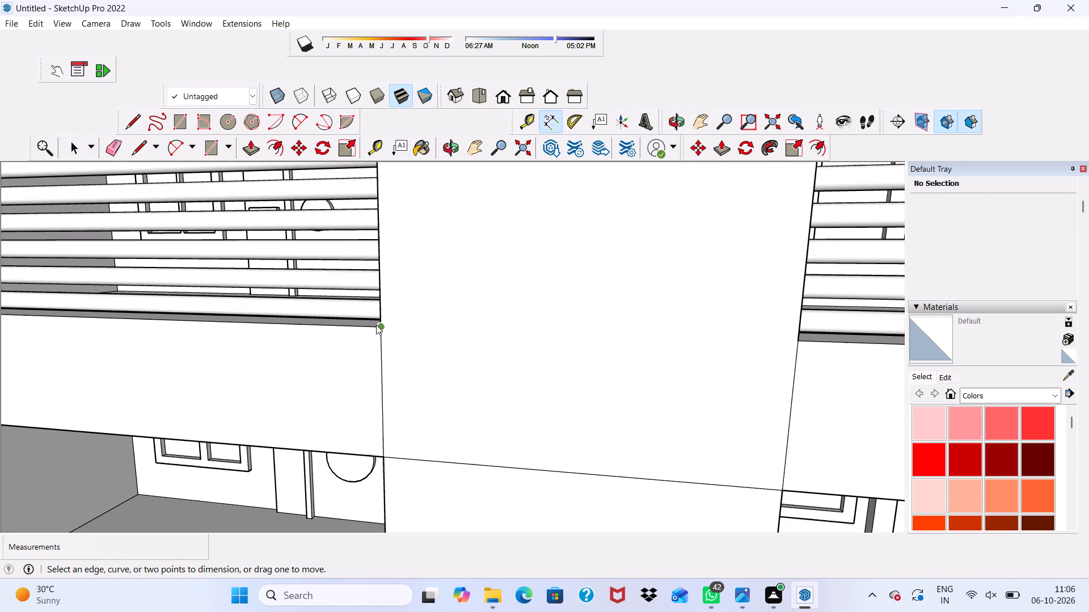
click(376, 325)
scroll(376, 325, down, 9)
scroll(399, 182, up, 3)
scroll(389, 236, up, 2)
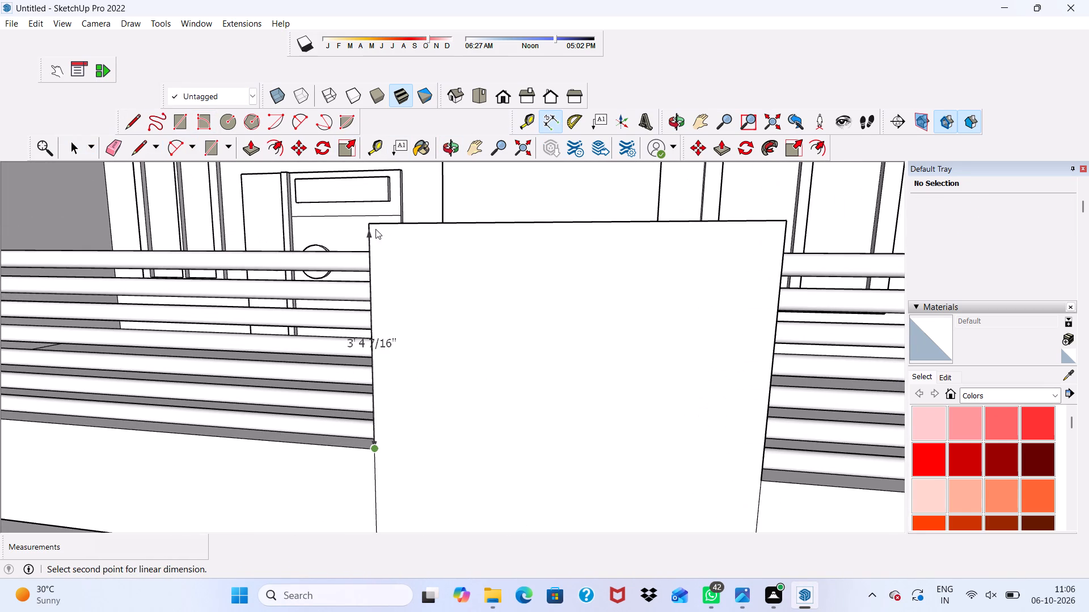
click(369, 224)
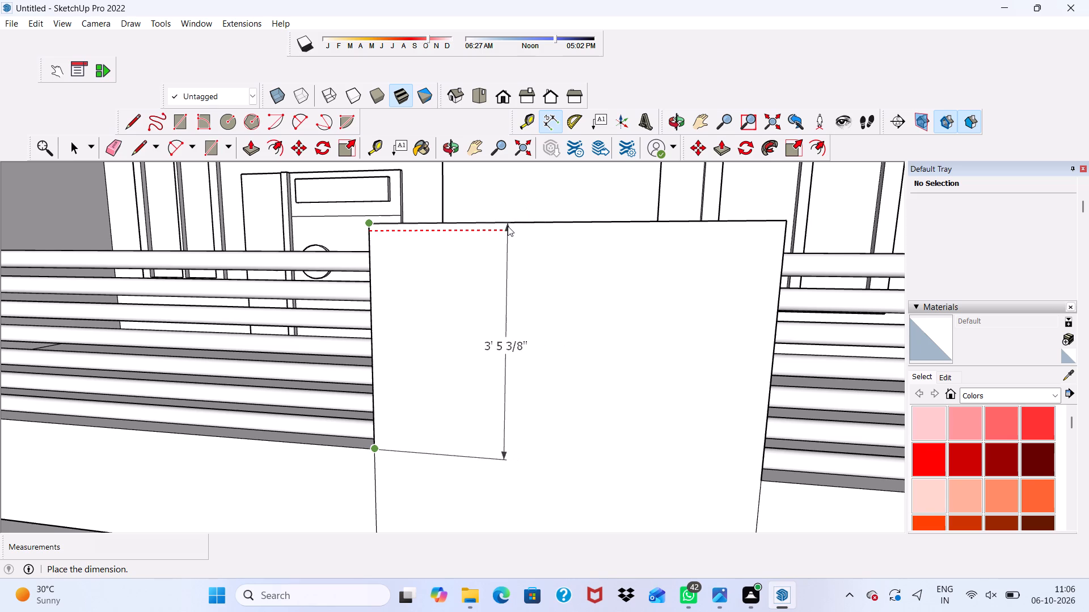
click(508, 226)
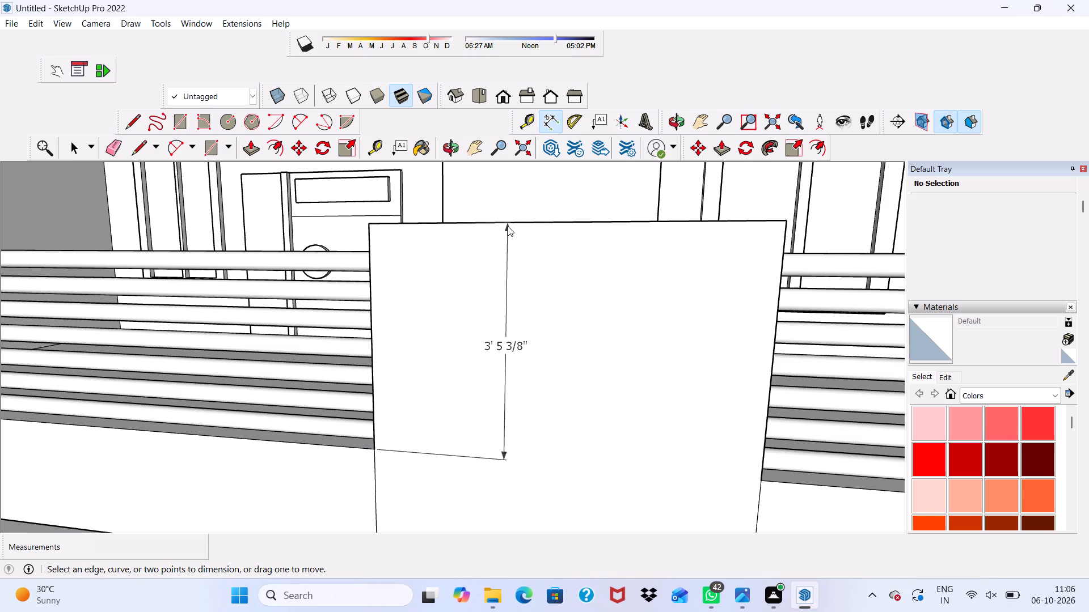
Draw a vertical line 3'53/8" long up the central pillar's left edge from the top of the slab front of the balcony below the top one.
scroll(489, 236, down, 11)
scroll(497, 342, down, 5)
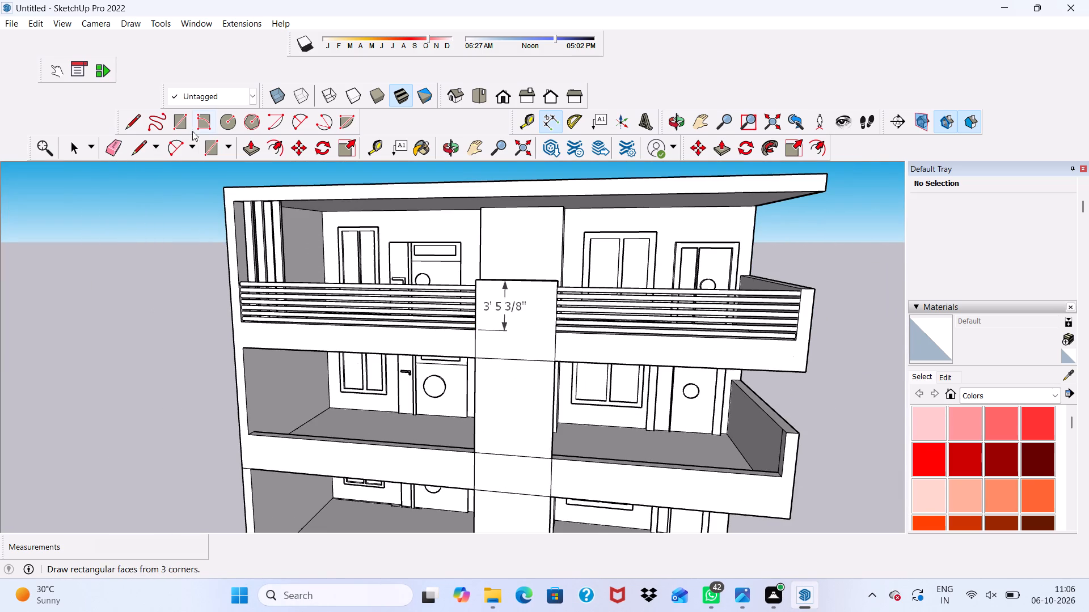
click(135, 120)
scroll(496, 464, up, 3)
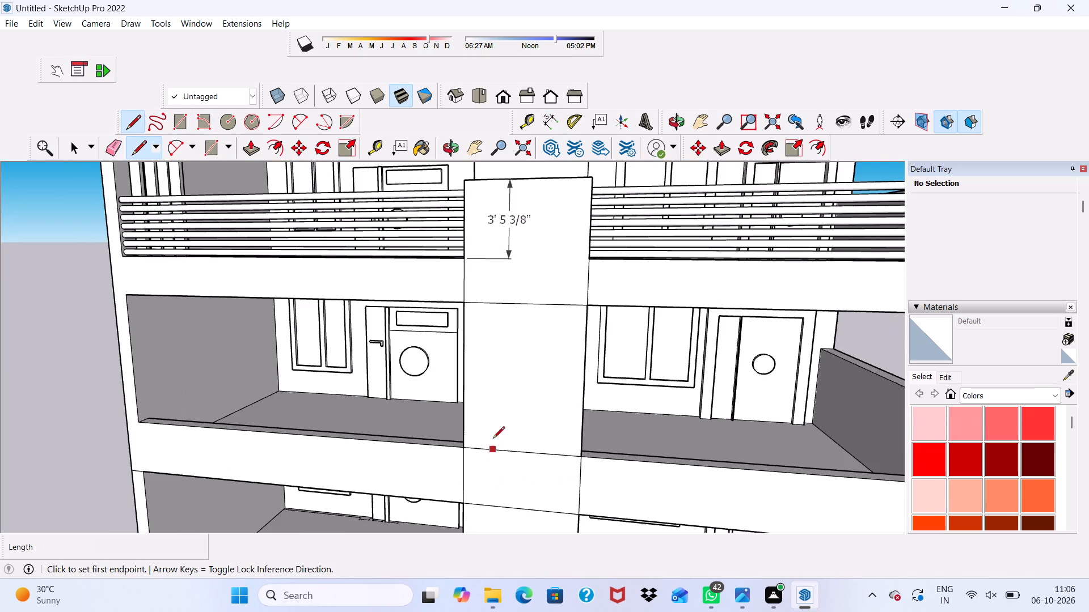
scroll(493, 439, up, 5)
scroll(454, 455, down, 6)
scroll(462, 459, up, 1)
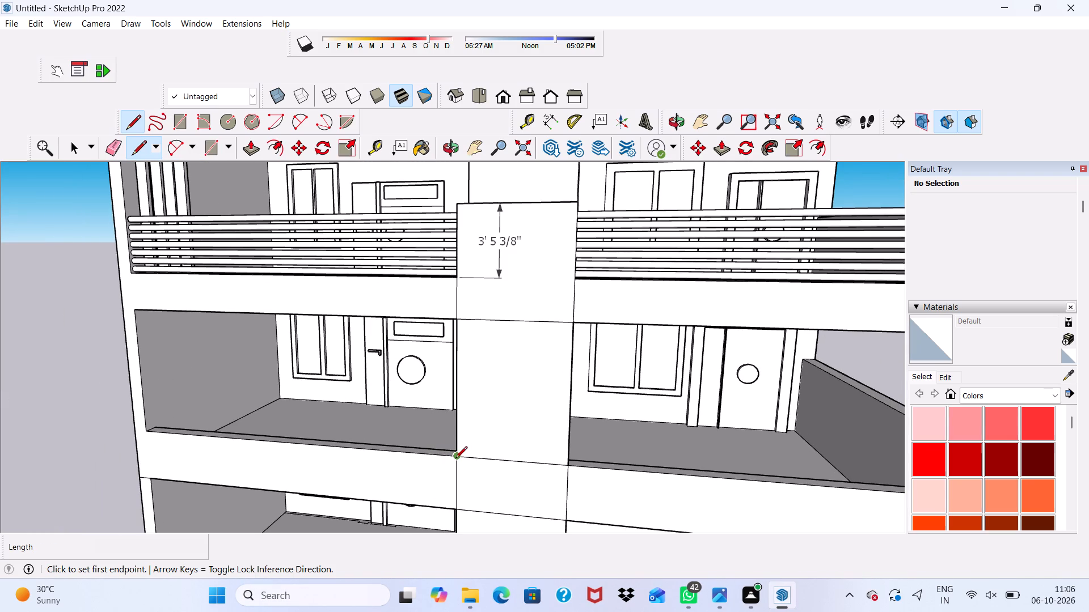
click(455, 459)
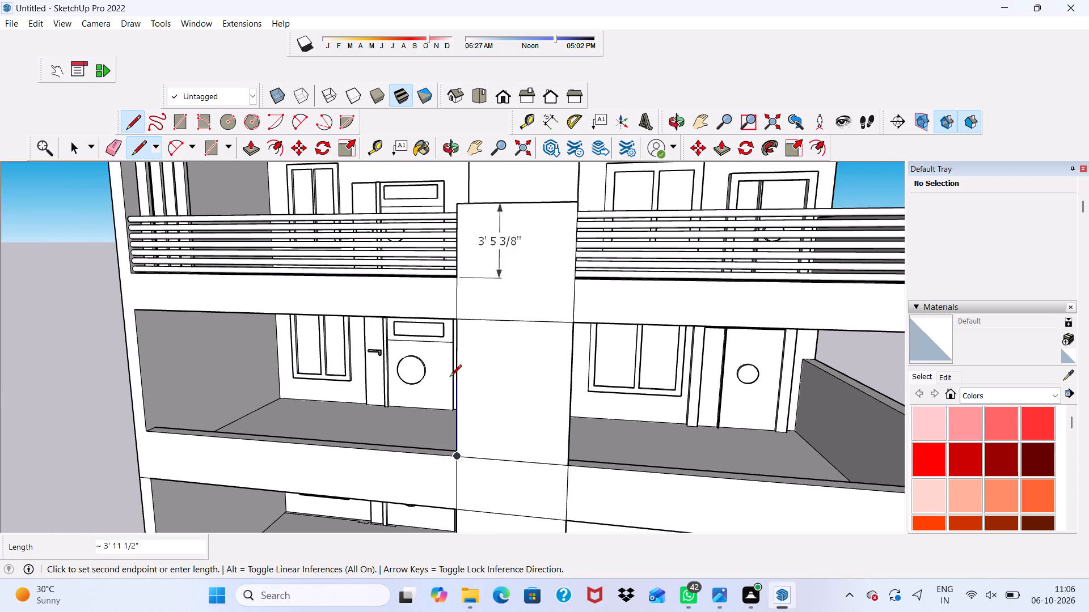
text(3')
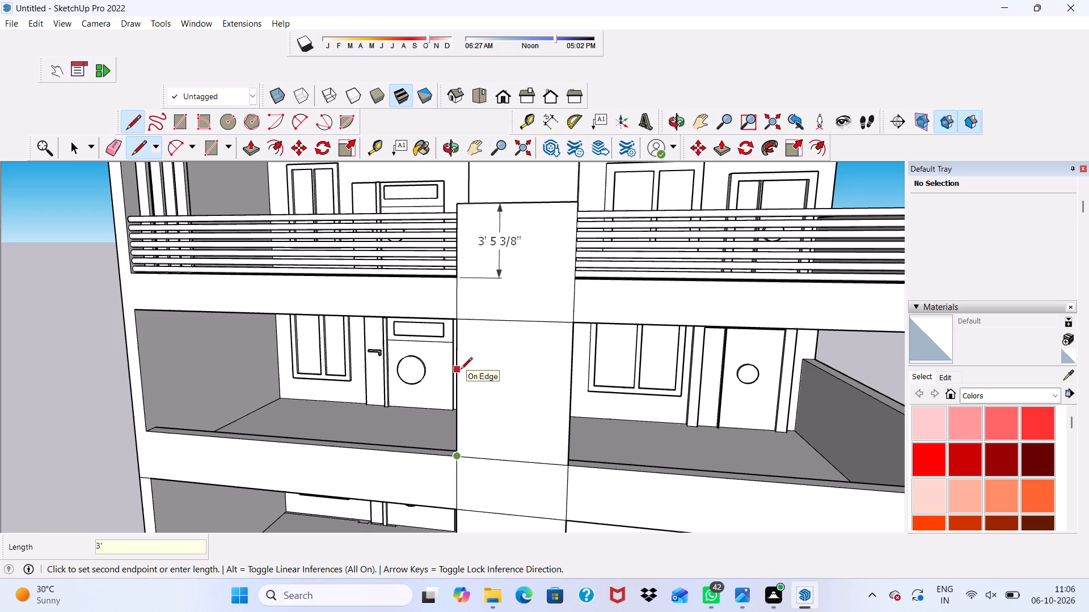
key(5)
key(shift+quotedbl)
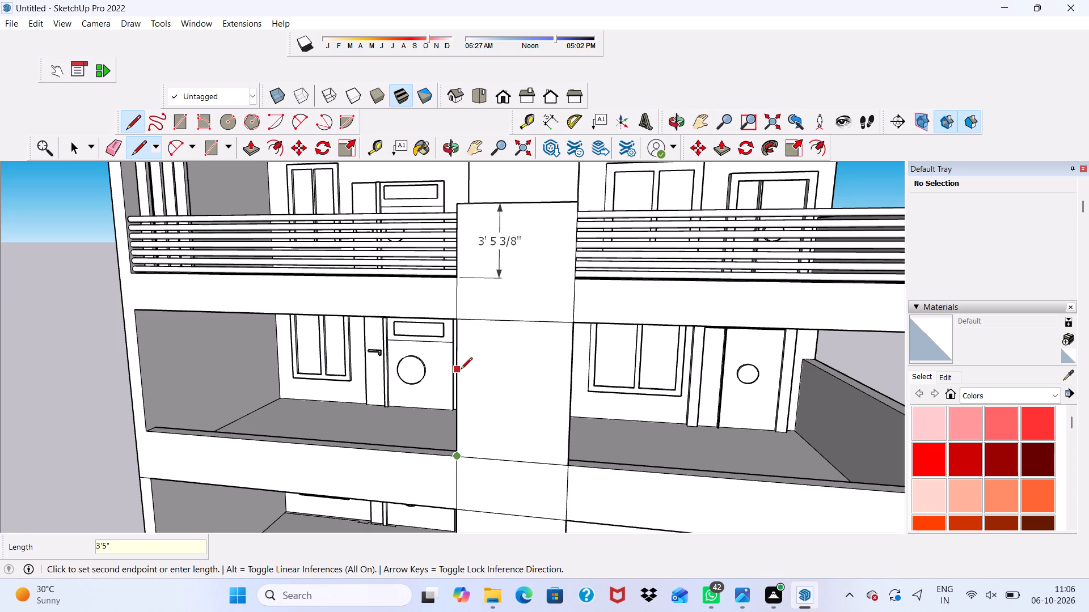
key(3)
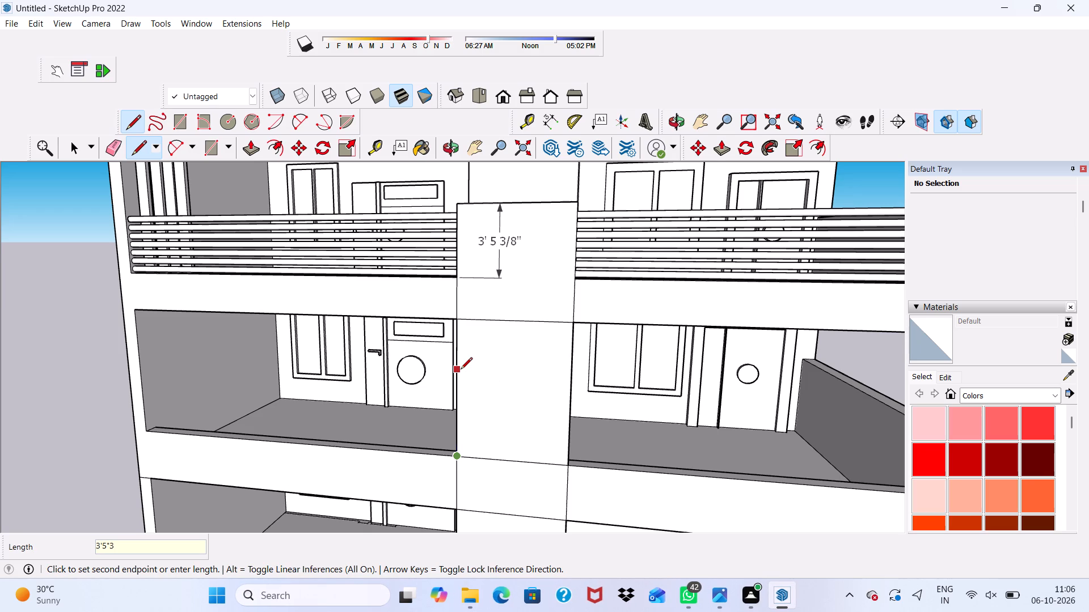
key(slash)
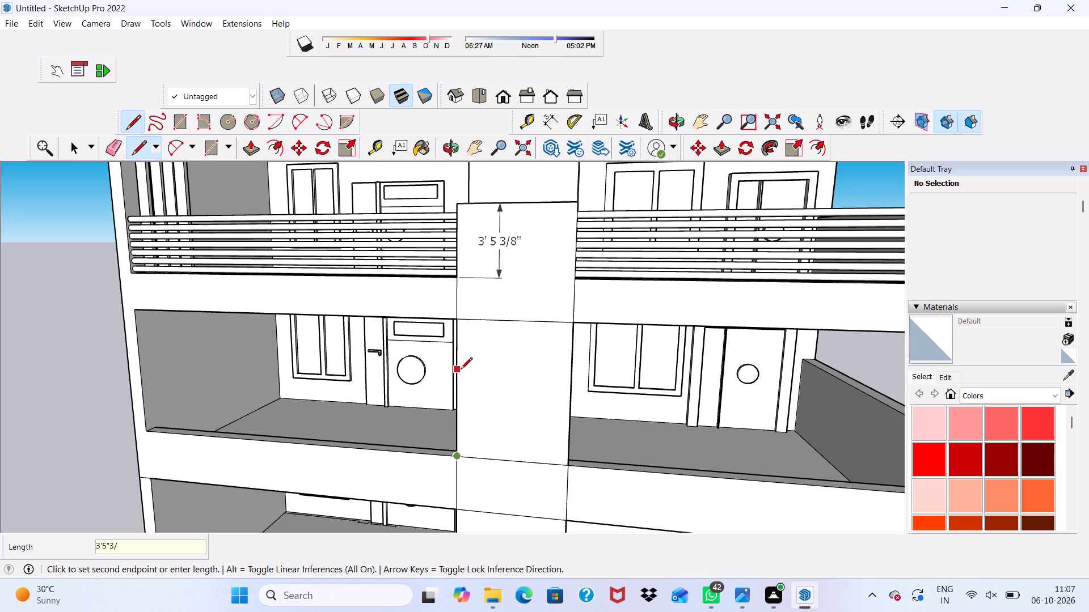
key(BackSpace)
key(BackSpace)
key(BackSpace)
key(BackSpace)
key(5)
key(slash)
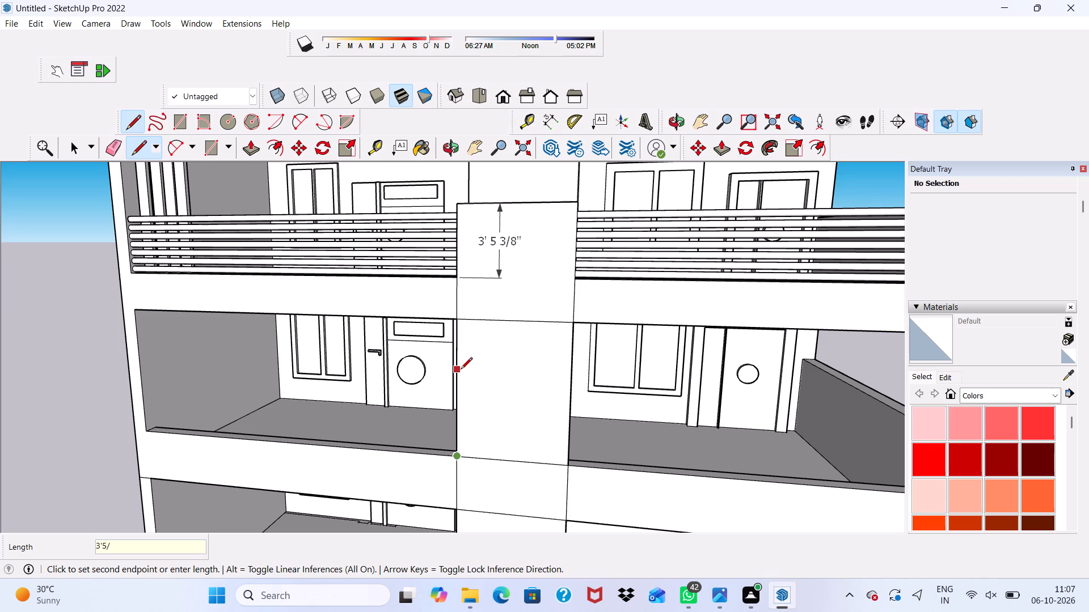
key(BackSpace)
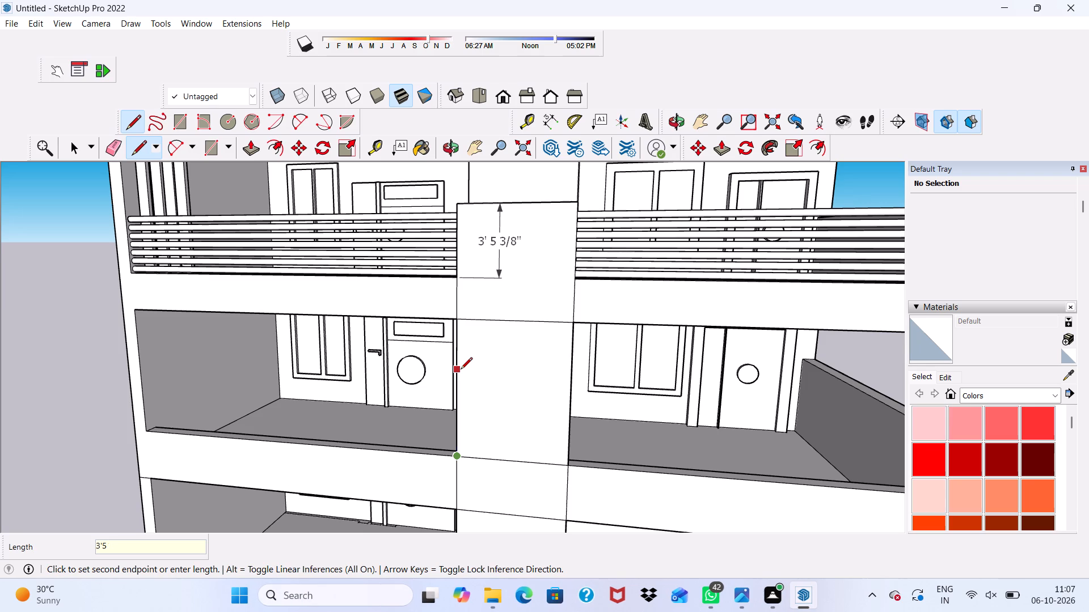
key(3)
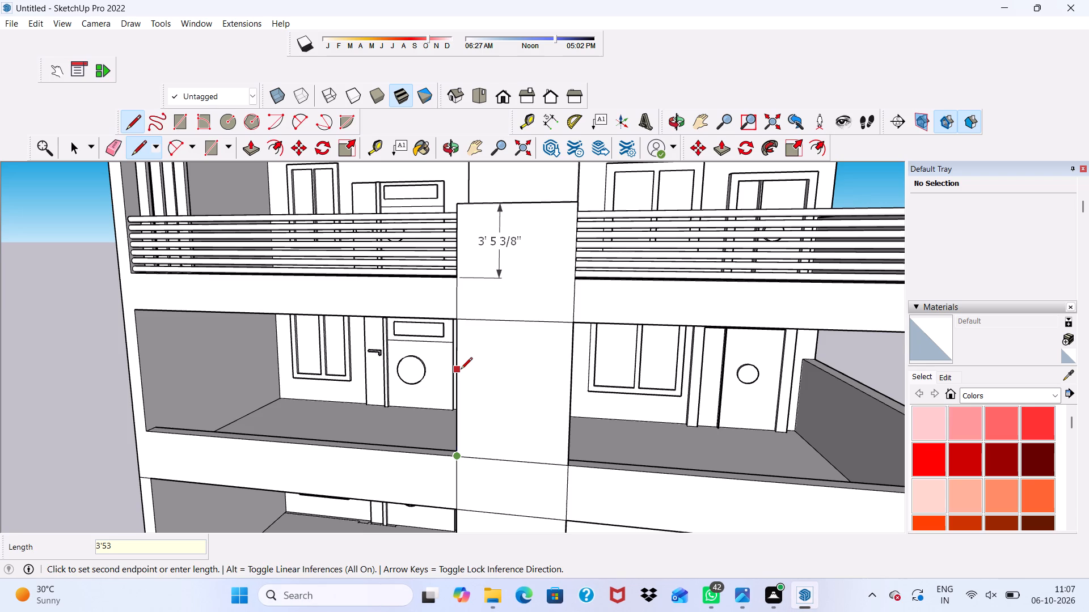
key(slash)
text(8")
key(Return)
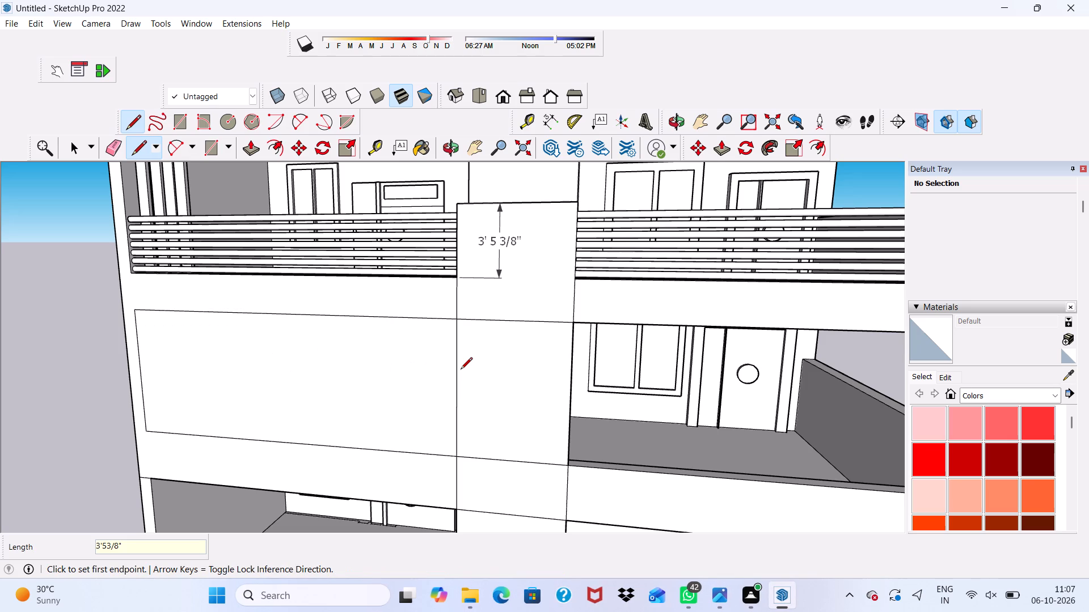
Draw a horizontal line across the pillar's front from the upper end of the new vertical line to the pillar's opposite edge.
scroll(462, 377, up, 1)
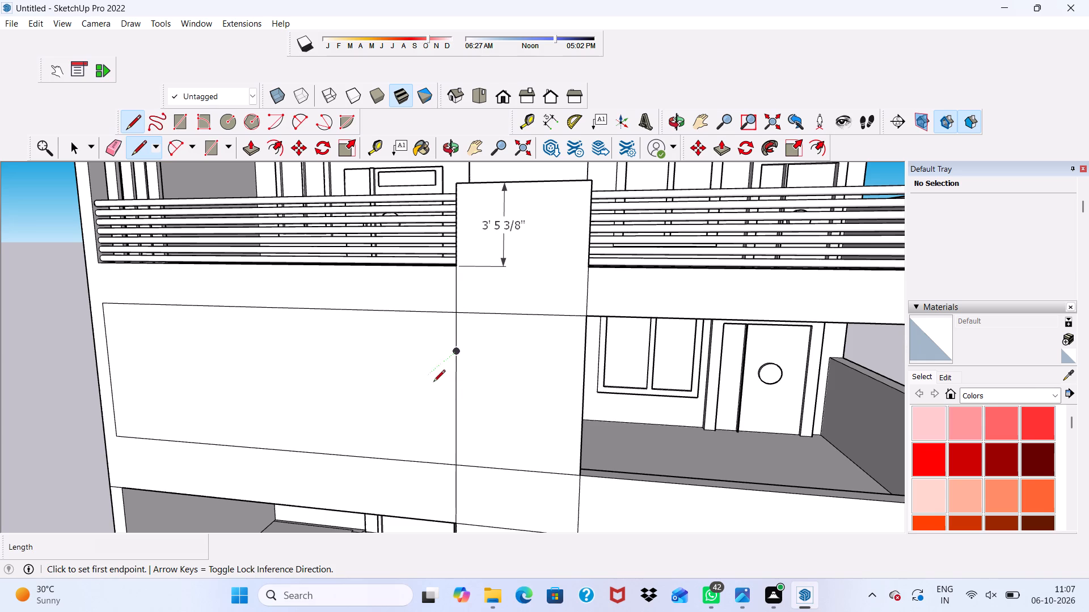
click(458, 392)
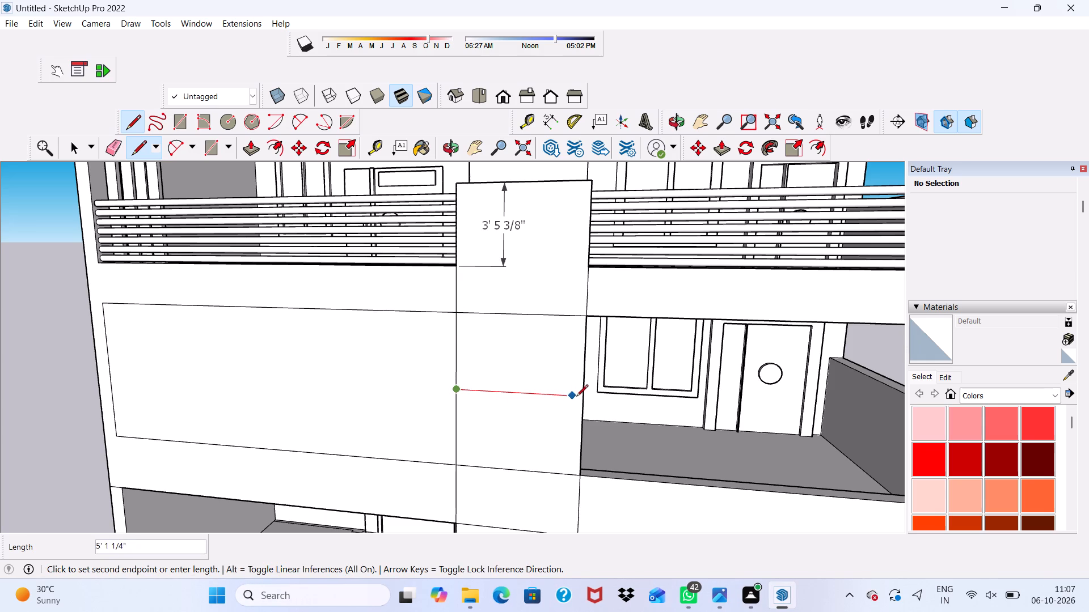
click(583, 393)
key(space)
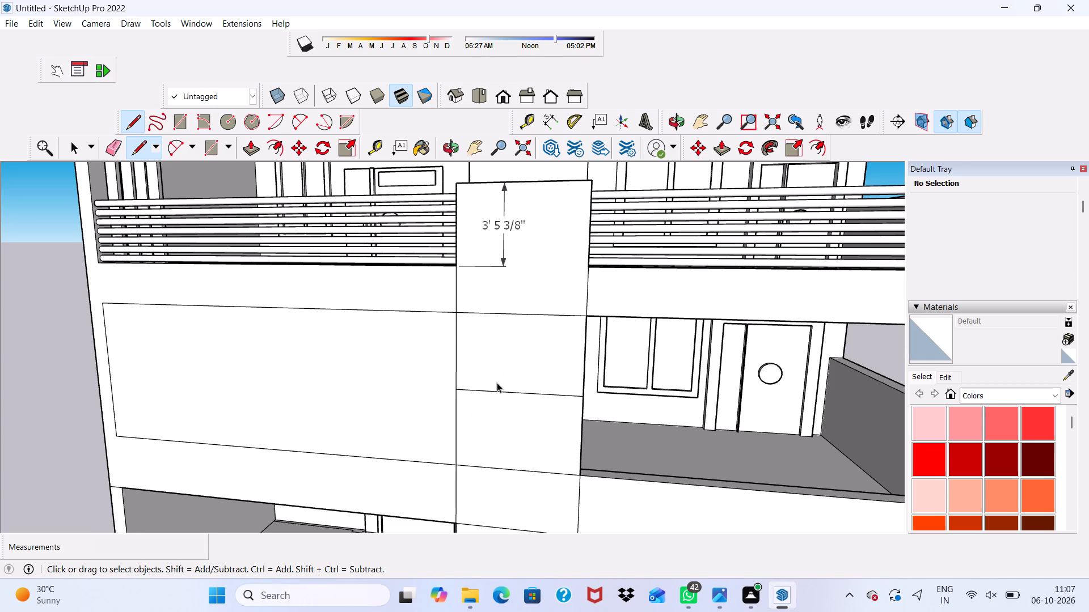
Delete the face filling the opening beside the pillar and the pillar's front face above the new horizontal line.
click(374, 377)
key(Delete)
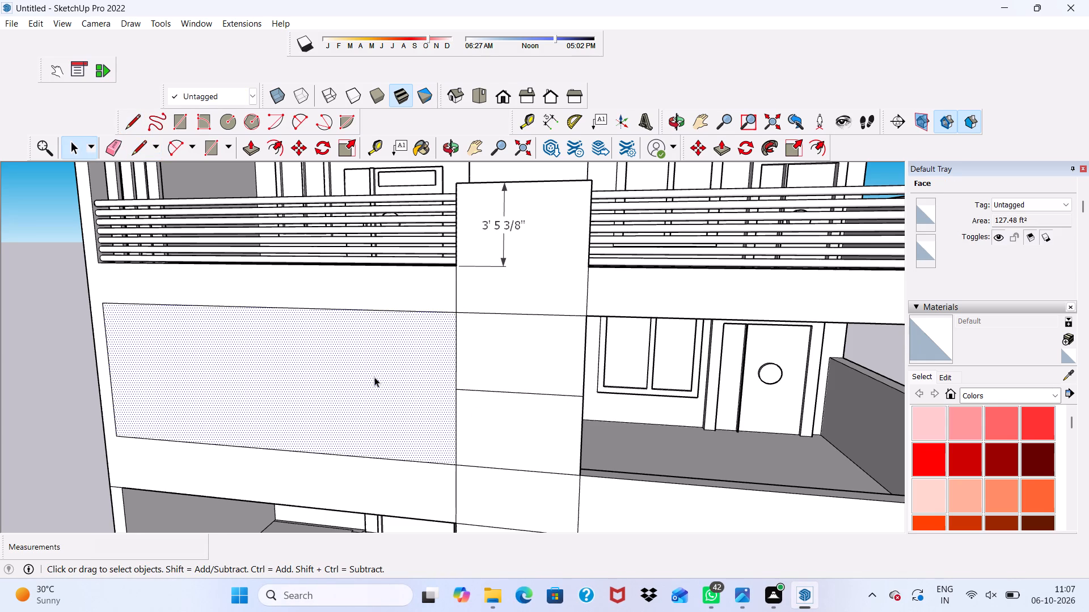
scroll(529, 396, up, 2)
click(528, 352)
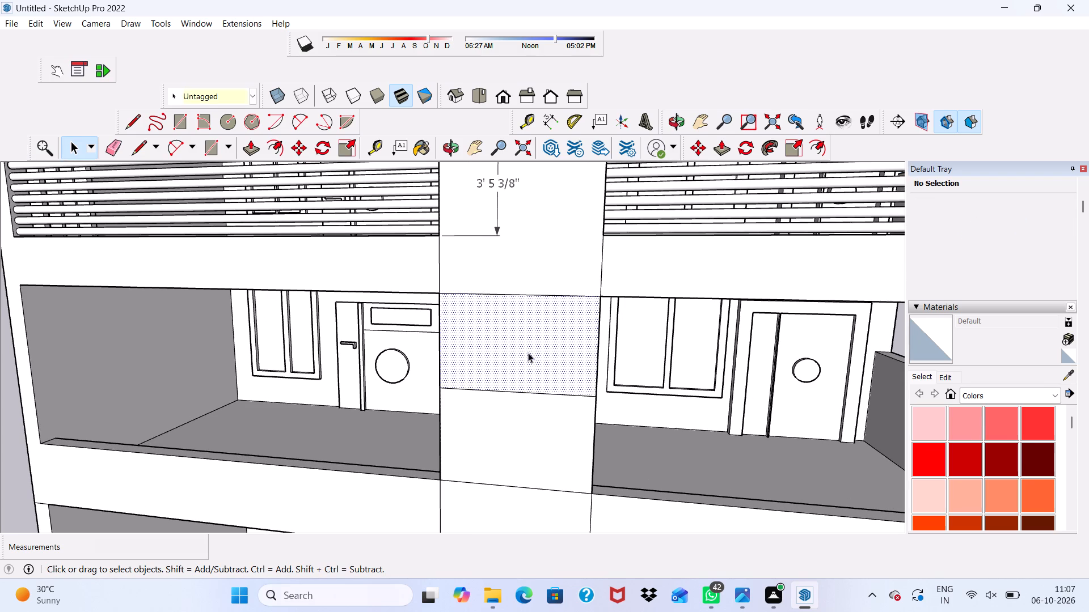
key(Delete)
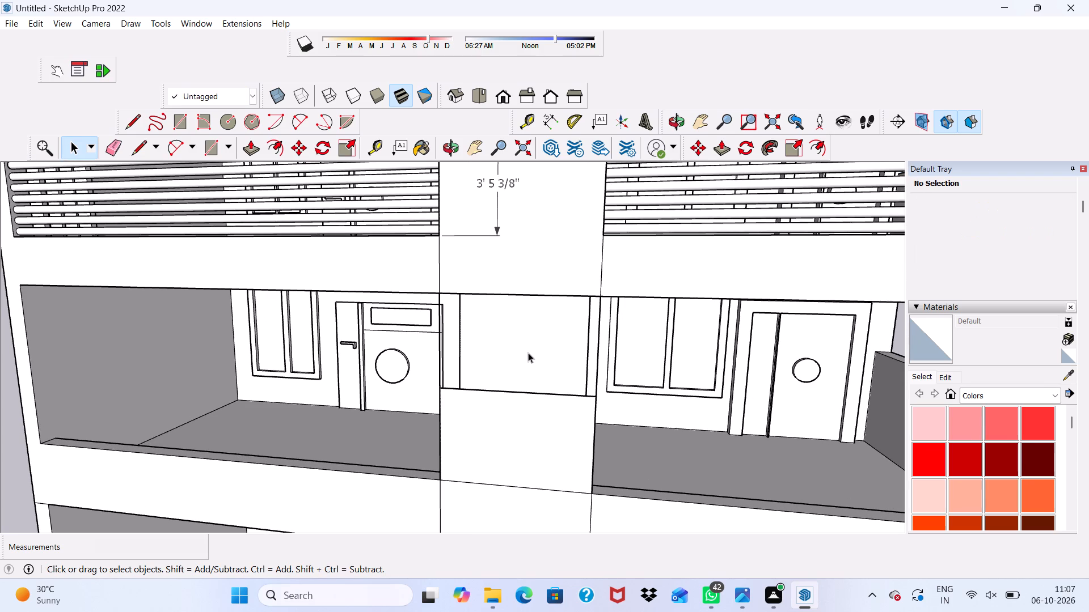
Erase the two leftover vertical pillar edges between the shortened pillar's top and the top balcony's slab.
scroll(528, 352, up, 3)
scroll(353, 333, up, 2)
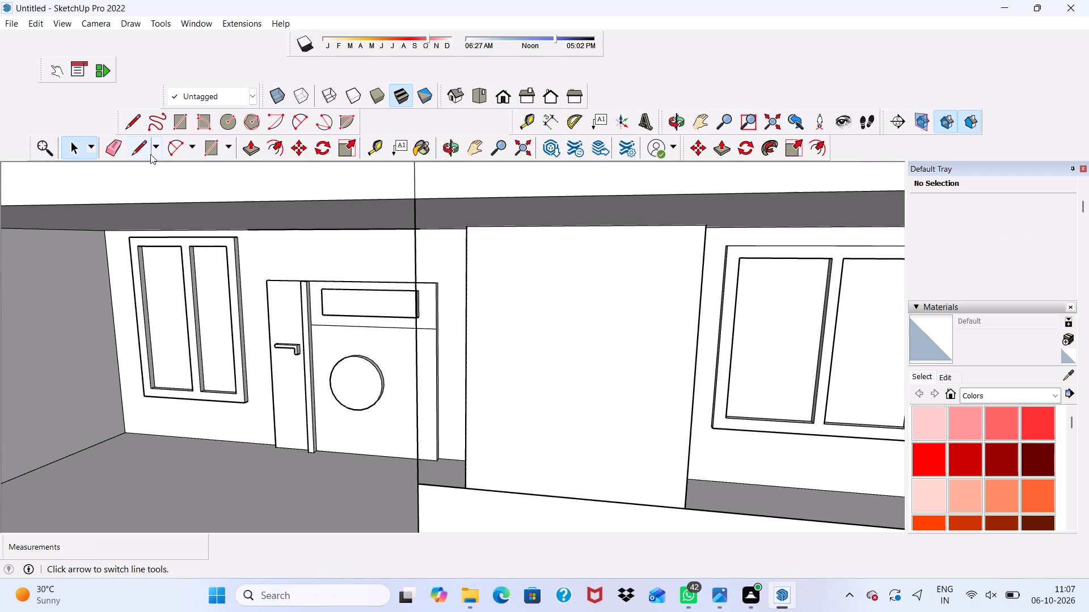
click(98, 141)
scroll(347, 431, up, 2)
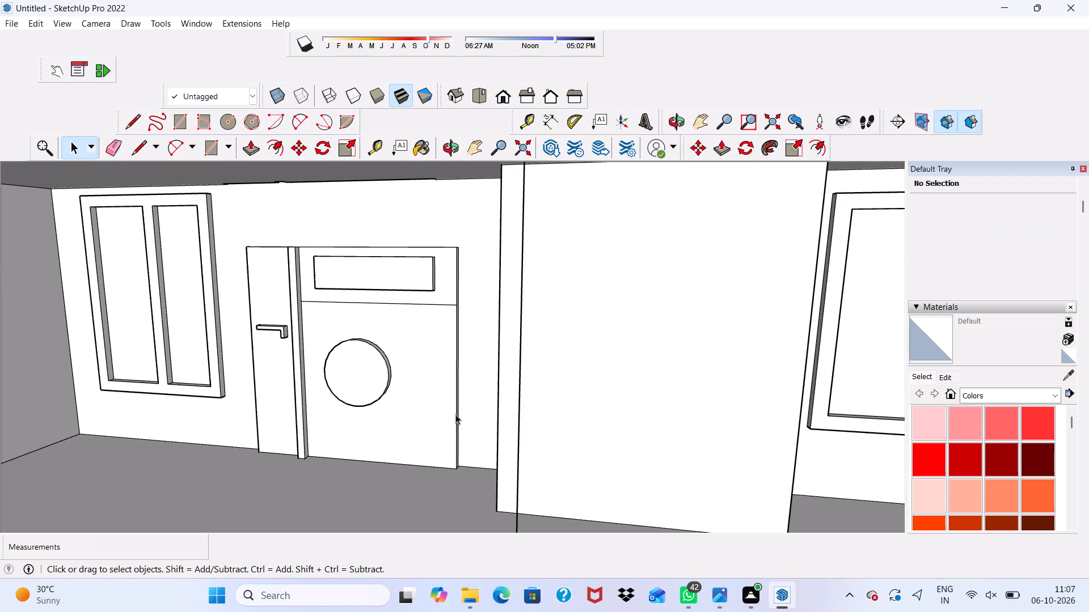
scroll(504, 353, down, 9)
middle_drag(448, 410, 545, 430)
scroll(591, 352, up, 2)
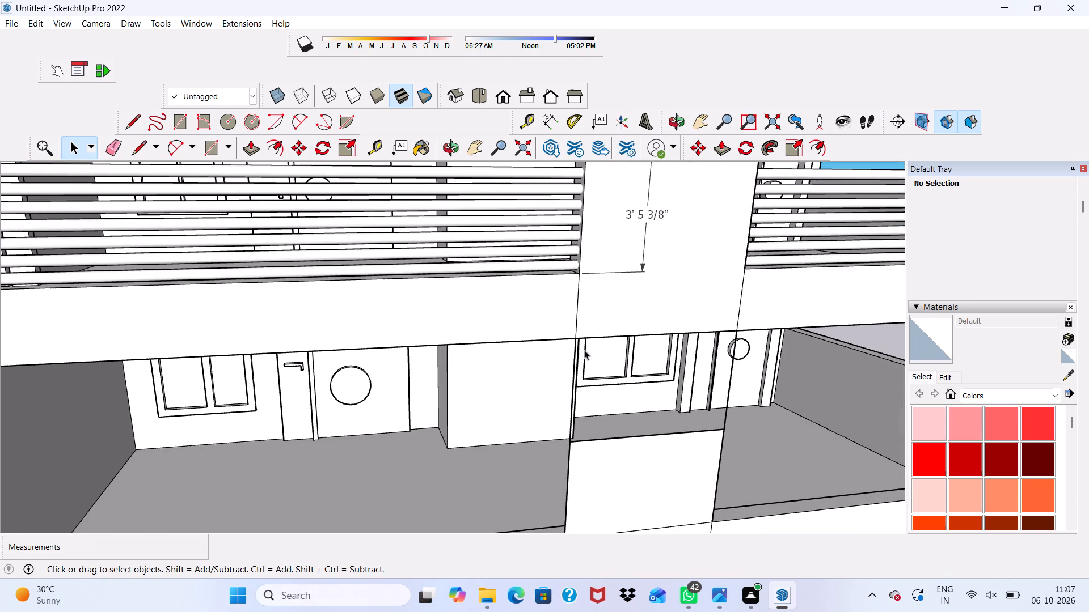
click(117, 142)
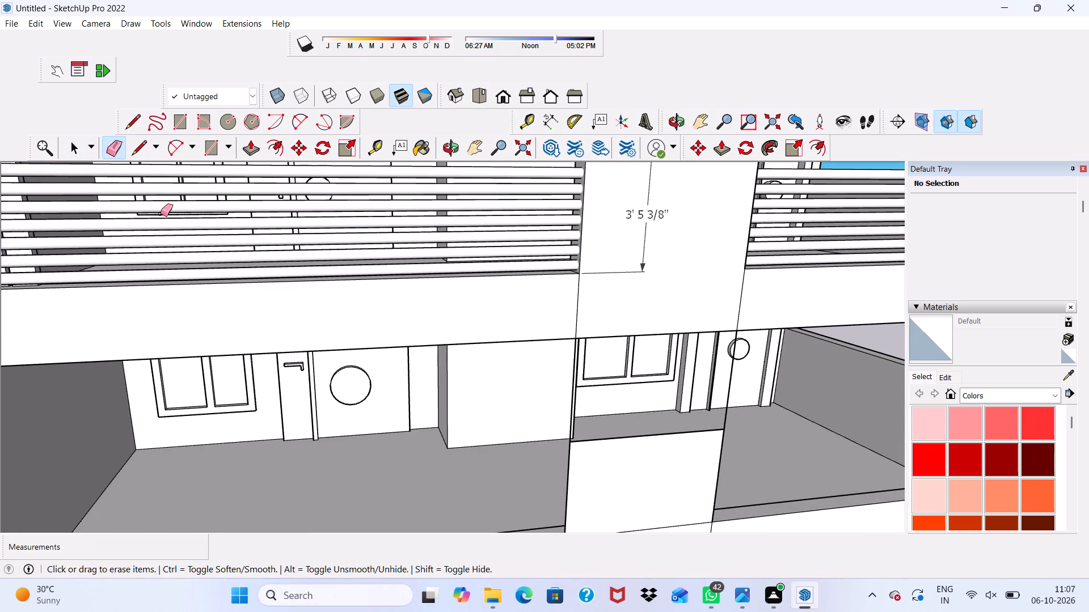
scroll(601, 397, up, 4)
click(521, 388)
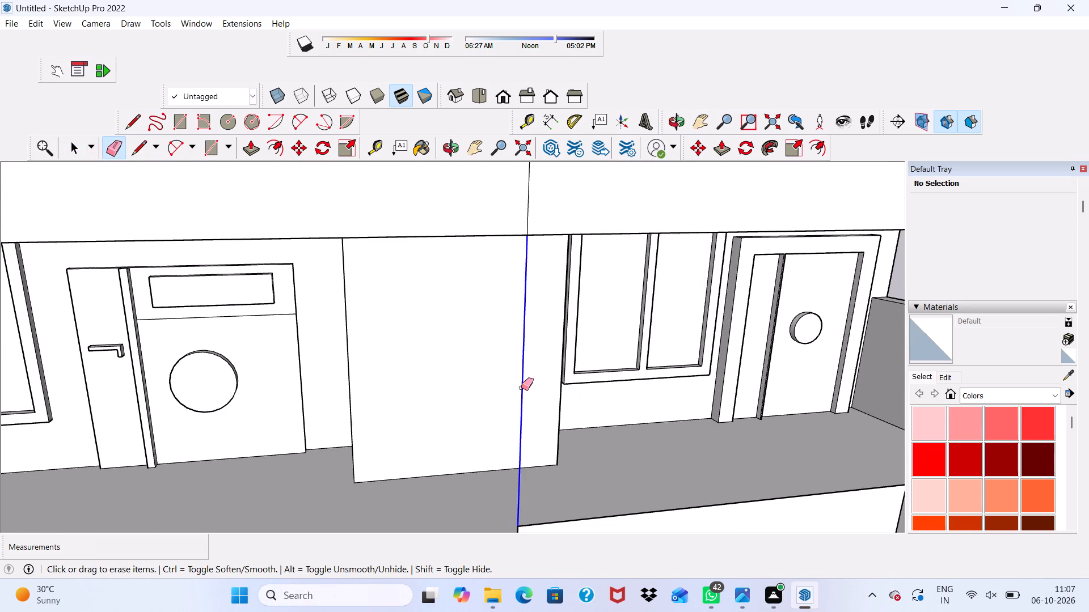
scroll(505, 395, down, 9)
drag(517, 424, 531, 415)
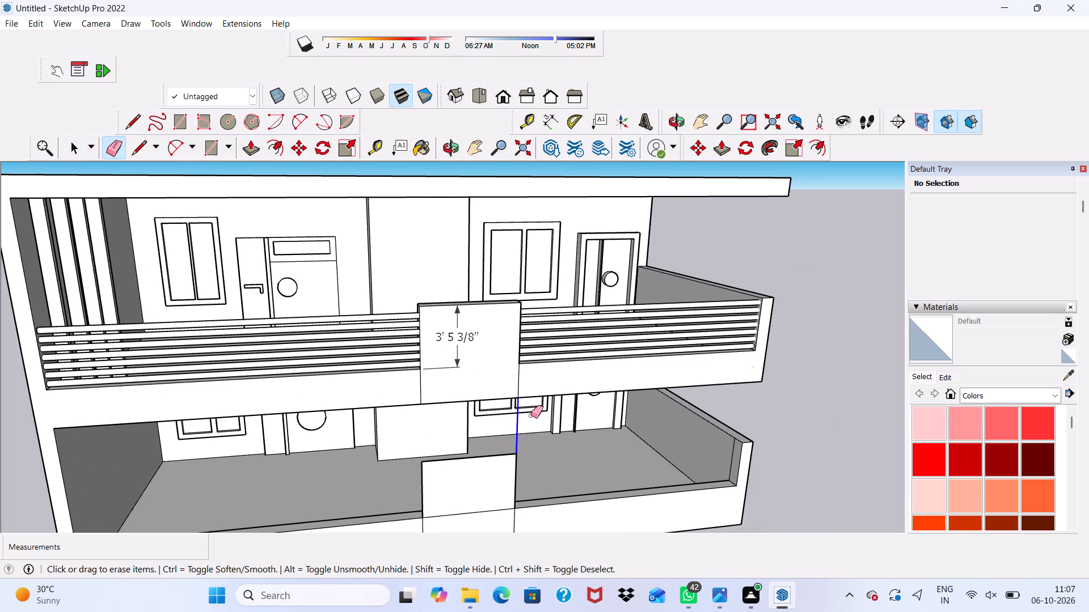
drag(531, 415, 531, 415)
Erase the two vertical seam lines on the top balcony's slab front beneath its central pillar piece.
scroll(408, 379, up, 5)
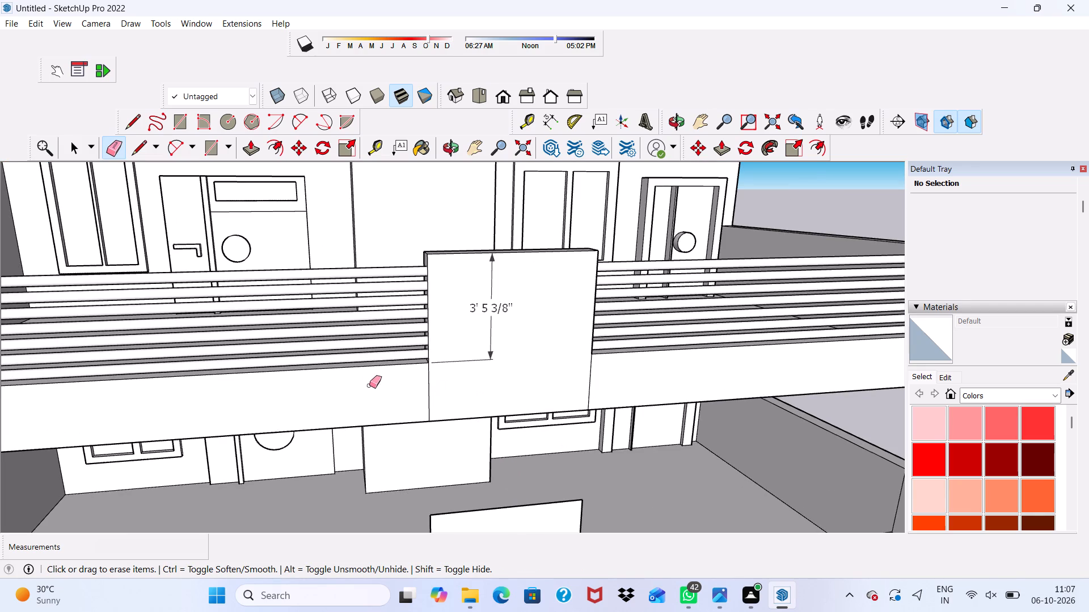
click(425, 386)
click(429, 385)
drag(586, 372, 602, 368)
Erase the 3' 5 3/8" dimension from the front of the top balcony's central pillar piece.
scroll(478, 380, down, 5)
middle_drag(463, 402, 386, 351)
scroll(426, 270, up, 4)
drag(418, 284, 413, 295)
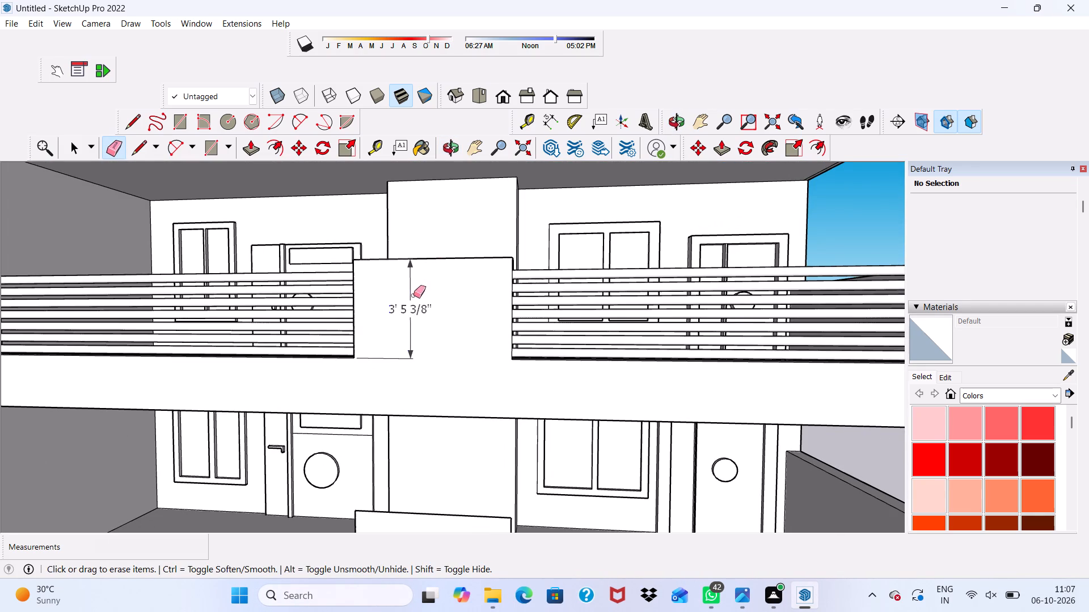
drag(413, 295, 407, 316)
scroll(405, 333, down, 16)
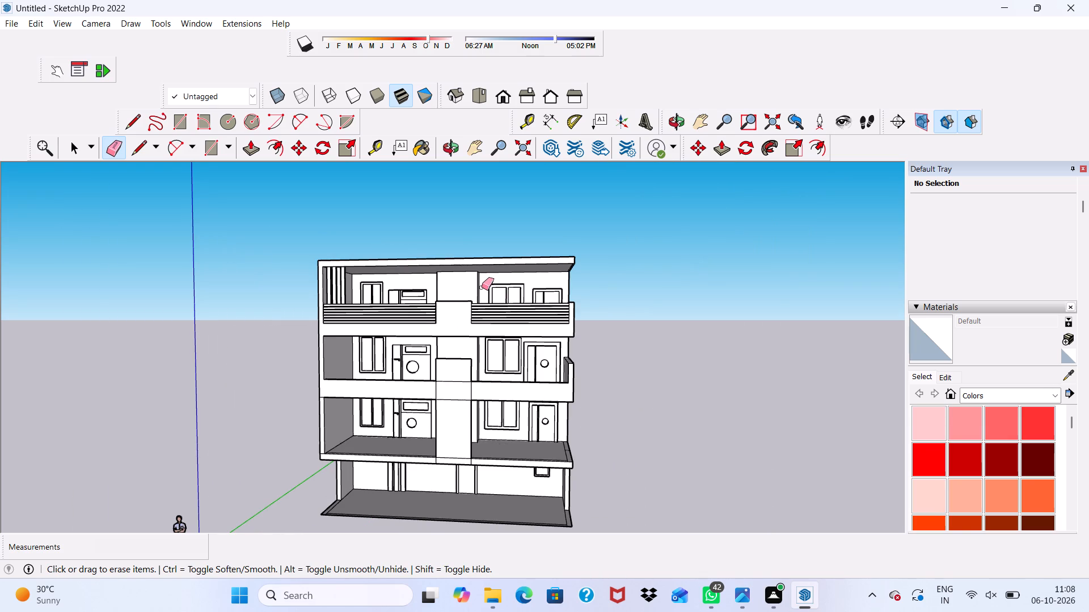
key(space)
Push/Pull the central pillar's upper face above the lower balcony's parapet 9" inward, matching the parapet's thickness.
scroll(462, 286, down, 2)
scroll(491, 379, up, 4)
scroll(438, 349, up, 3)
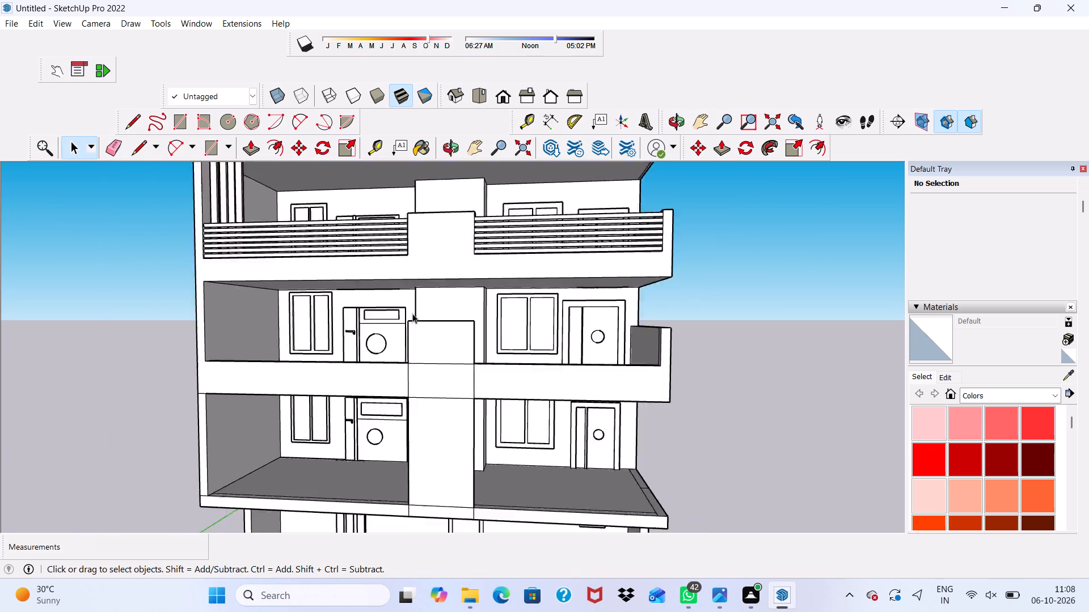
scroll(412, 313, up, 9)
click(475, 339)
middle_click(519, 339)
scroll(530, 333, down, 1)
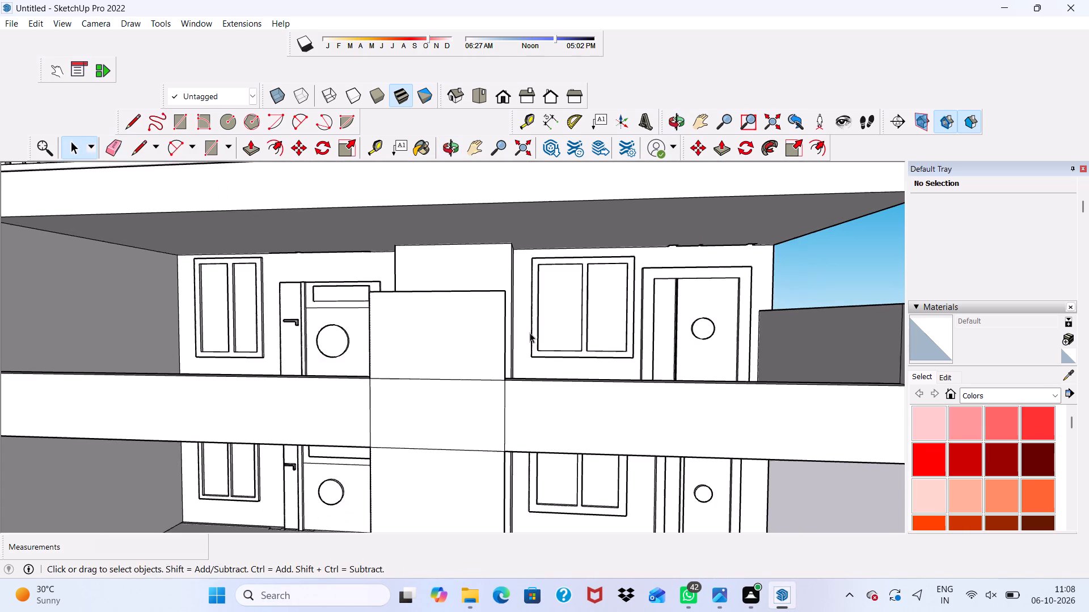
middle_drag(530, 333, 228, 368)
scroll(225, 359, up, 4)
click(206, 335)
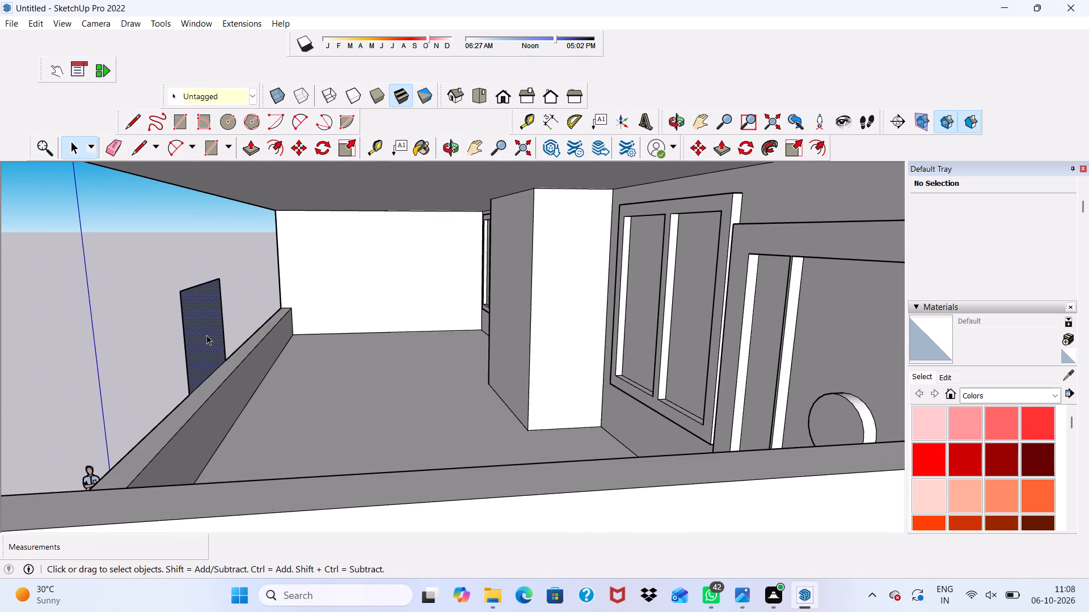
click(247, 148)
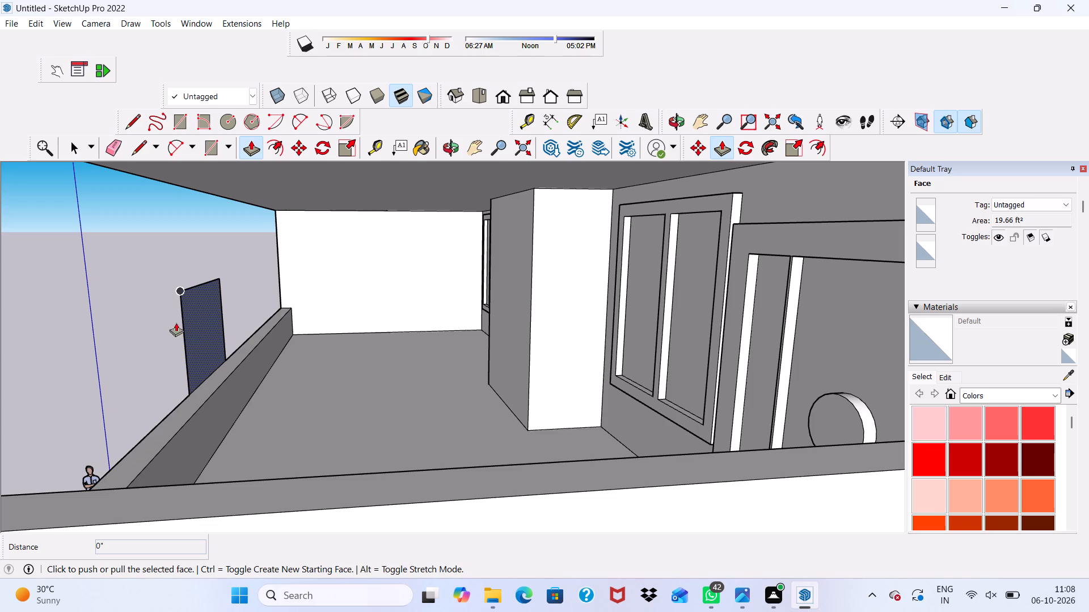
click(193, 316)
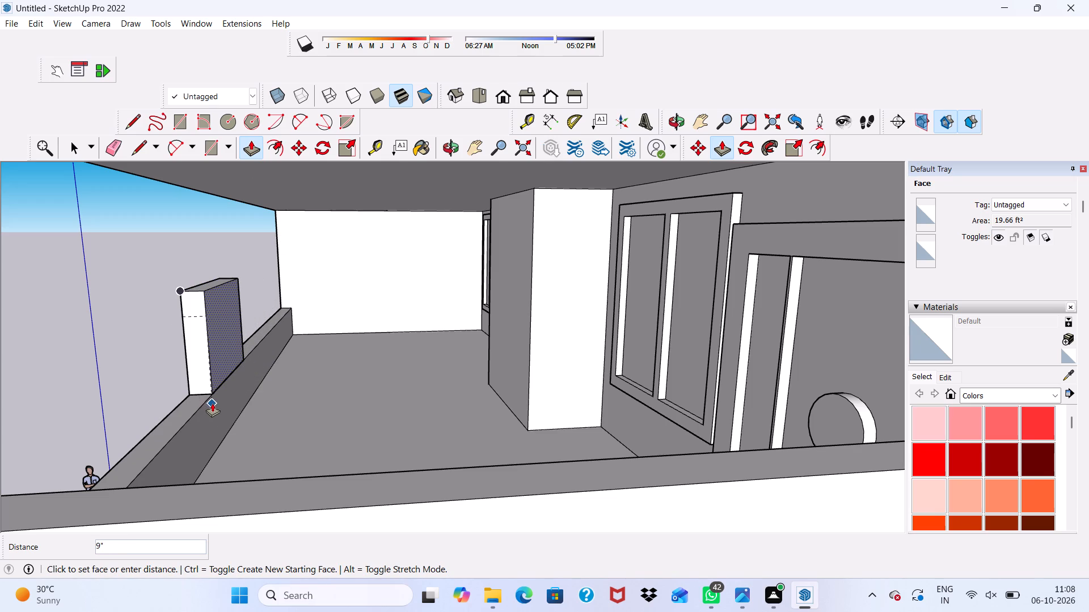
click(206, 401)
scroll(184, 385, down, 5)
middle_drag(182, 385, 591, 327)
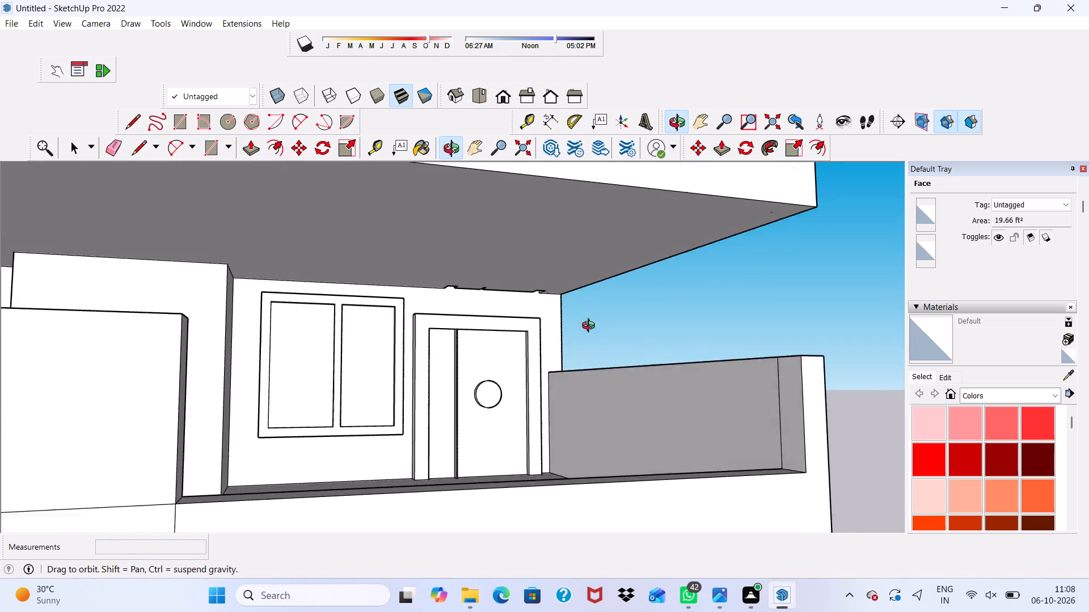
middle_drag(591, 327, 590, 334)
scroll(506, 322, down, 12)
middle_drag(519, 379, 360, 420)
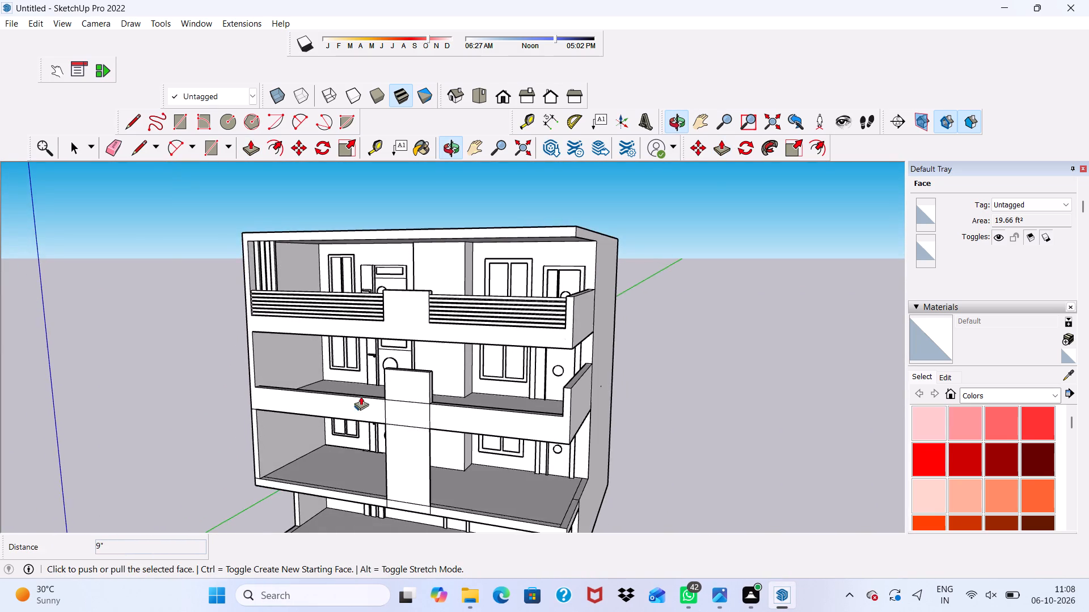
scroll(362, 386, up, 2)
scroll(363, 385, down, 1)
scroll(363, 385, up, 3)
key(space)
Draw a circle of about 2 3/16" radius on the inner face of the balcony's left side wall, near its front edge.
scroll(208, 465, down, 1)
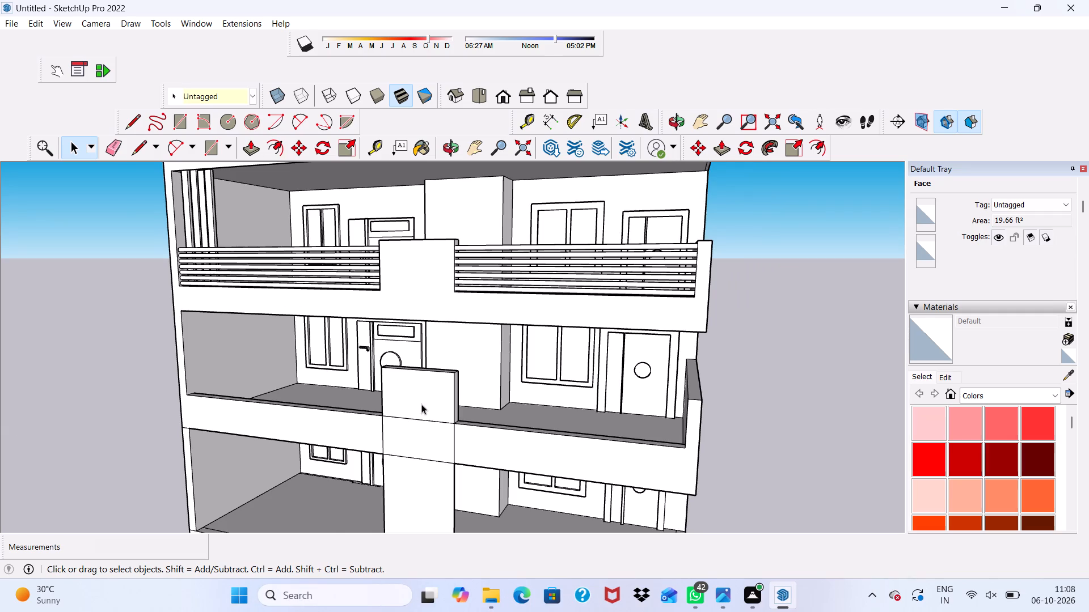
scroll(450, 297, down, 7)
middle_drag(501, 371, 585, 324)
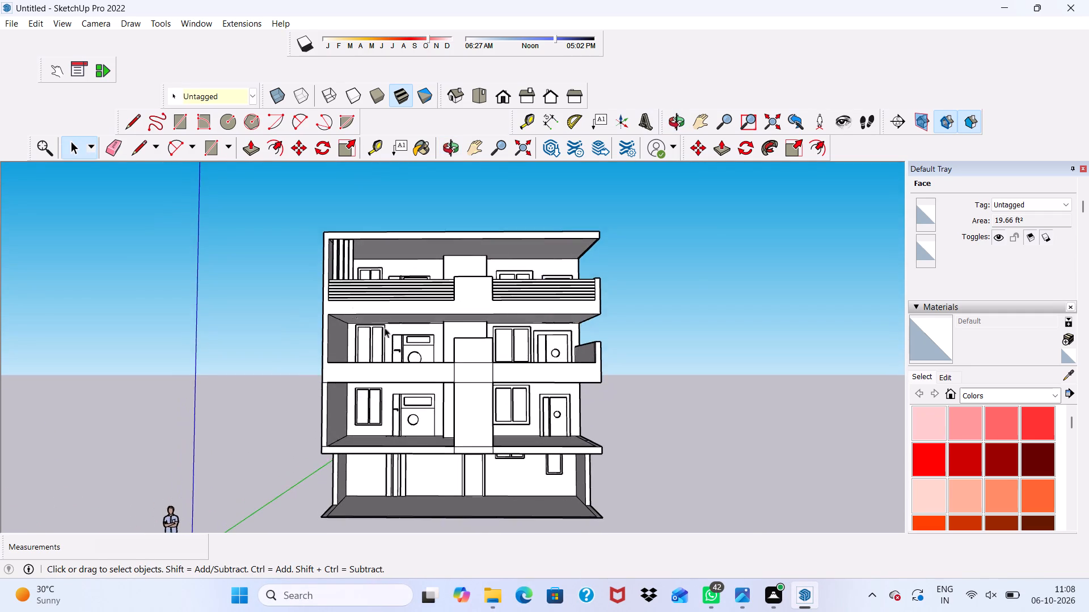
scroll(345, 303, up, 5)
middle_drag(372, 403, 230, 449)
scroll(271, 422, up, 5)
scroll(326, 345, up, 5)
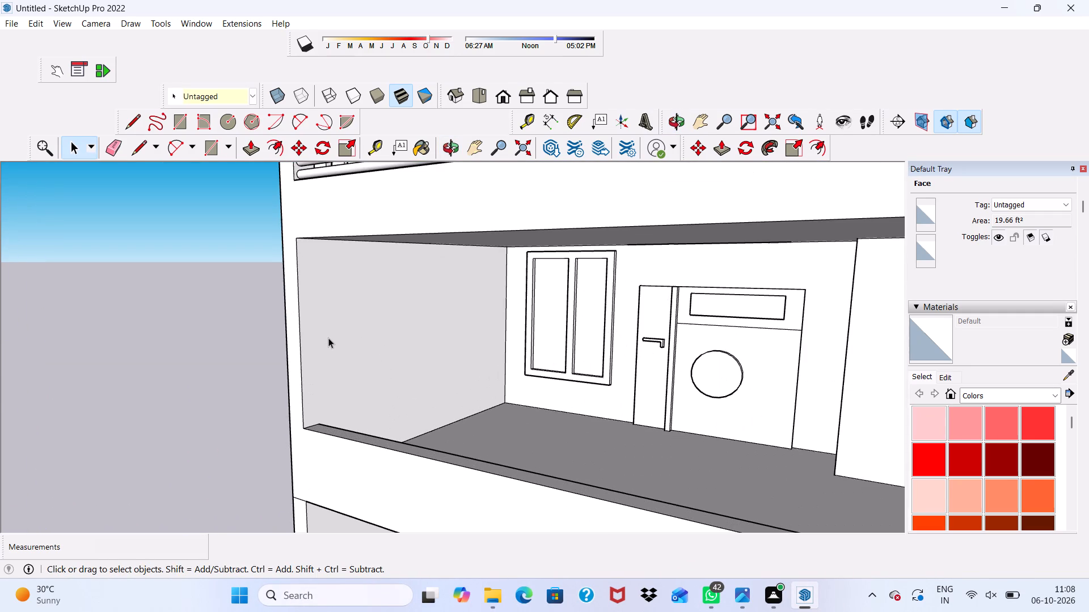
scroll(280, 239, down, 6)
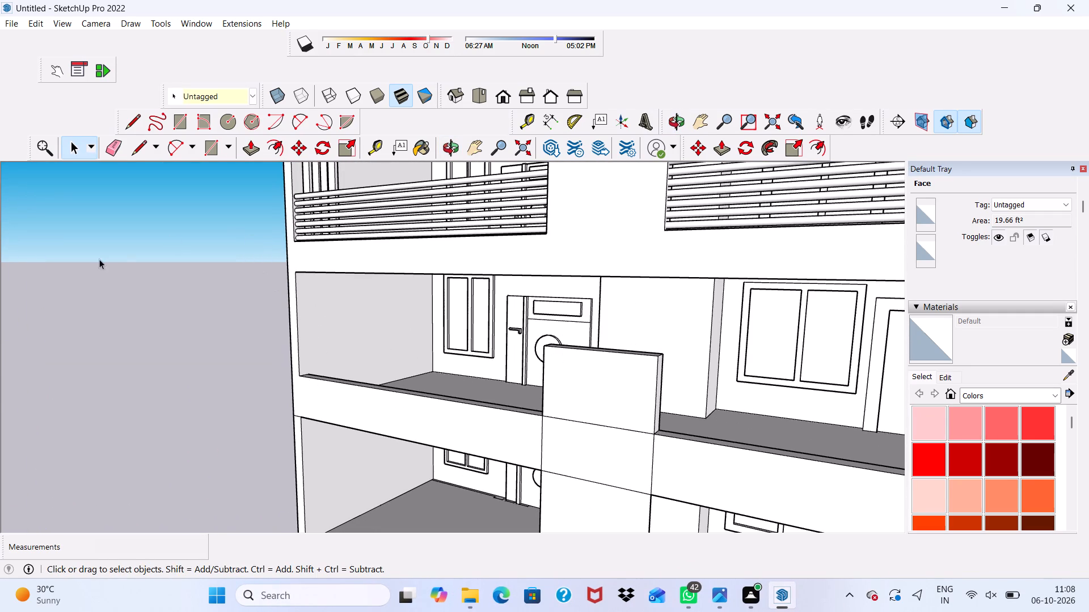
click(225, 121)
scroll(320, 300, up, 3)
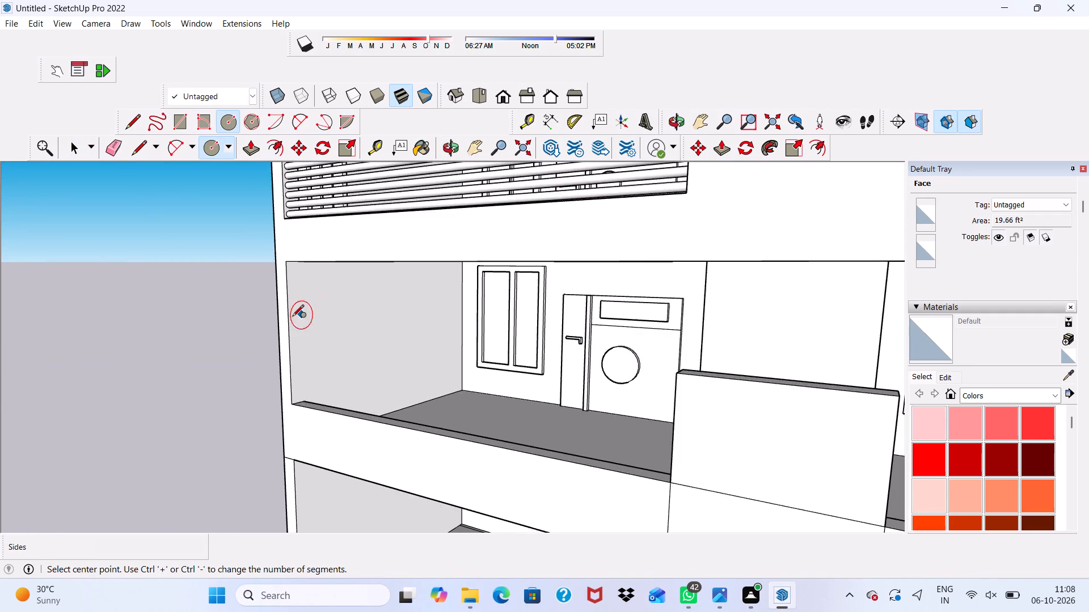
scroll(290, 317, up, 8)
scroll(311, 371, up, 1)
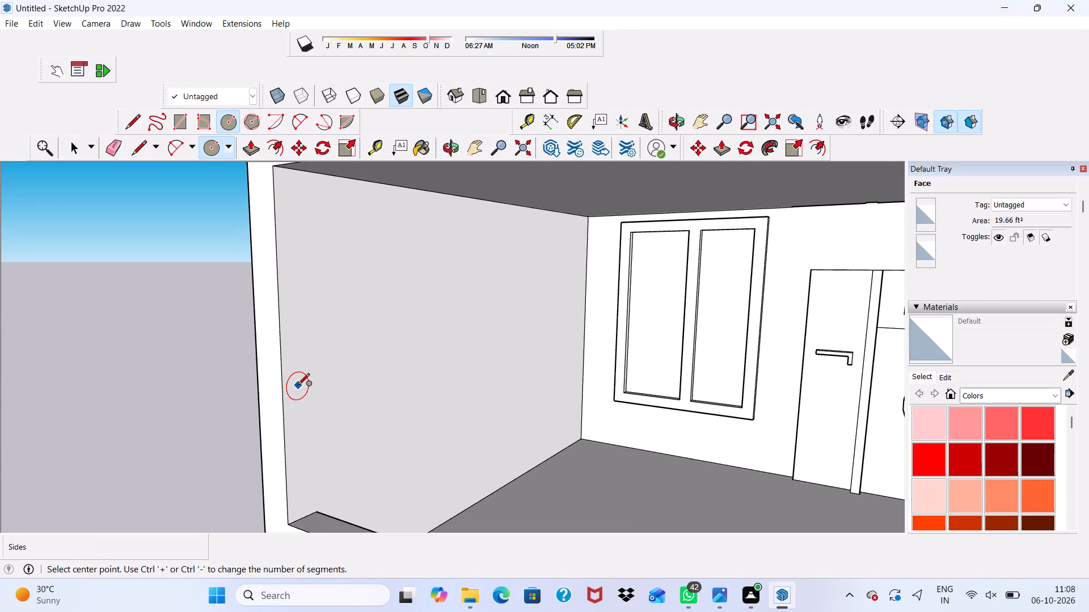
click(298, 386)
scroll(303, 383, up, 5)
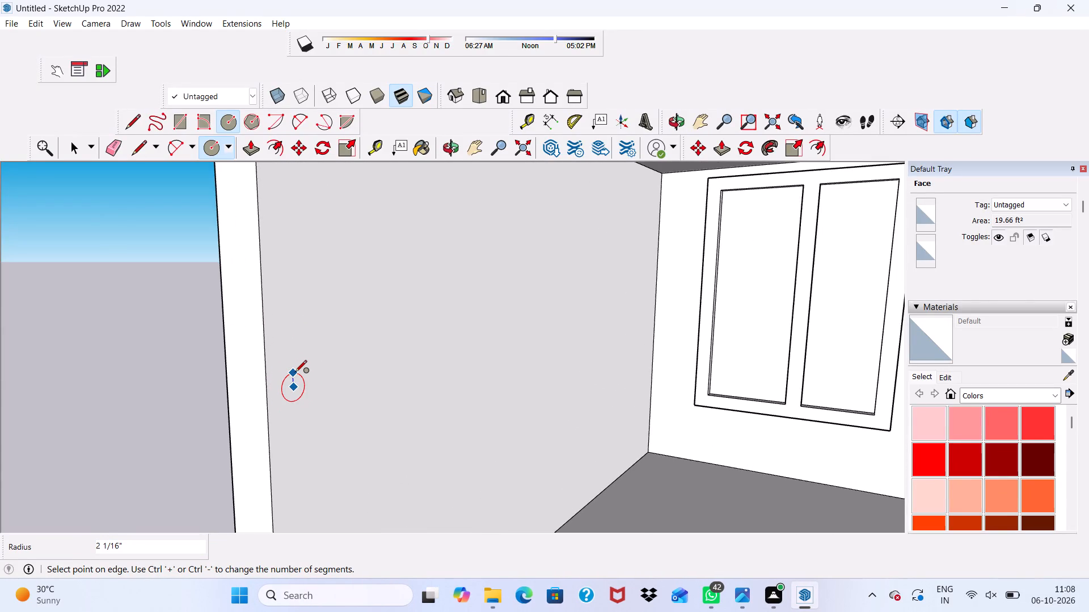
click(293, 372)
key(space)
Copy the circle about 6 3/8" straight down the side wall and multiply the copy by 5 to form a column.
scroll(463, 303, down, 5)
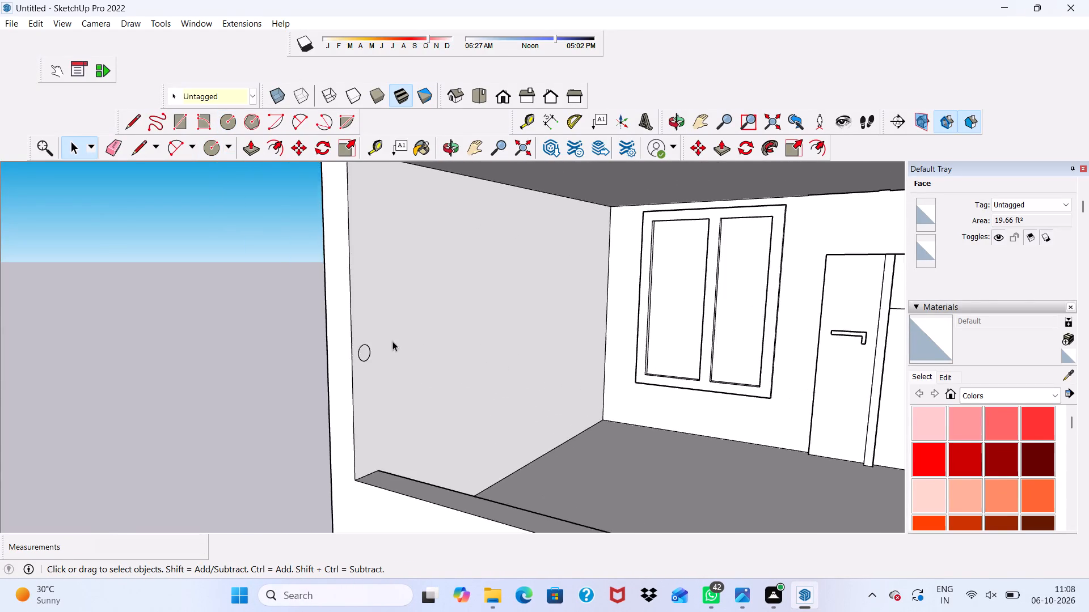
scroll(387, 345, down, 2)
middle_drag(386, 352, 378, 381)
scroll(378, 381, up, 1)
scroll(357, 379, down, 1)
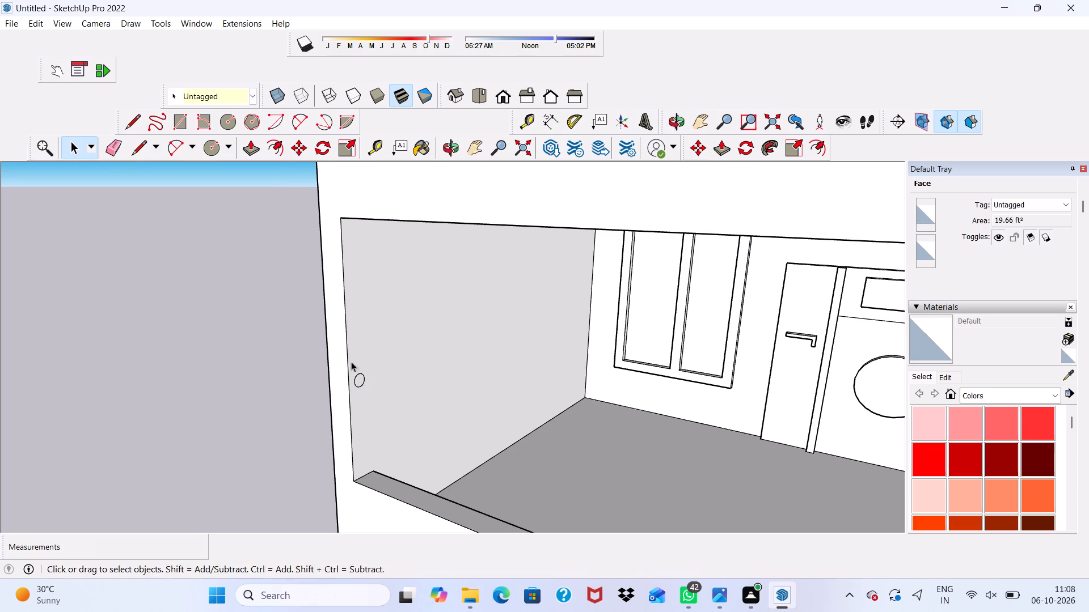
scroll(320, 318, up, 2)
scroll(386, 407, up, 2)
double_click(385, 418)
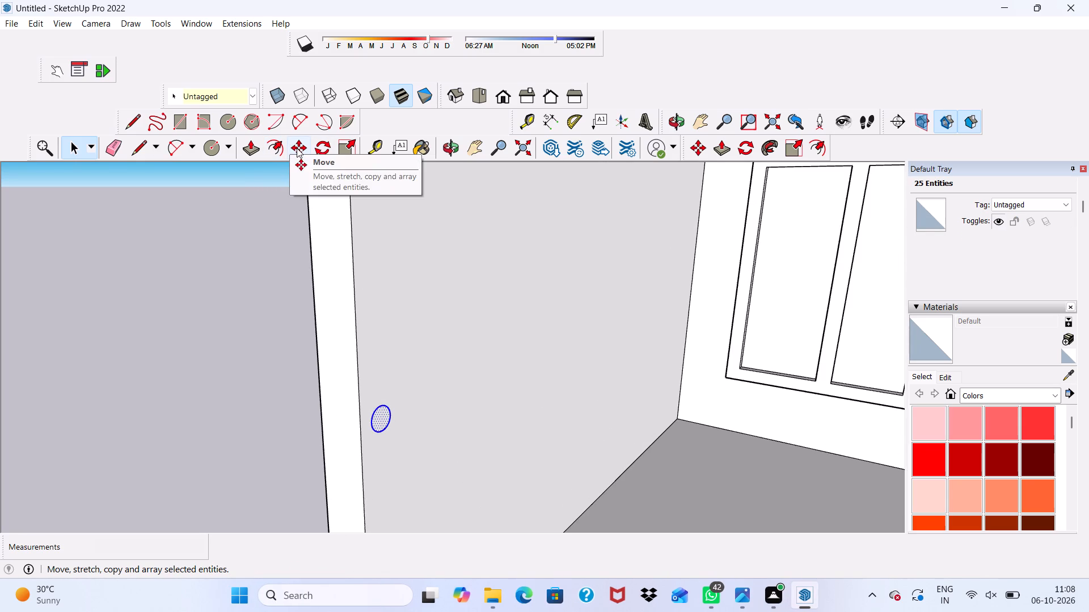
click(297, 148)
scroll(389, 430, up, 3)
click(381, 420)
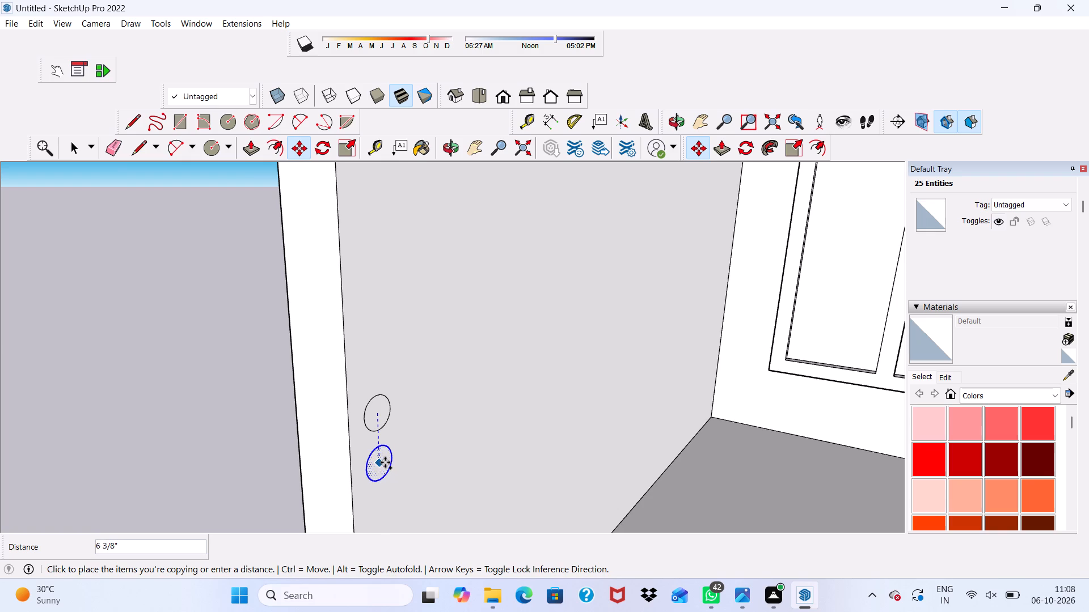
click(385, 462)
scroll(383, 421, down, 3)
scroll(384, 409, up, 1)
scroll(386, 403, down, 7)
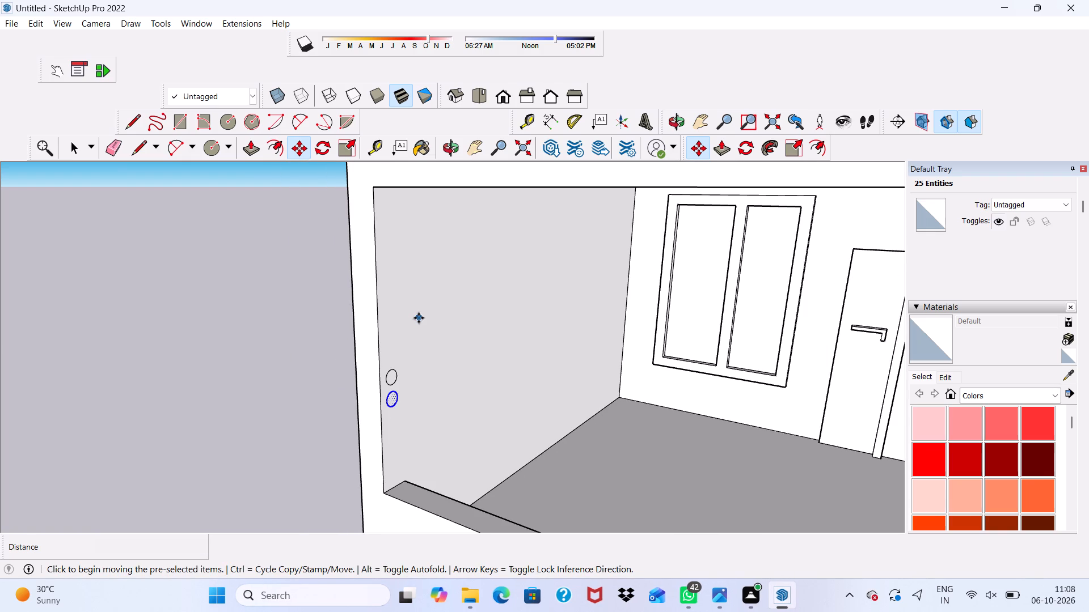
key(shift+asterisk)
key(5)
key(Return)
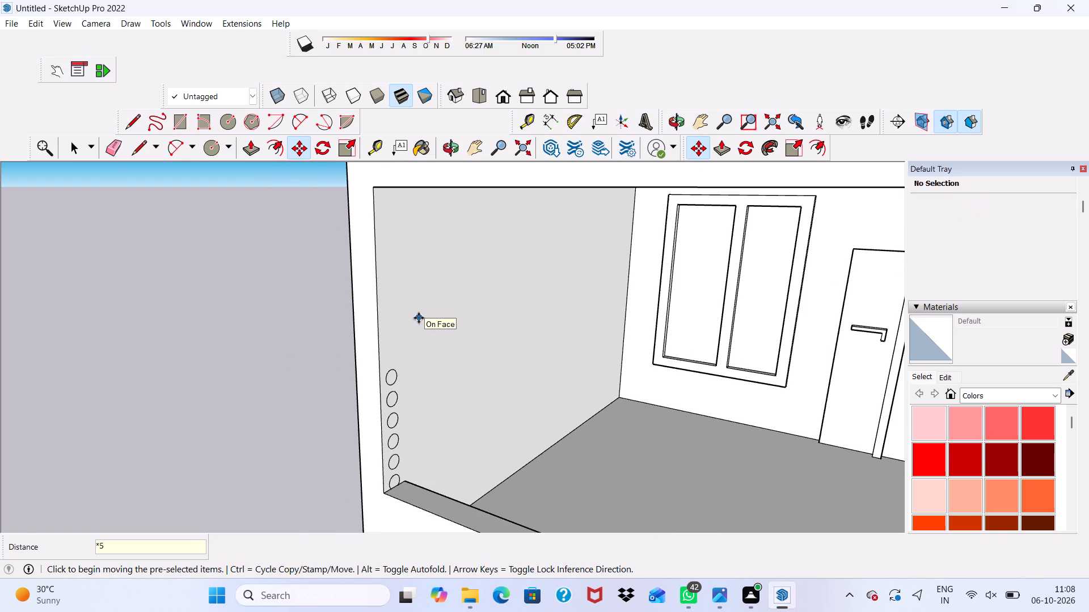
scroll(387, 318, down, 9)
key(space)
Extrude the topmost circle 39' 2 5/8" along the balcony's front, through the central pillar to the opposite side parapet, as a rail.
scroll(525, 389, up, 3)
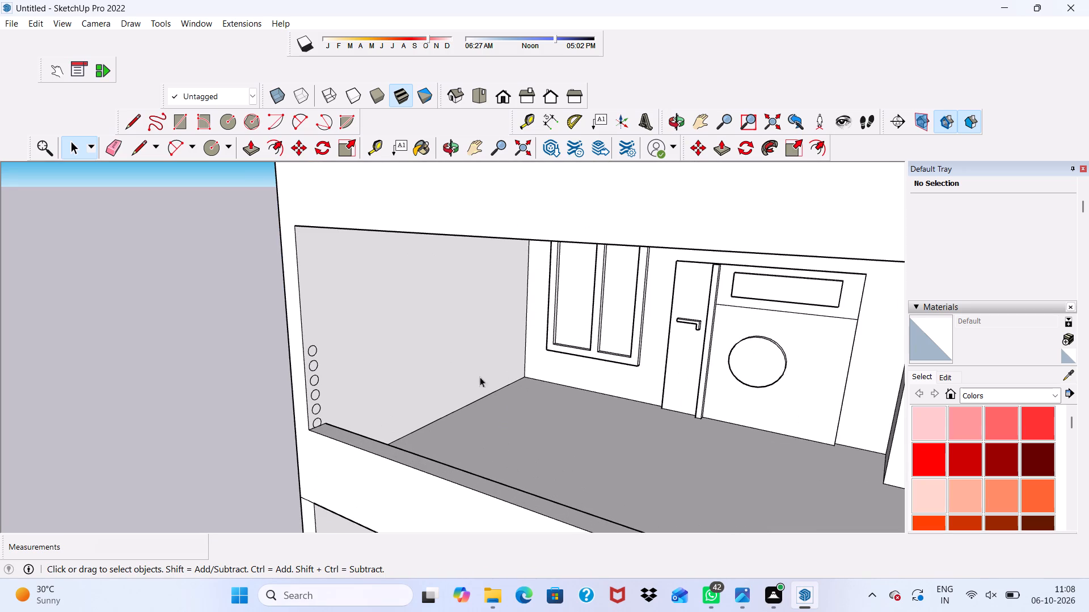
scroll(312, 363, up, 2)
click(313, 343)
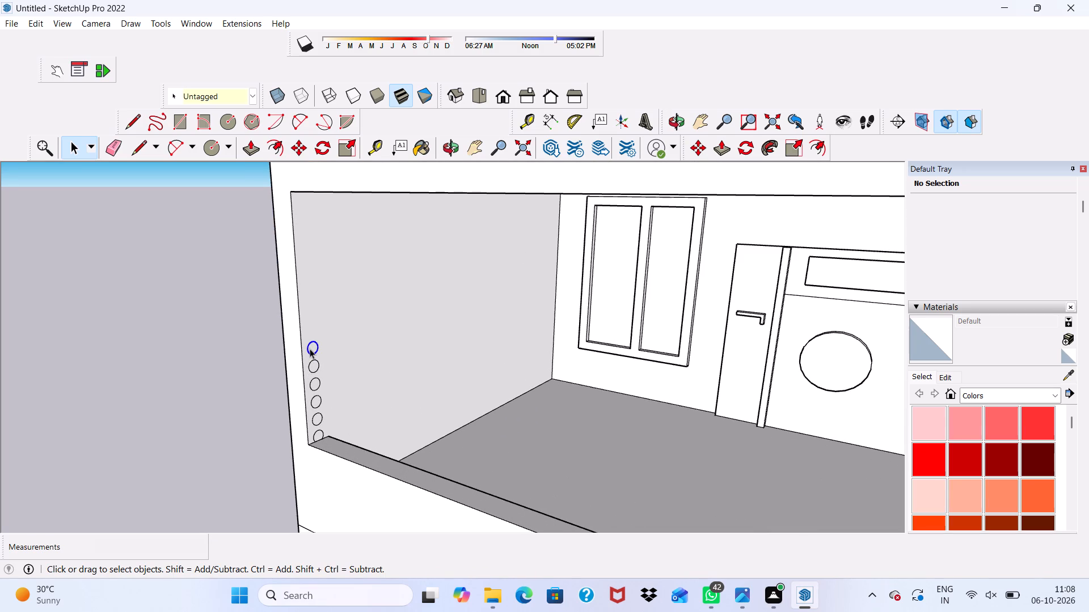
scroll(331, 348, up, 10)
click(288, 350)
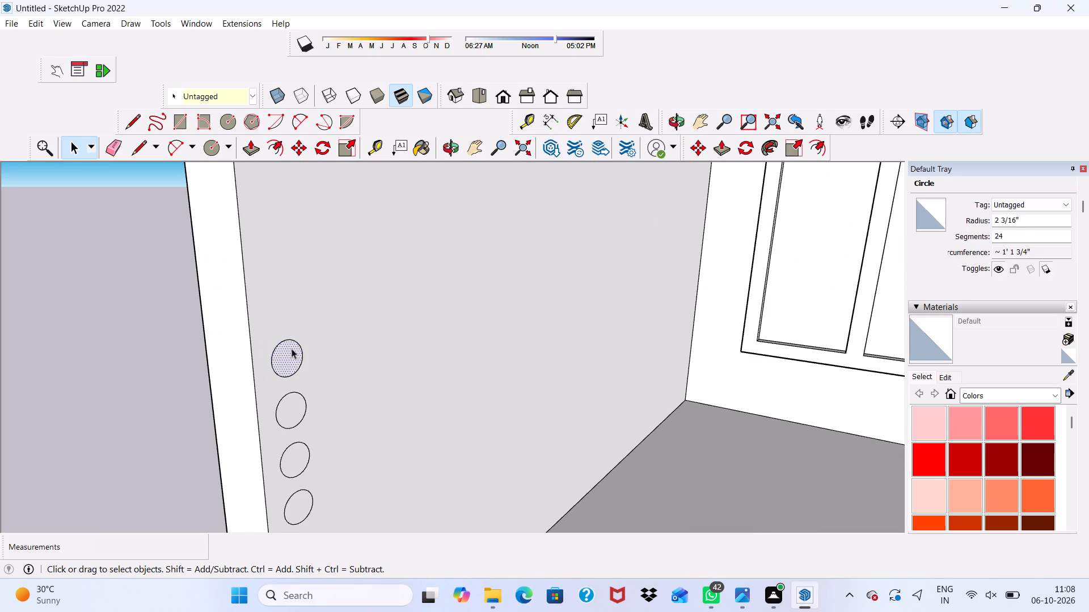
click(250, 148)
scroll(301, 390, up, 1)
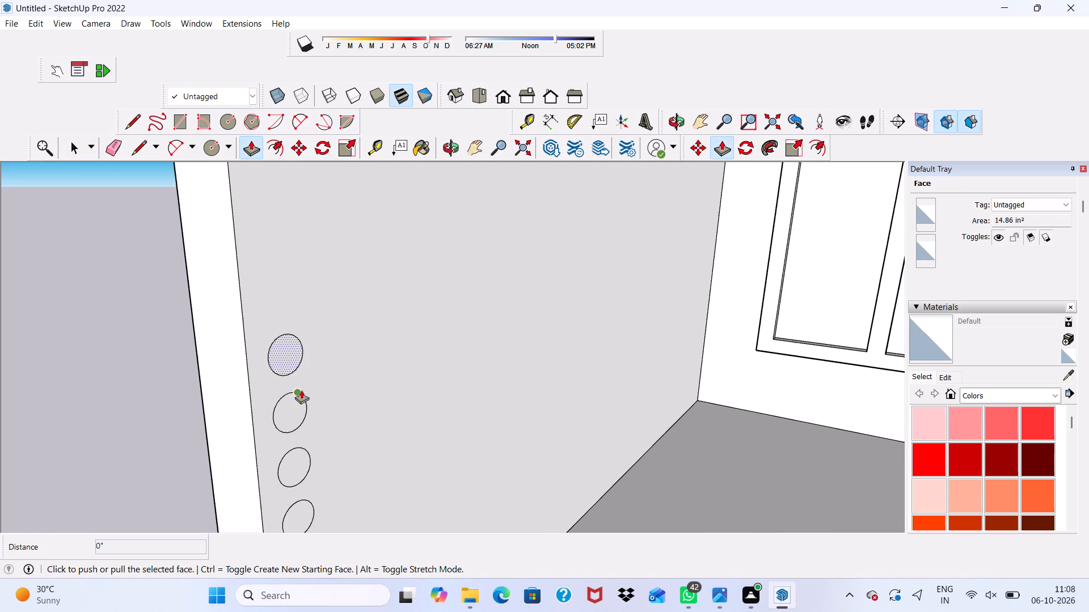
click(281, 350)
scroll(281, 350, down, 7)
scroll(368, 350, up, 1)
scroll(369, 351, down, 6)
scroll(470, 368, up, 1)
scroll(475, 374, down, 4)
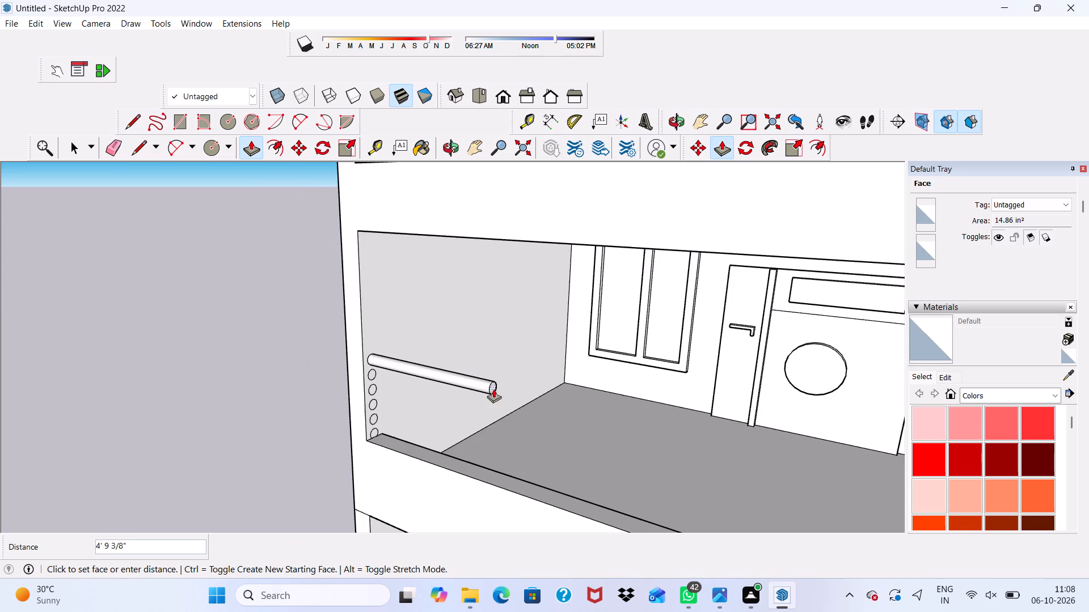
scroll(493, 389, down, 5)
scroll(522, 396, up, 1)
scroll(522, 396, down, 2)
scroll(791, 432, down, 9)
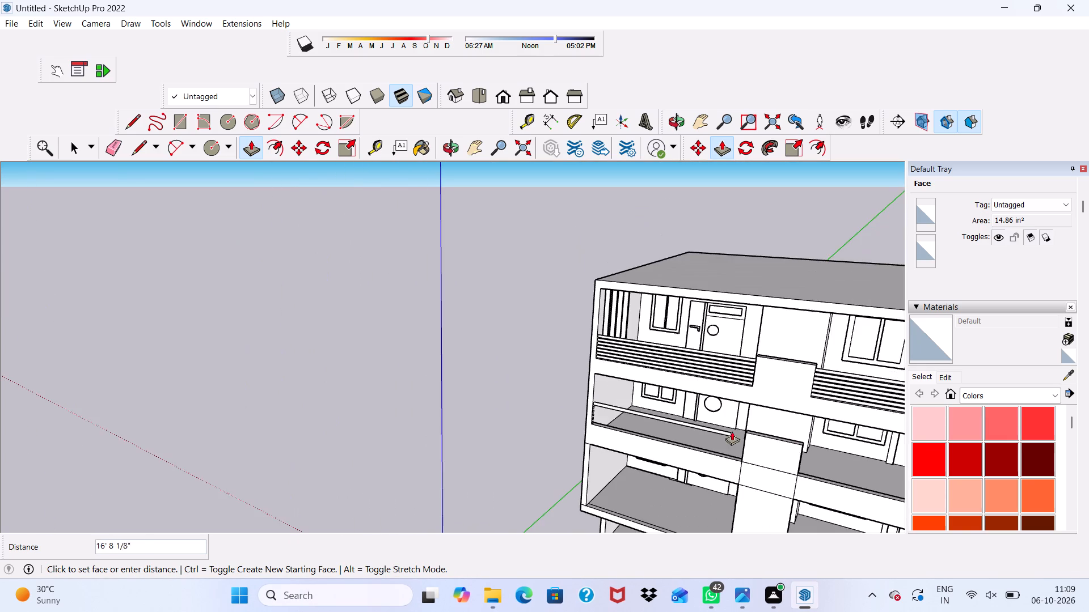
scroll(687, 401, down, 9)
scroll(800, 447, up, 8)
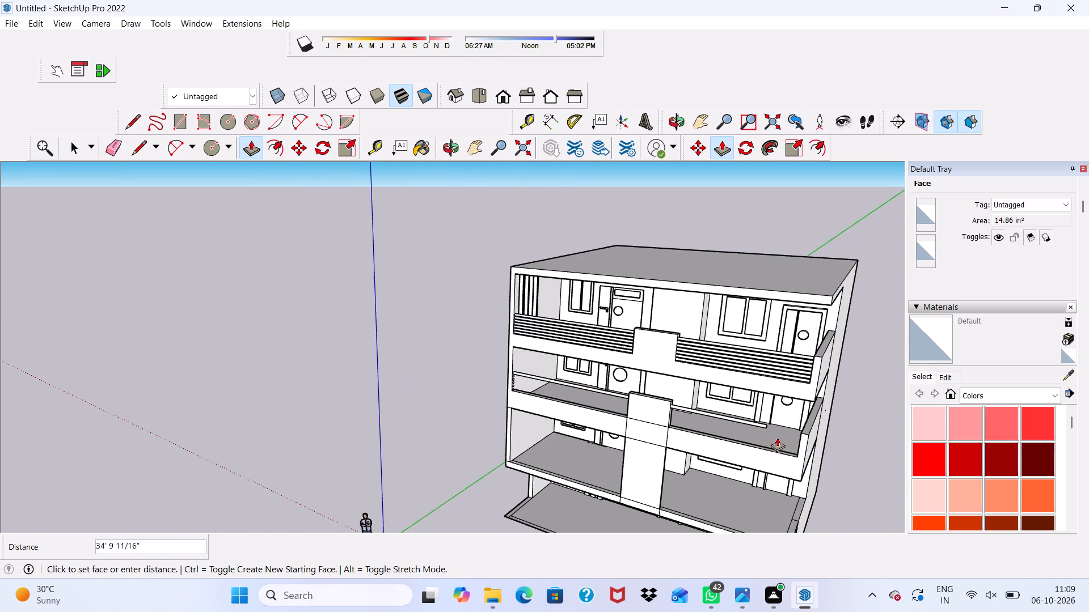
scroll(777, 437, up, 3)
scroll(825, 432, up, 9)
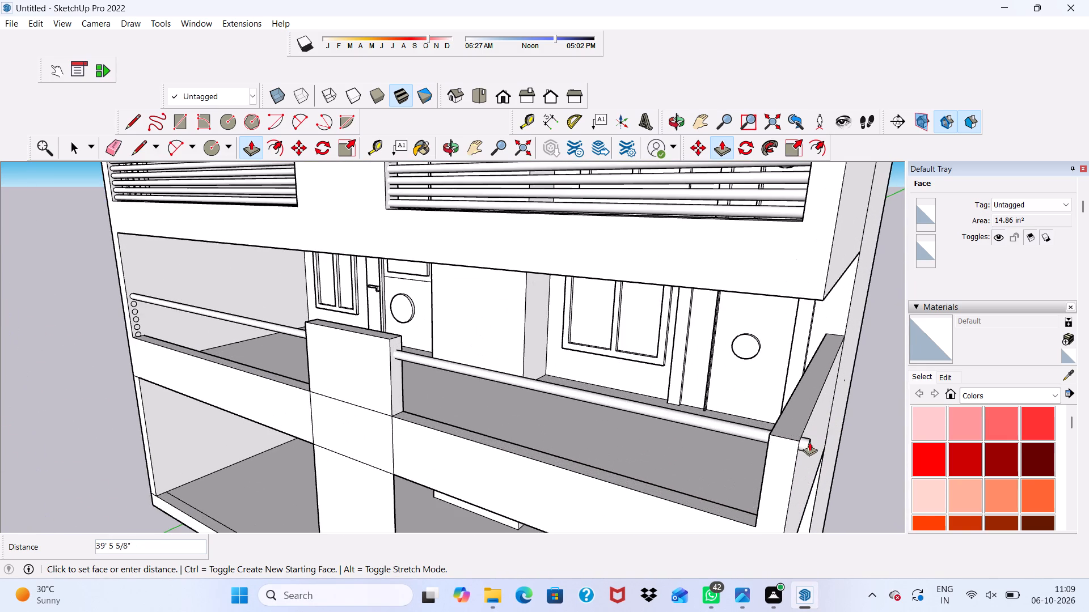
scroll(799, 446, up, 1)
click(798, 447)
scroll(779, 447, up, 1)
scroll(778, 447, down, 3)
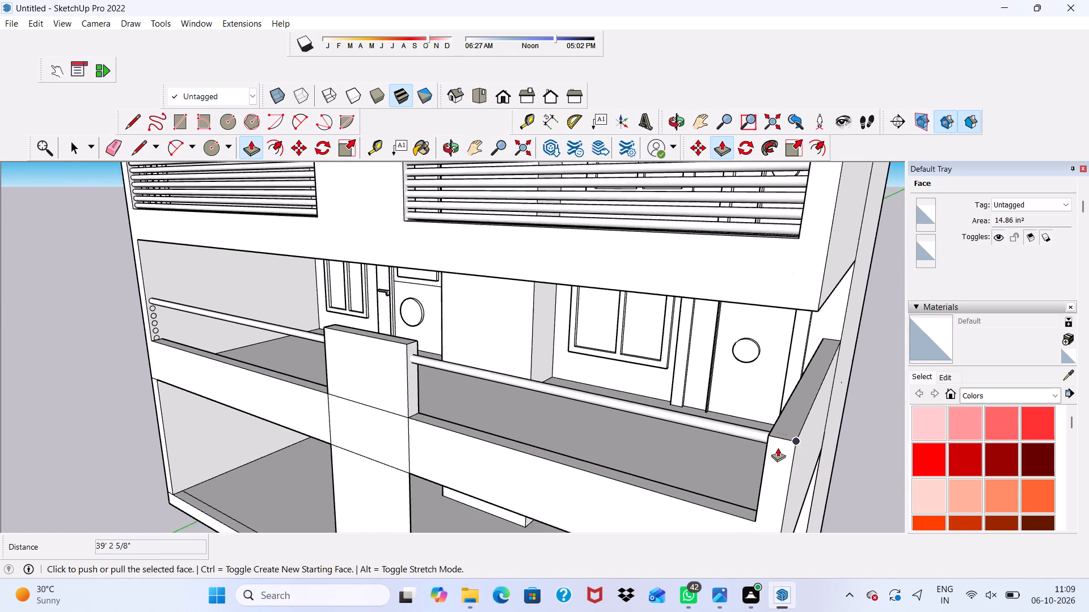
Extrude the second circle from the top about 38' 8 5/8" through the central pillar to the opposite side parapet as a rail.
middle_drag(778, 448, 900, 381)
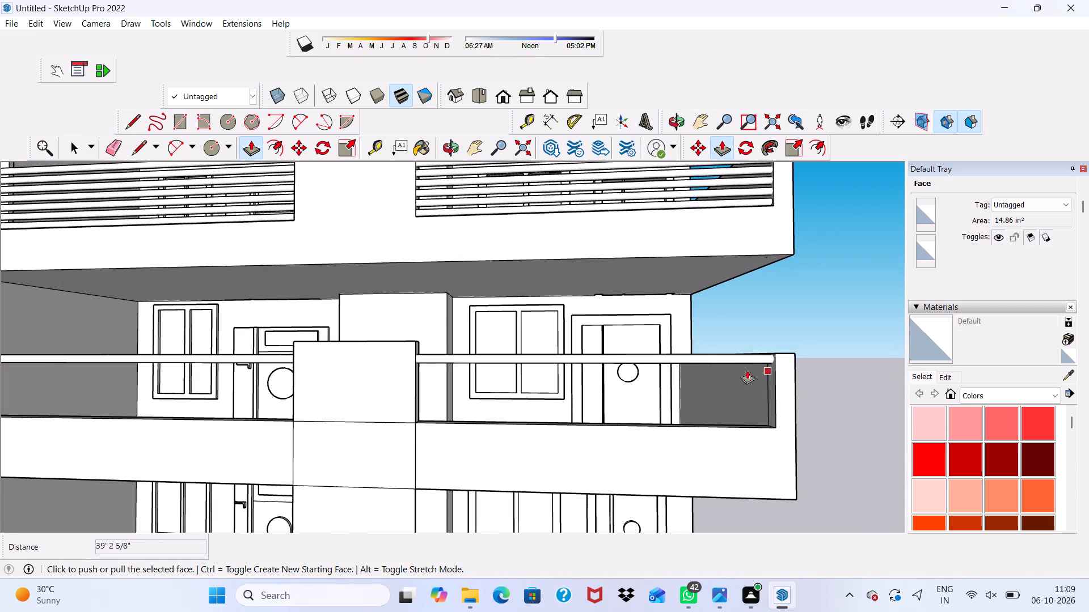
scroll(693, 384, down, 8)
scroll(291, 384, up, 4)
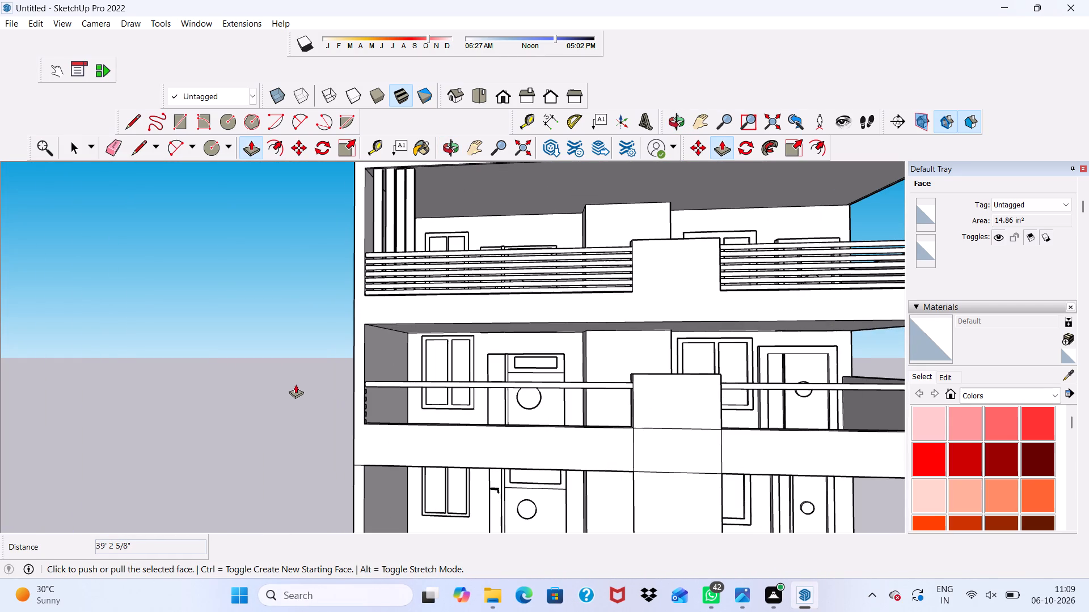
scroll(353, 386, up, 2)
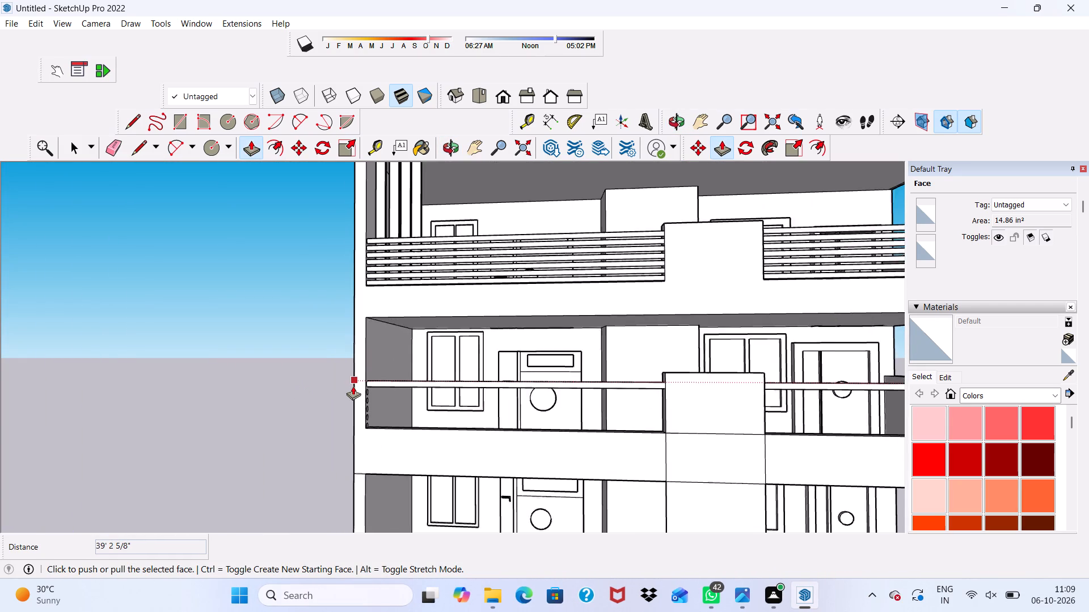
scroll(353, 386, up, 3)
middle_drag(379, 395, 313, 414)
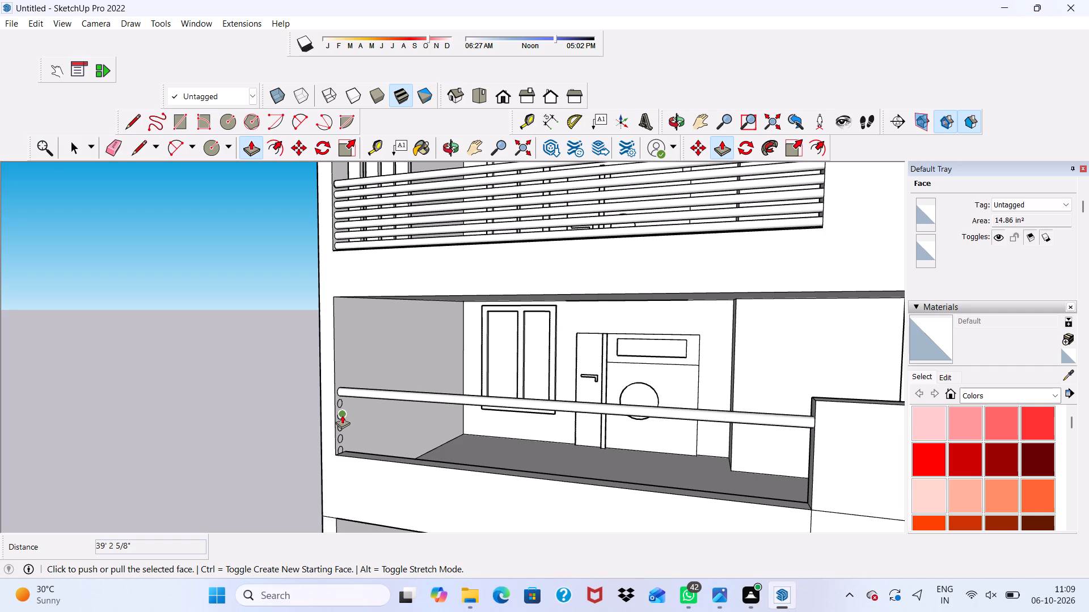
scroll(341, 423, up, 5)
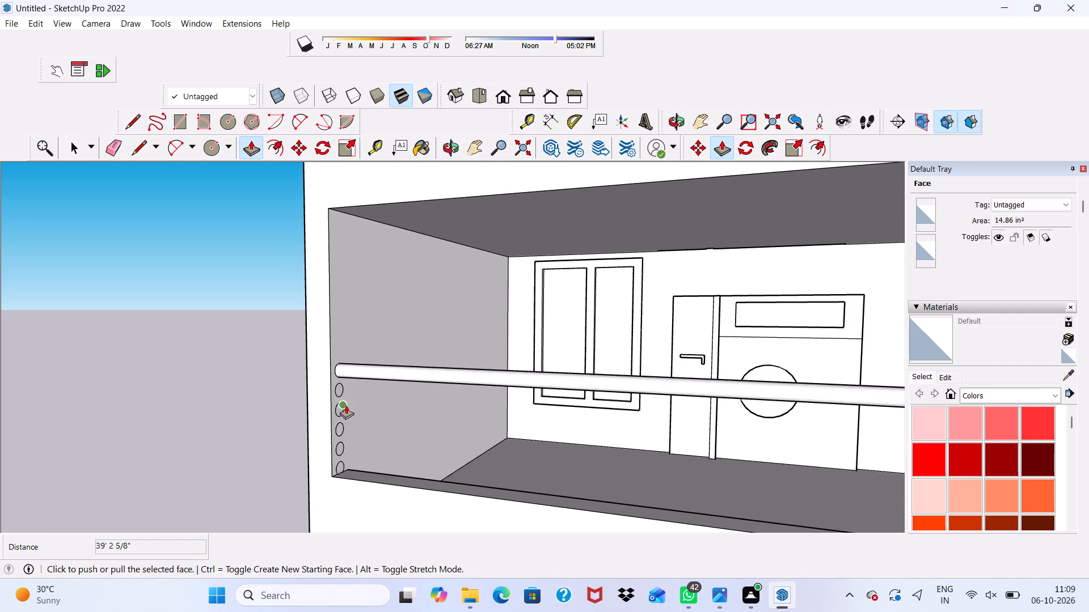
scroll(344, 402, up, 4)
key(space)
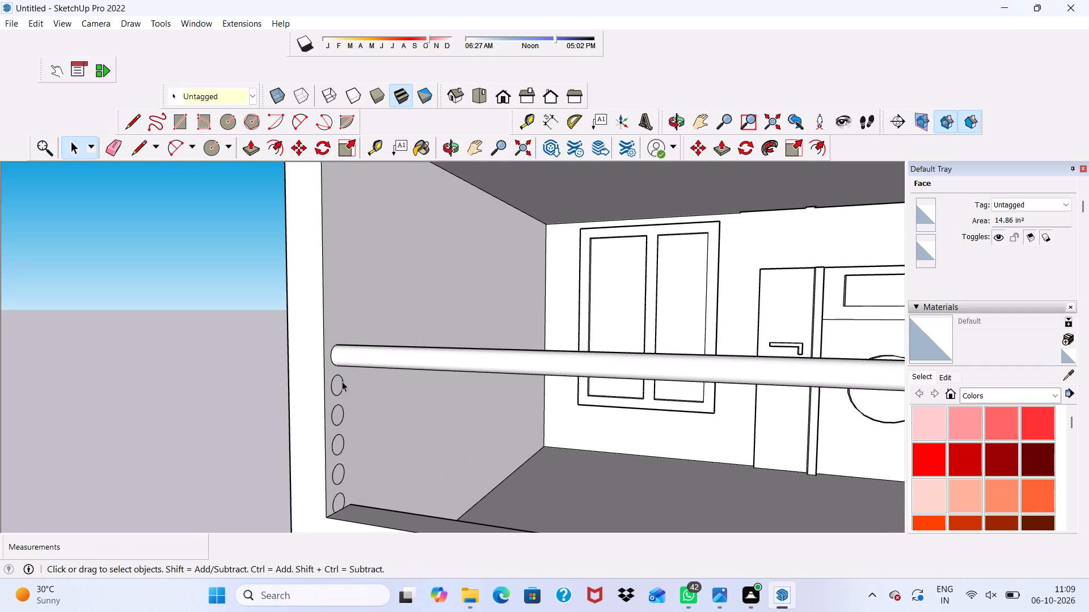
click(336, 386)
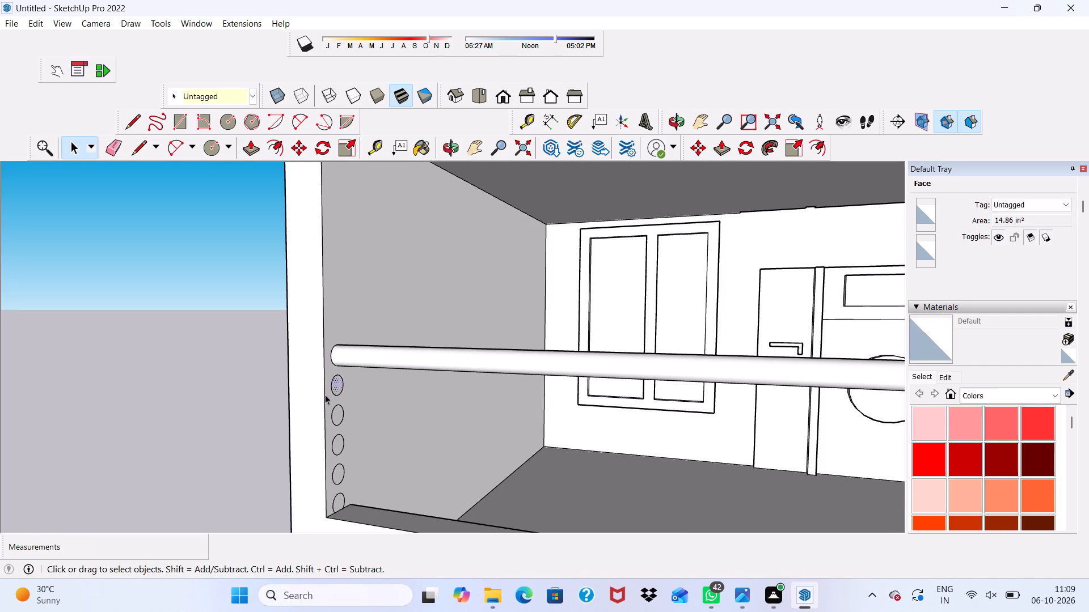
click(254, 148)
scroll(391, 481, up, 4)
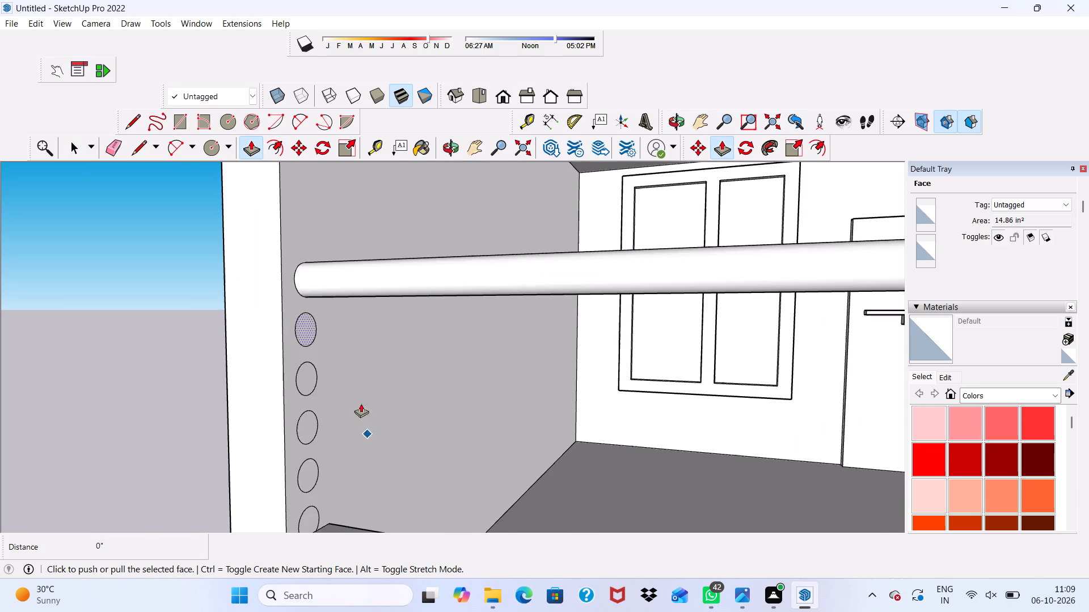
scroll(323, 330, up, 1)
click(309, 317)
scroll(364, 372, down, 8)
scroll(410, 383, up, 1)
scroll(410, 384, down, 5)
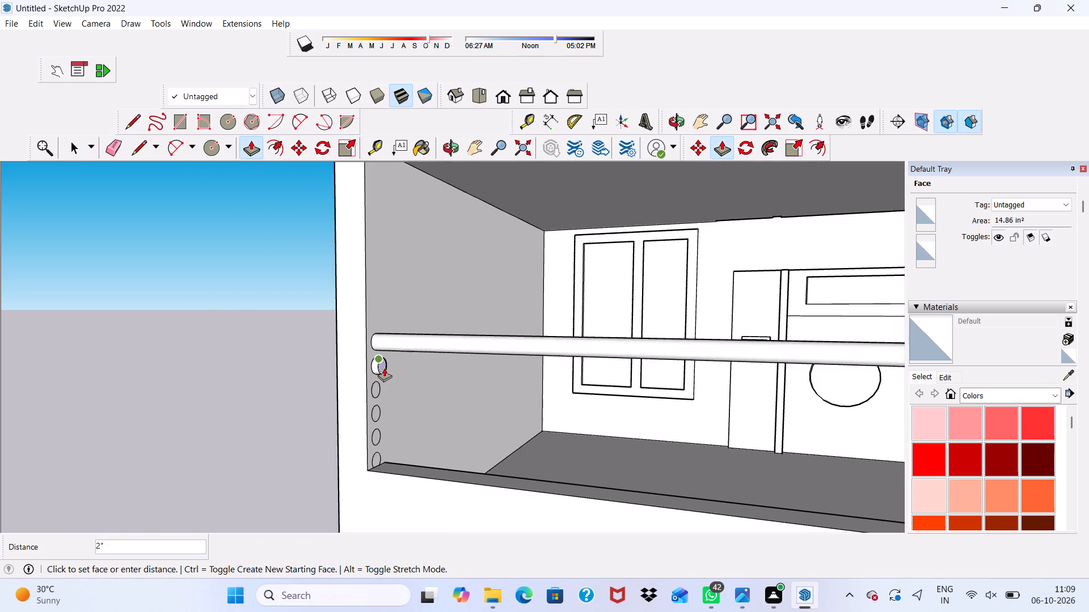
scroll(384, 368, down, 8)
scroll(534, 416, down, 12)
scroll(664, 420, up, 2)
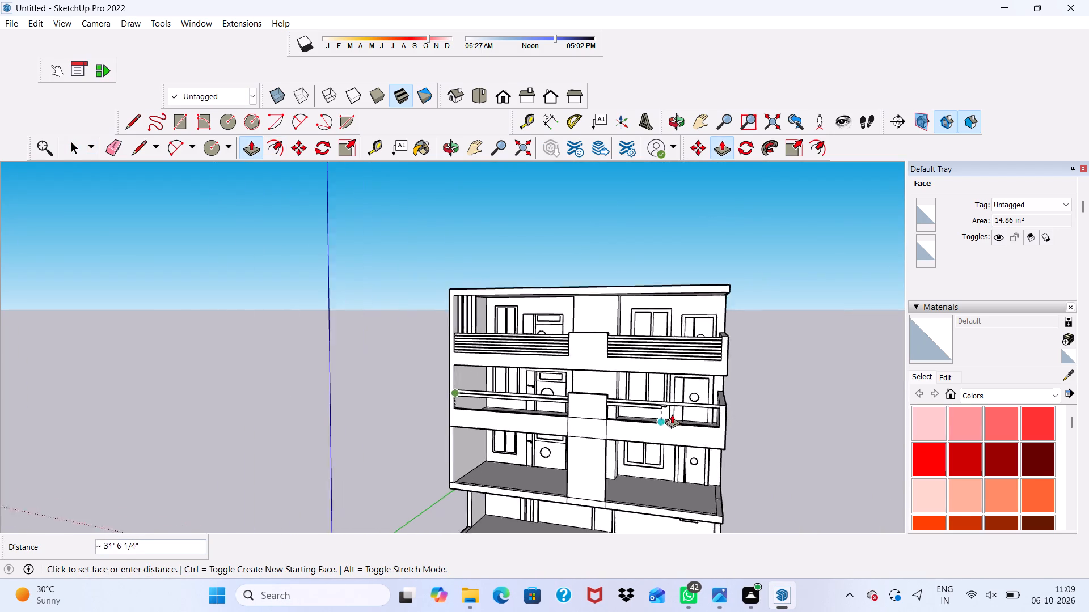
scroll(672, 414, up, 7)
scroll(740, 402, up, 3)
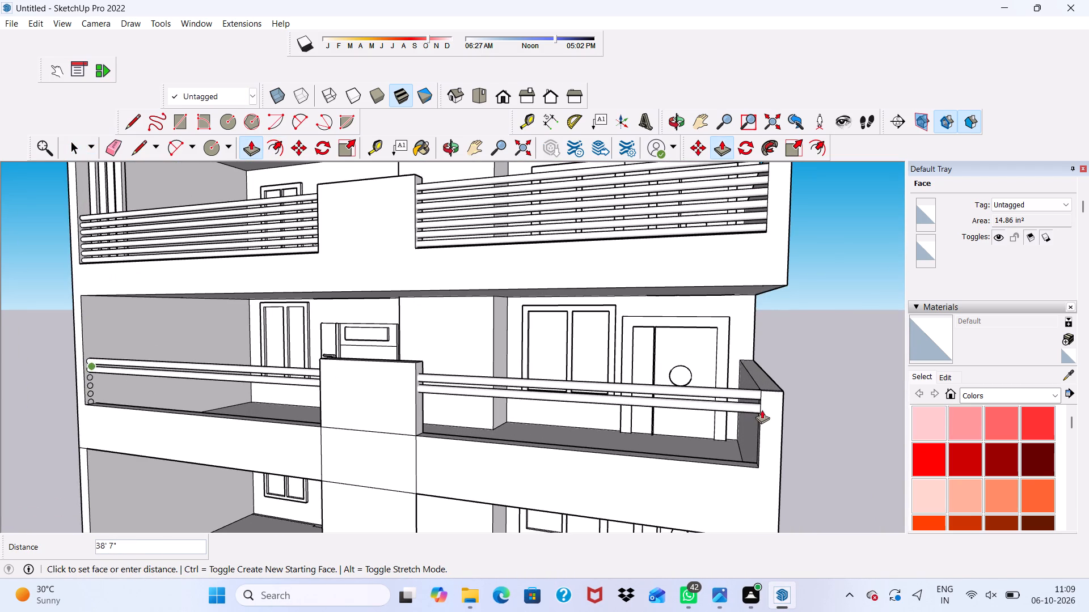
click(766, 409)
Extrude the third circle from the top about 38' 6 3/4" along the balcony's front to the opposite side parapet as a rail.
scroll(262, 382, up, 4)
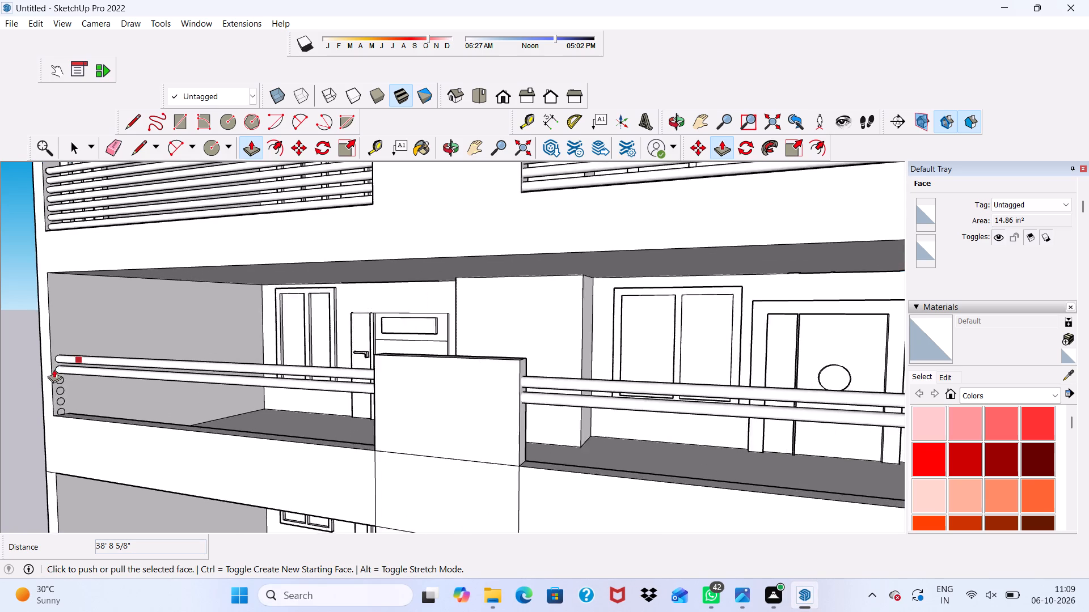
scroll(54, 369, up, 3)
scroll(53, 386, down, 1)
scroll(53, 386, up, 7)
click(73, 377)
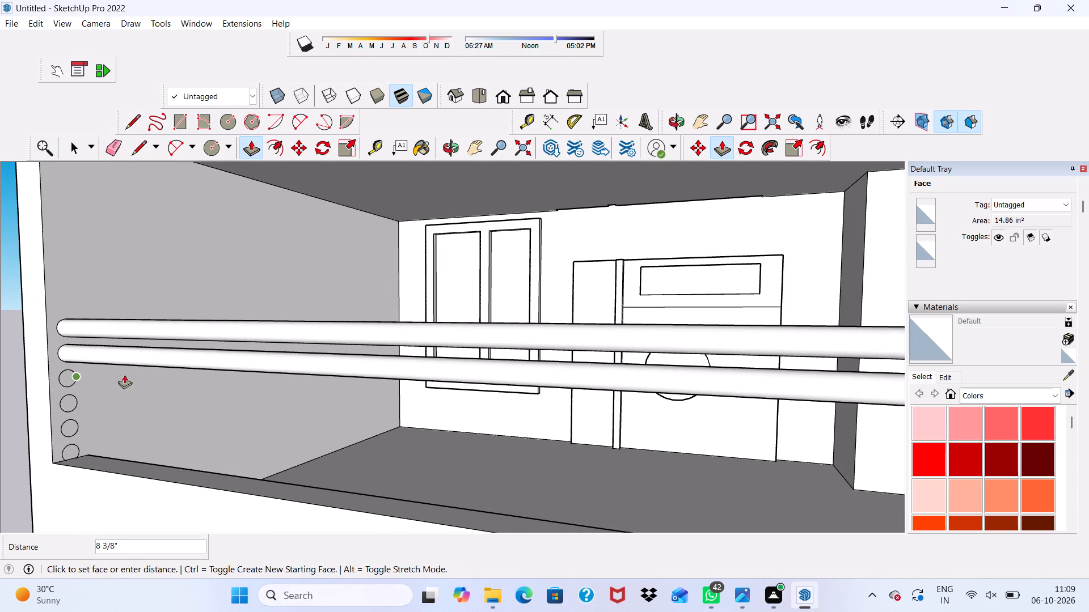
scroll(156, 388, down, 2)
key(space)
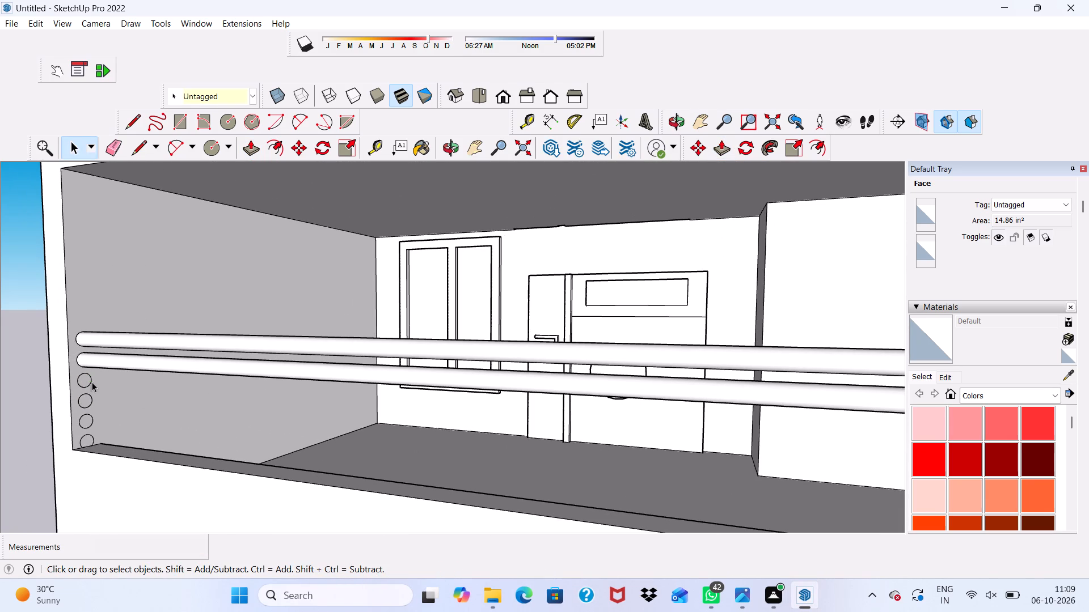
click(87, 382)
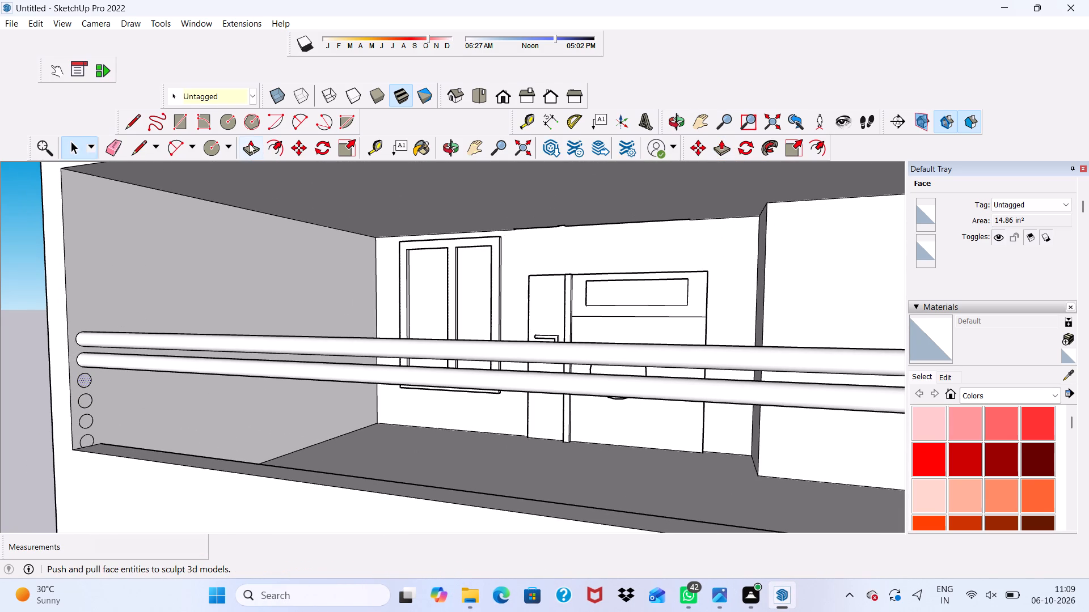
click(248, 142)
scroll(86, 379, up, 8)
click(96, 373)
scroll(149, 371, down, 2)
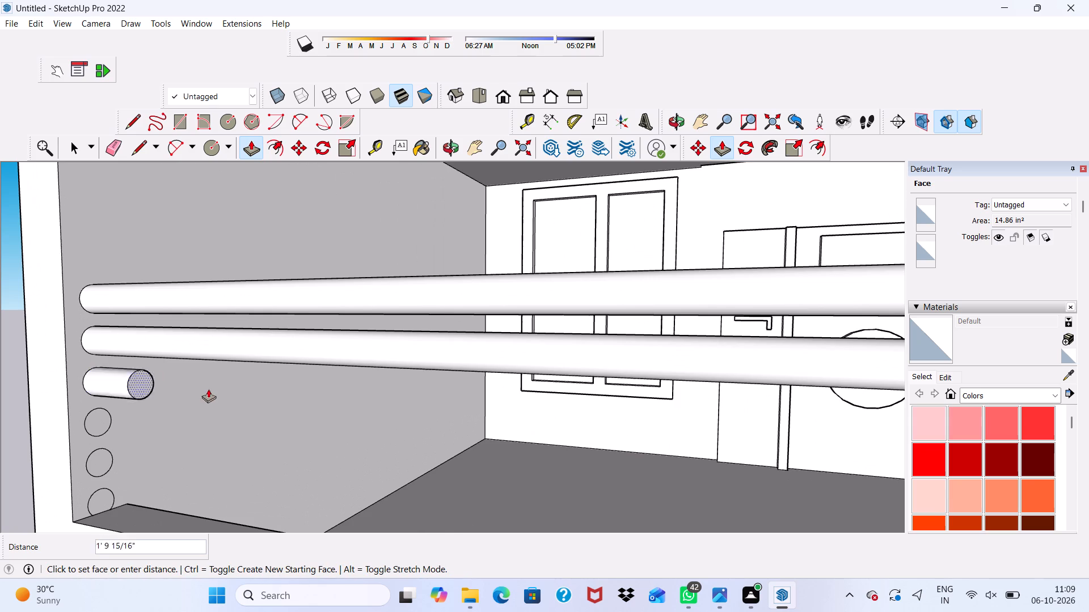
scroll(208, 389, down, 16)
scroll(503, 402, up, 1)
scroll(521, 400, down, 6)
scroll(526, 410, up, 1)
scroll(523, 418, down, 6)
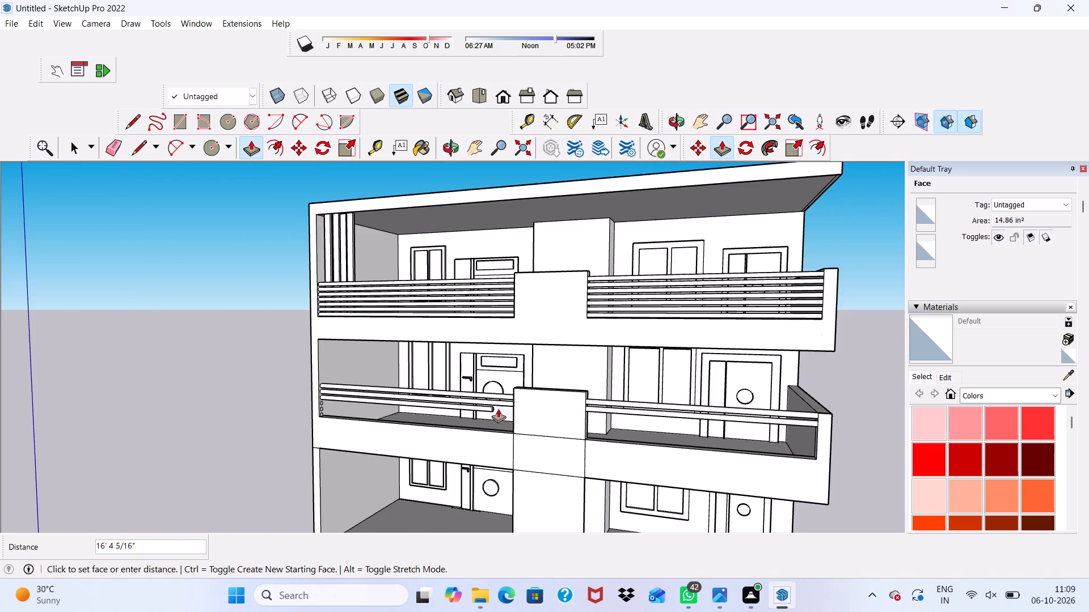
scroll(498, 409, down, 2)
scroll(665, 427, up, 4)
scroll(721, 414, up, 5)
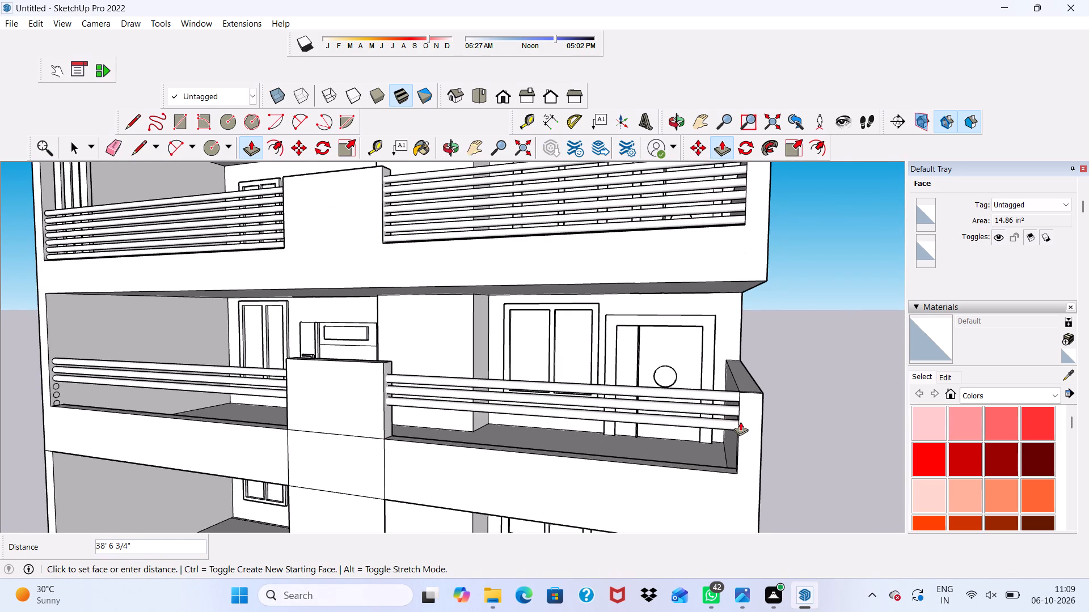
click(740, 422)
Extrude the fourth circle from the top about 38' 11 1/8" through the central pillar to the opposite side parapet as a rail.
scroll(52, 373, up, 16)
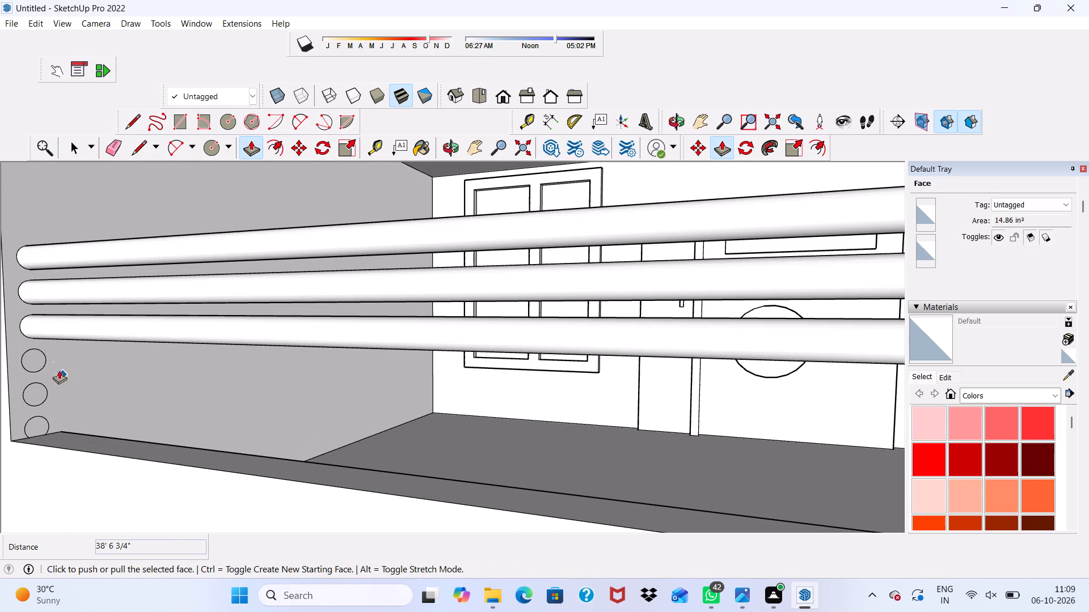
click(38, 356)
key(space)
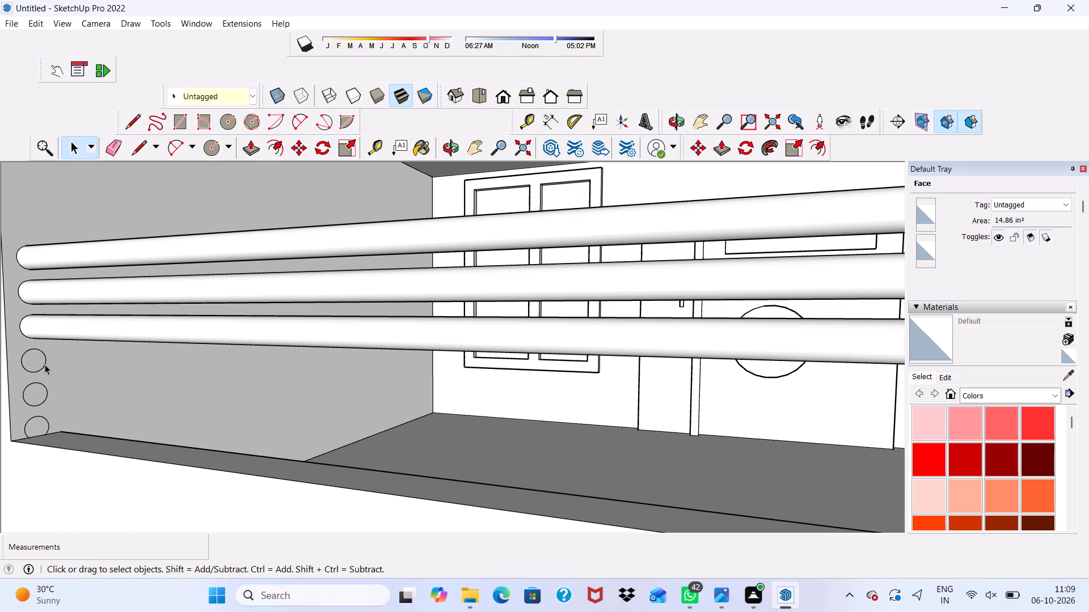
click(31, 358)
click(263, 141)
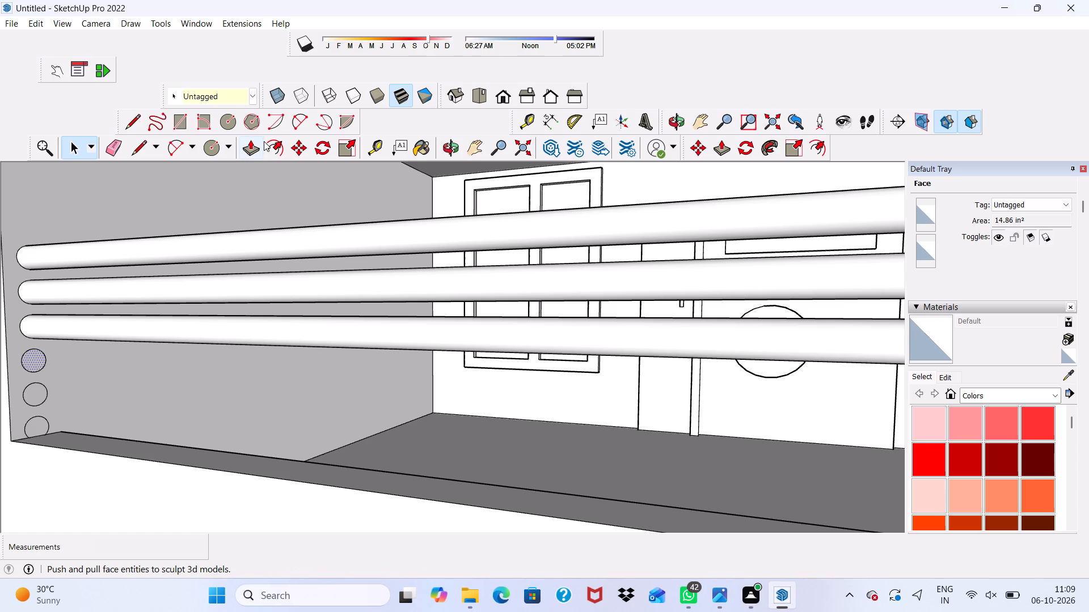
scroll(0, 387, up, 3)
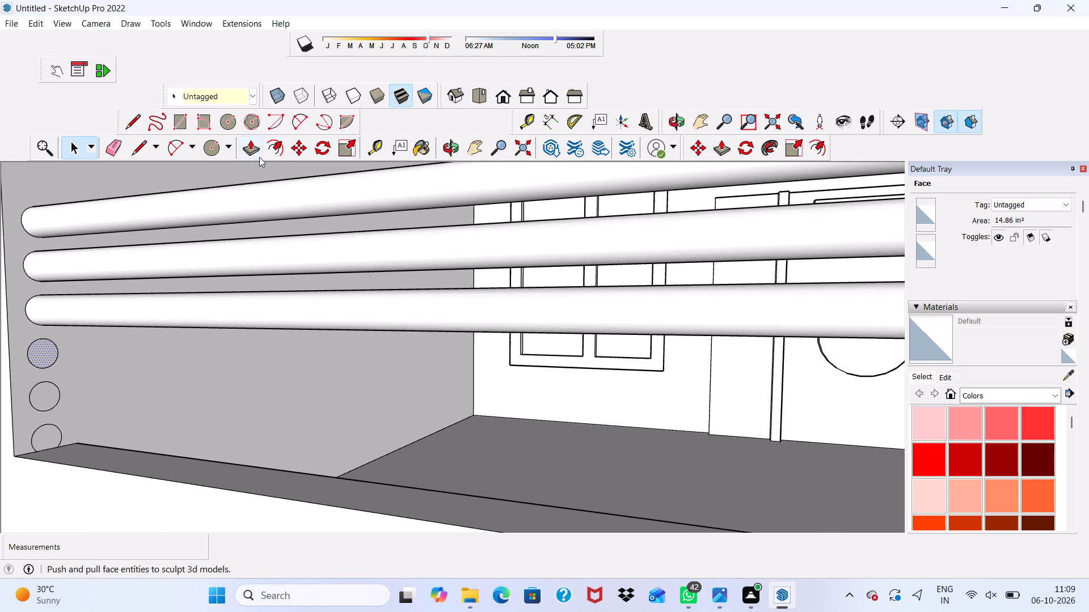
click(251, 146)
scroll(85, 332, up, 3)
click(35, 364)
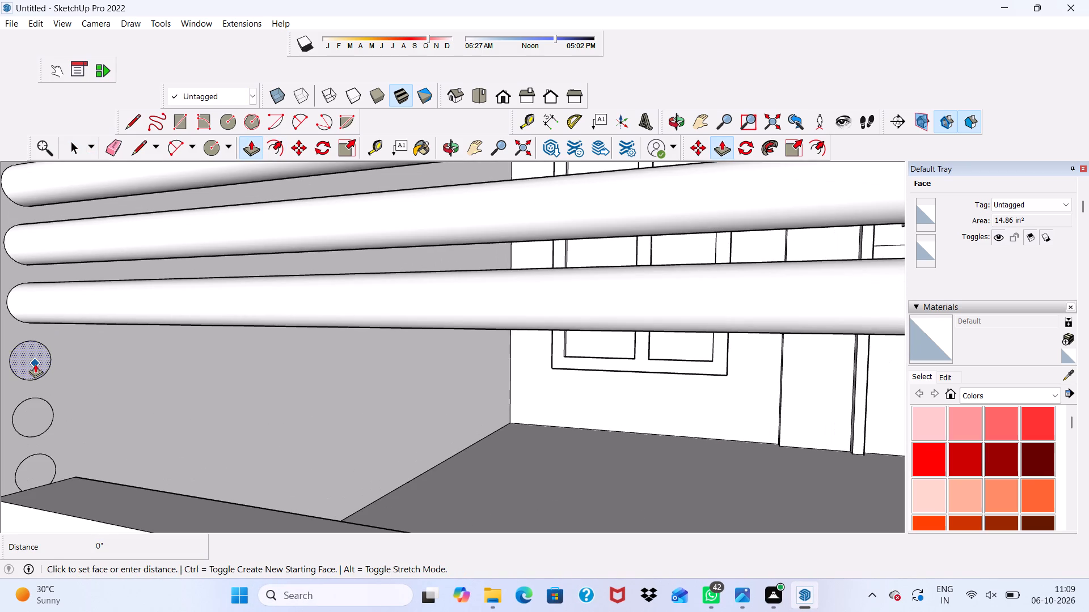
scroll(92, 367, down, 7)
scroll(166, 374, up, 1)
scroll(166, 376, down, 11)
scroll(163, 361, up, 1)
scroll(196, 364, down, 4)
scroll(195, 373, up, 1)
scroll(195, 381, down, 13)
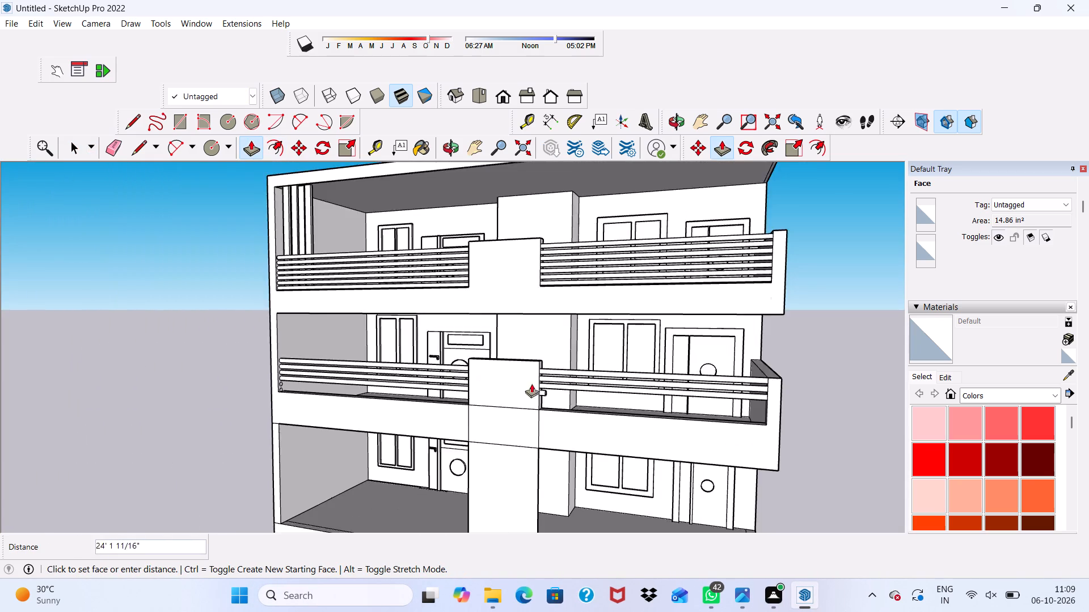
scroll(531, 384, down, 4)
scroll(577, 414, up, 4)
scroll(652, 407, up, 7)
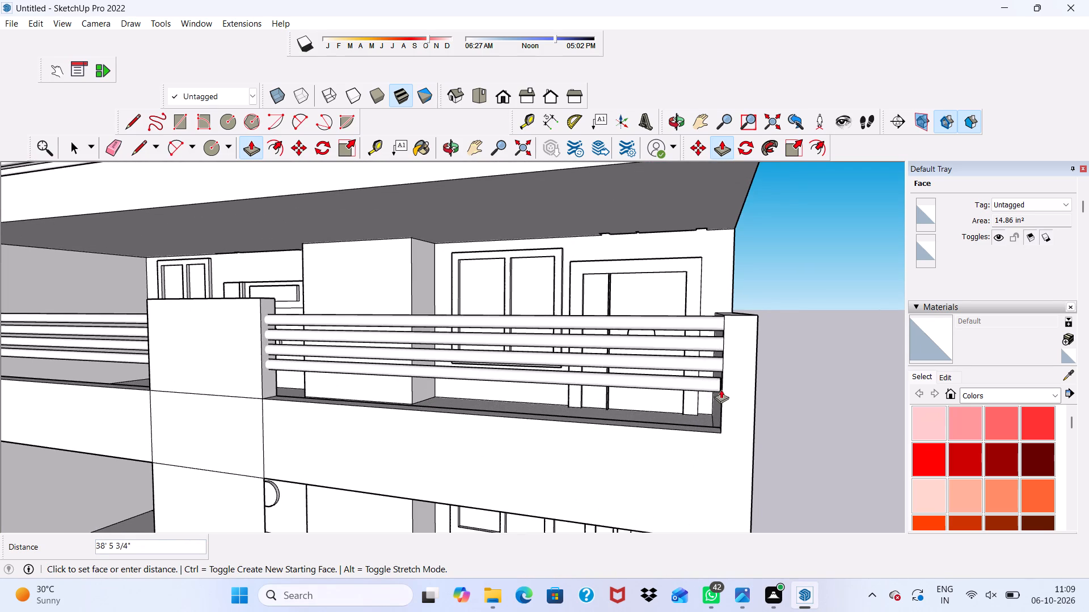
click(740, 384)
Extrude the fifth circle from the top about 38' 8 13/16" along the balcony's front to the opposite side parapet as a rail.
scroll(328, 396, down, 6)
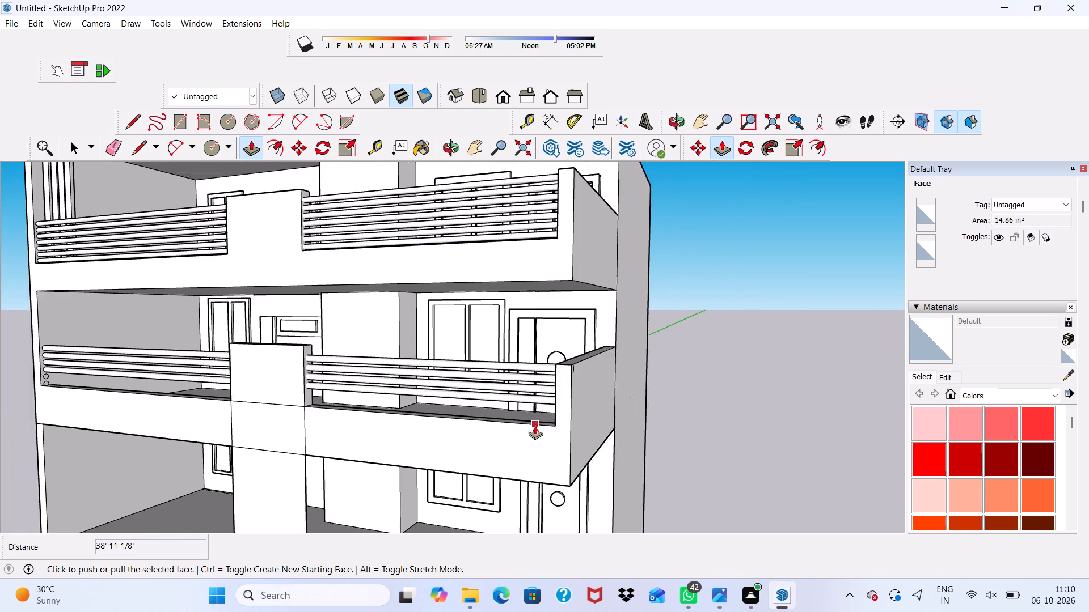
scroll(535, 426, down, 3)
scroll(199, 375, up, 13)
drag(154, 398, 149, 399)
scroll(150, 399, up, 8)
key(space)
click(142, 394)
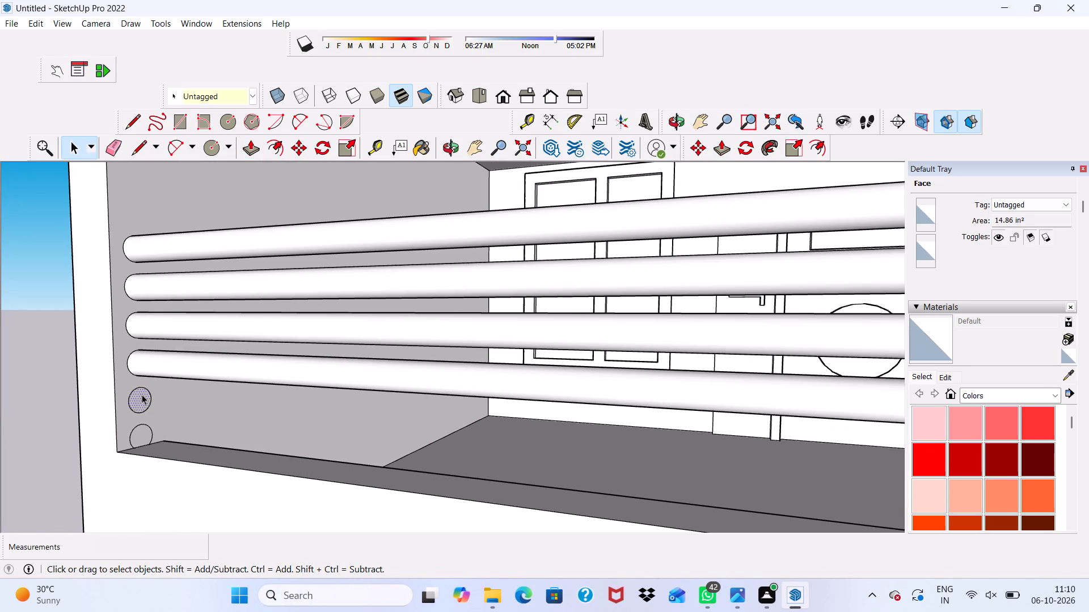
click(248, 152)
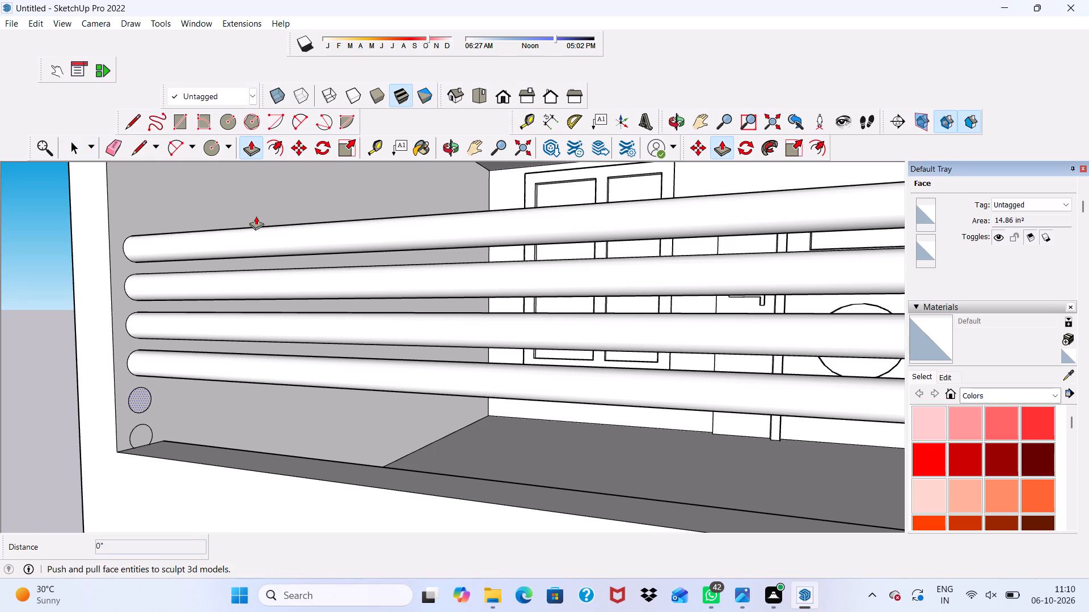
click(136, 394)
scroll(202, 422, down, 5)
scroll(265, 401, up, 1)
scroll(265, 402, down, 6)
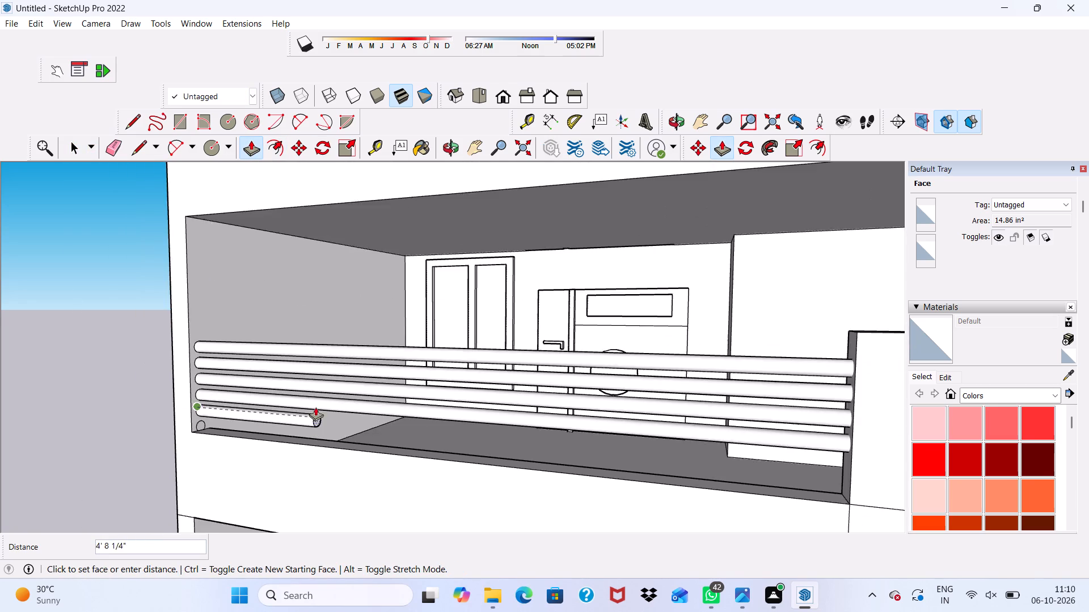
scroll(315, 407, down, 3)
scroll(316, 411, up, 1)
scroll(320, 417, down, 4)
scroll(672, 450, down, 9)
scroll(585, 414, up, 1)
scroll(632, 411, down, 2)
scroll(758, 431, up, 4)
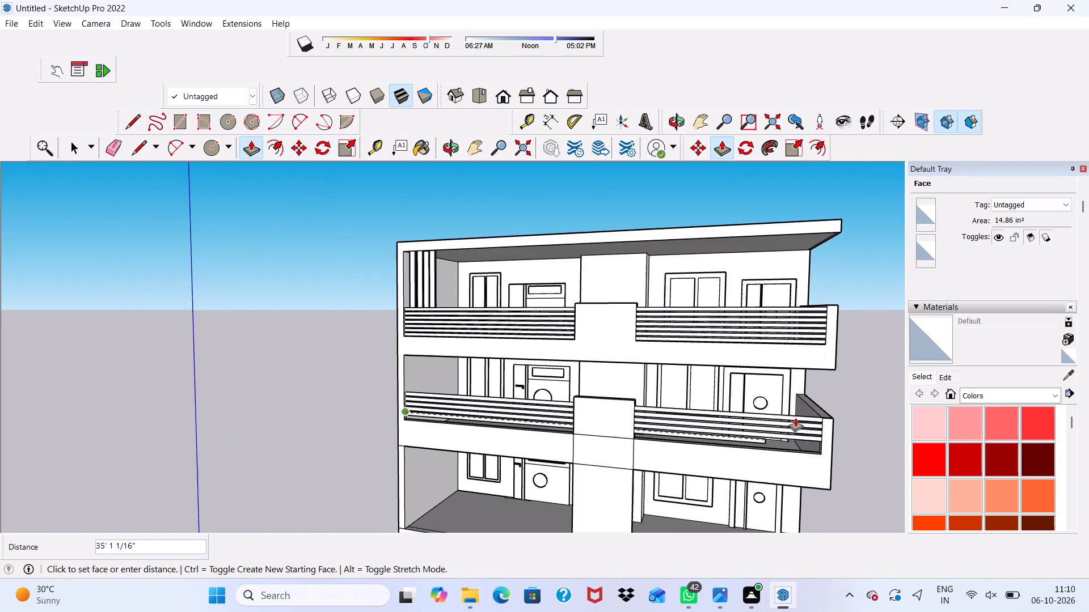
scroll(795, 418, up, 5)
scroll(837, 456, up, 2)
click(831, 464)
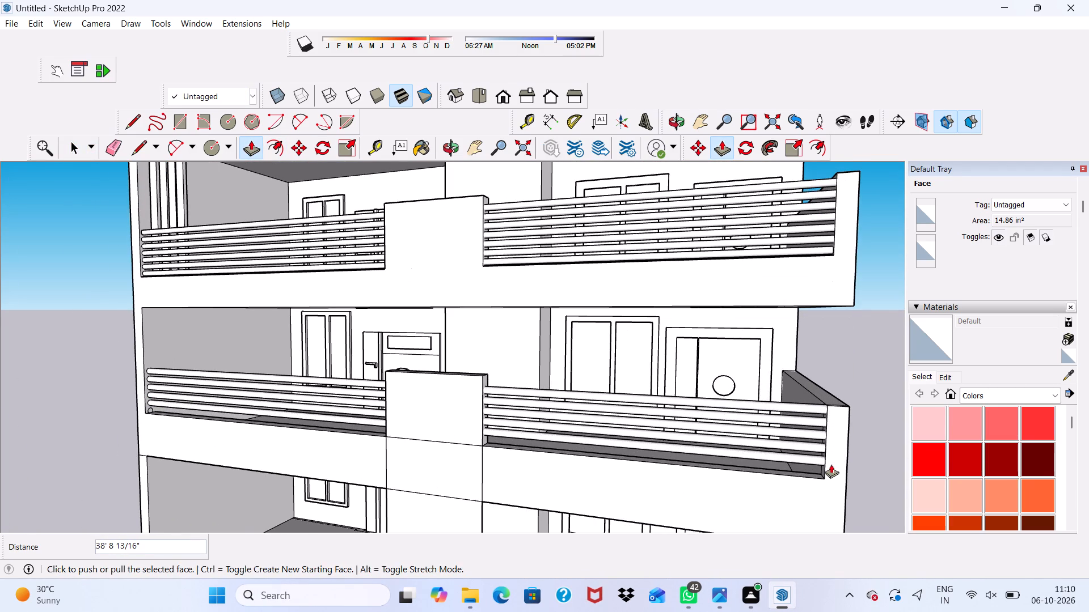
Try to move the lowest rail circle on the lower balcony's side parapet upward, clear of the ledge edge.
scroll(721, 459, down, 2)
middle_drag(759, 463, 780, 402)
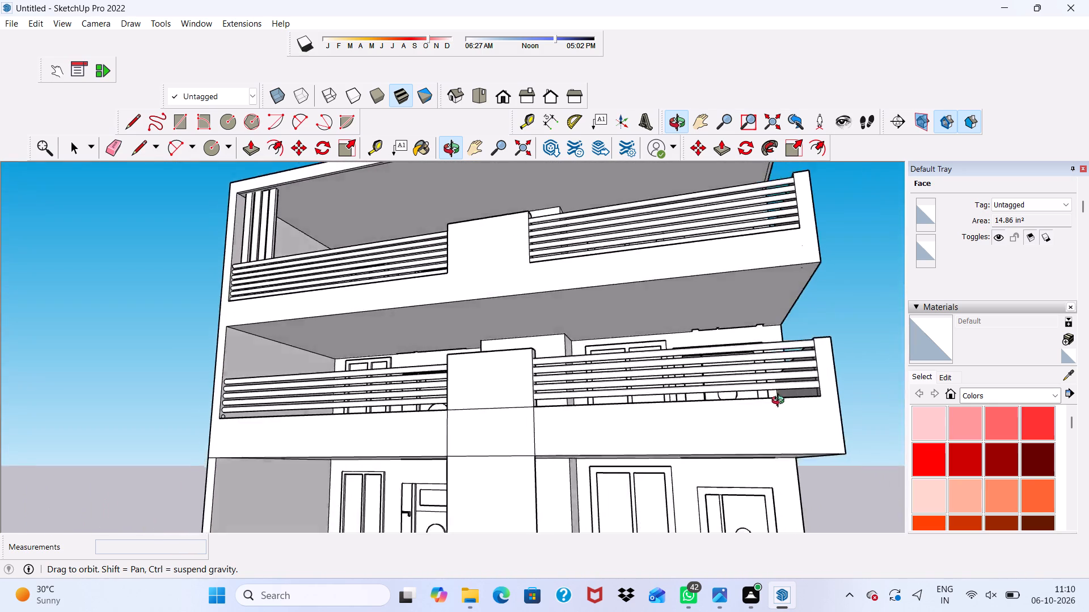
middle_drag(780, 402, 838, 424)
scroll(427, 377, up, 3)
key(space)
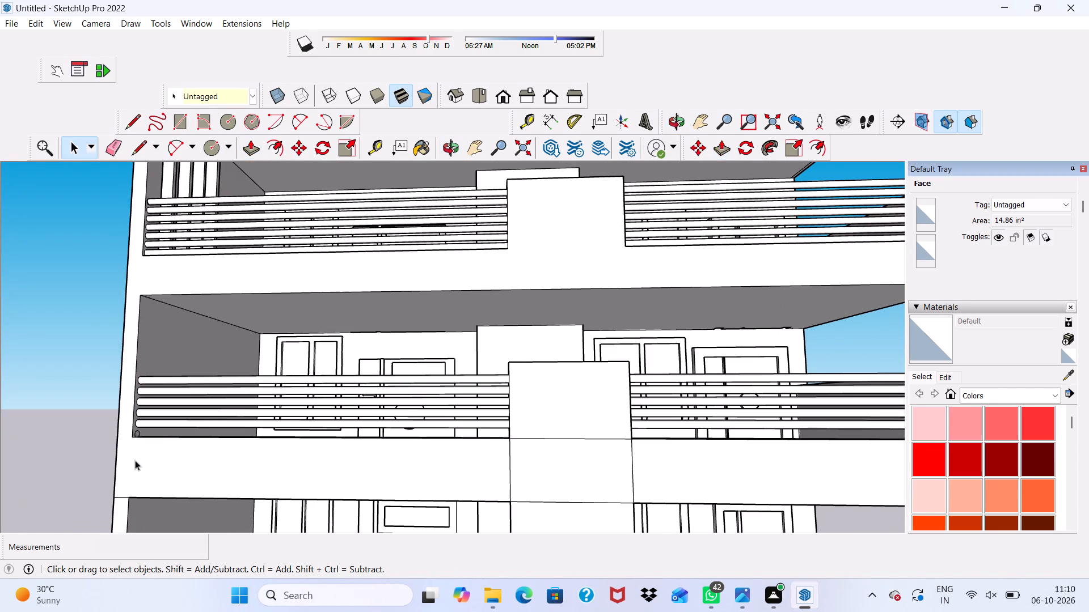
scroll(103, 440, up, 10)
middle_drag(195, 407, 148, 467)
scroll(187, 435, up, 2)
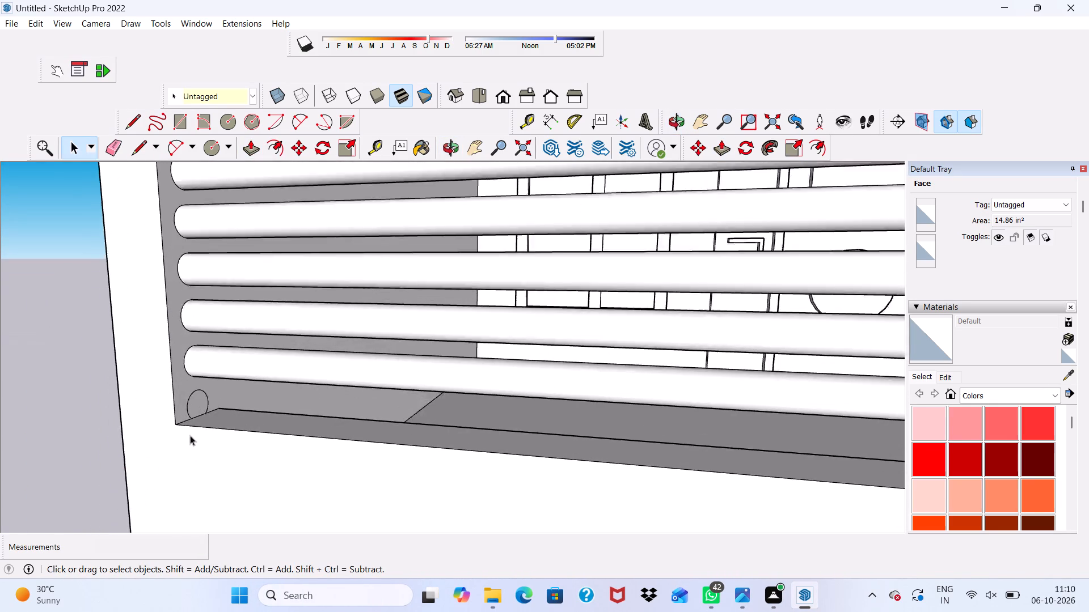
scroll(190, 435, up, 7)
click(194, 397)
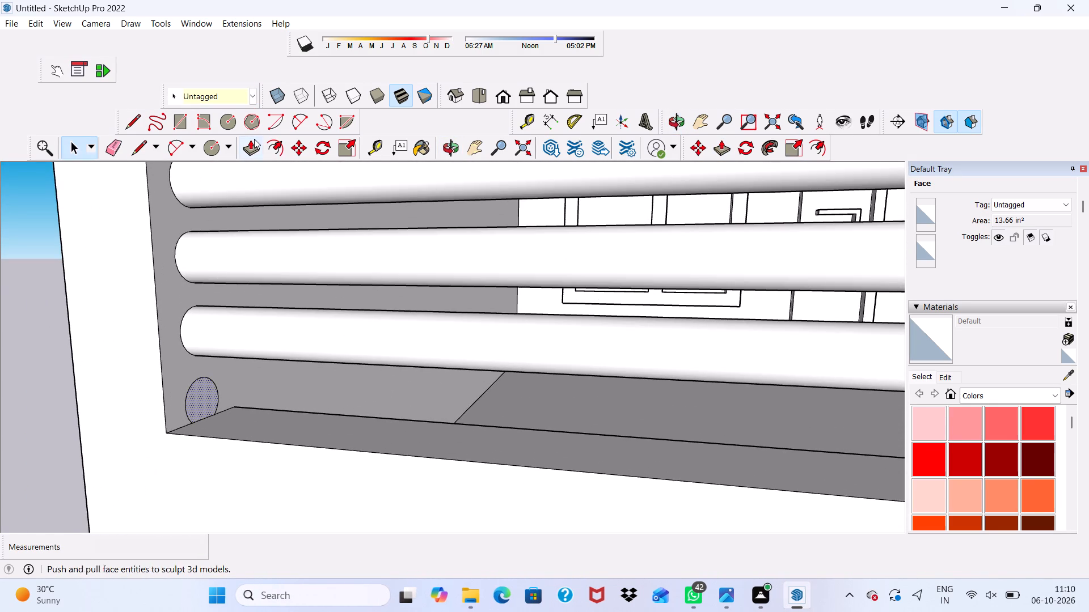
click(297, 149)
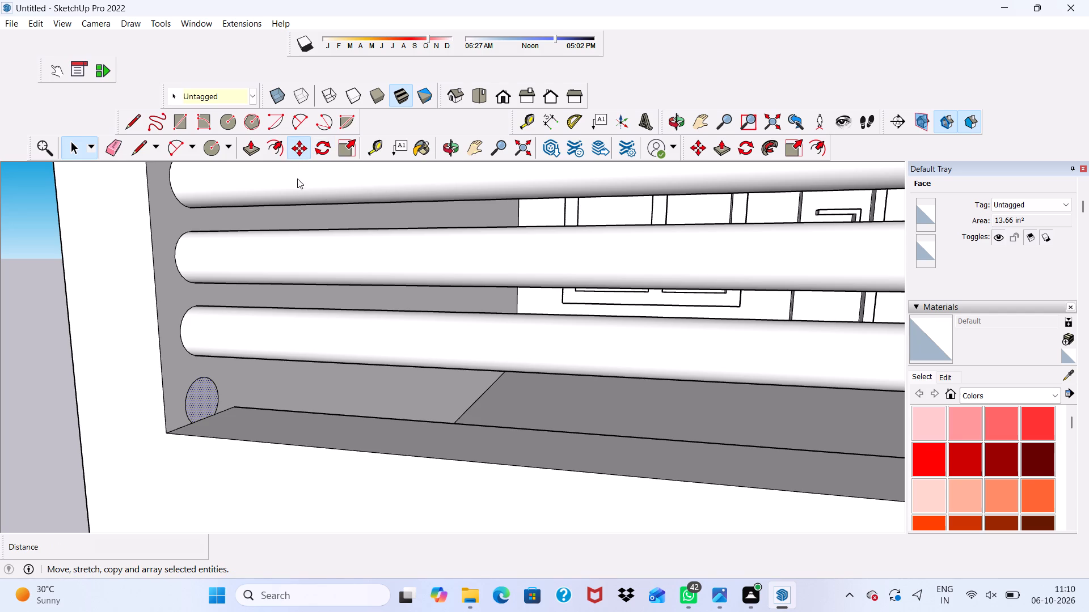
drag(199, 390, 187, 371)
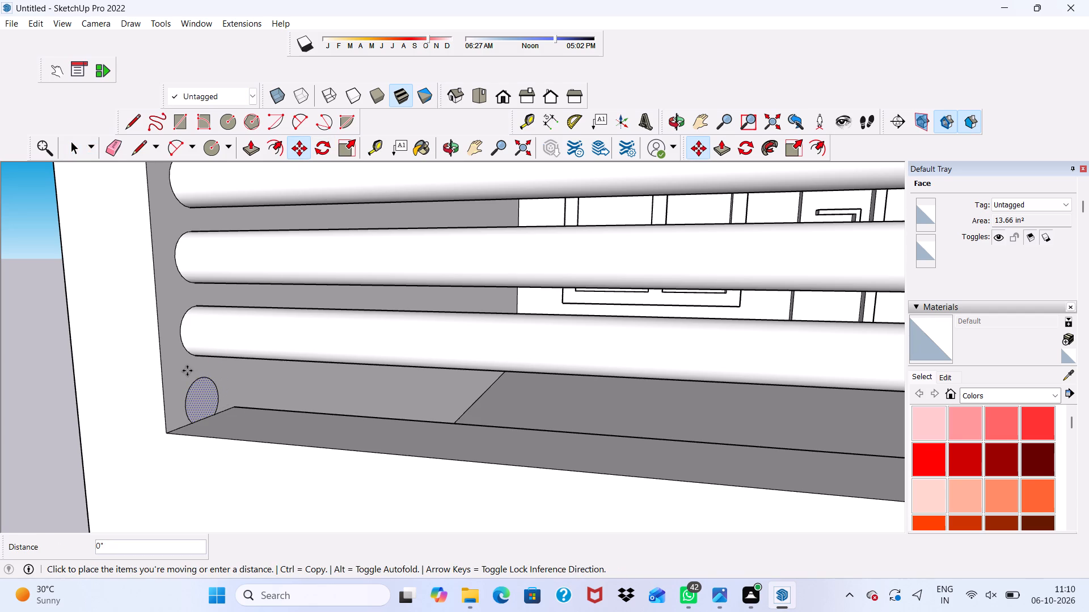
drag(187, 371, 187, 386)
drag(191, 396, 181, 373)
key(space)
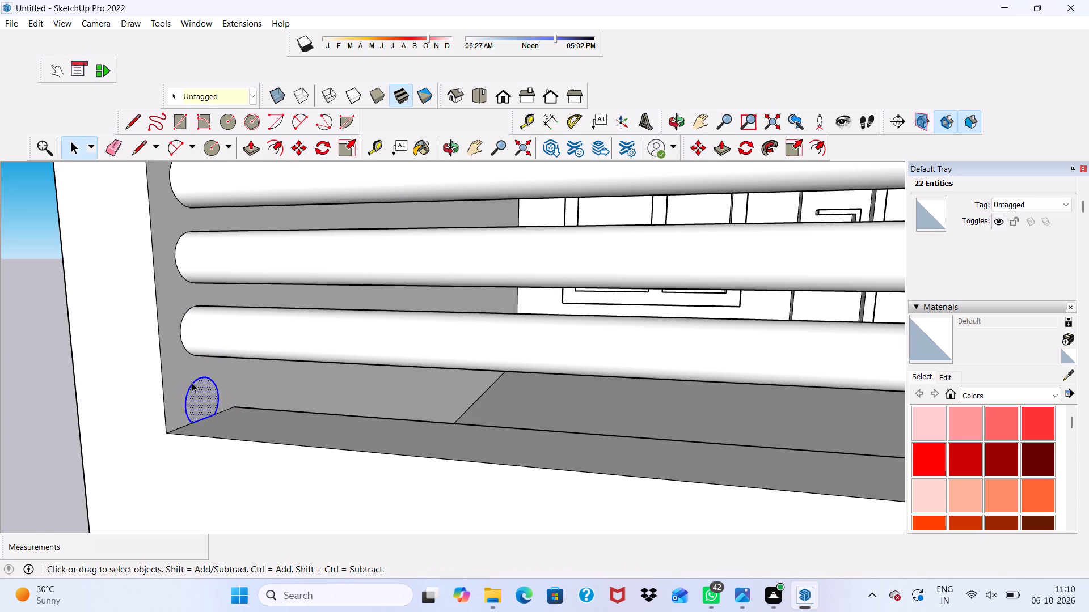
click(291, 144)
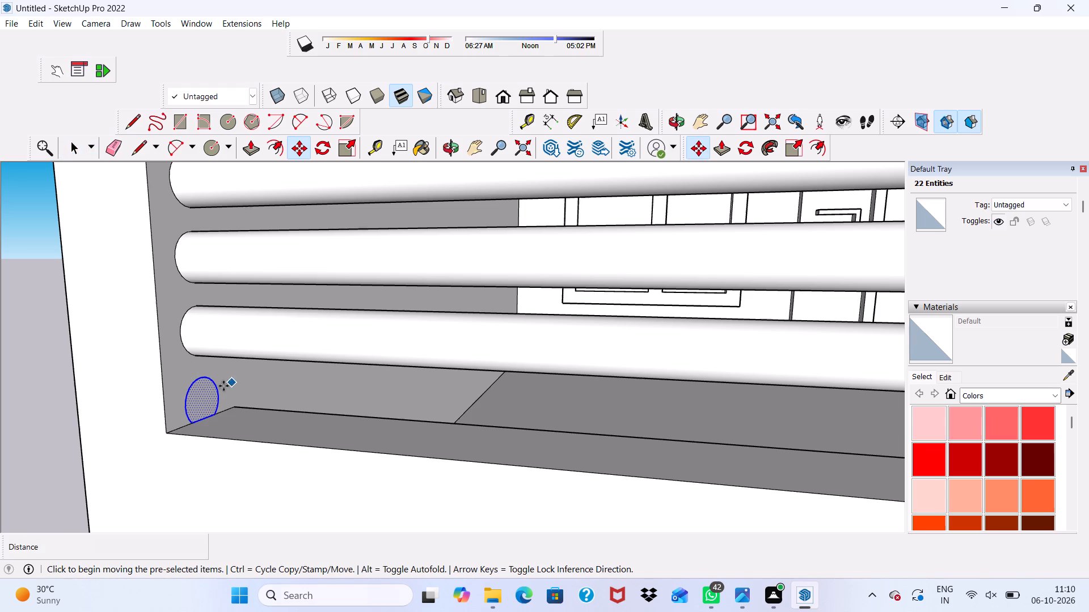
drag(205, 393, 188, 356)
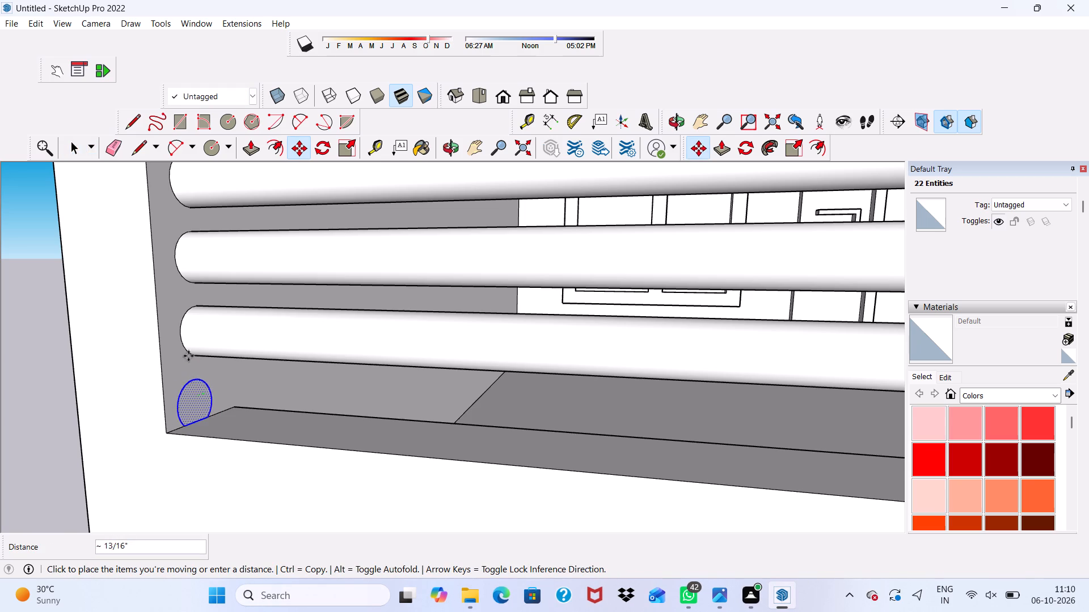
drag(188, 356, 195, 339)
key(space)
Extrude the sixth circle from the top about 38' 9 1/4" along the balcony's front to the opposite side parapet as a rail.
scroll(197, 393, up, 1)
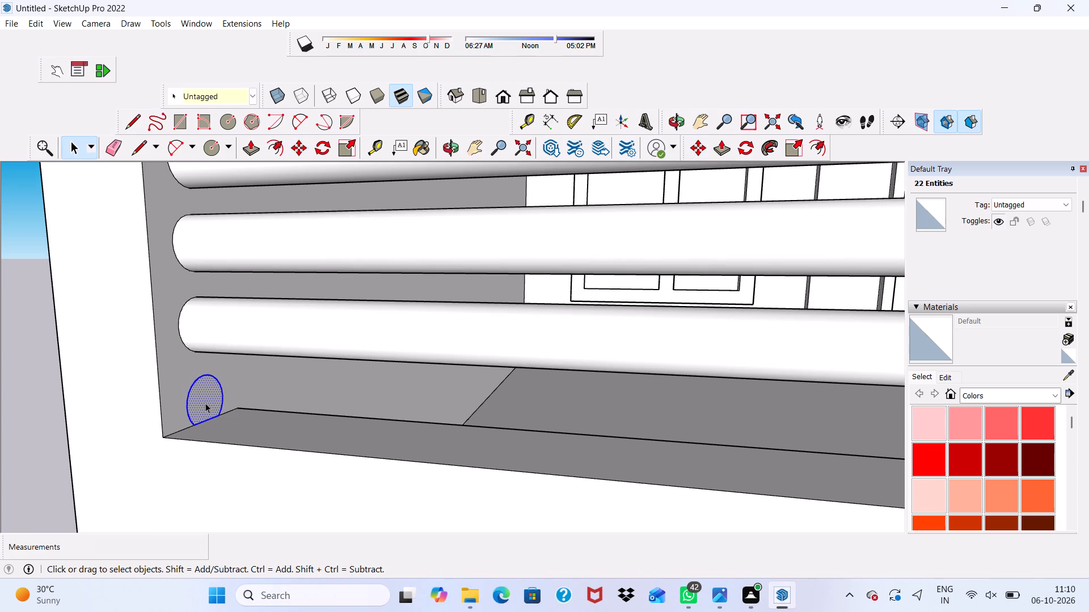
click(205, 403)
click(207, 392)
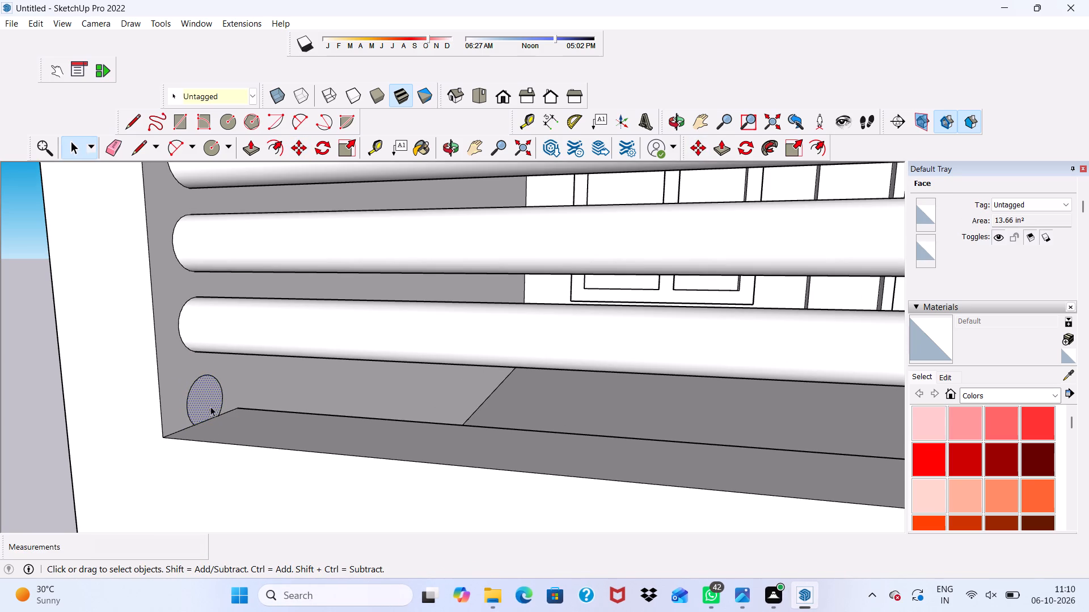
click(248, 146)
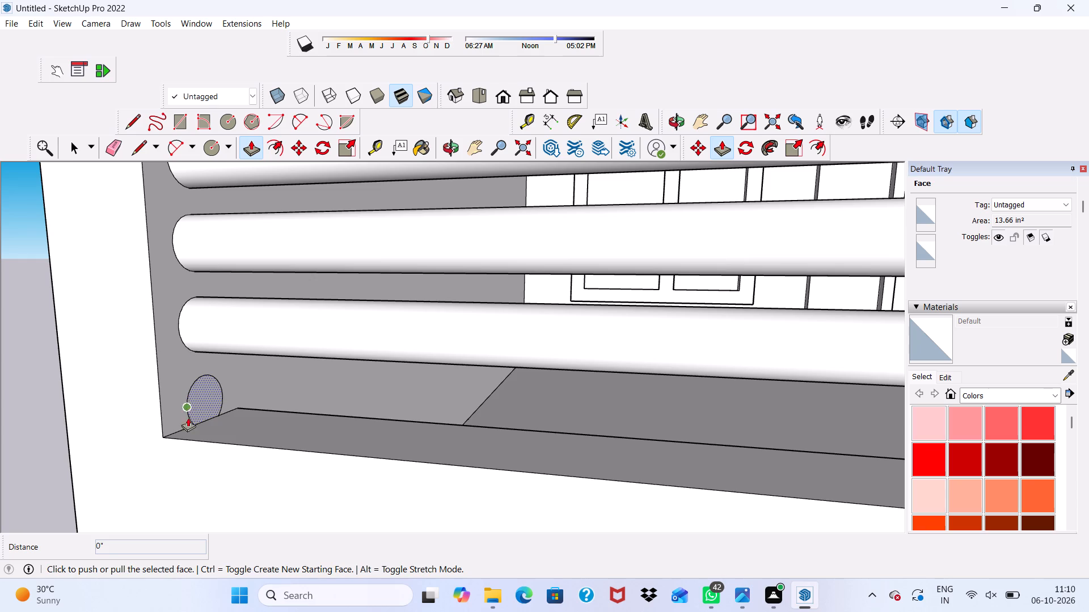
click(205, 394)
scroll(306, 398, down, 4)
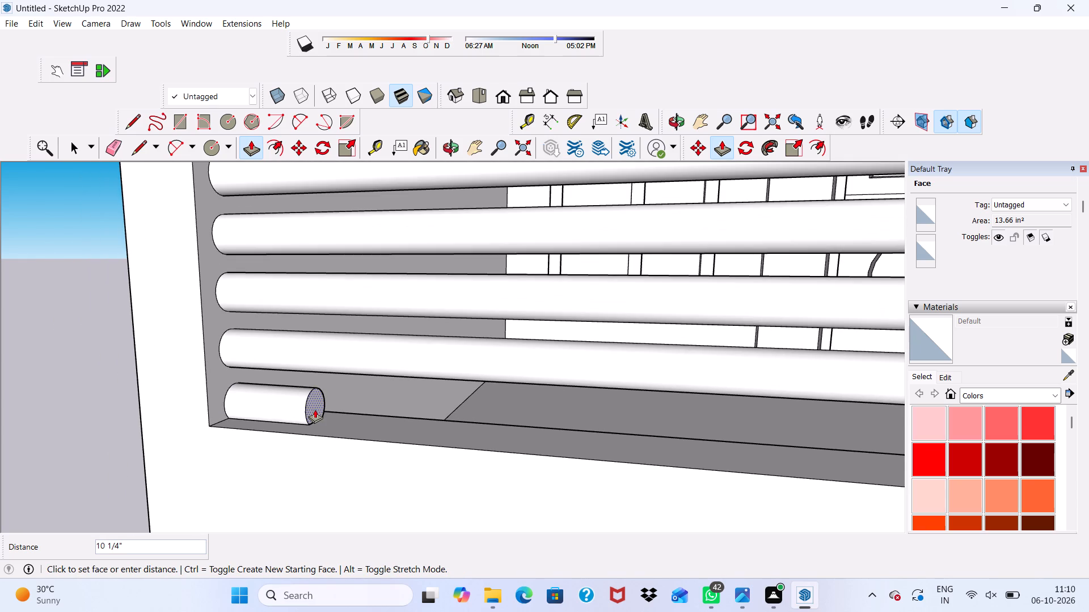
scroll(315, 409, down, 2)
scroll(315, 409, up, 1)
scroll(315, 409, down, 14)
scroll(444, 394, up, 1)
scroll(444, 395, down, 1)
scroll(467, 391, up, 1)
scroll(467, 391, down, 9)
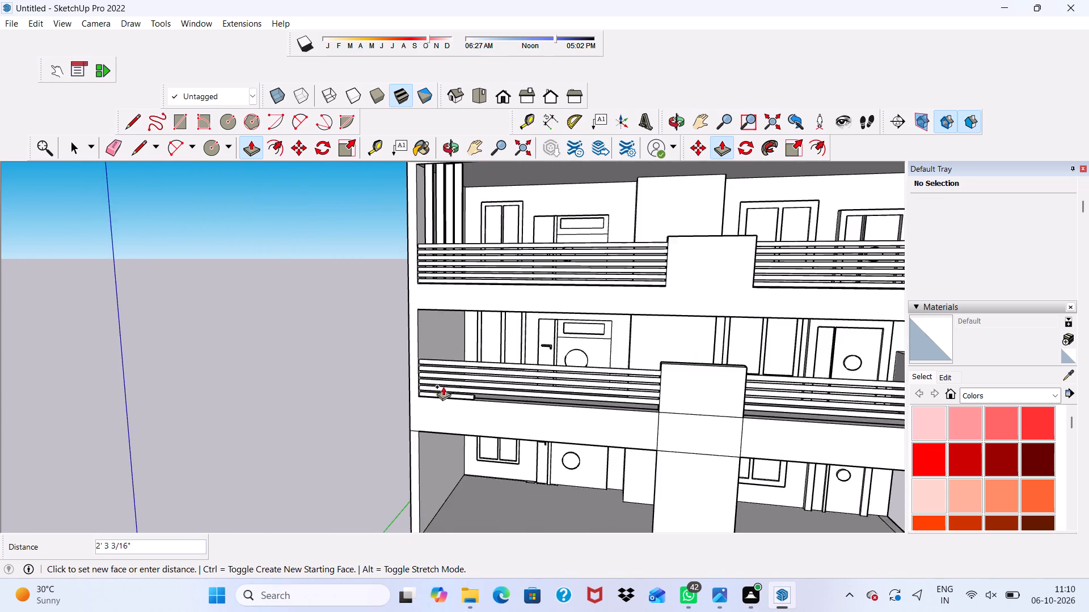
scroll(443, 386, down, 3)
scroll(898, 392, up, 2)
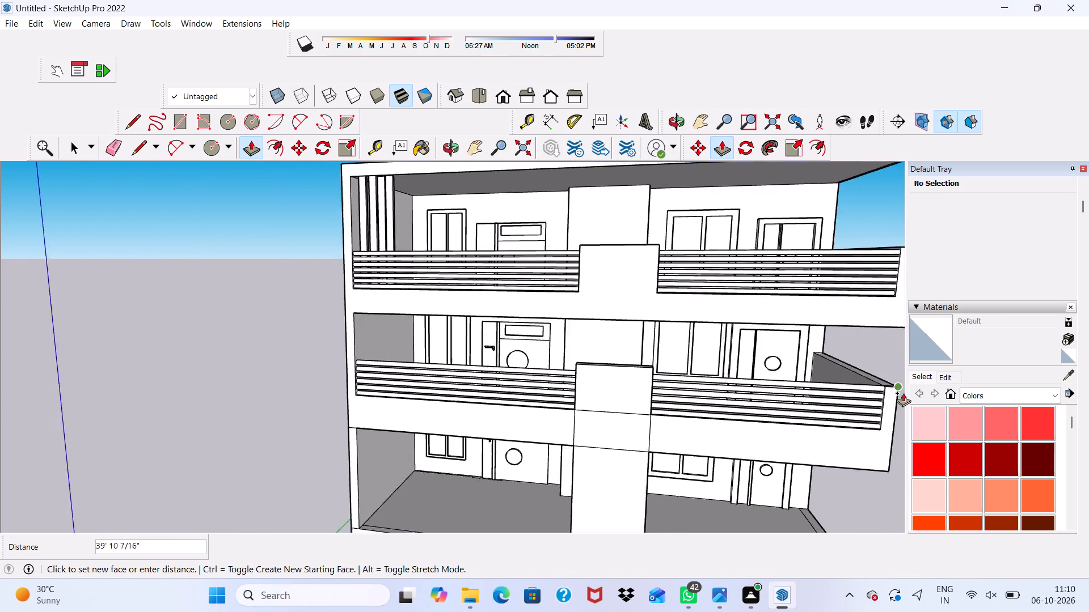
scroll(903, 393, up, 9)
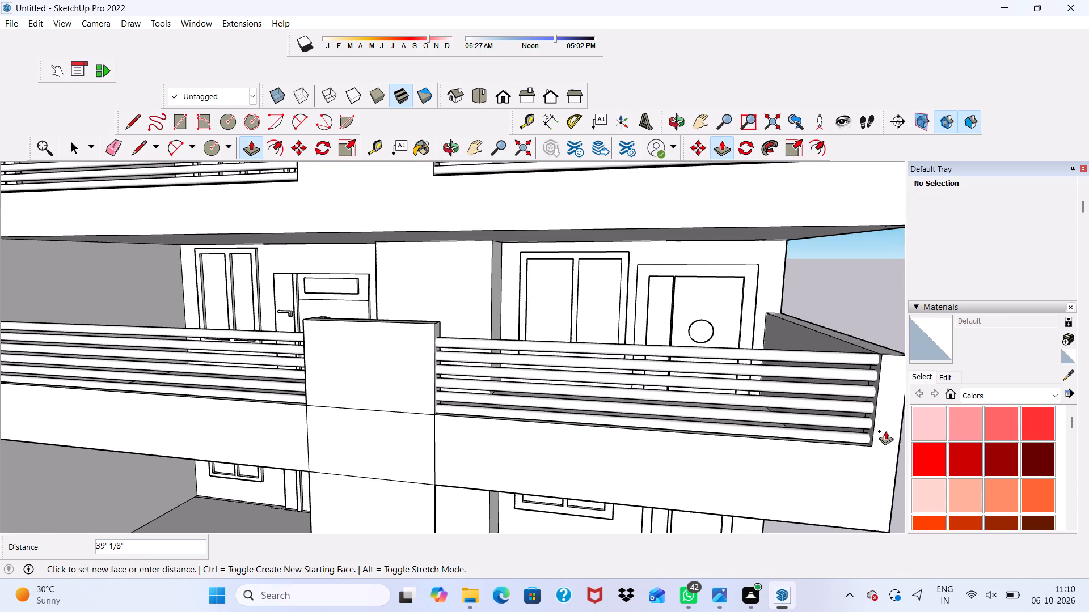
click(877, 438)
Examine the lower balcony's rails where they meet the central pillar and the side parapets.
scroll(781, 402, down, 5)
middle_drag(781, 403, 866, 477)
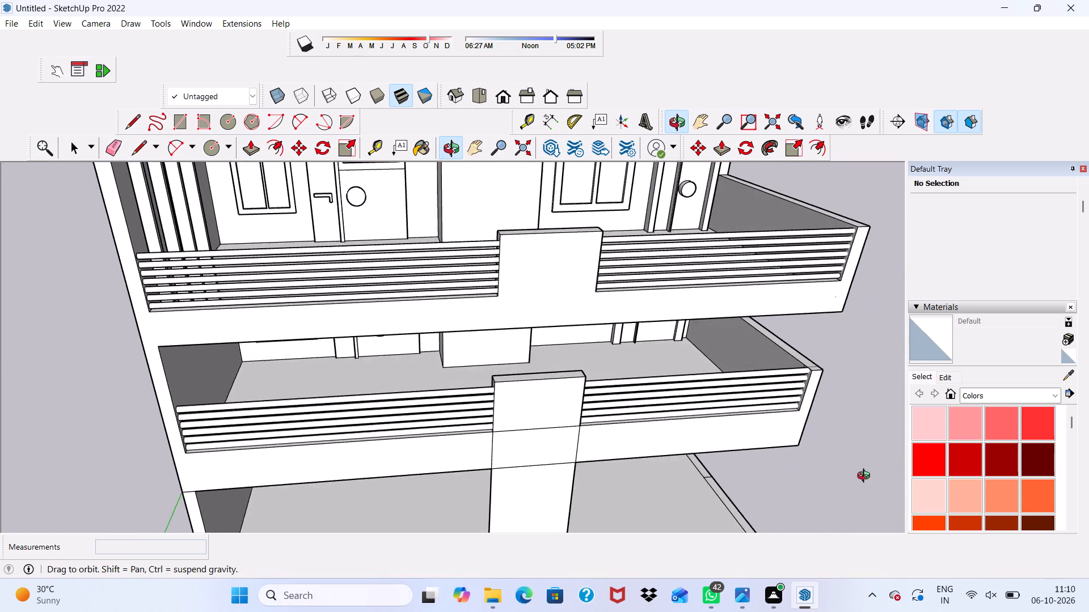
middle_drag(866, 477, 720, 433)
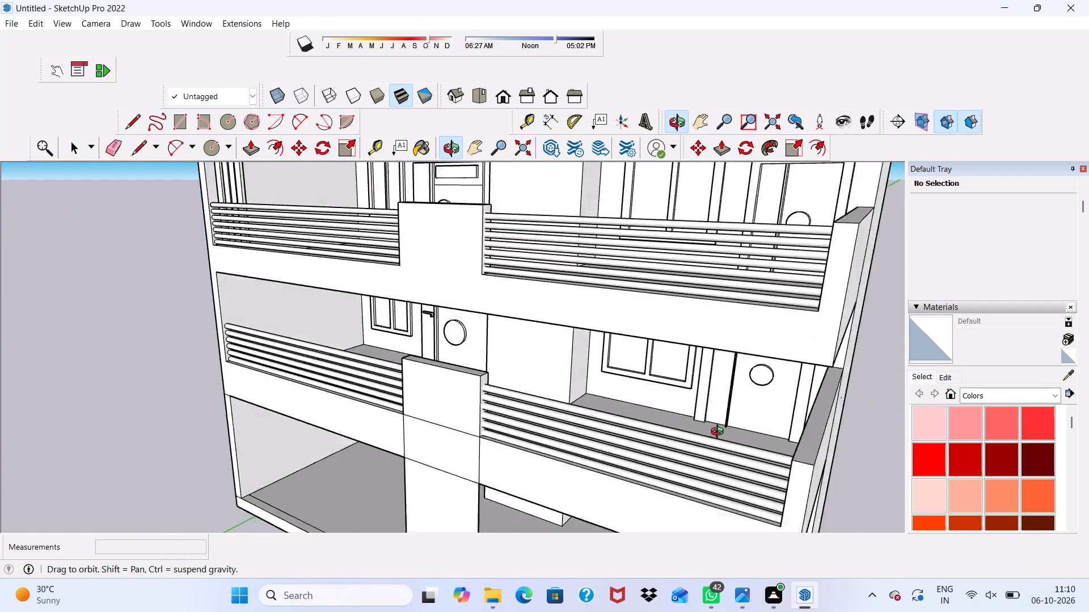
middle_drag(720, 433, 805, 425)
scroll(833, 365, up, 10)
scroll(870, 412, down, 1)
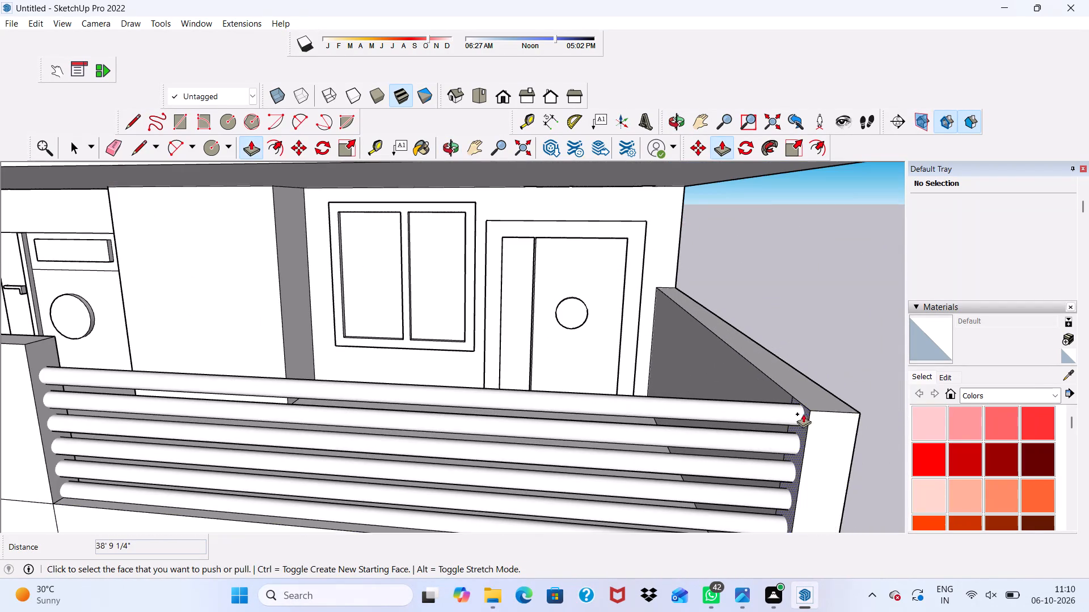
scroll(518, 423, down, 8)
scroll(532, 413, up, 2)
scroll(529, 423, down, 2)
scroll(422, 445, down, 1)
middle_drag(422, 445, 493, 384)
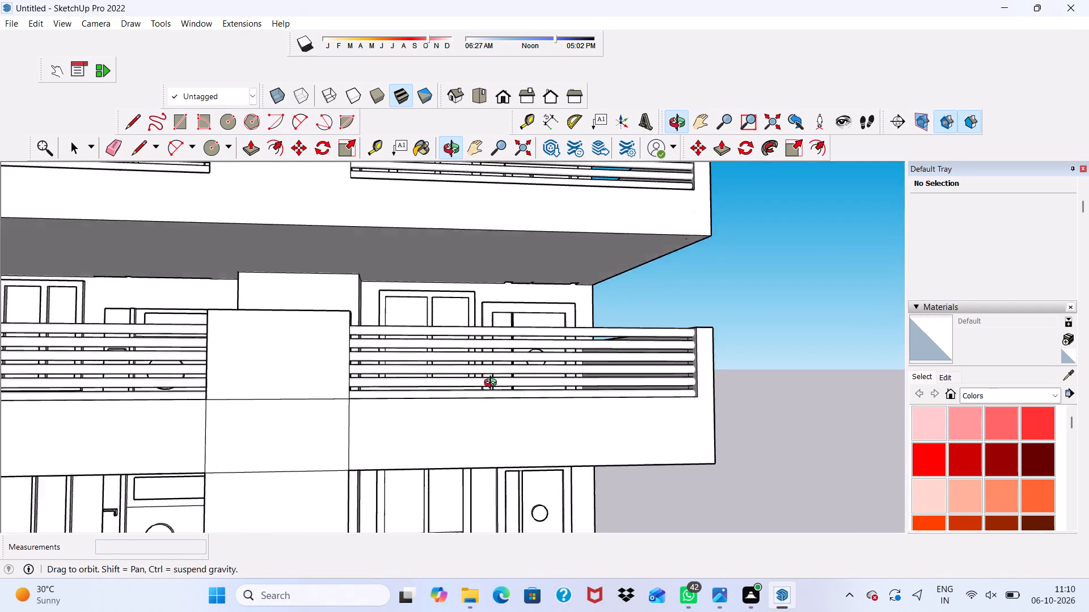
middle_drag(493, 384, 524, 408)
scroll(525, 409, down, 1)
scroll(451, 418, down, 4)
scroll(373, 365, up, 2)
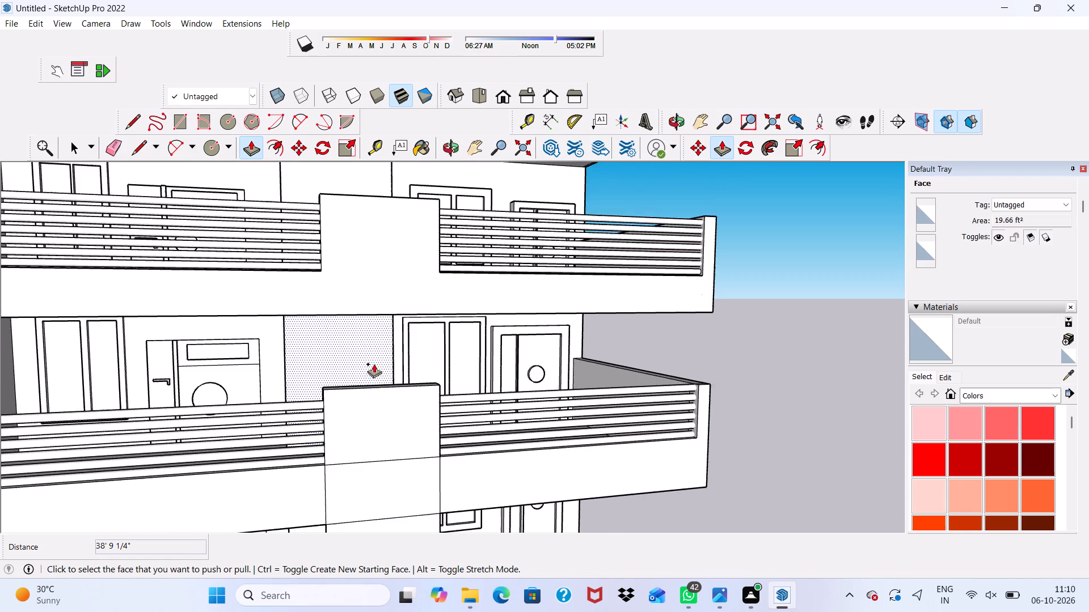
scroll(394, 395, down, 3)
key(space)
Examine the building's whole front in the standard front view and from oblique angles, comparing the two railed balconies.
scroll(412, 430, down, 5)
middle_drag(406, 437, 220, 433)
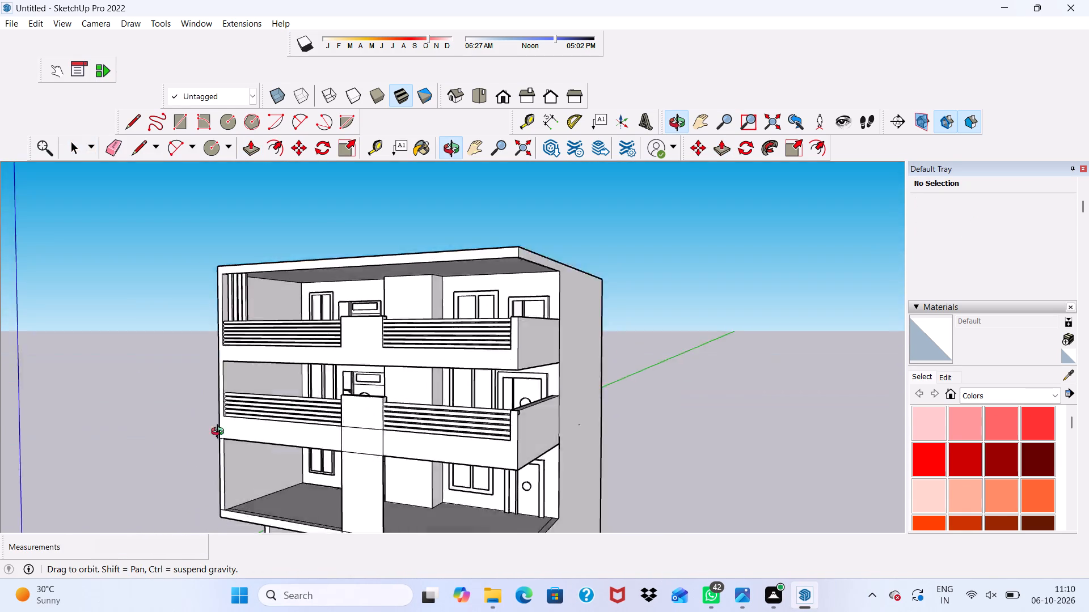
middle_drag(220, 433, 290, 392)
scroll(363, 364, down, 6)
scroll(305, 466, down, 4)
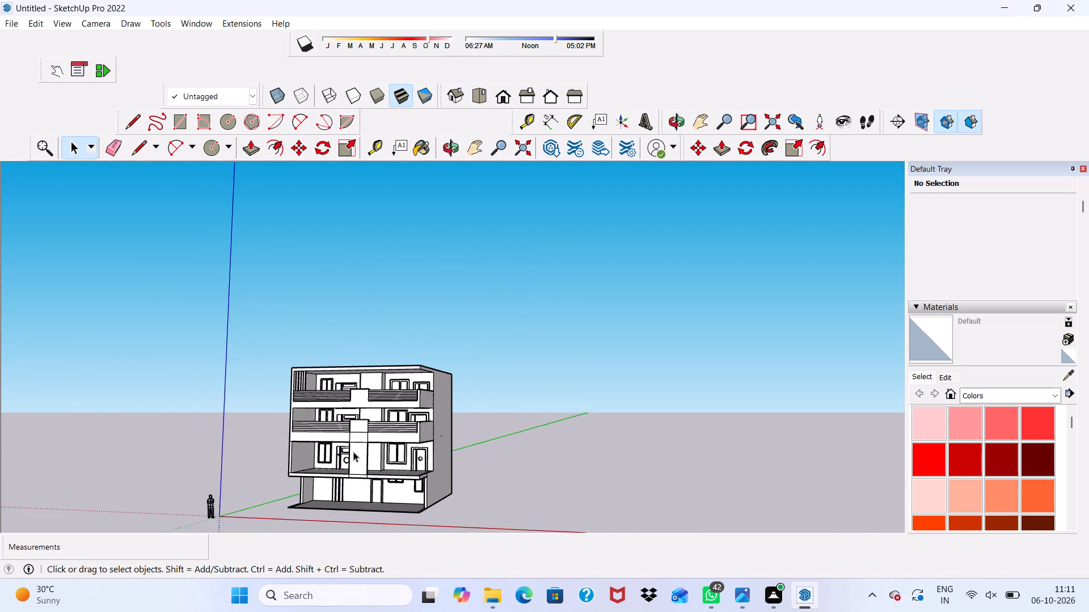
scroll(372, 416, up, 4)
scroll(226, 462, up, 5)
scroll(297, 422, down, 6)
middle_drag(351, 396, 412, 426)
scroll(412, 426, up, 6)
scroll(311, 485, up, 4)
scroll(398, 334, down, 4)
middle_drag(393, 397, 387, 390)
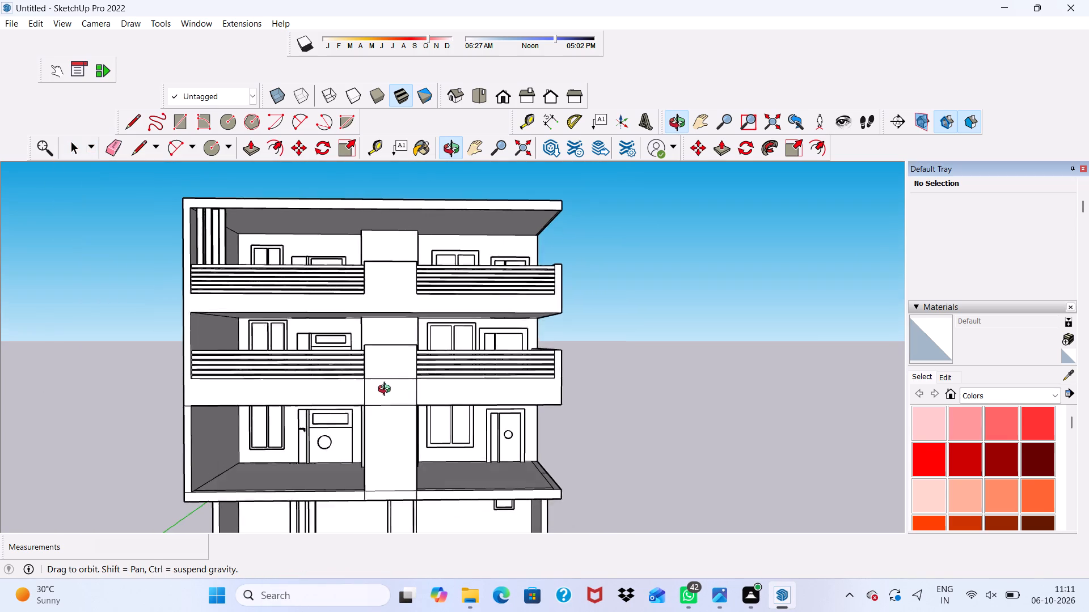
middle_drag(387, 390, 398, 386)
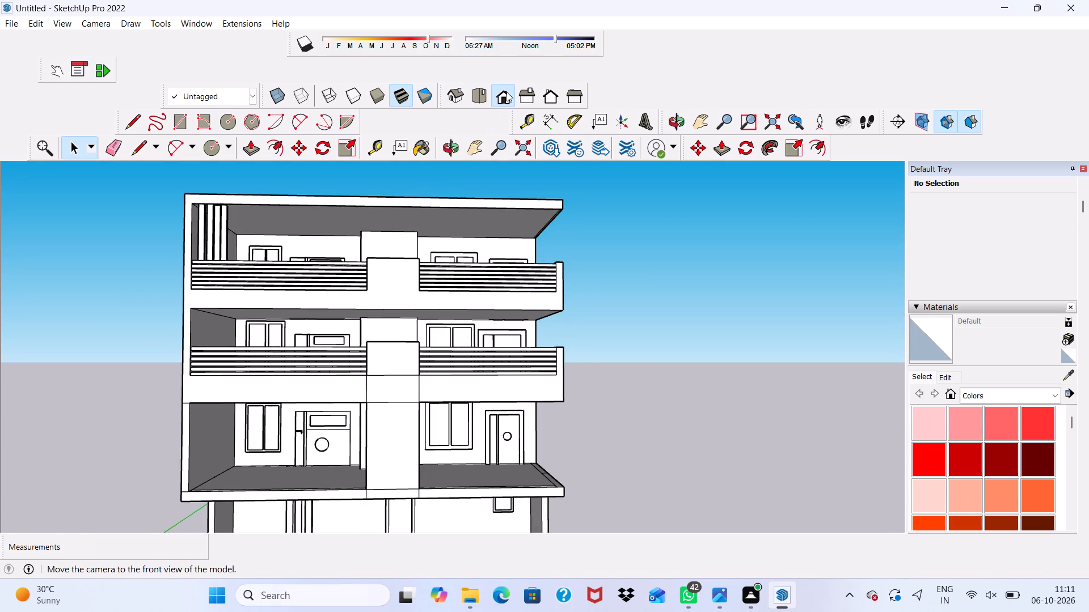
click(506, 92)
scroll(461, 293, up, 1)
scroll(461, 293, down, 2)
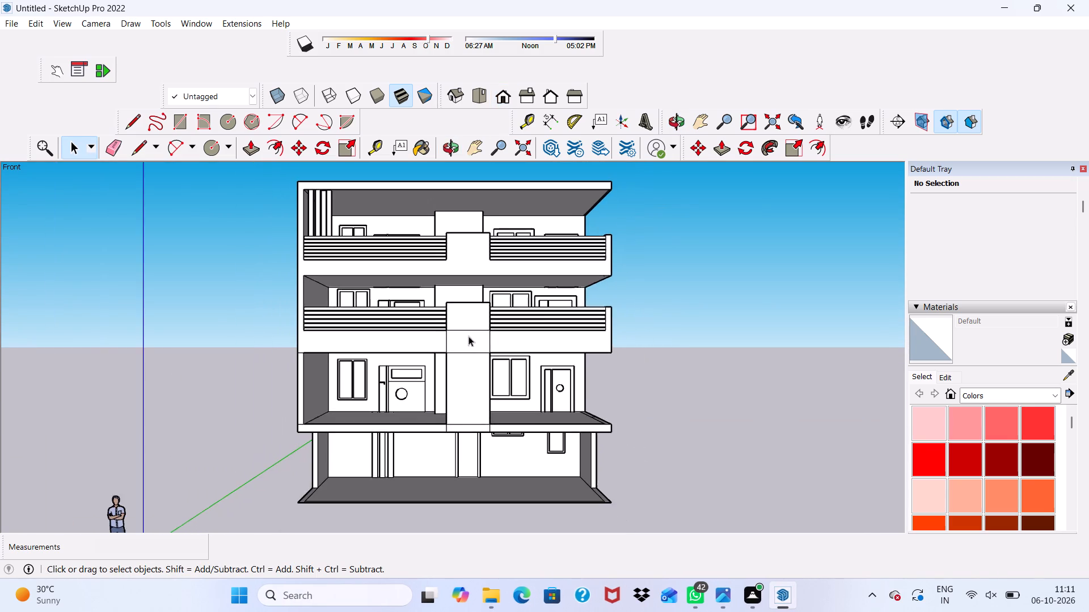
scroll(468, 336, down, 3)
scroll(518, 328, up, 4)
scroll(462, 399, up, 1)
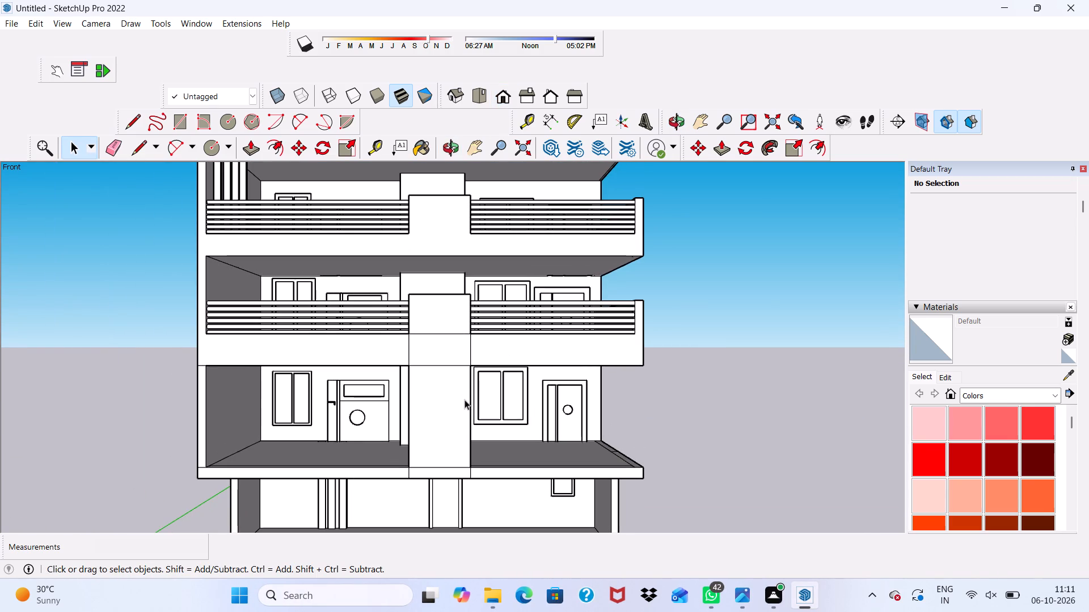
scroll(161, 505, down, 3)
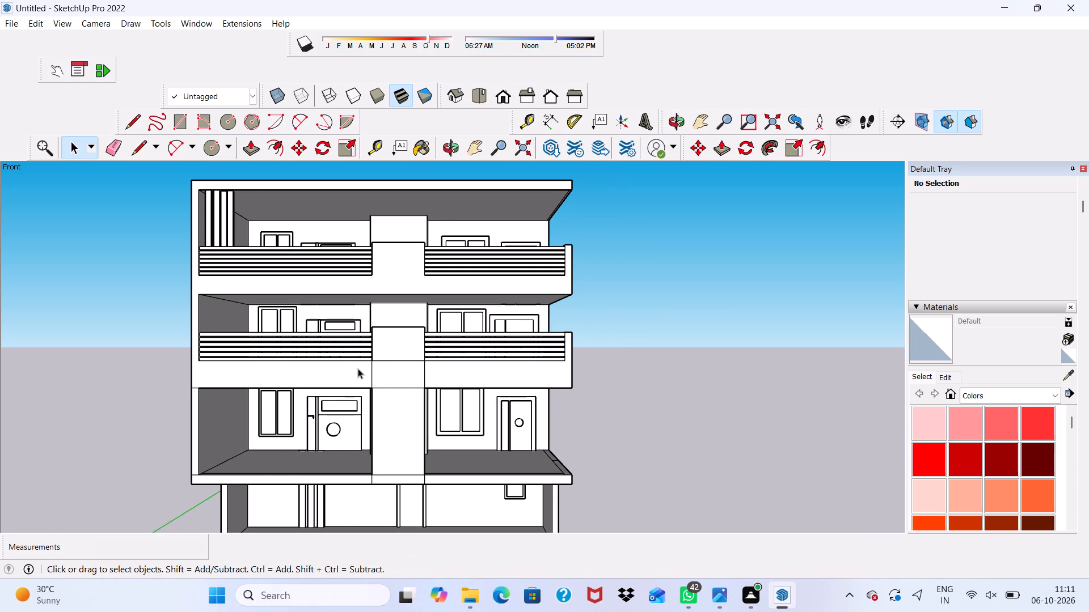
scroll(365, 405, up, 4)
scroll(395, 364, down, 8)
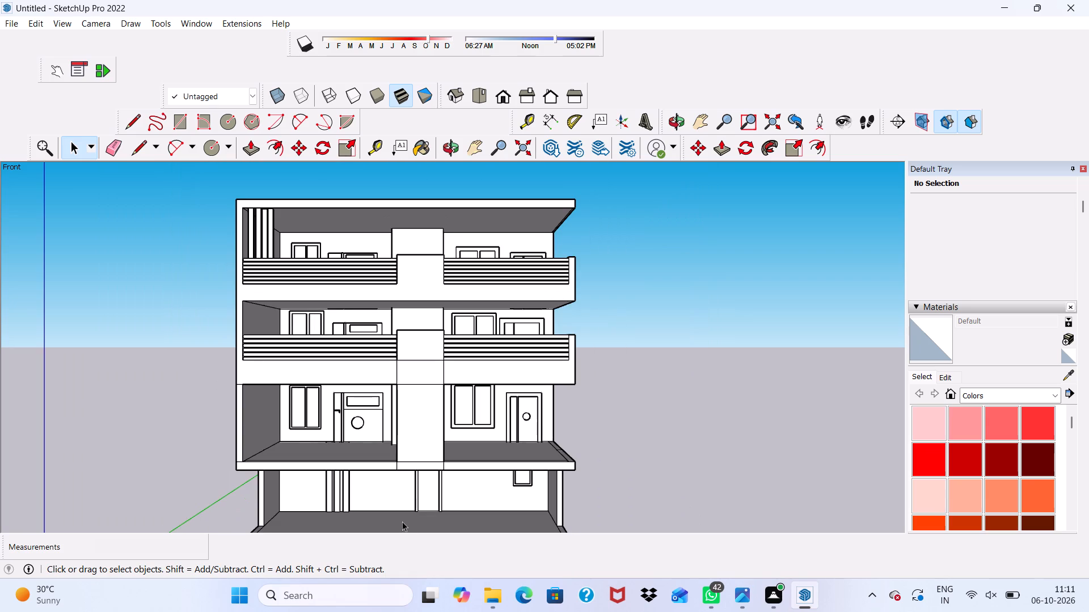
middle_drag(430, 468, 402, 420)
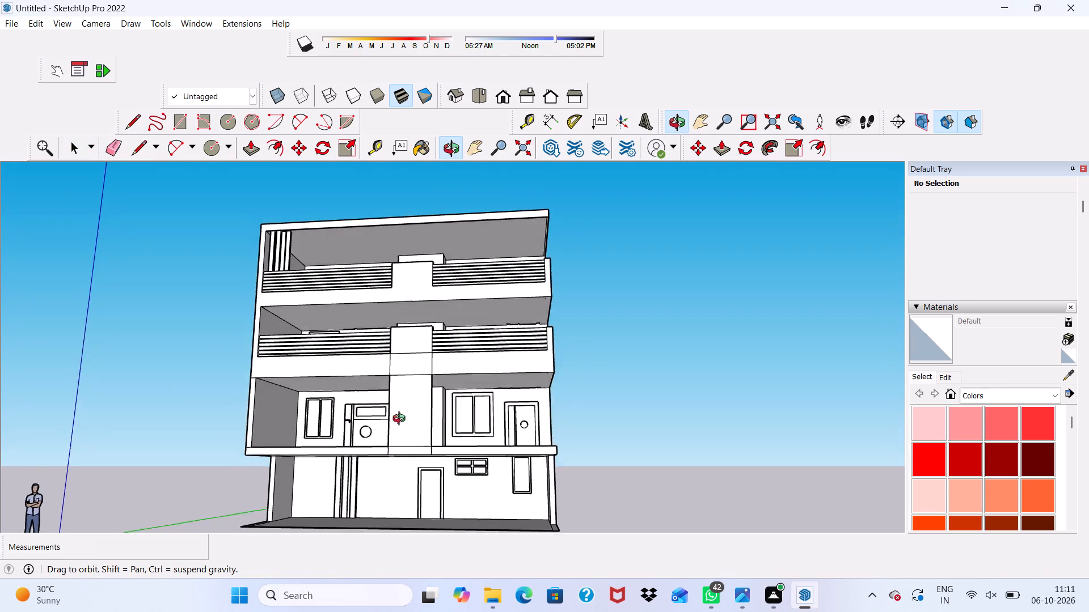
middle_drag(402, 420, 410, 409)
scroll(410, 409, up, 7)
scroll(722, 240, down, 1)
middle_drag(722, 240, 707, 301)
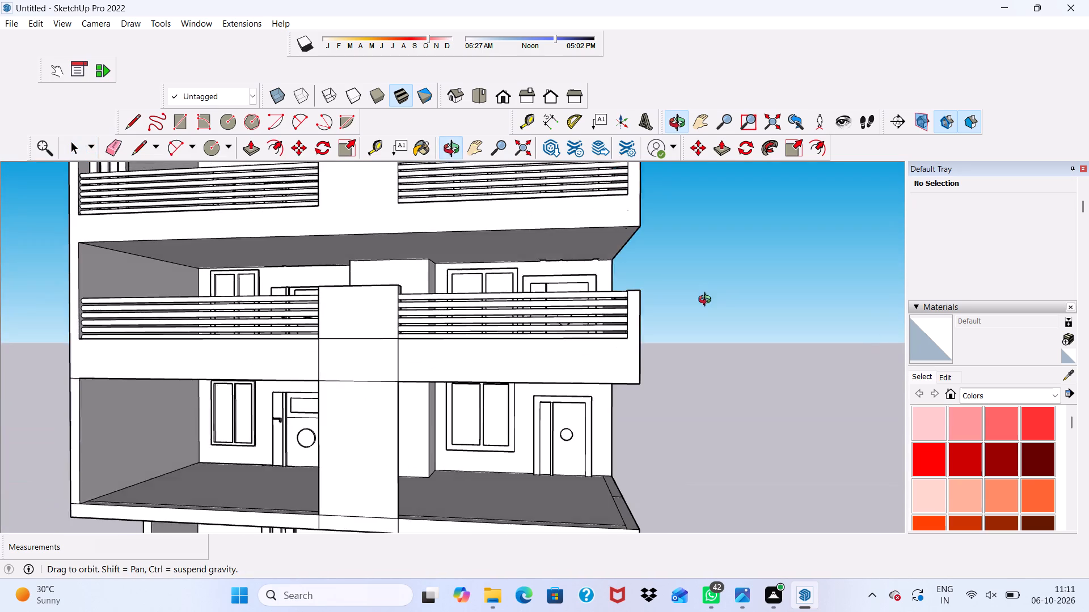
middle_drag(707, 301, 718, 295)
scroll(240, 323, down, 6)
scroll(349, 300, up, 3)
scroll(348, 307, down, 7)
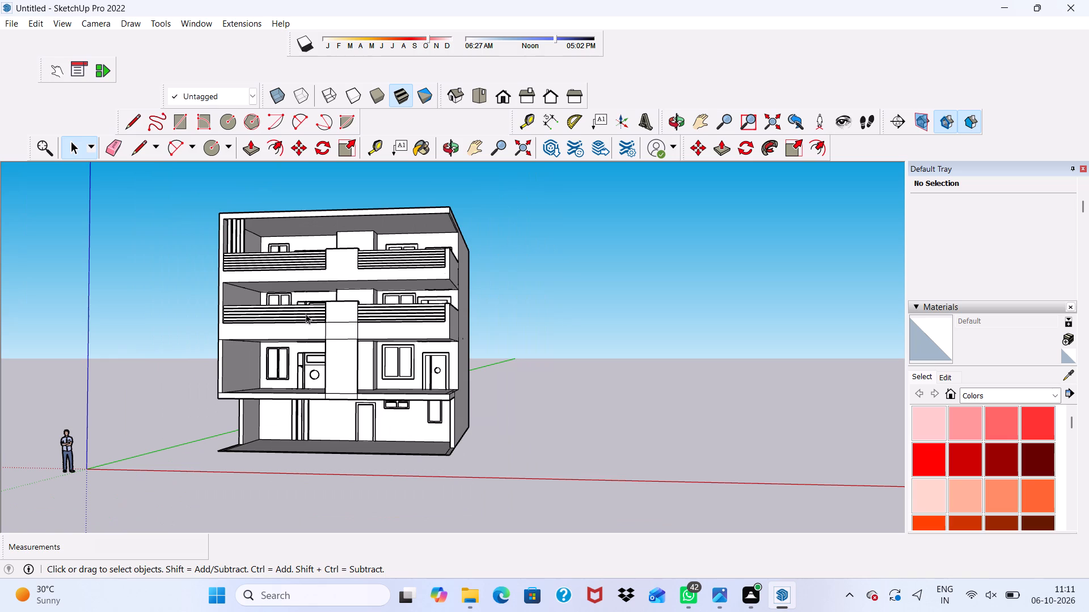
scroll(193, 222, up, 1)
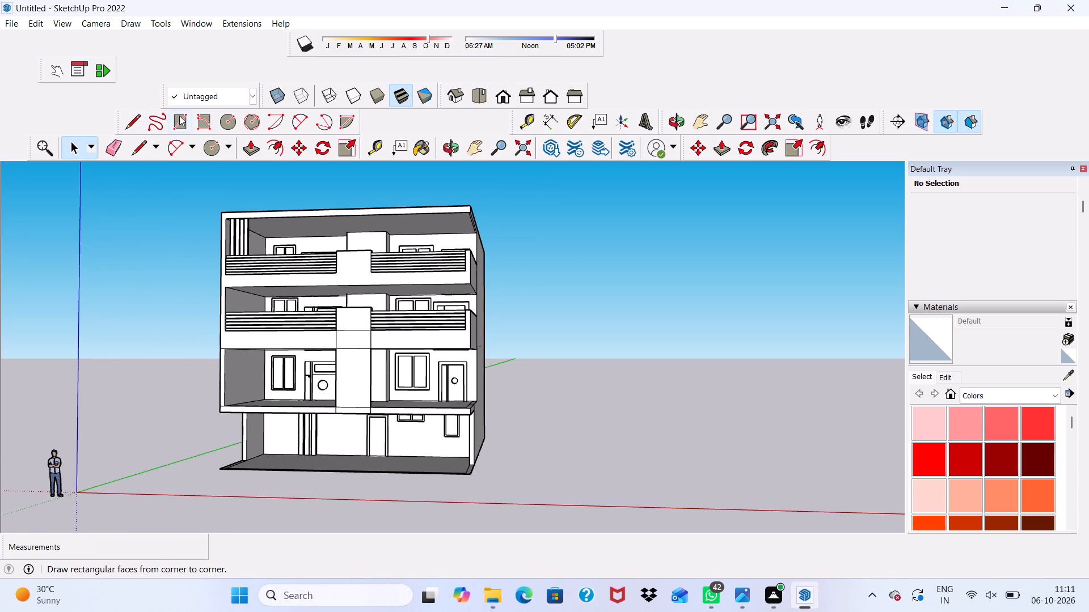
Start the Rectangle tool.
click(179, 116)
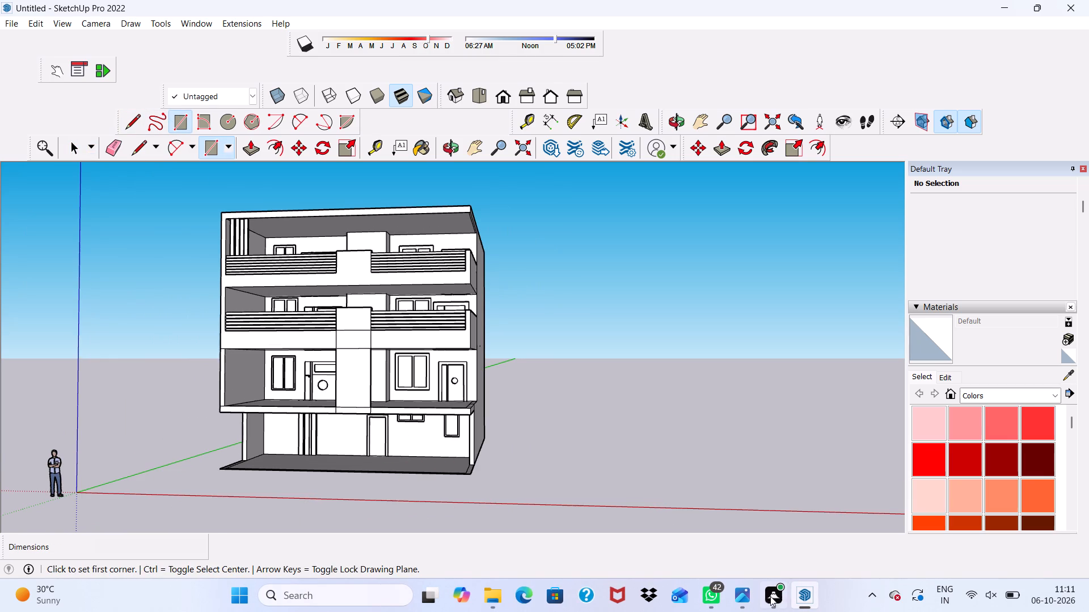
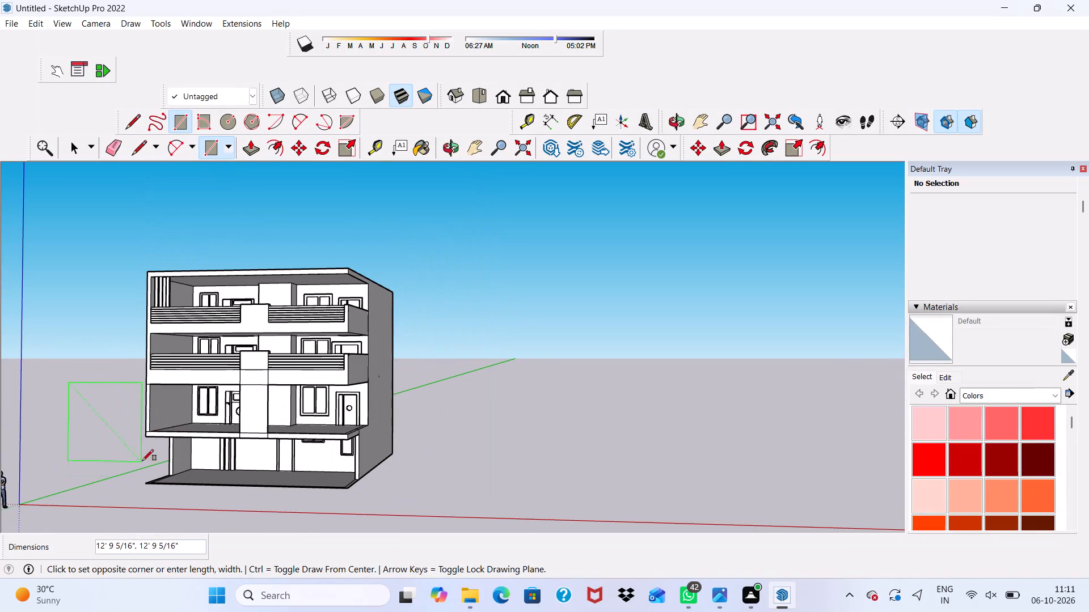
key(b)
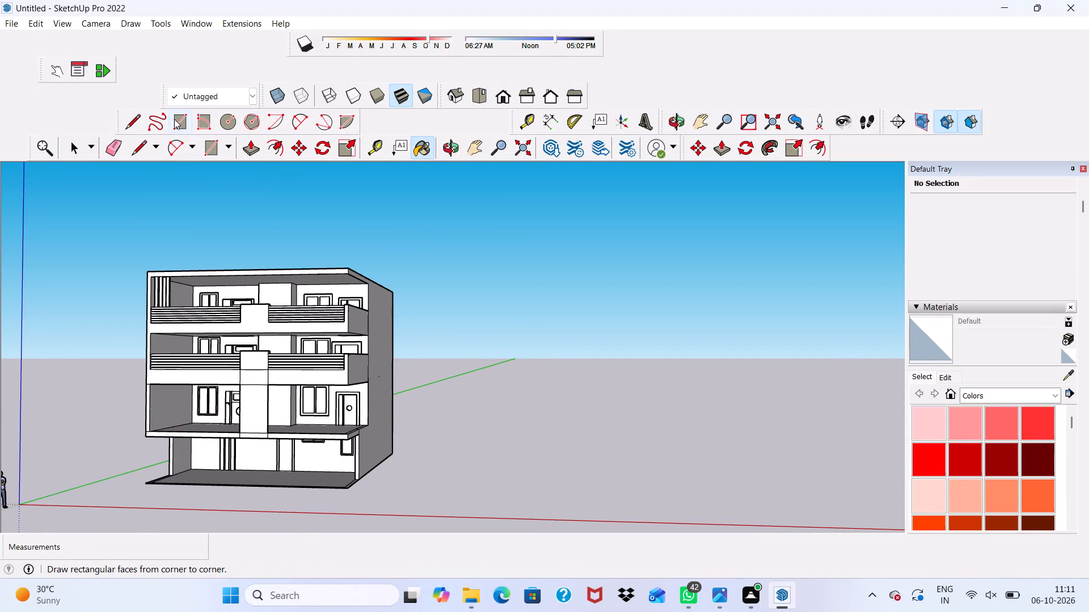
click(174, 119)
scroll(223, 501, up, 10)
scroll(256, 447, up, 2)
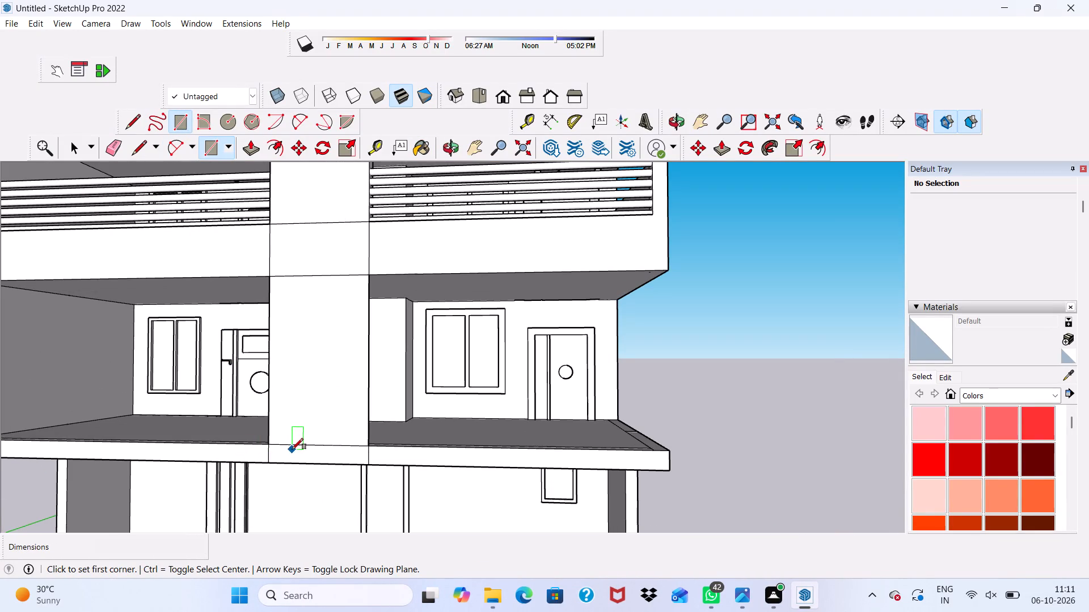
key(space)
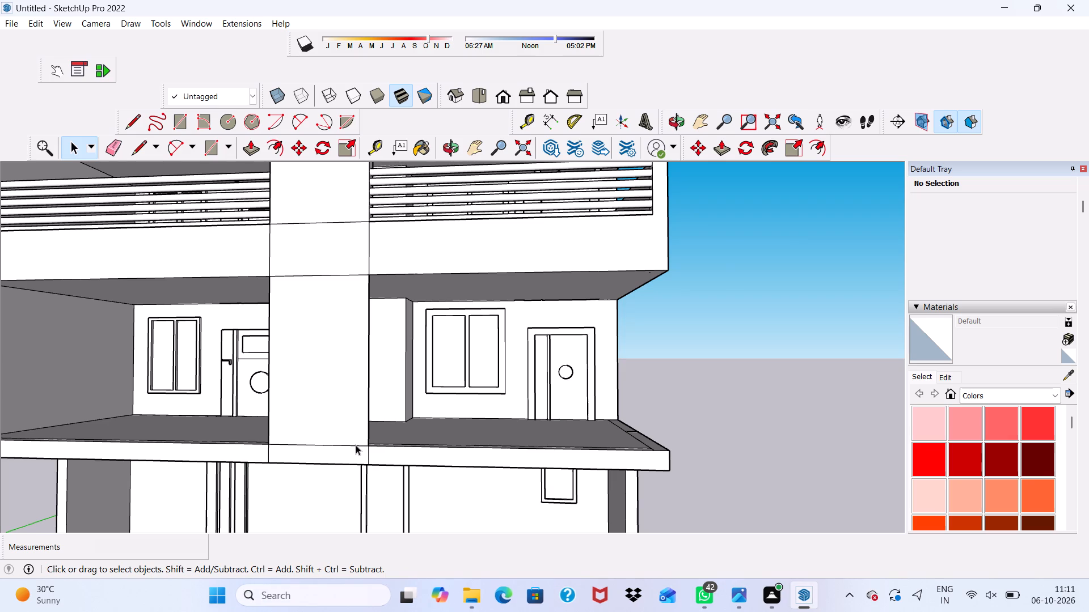
Push/Pull the narrow strip along the front edge of the first-floor balcony slab up 2' as a parapet.
scroll(365, 438, down, 4)
scroll(386, 435, up, 1)
middle_drag(482, 401, 526, 494)
scroll(266, 553, up, 7)
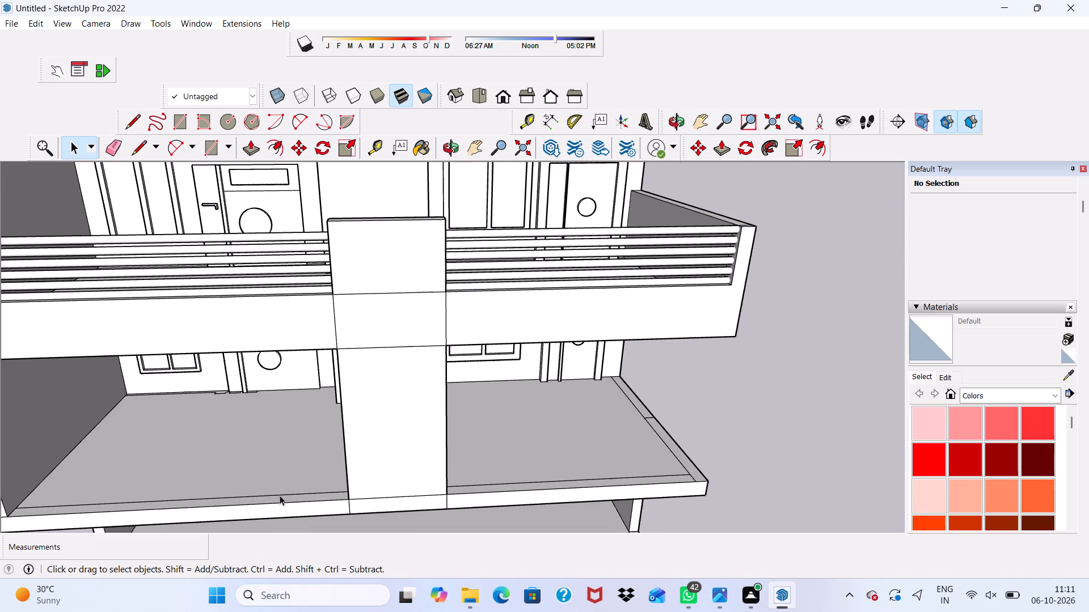
scroll(280, 495, up, 1)
click(253, 500)
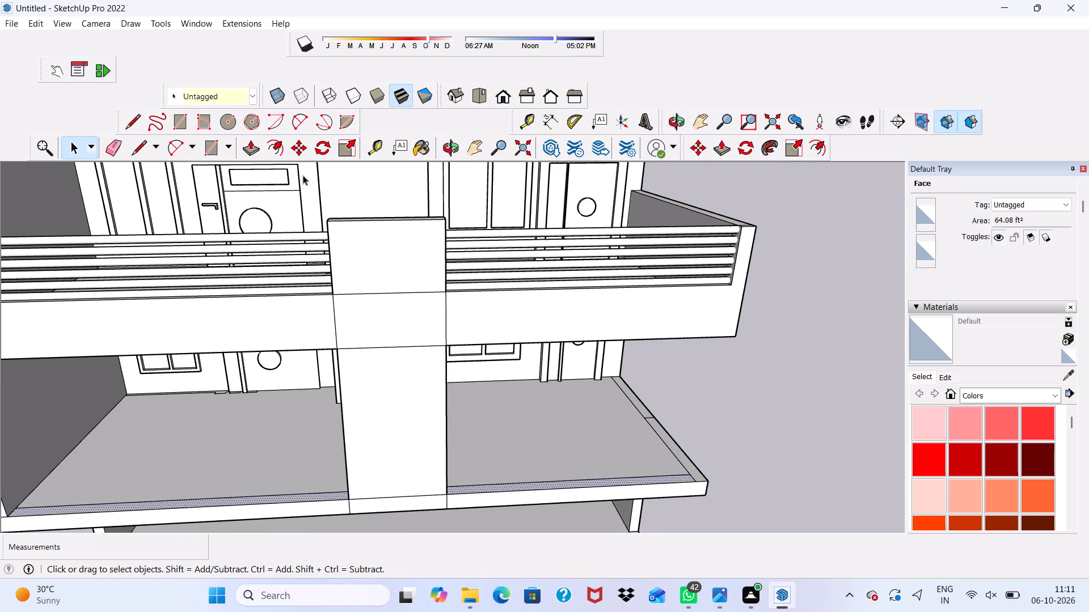
click(248, 146)
scroll(192, 468, up, 4)
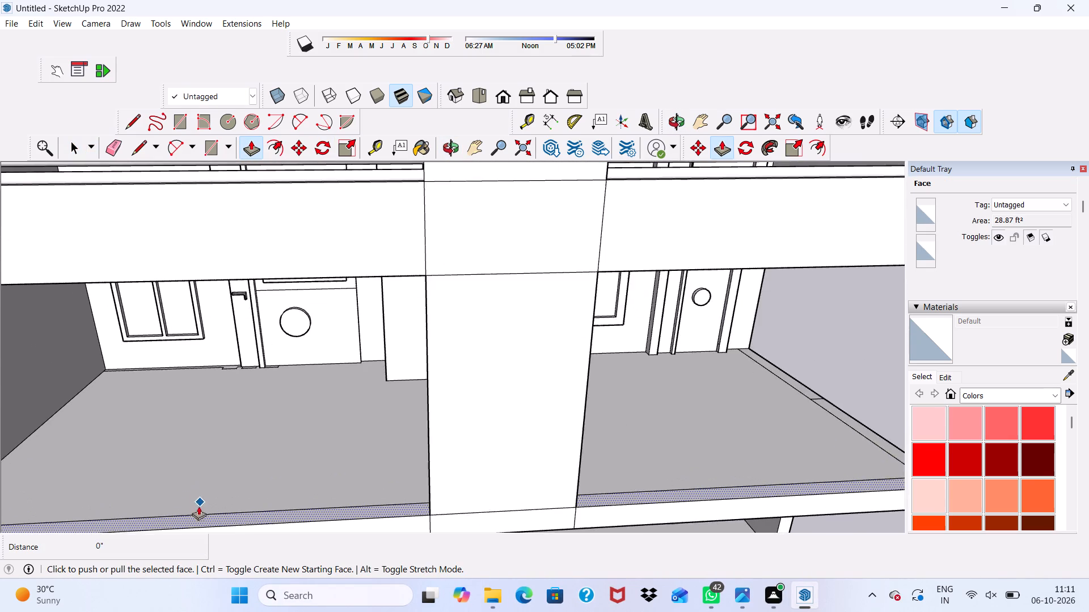
scroll(170, 514, up, 3)
click(170, 514)
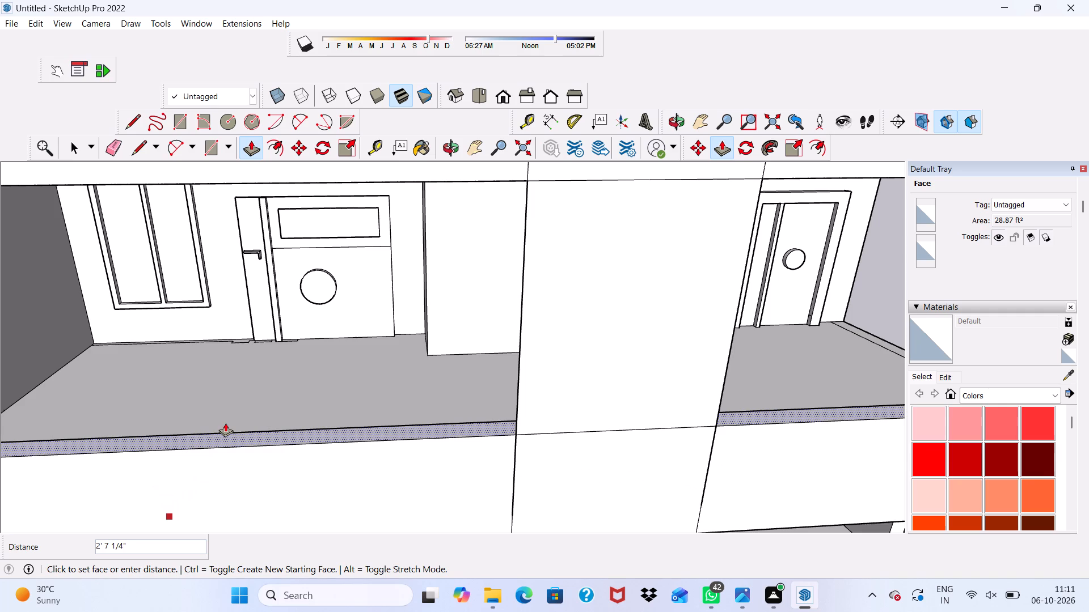
text(2')
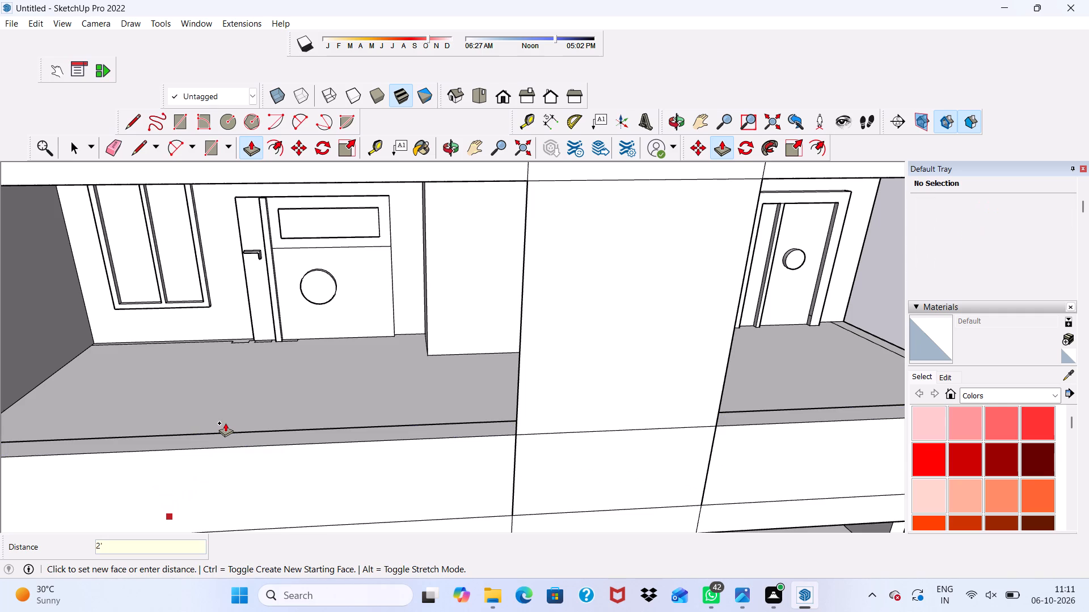
key(Return)
Erase the seam lines where the central column crosses the solid band beneath the second-floor balcony railing.
scroll(242, 427, down, 9)
middle_drag(274, 431, 288, 364)
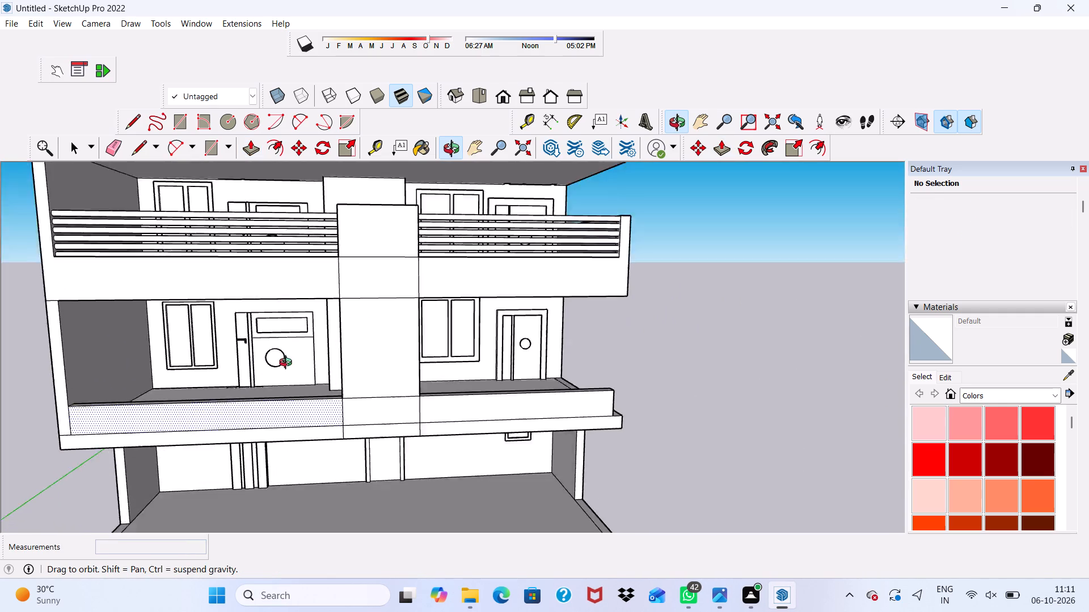
middle_drag(288, 364, 174, 335)
scroll(138, 352, up, 5)
scroll(135, 414, up, 4)
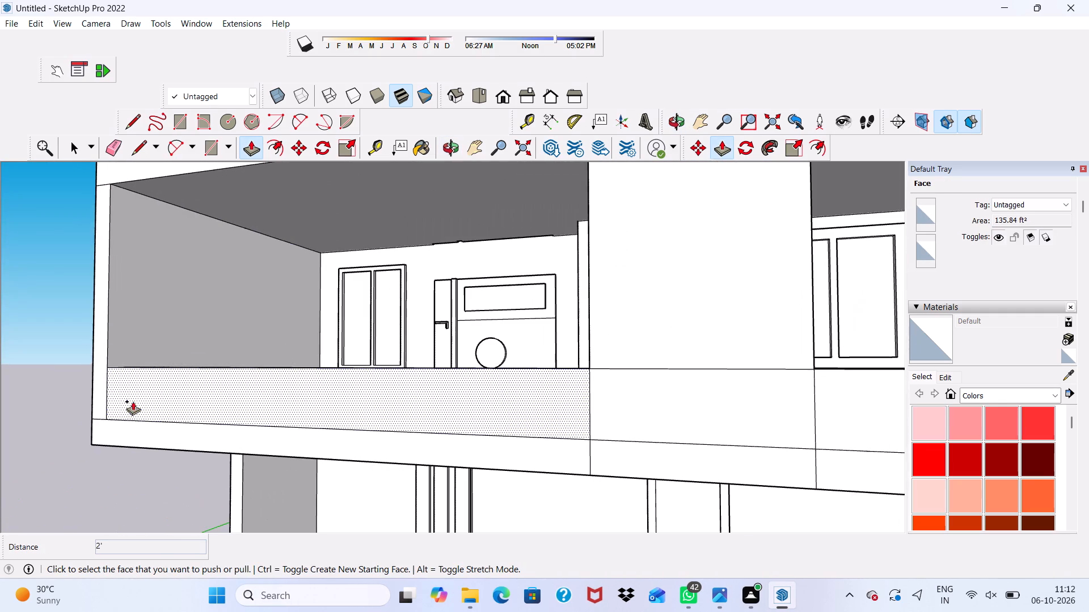
scroll(83, 392, down, 4)
scroll(225, 359, down, 5)
middle_drag(242, 365, 310, 373)
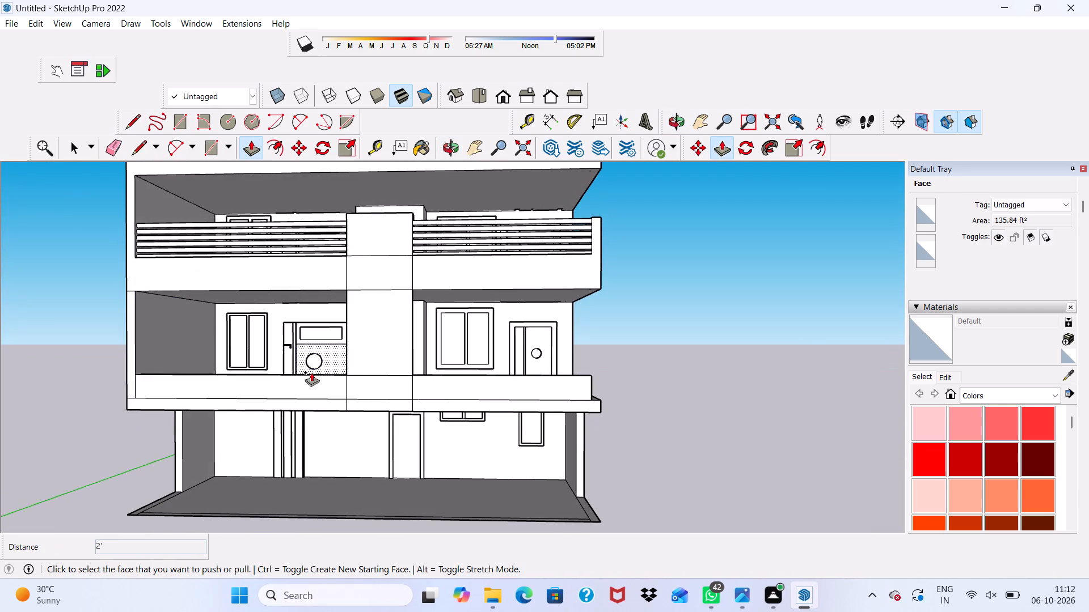
click(116, 144)
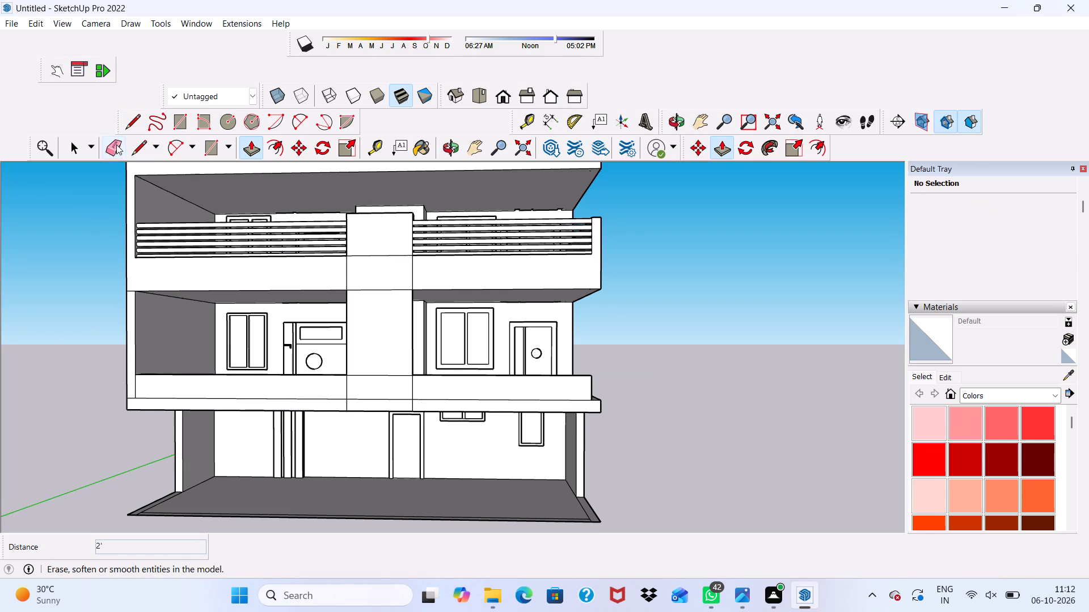
scroll(197, 328, up, 4)
scroll(188, 370, down, 5)
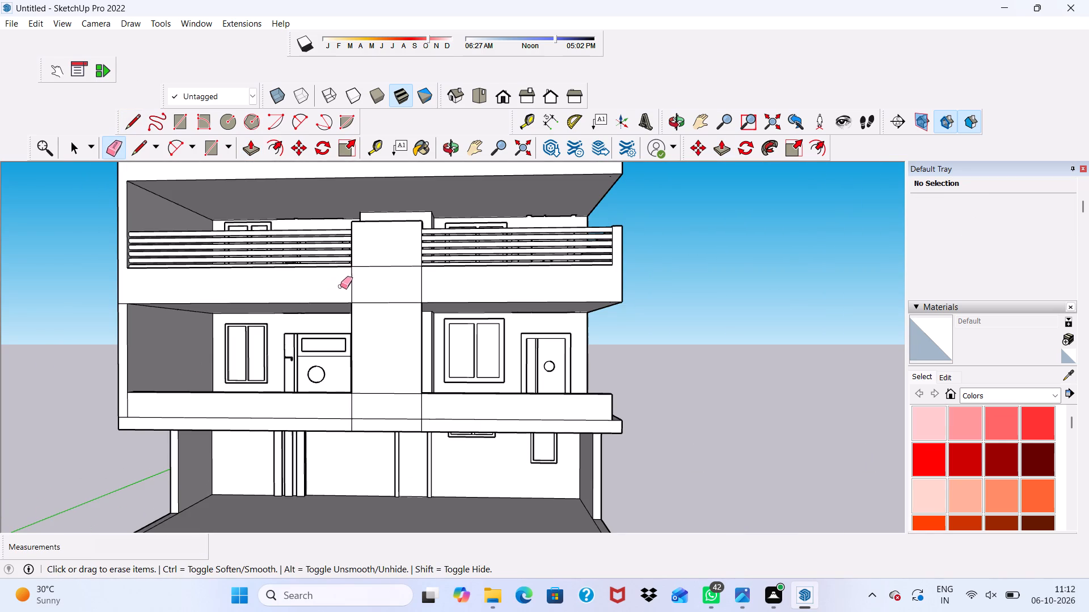
drag(332, 293, 371, 290)
drag(392, 292, 400, 290)
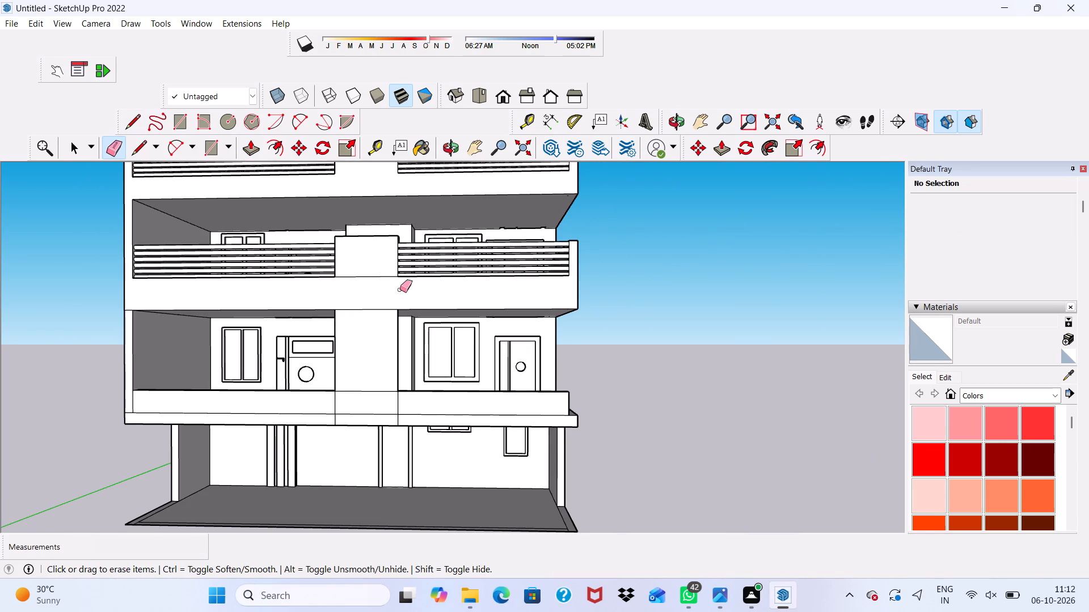
click(373, 273)
Erase the horizontal seam lines between the first-floor parapet and the slab edge, including the segment across the central column.
scroll(326, 272, down, 7)
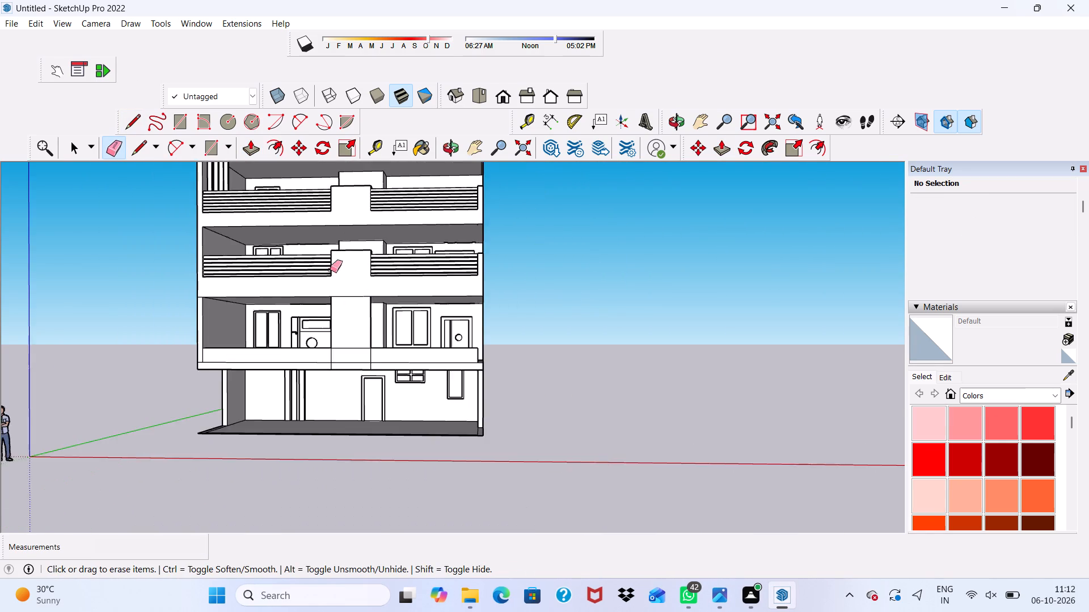
scroll(330, 270, down, 3)
scroll(436, 207, up, 3)
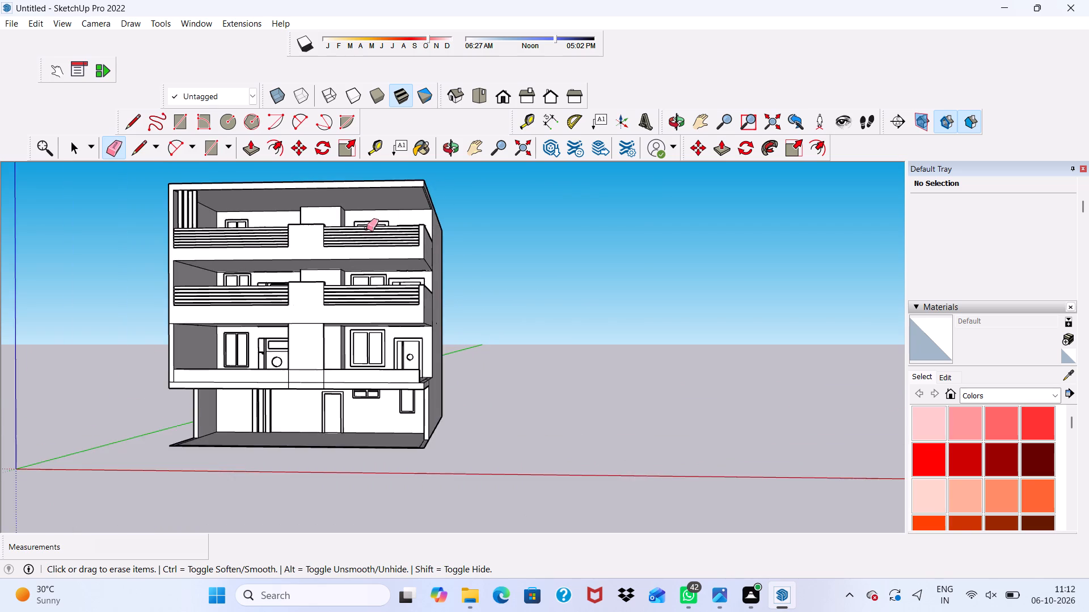
scroll(354, 231, up, 2)
scroll(275, 238, down, 5)
scroll(260, 408, up, 3)
scroll(287, 297, up, 4)
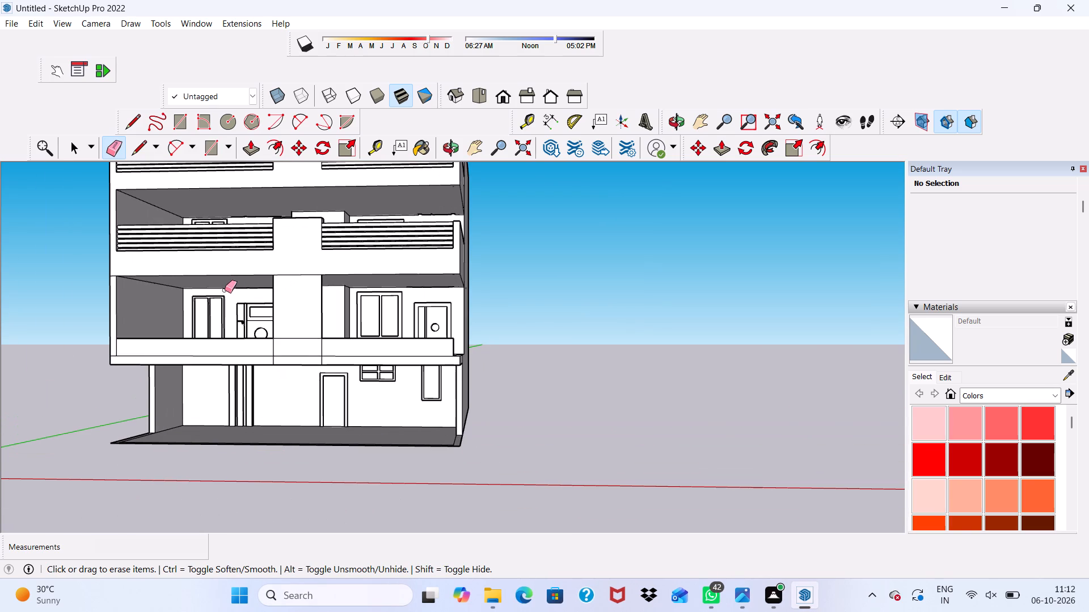
key(space)
scroll(223, 291, up, 1)
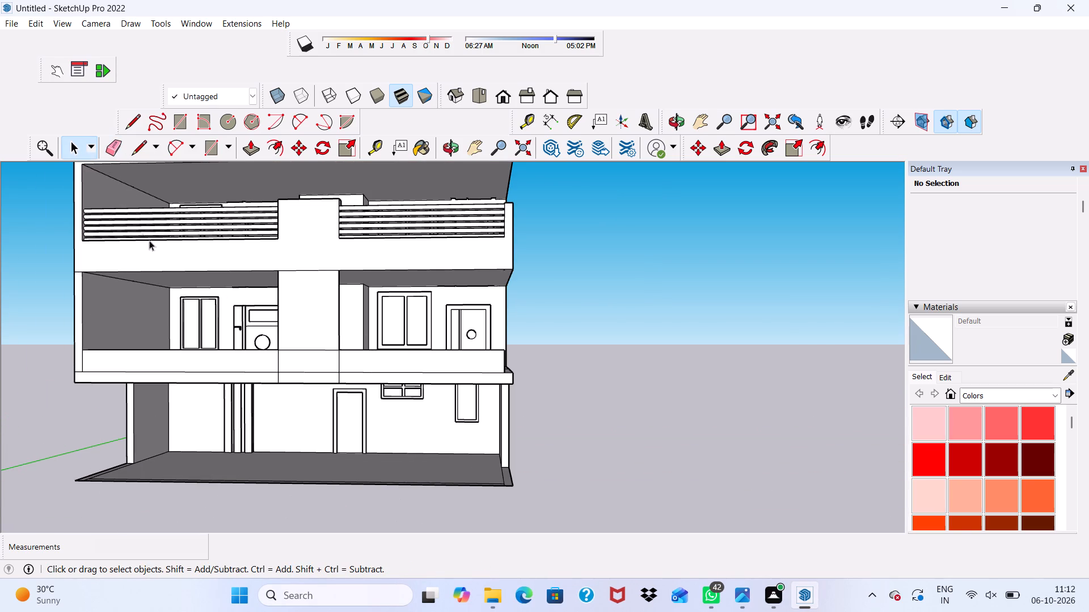
click(111, 143)
scroll(143, 365, up, 4)
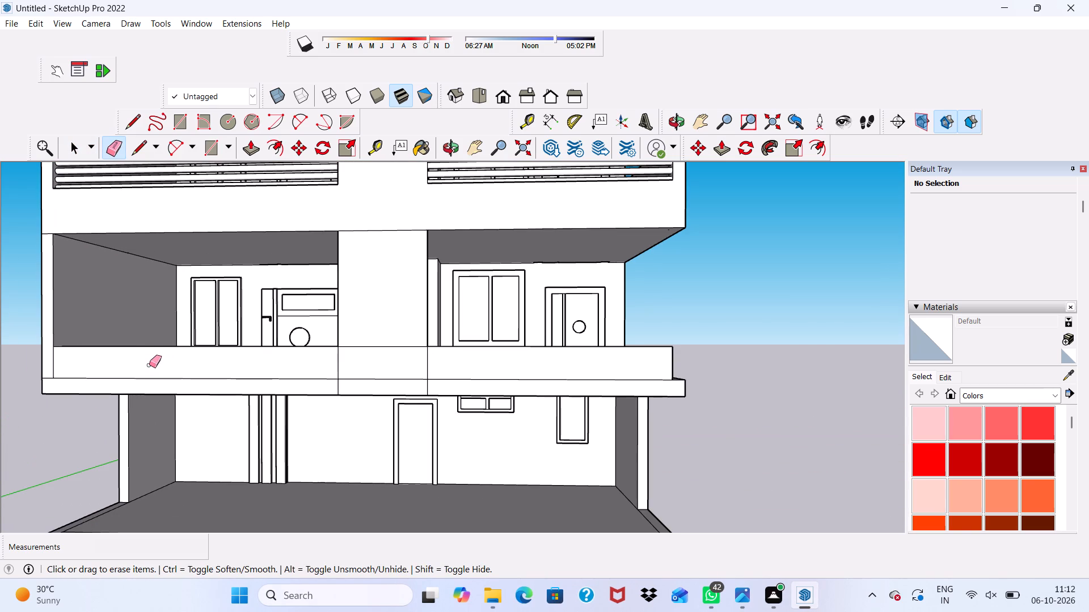
drag(145, 372, 144, 380)
drag(379, 375, 386, 384)
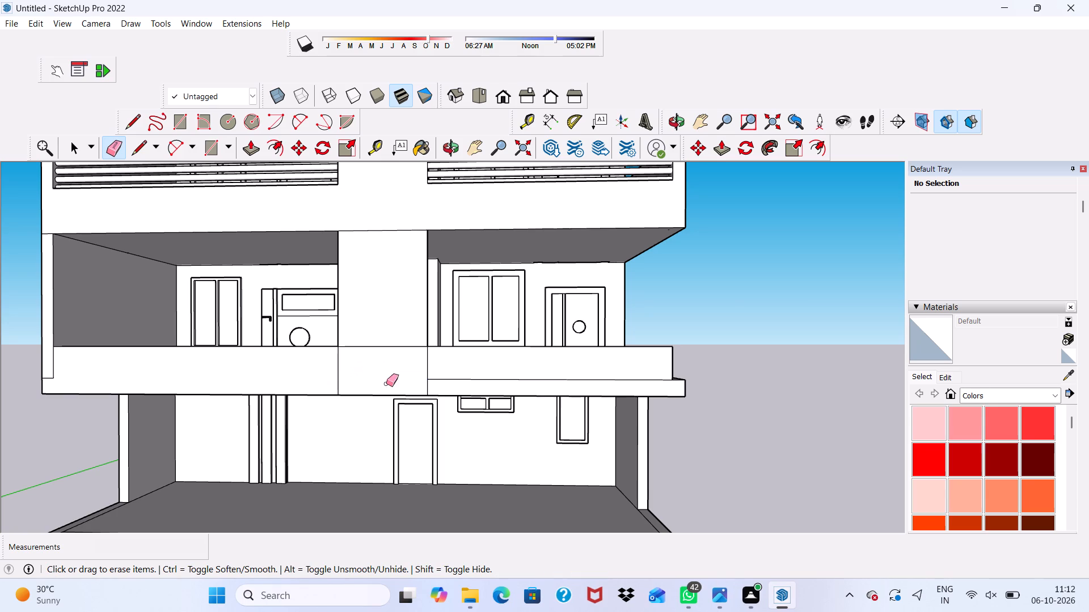
drag(463, 373, 463, 389)
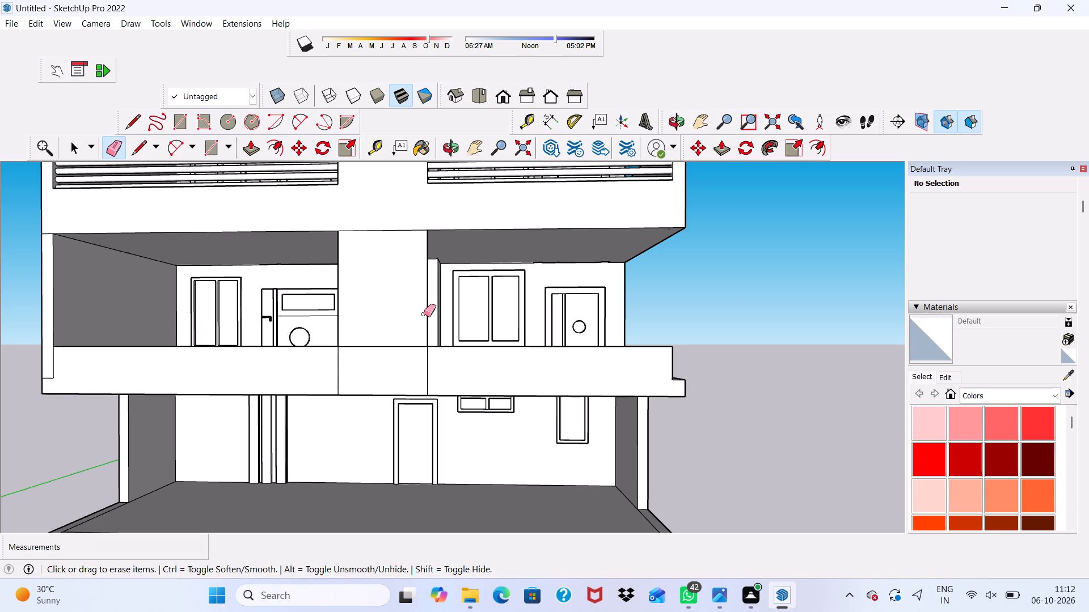
key(space)
Draw a 3'53/8" vertical line up the central column's left edge, starting at the top of the first-floor parapet.
scroll(348, 280, down, 2)
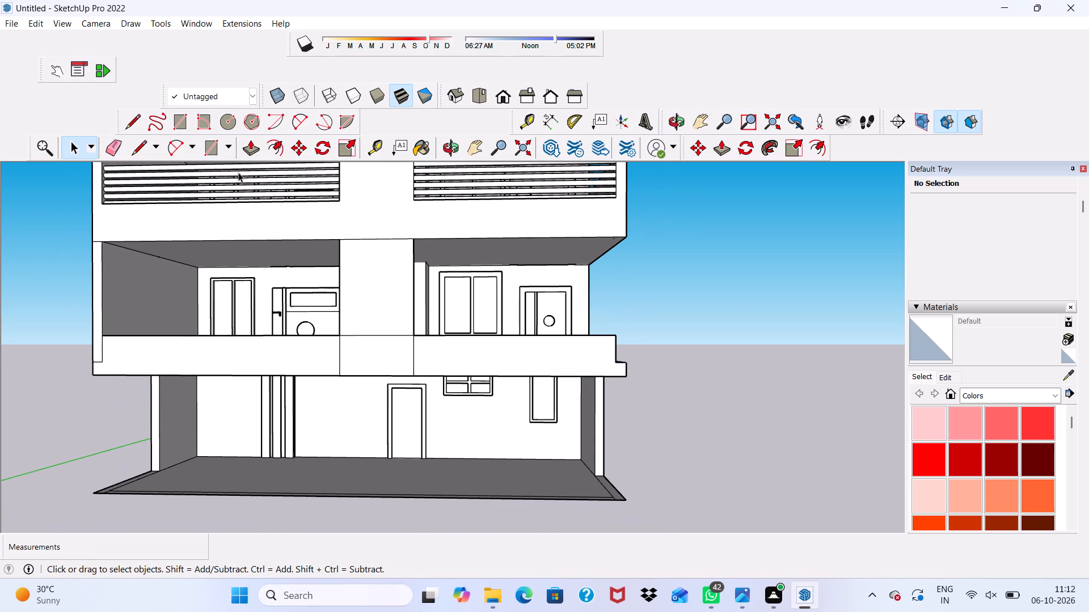
drag(176, 118, 189, 117)
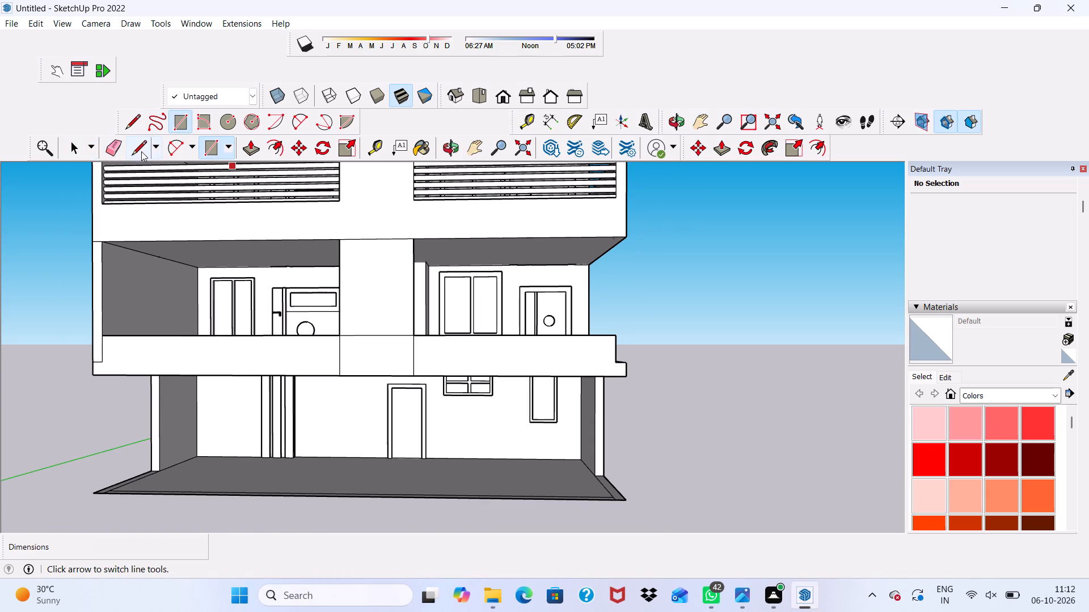
click(139, 148)
scroll(407, 353, up, 4)
scroll(302, 312, up, 3)
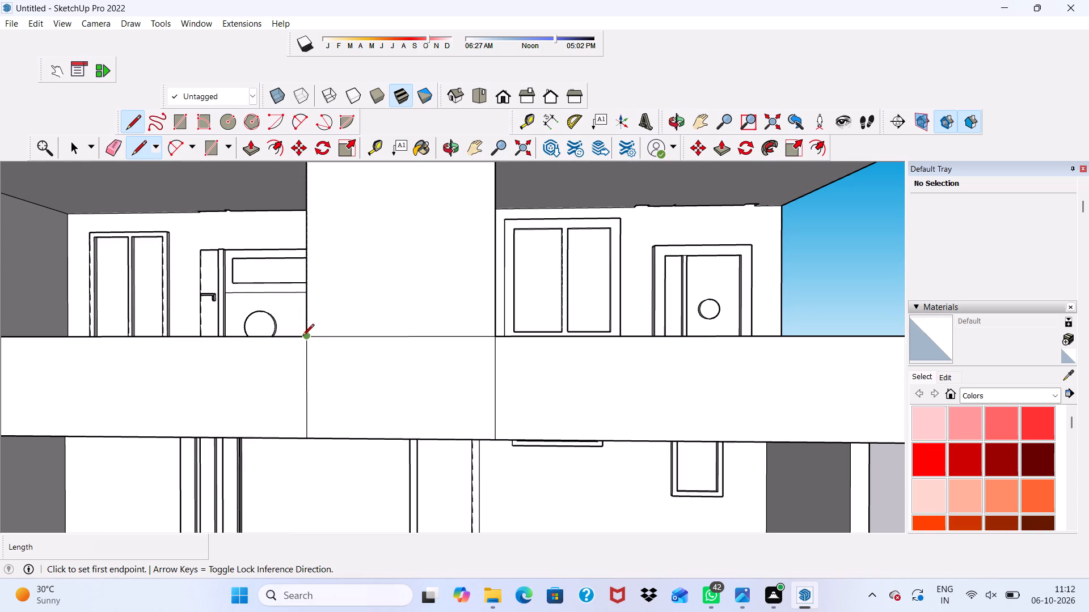
click(305, 335)
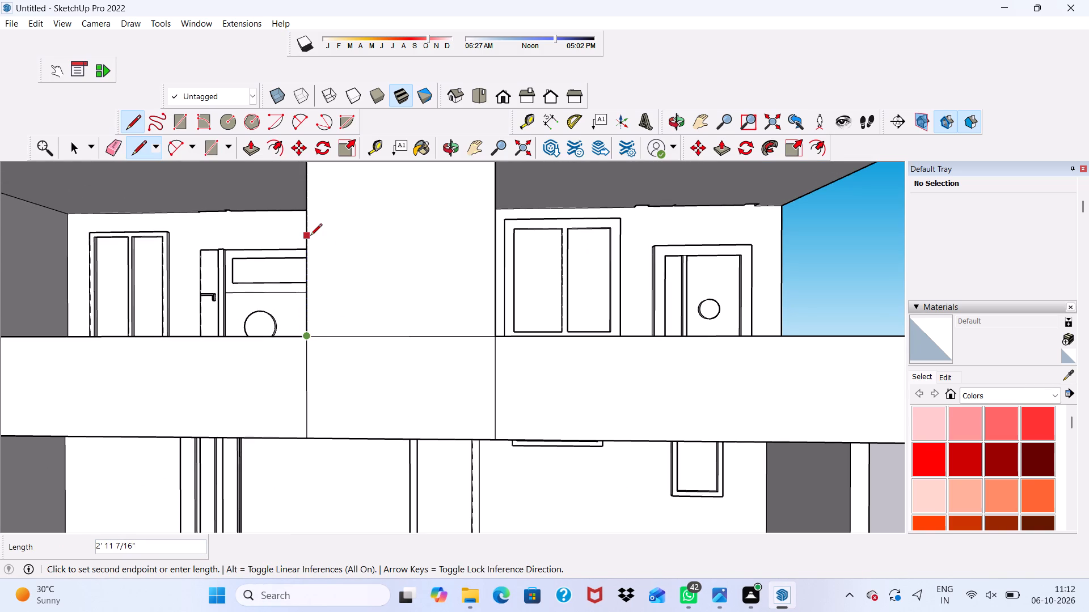
key(3)
key(apostrophe)
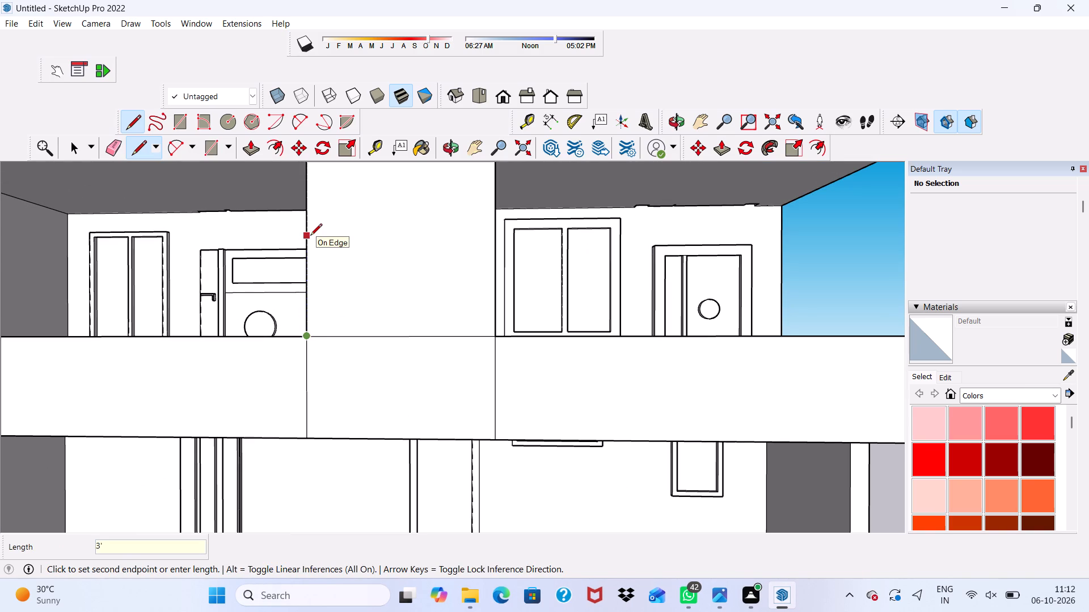
key(5)
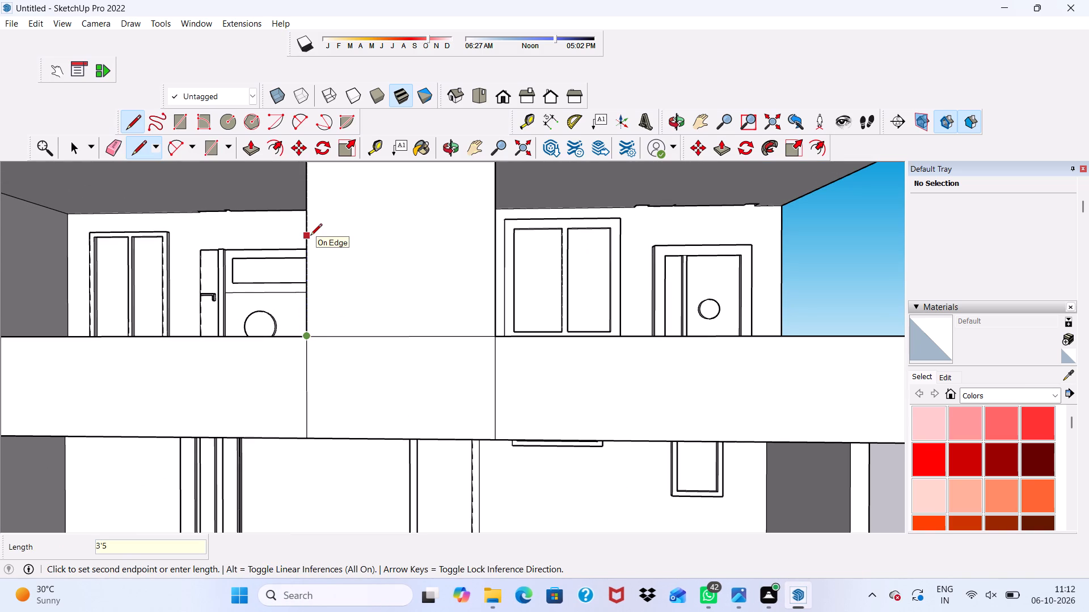
key(3)
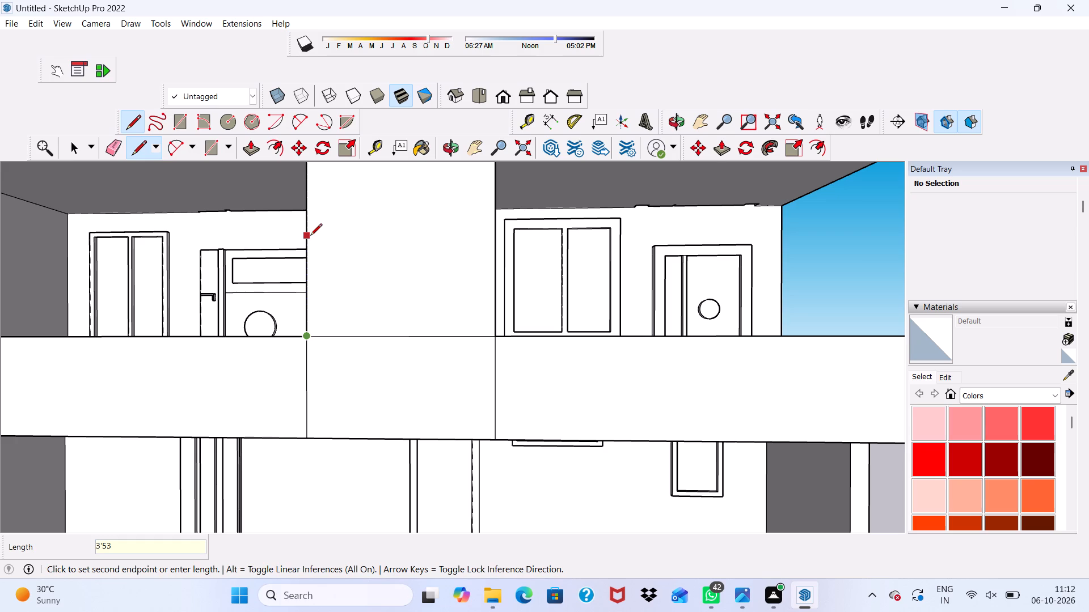
key(slash)
key(8)
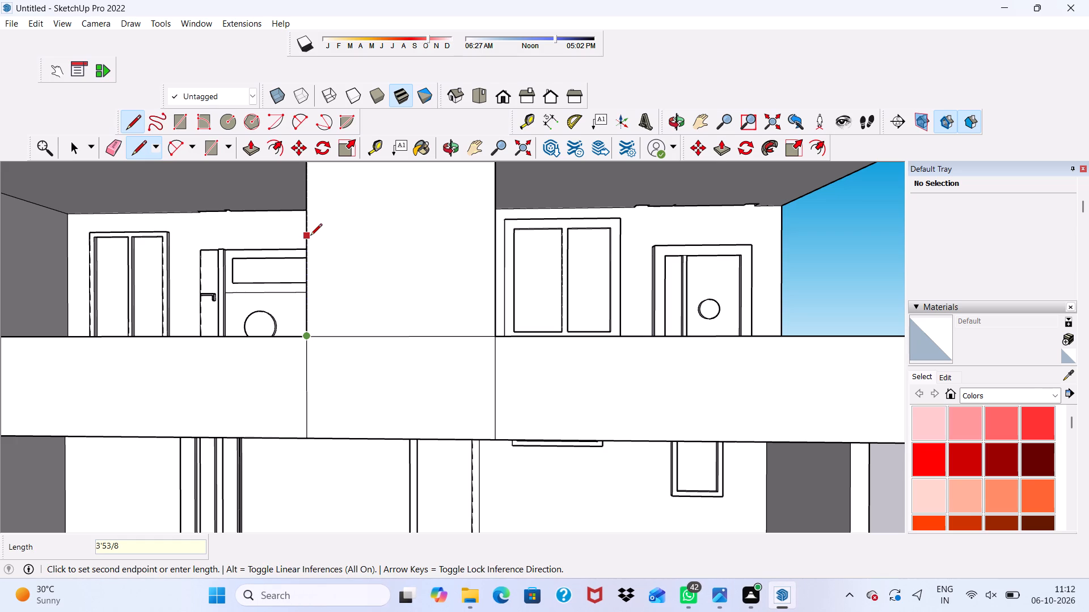
key(shift+quotedbl)
key(Return)
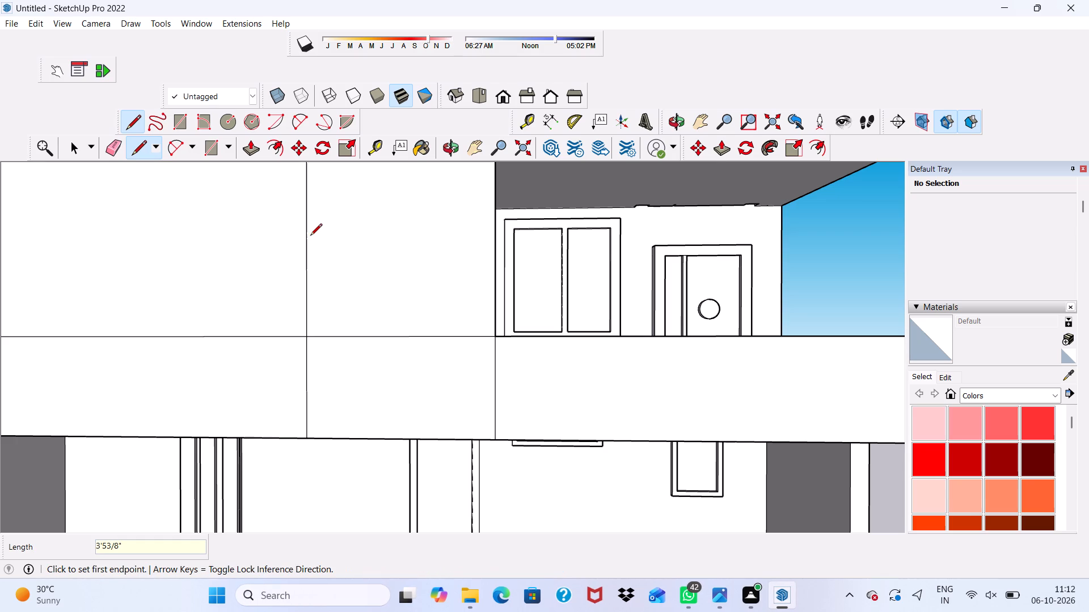
Draw a horizontal line across the central column from the upper end of the 3'53/8" line to the opposite edge.
scroll(309, 236, down, 2)
scroll(309, 236, up, 2)
scroll(309, 236, down, 1)
scroll(298, 297, up, 3)
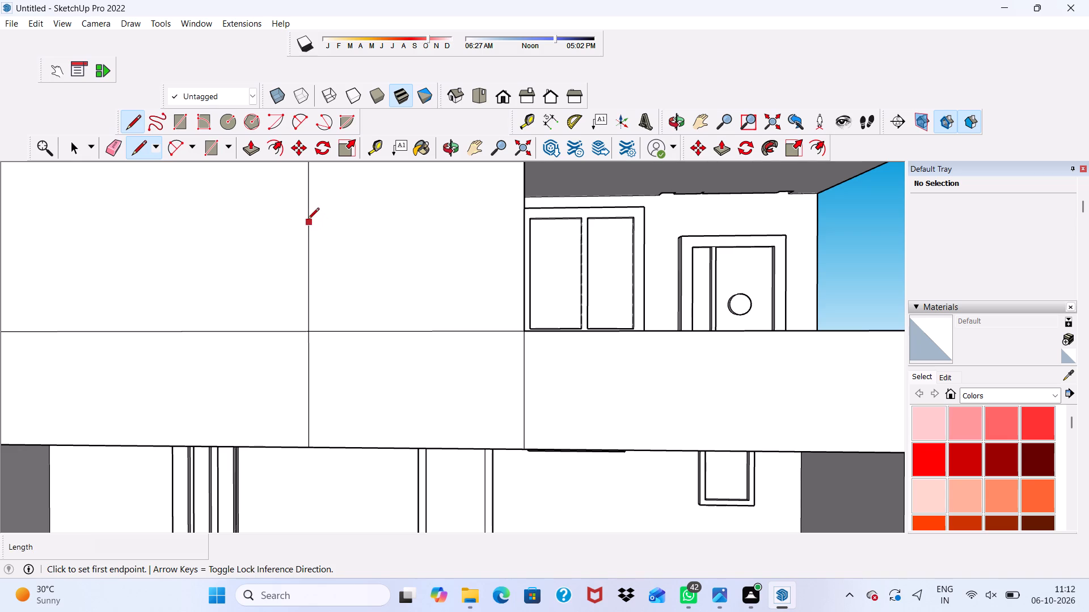
click(310, 192)
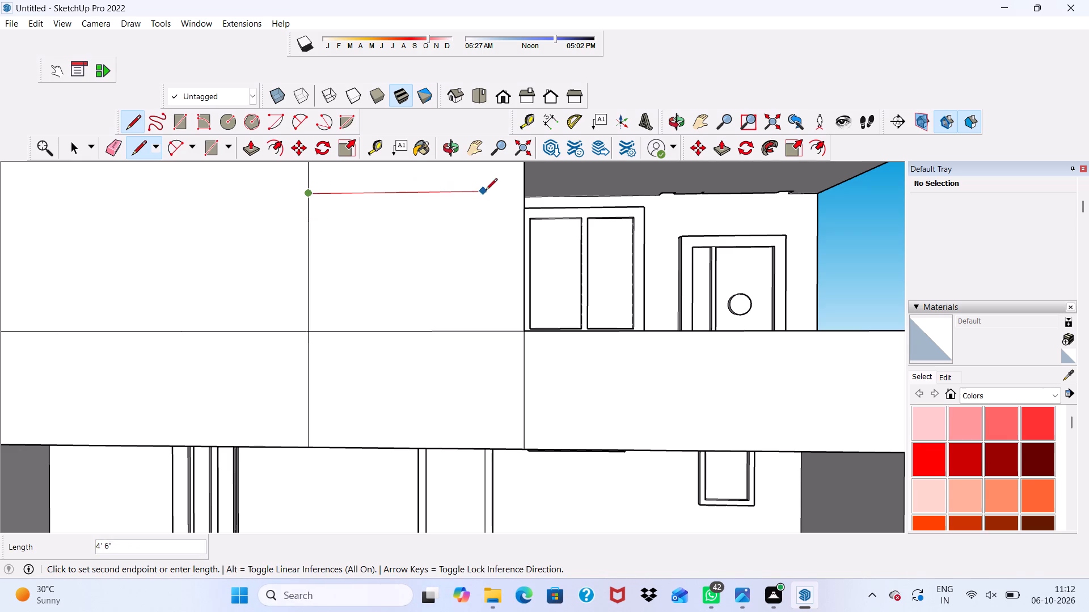
click(524, 193)
scroll(417, 274, down, 9)
middle_drag(258, 373, 278, 388)
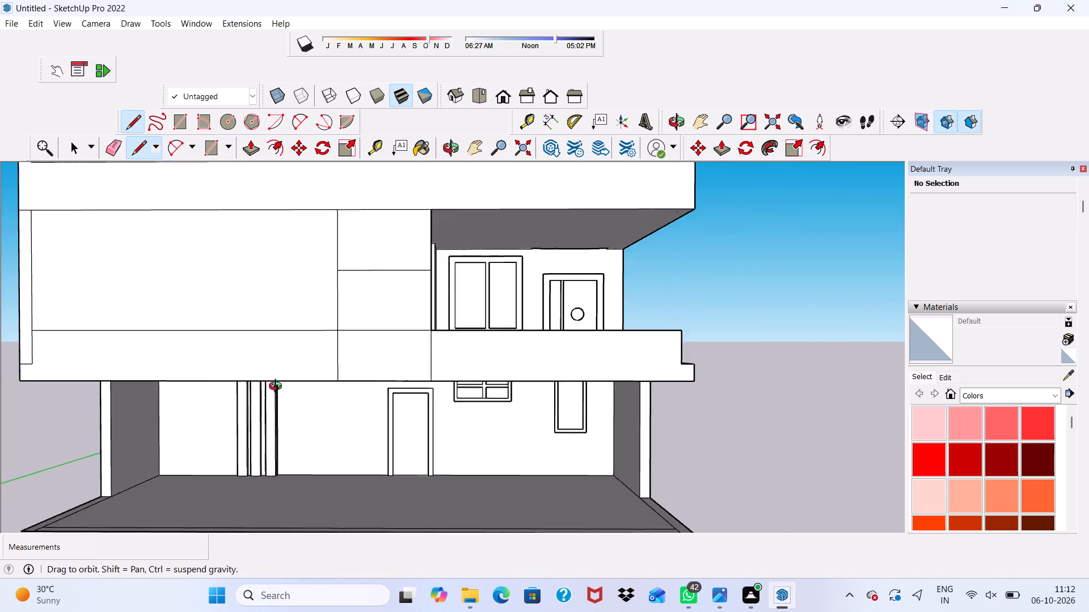
middle_drag(278, 388, 311, 414)
key(space)
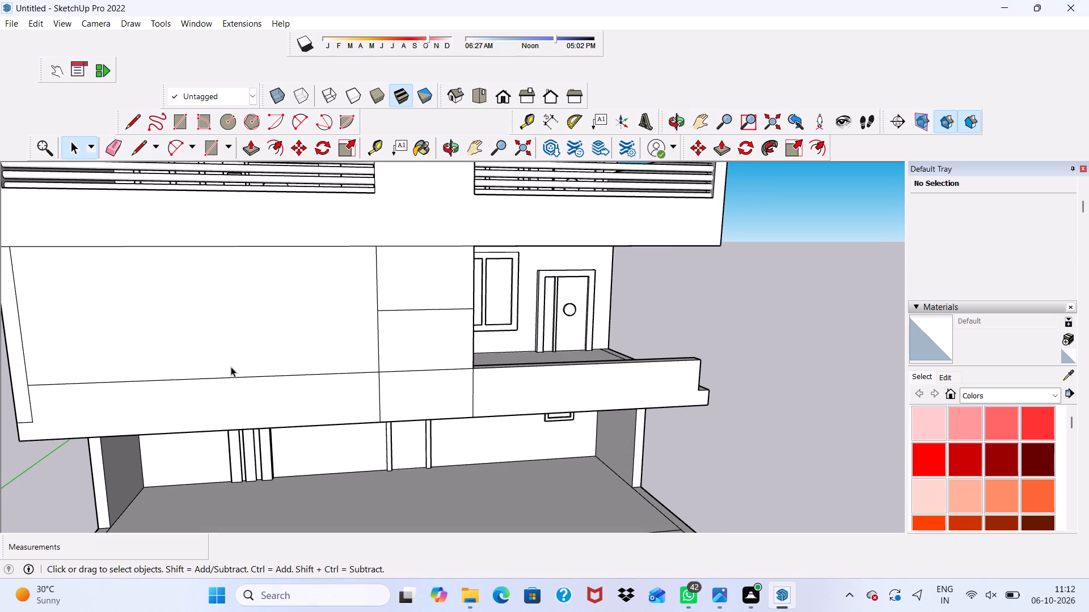
Delete the large face closing the first-floor balcony opening between the end wall and the central column.
click(272, 318)
key(Delete)
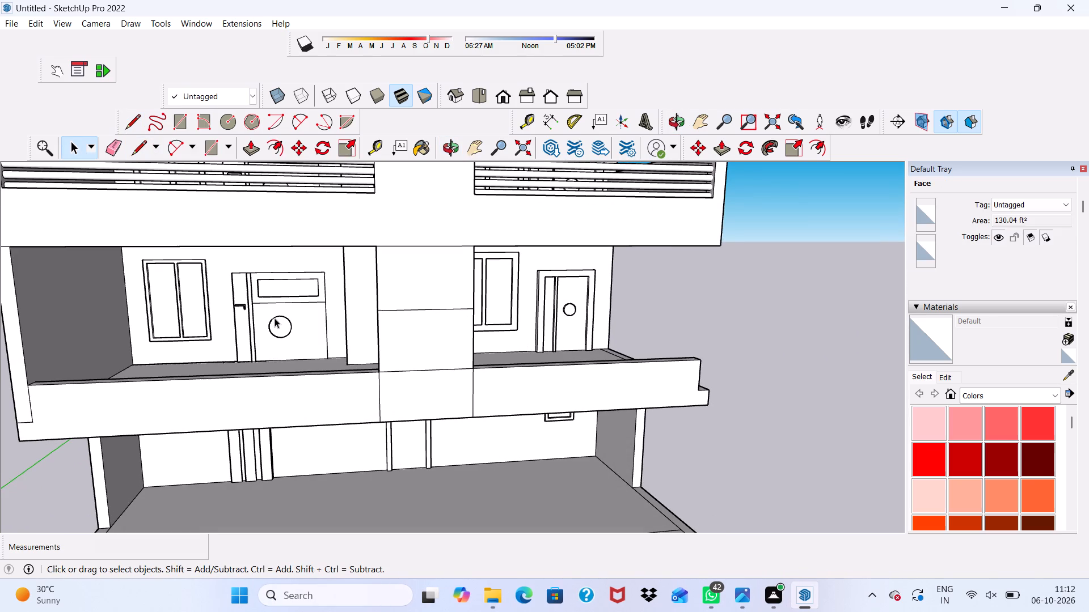
Erase the central column's two vertical edges above the horizontal dividing line, leaving only the short panel on the first-floor parapet.
scroll(257, 321, down, 1)
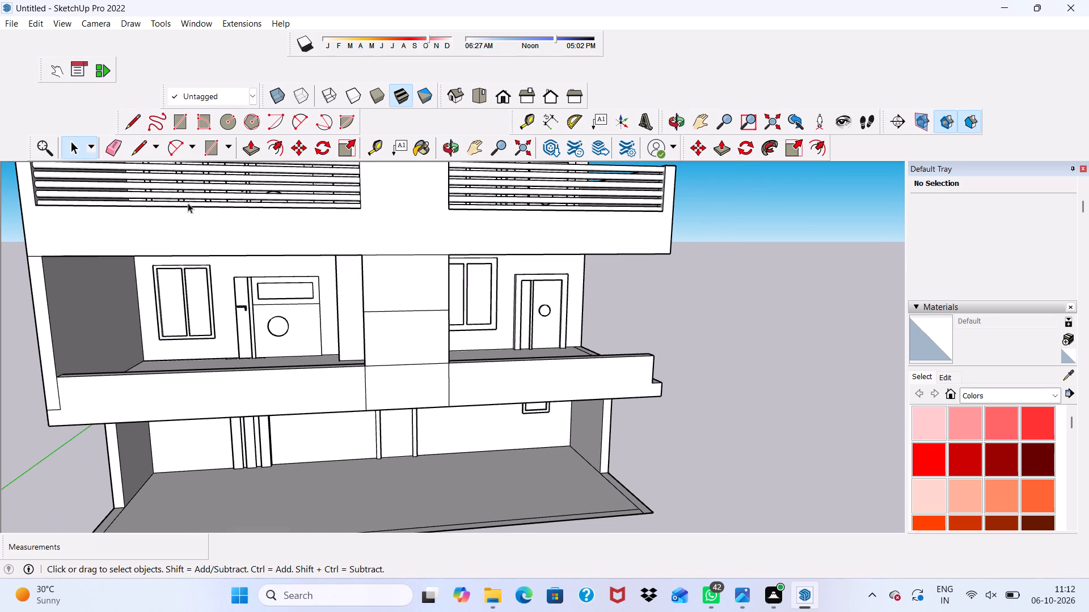
click(113, 144)
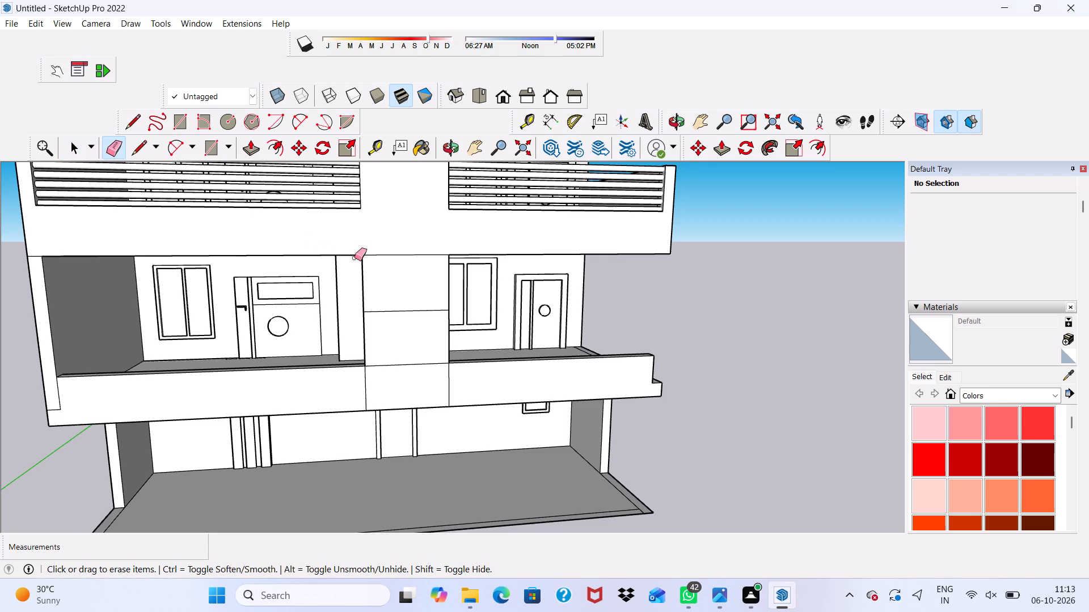
click(363, 287)
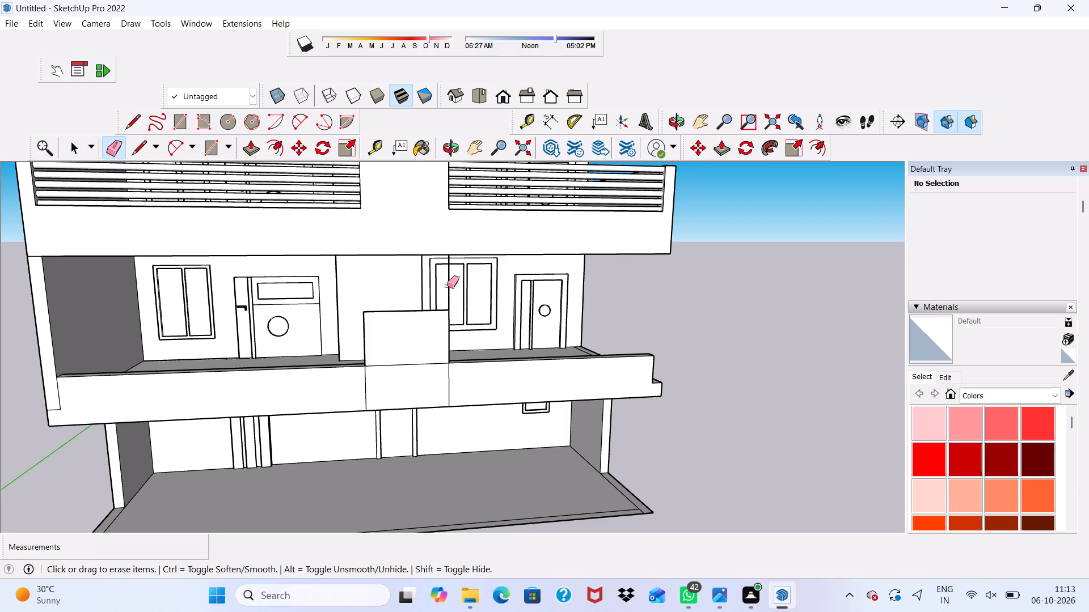
click(451, 285)
drag(451, 284, 442, 288)
Push/Pull the short central panel 9" inward so it matches the thickness of the first-floor parapet.
scroll(442, 288, down, 5)
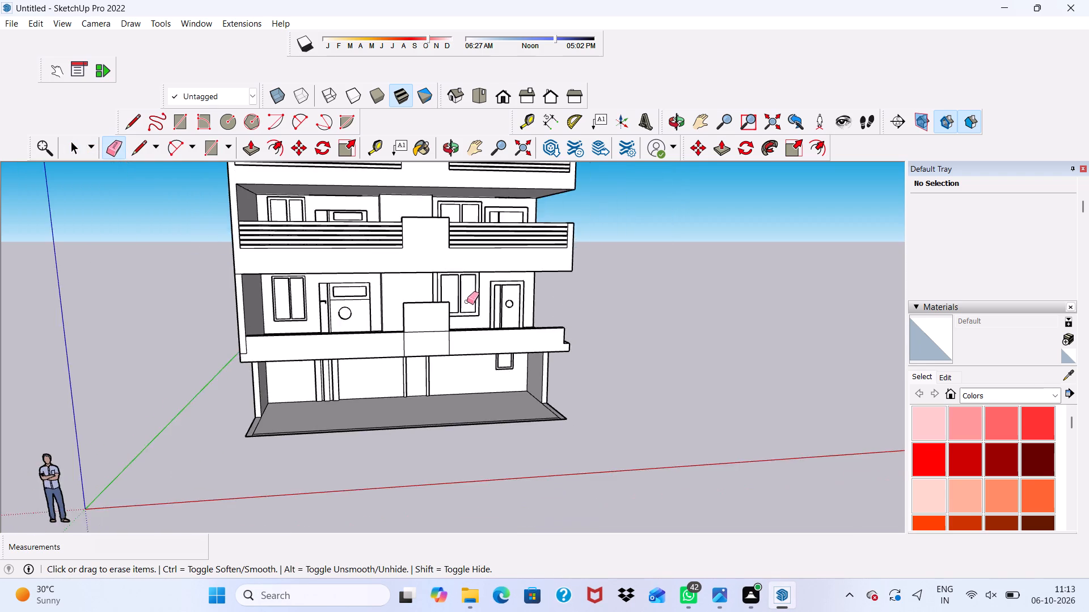
middle_drag(465, 302, 0, 335)
scroll(364, 307, up, 5)
scroll(409, 301, up, 3)
key(space)
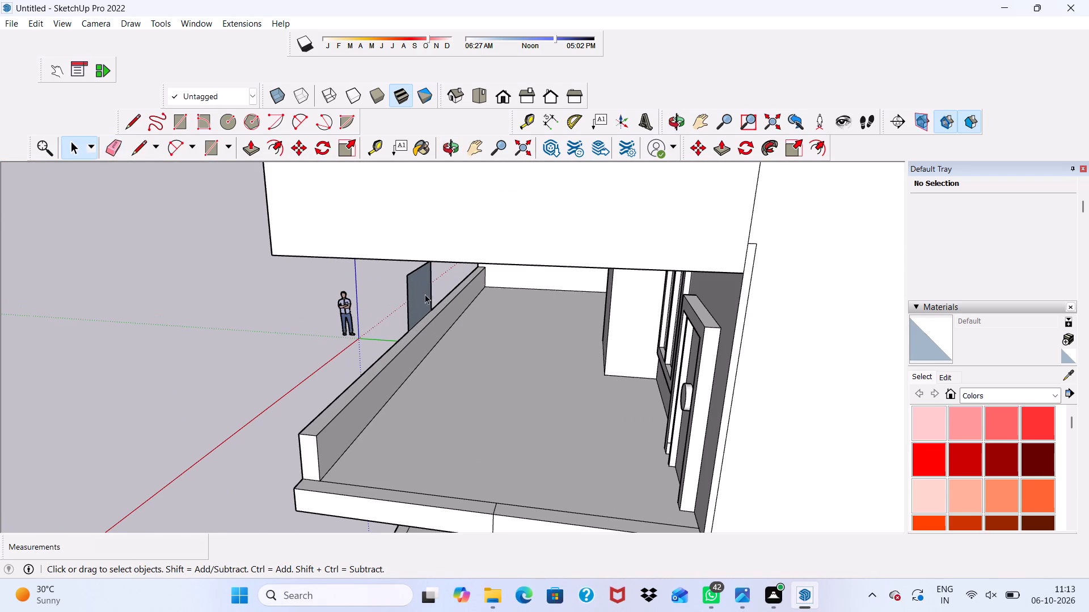
click(413, 301)
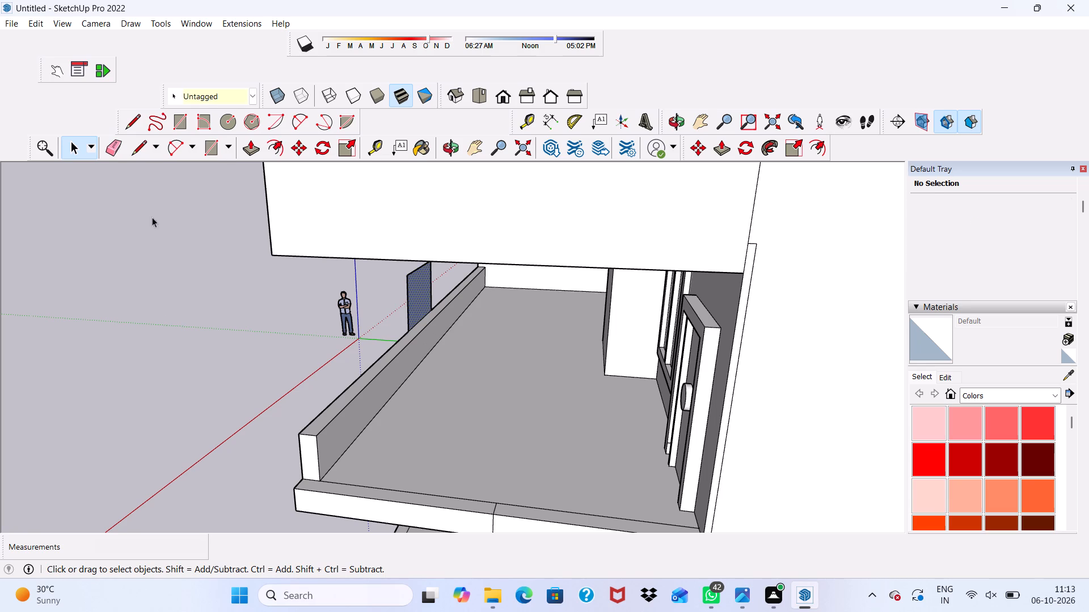
click(256, 143)
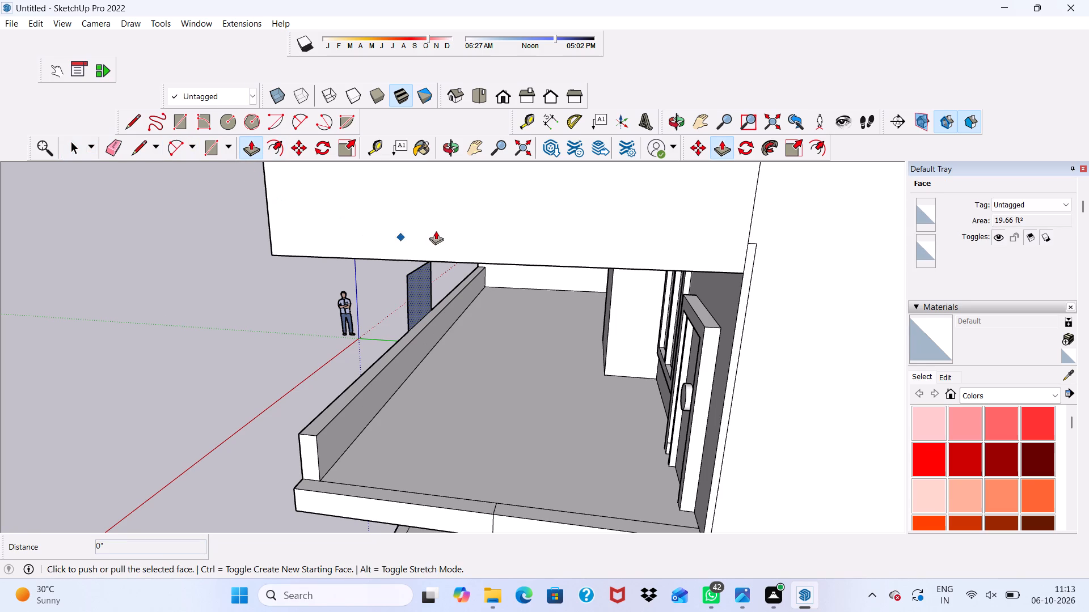
click(423, 292)
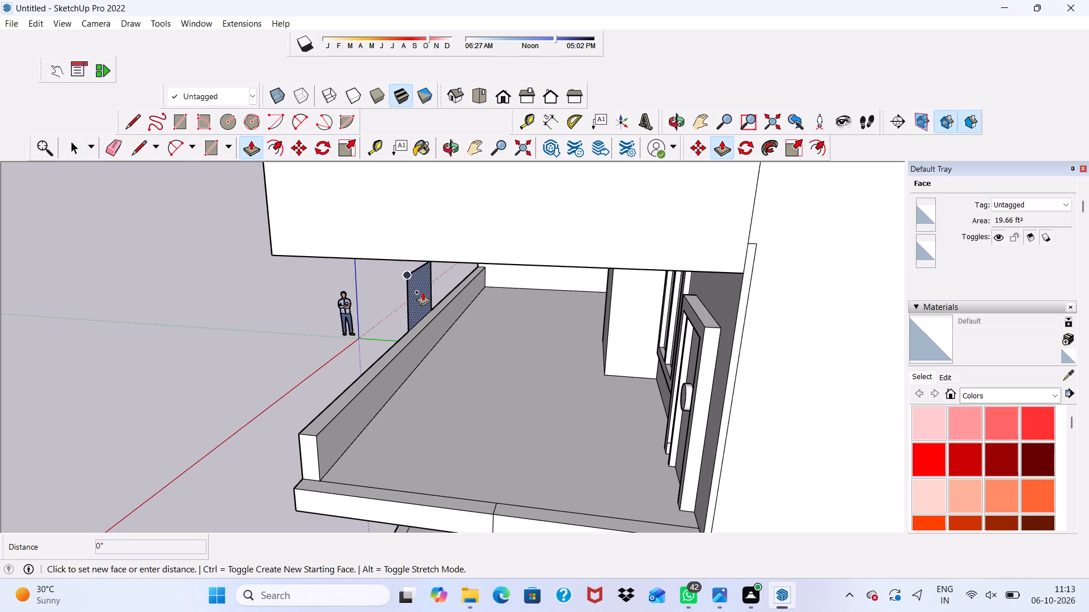
scroll(427, 331, up, 8)
click(406, 343)
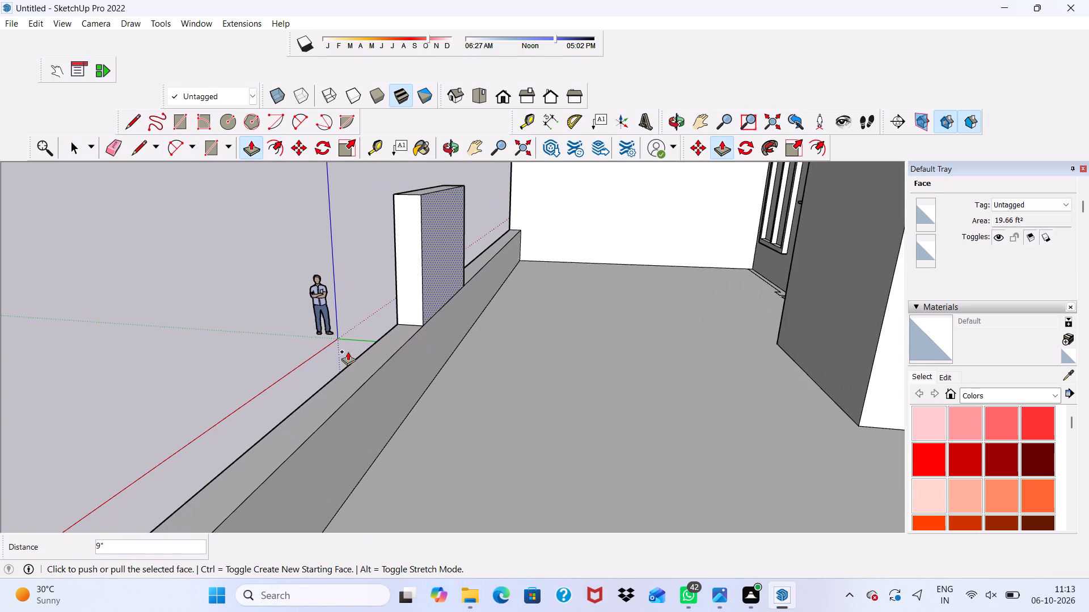
Erase the two vertical seam lines on the first-floor parapet's front face directly beneath the short central panel.
middle_drag(348, 351, 628, 324)
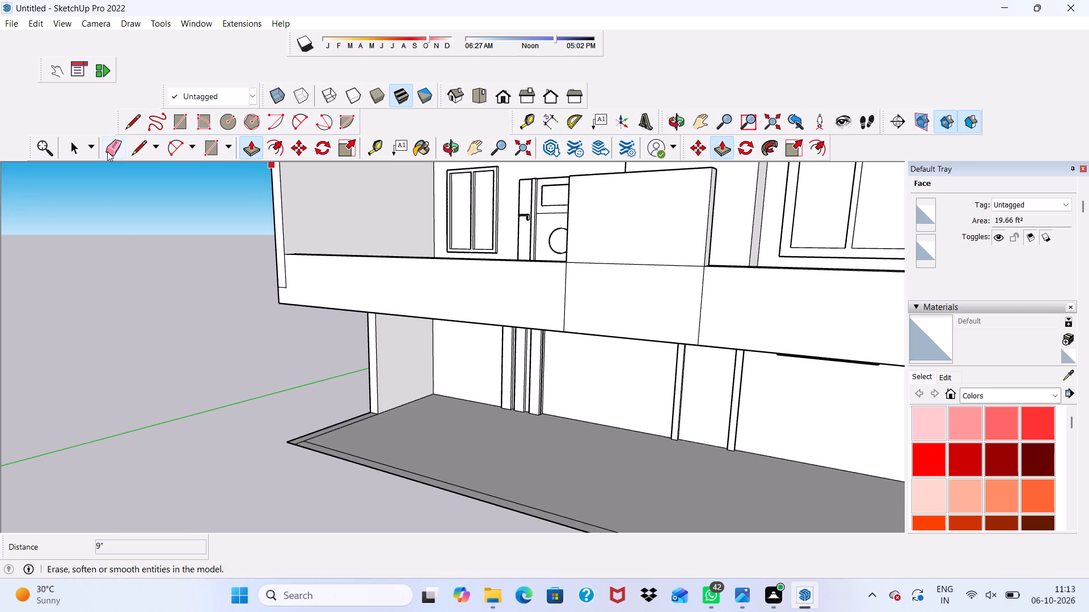
click(112, 146)
click(565, 288)
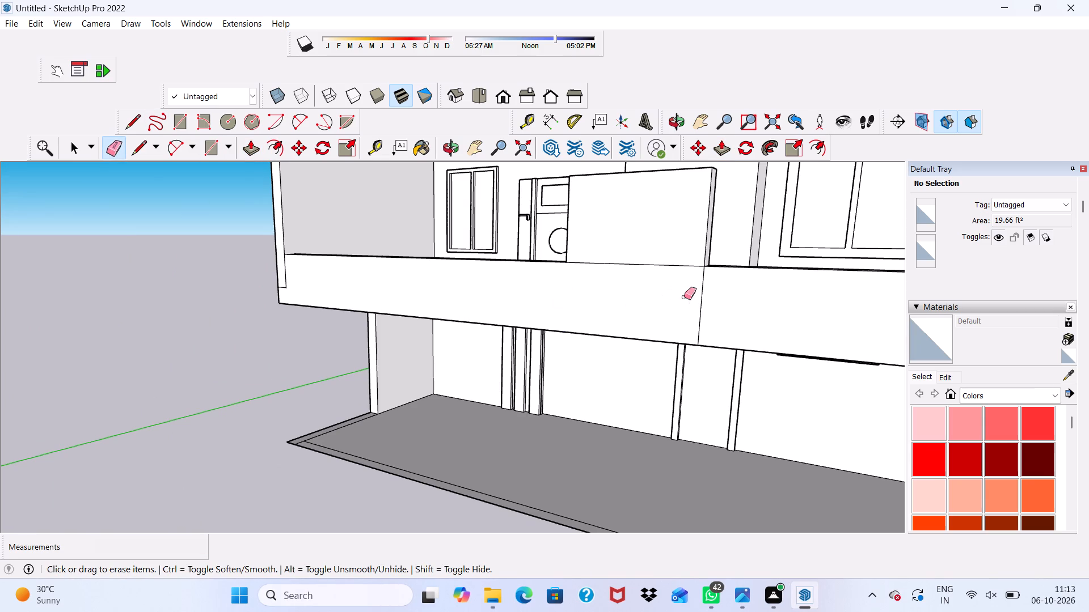
click(700, 295)
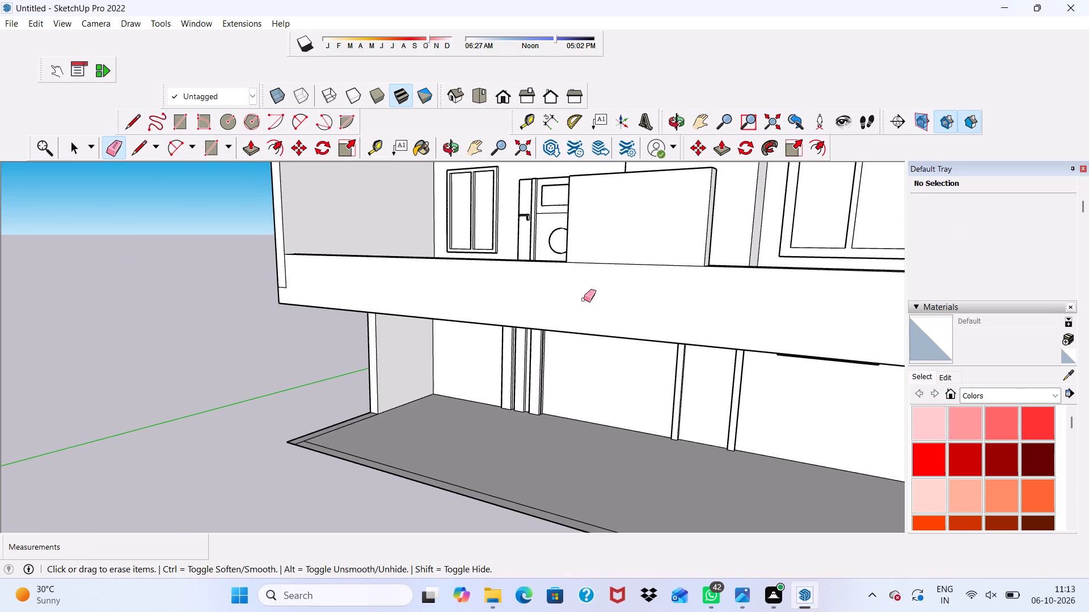
Erase the vertical and short horizontal seam lines where the first-floor parapet's front face meets the end wall.
scroll(565, 294, down, 1)
middle_drag(565, 294, 741, 342)
scroll(439, 287, up, 4)
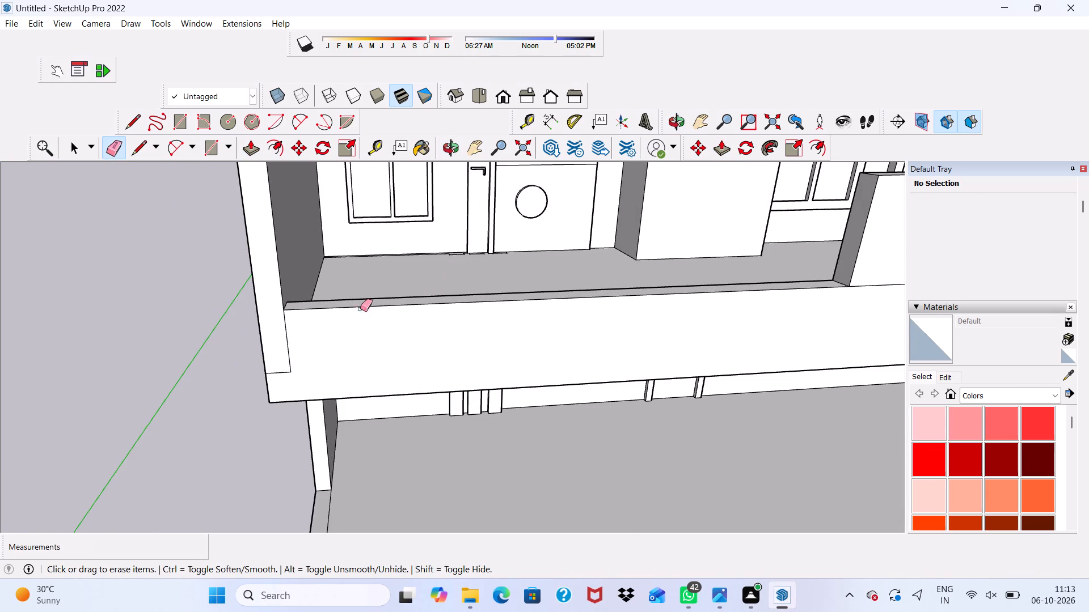
click(288, 330)
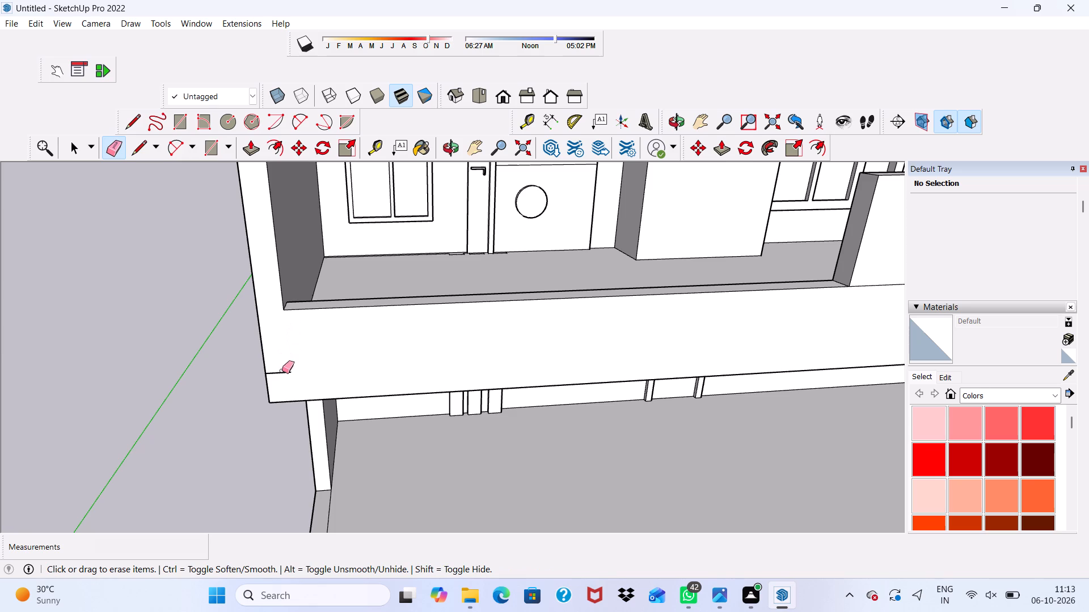
click(281, 376)
drag(277, 369, 282, 377)
Erase the seam across the first-floor balcony's open-side slab strip and the vertical seam below it on the side wall.
scroll(165, 352, down, 1)
scroll(148, 356, up, 1)
scroll(137, 360, down, 2)
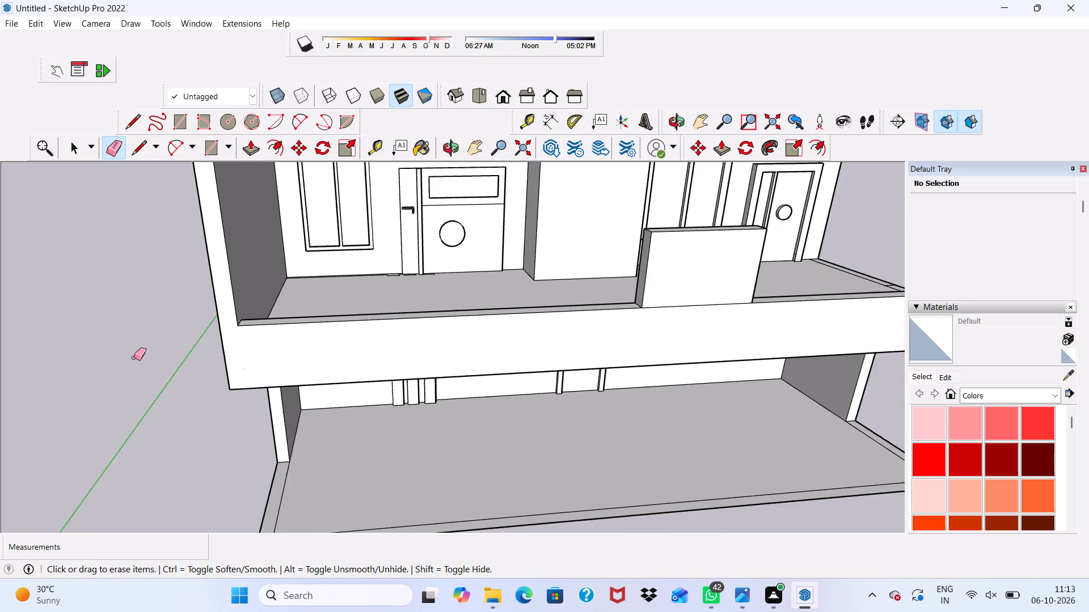
scroll(134, 358, down, 3)
scroll(141, 347, up, 1)
scroll(150, 355, down, 3)
middle_drag(305, 333, 25, 292)
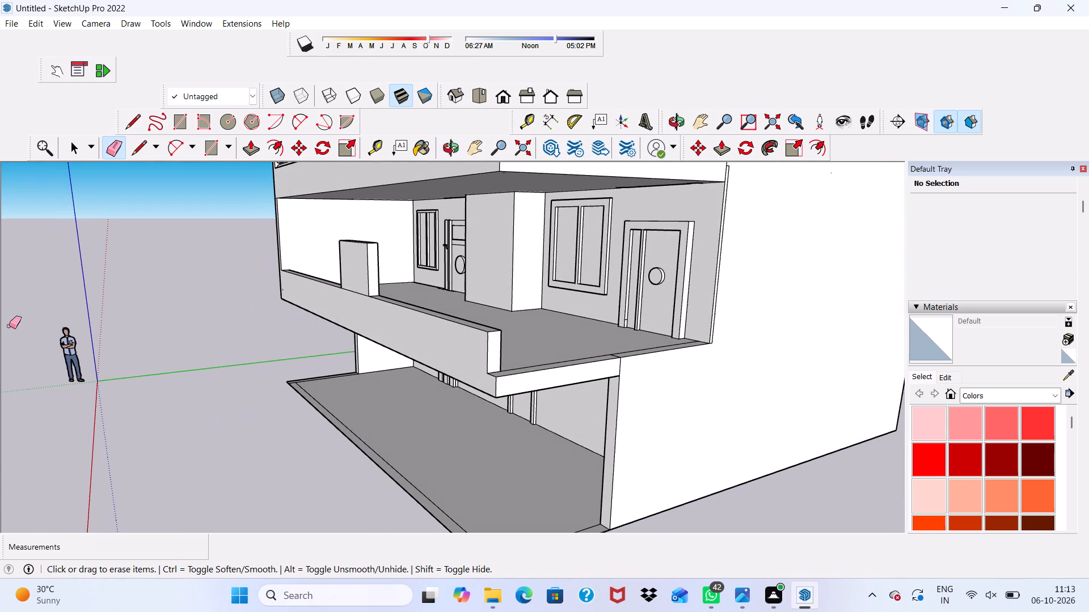
scroll(694, 309, up, 8)
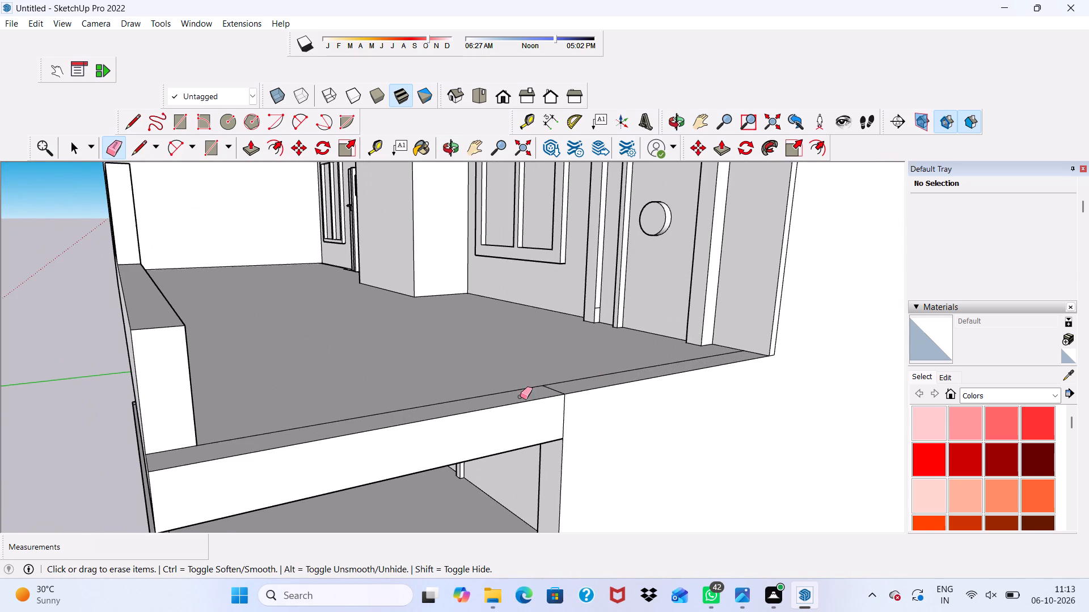
click(550, 389)
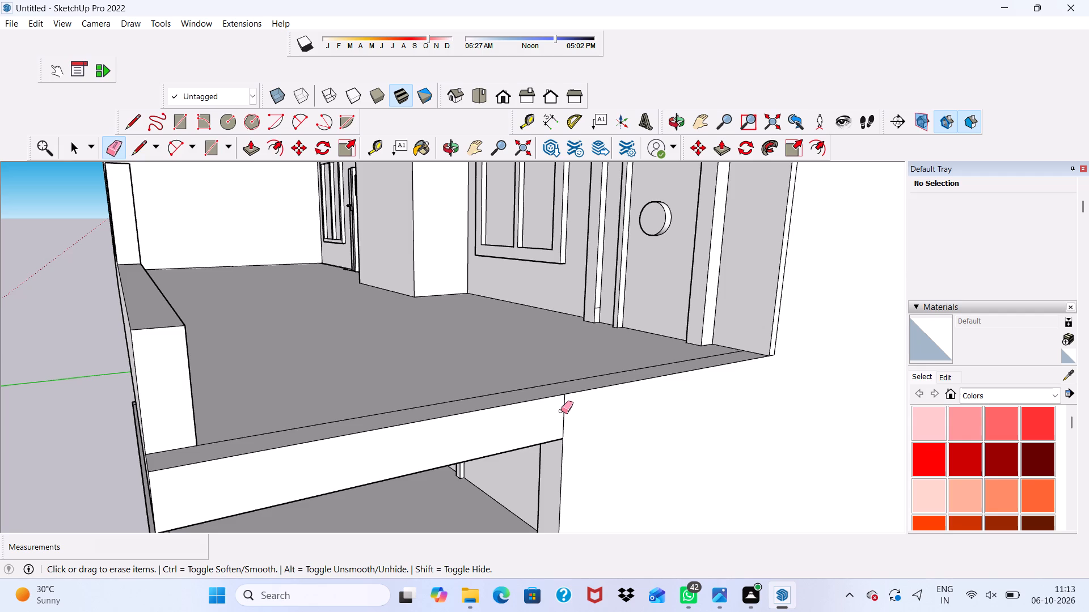
drag(561, 411, 567, 405)
key(space)
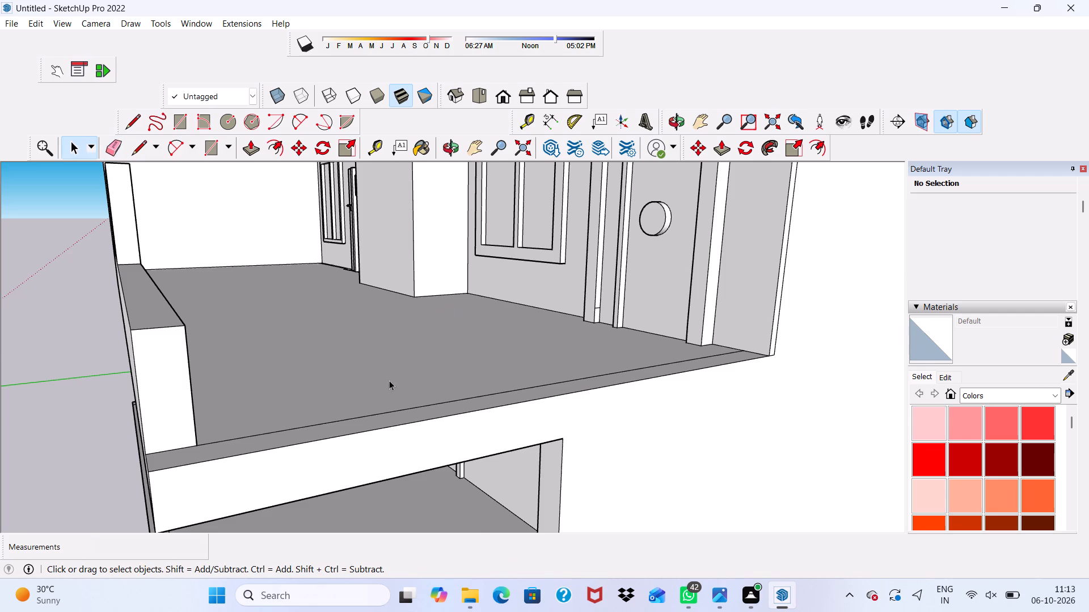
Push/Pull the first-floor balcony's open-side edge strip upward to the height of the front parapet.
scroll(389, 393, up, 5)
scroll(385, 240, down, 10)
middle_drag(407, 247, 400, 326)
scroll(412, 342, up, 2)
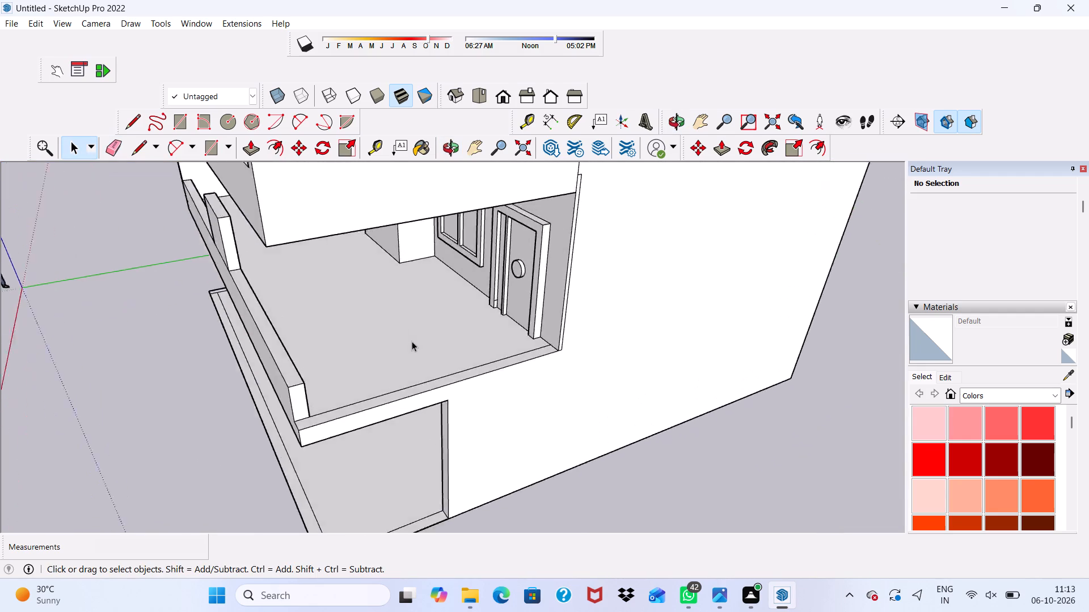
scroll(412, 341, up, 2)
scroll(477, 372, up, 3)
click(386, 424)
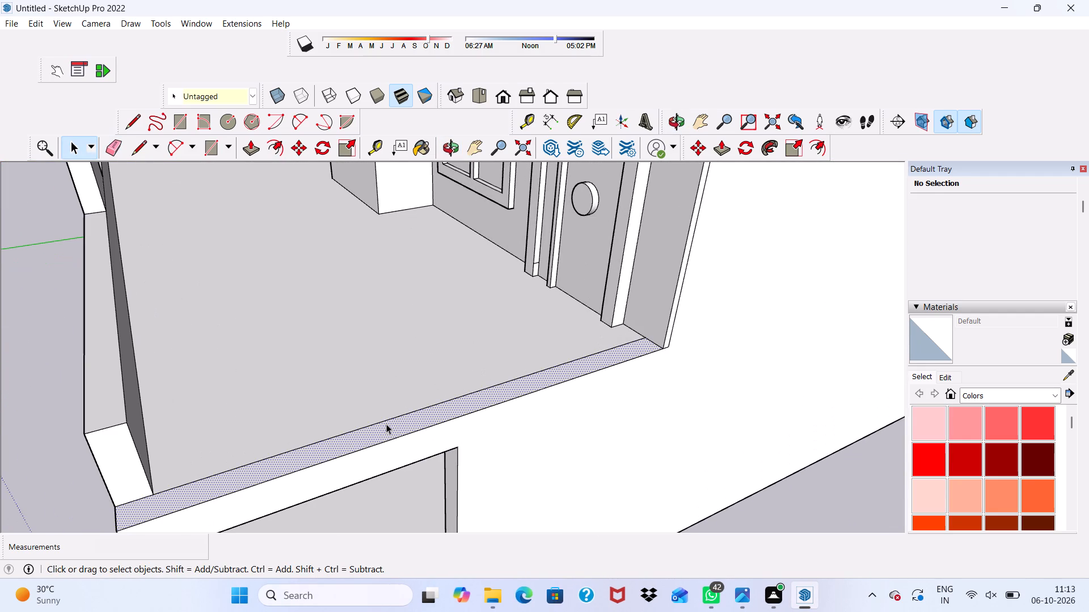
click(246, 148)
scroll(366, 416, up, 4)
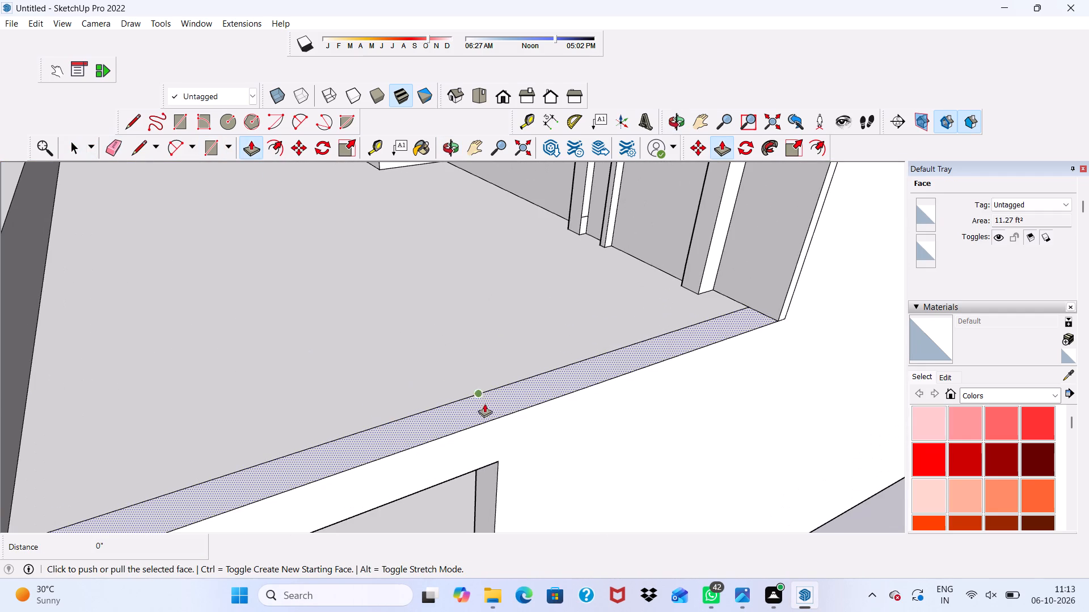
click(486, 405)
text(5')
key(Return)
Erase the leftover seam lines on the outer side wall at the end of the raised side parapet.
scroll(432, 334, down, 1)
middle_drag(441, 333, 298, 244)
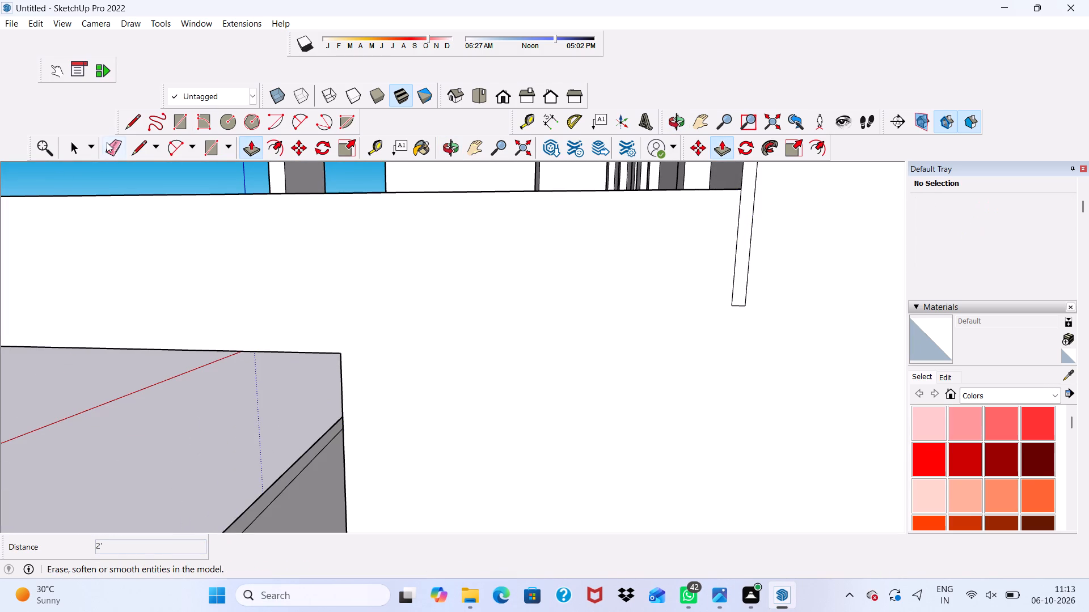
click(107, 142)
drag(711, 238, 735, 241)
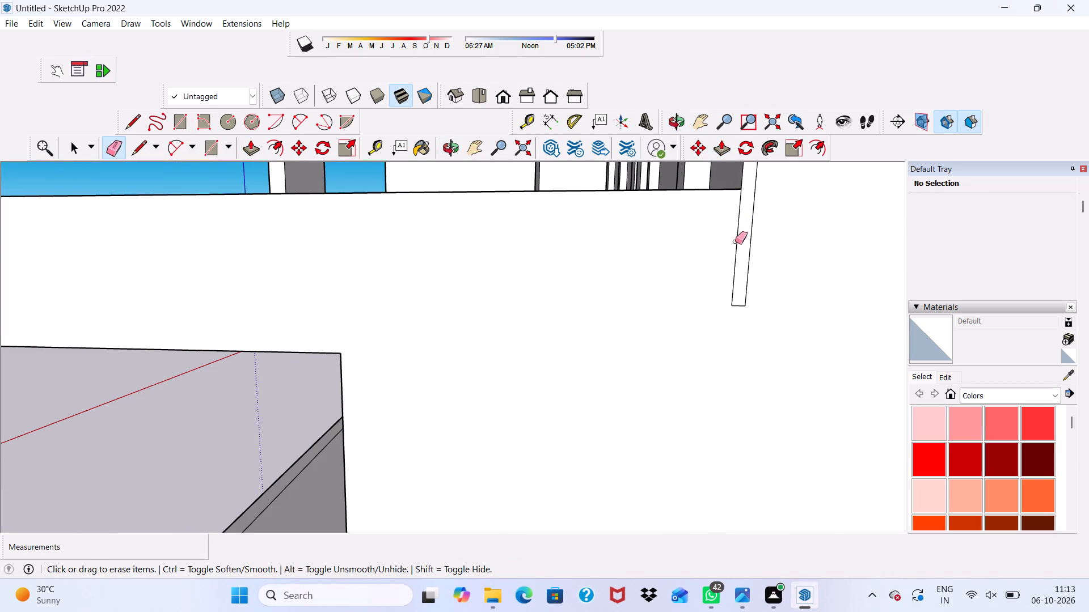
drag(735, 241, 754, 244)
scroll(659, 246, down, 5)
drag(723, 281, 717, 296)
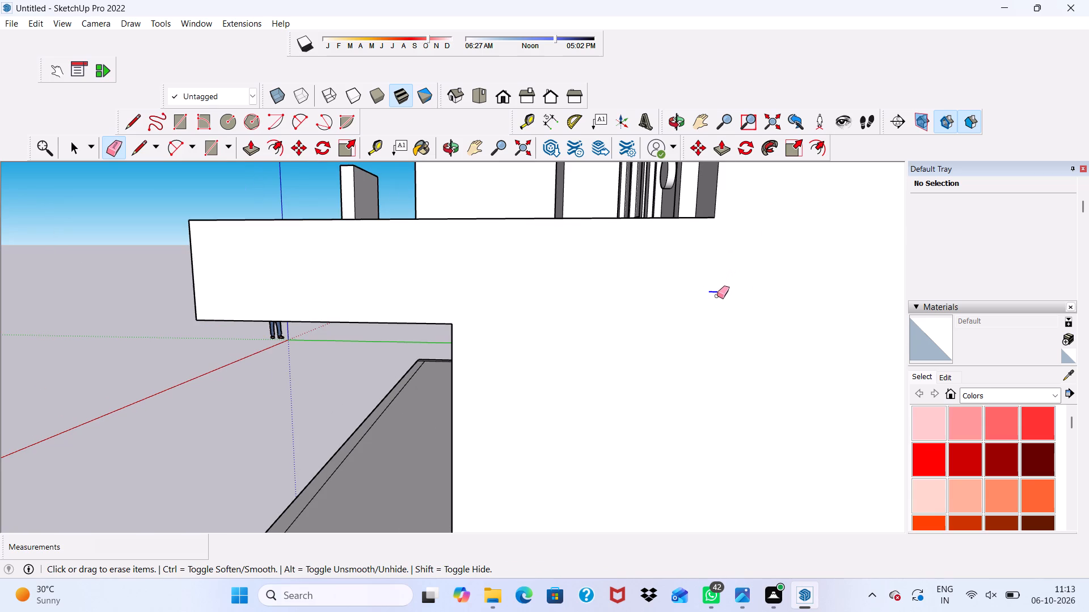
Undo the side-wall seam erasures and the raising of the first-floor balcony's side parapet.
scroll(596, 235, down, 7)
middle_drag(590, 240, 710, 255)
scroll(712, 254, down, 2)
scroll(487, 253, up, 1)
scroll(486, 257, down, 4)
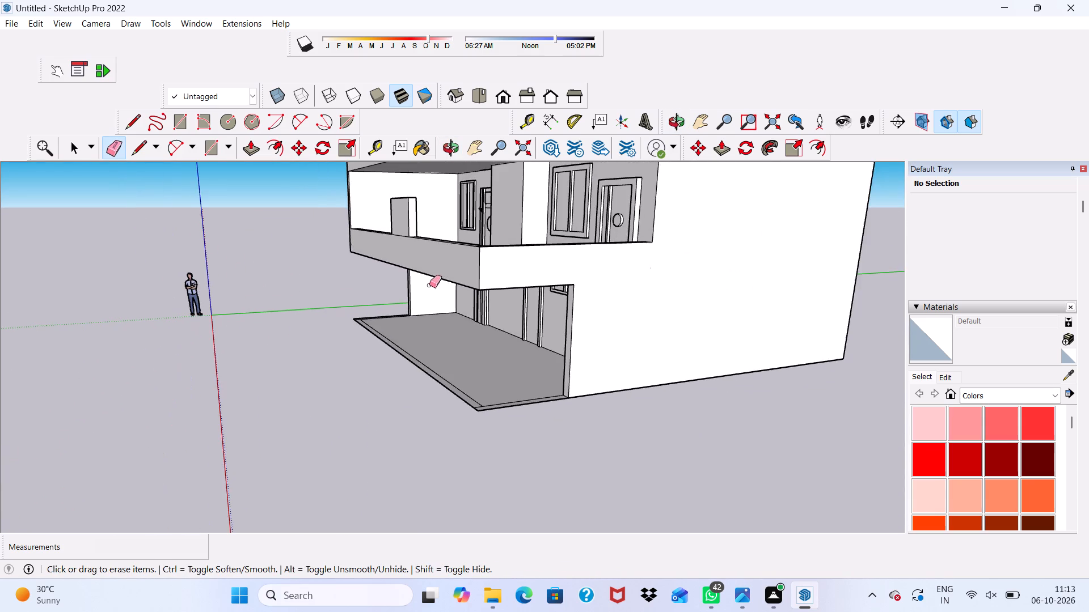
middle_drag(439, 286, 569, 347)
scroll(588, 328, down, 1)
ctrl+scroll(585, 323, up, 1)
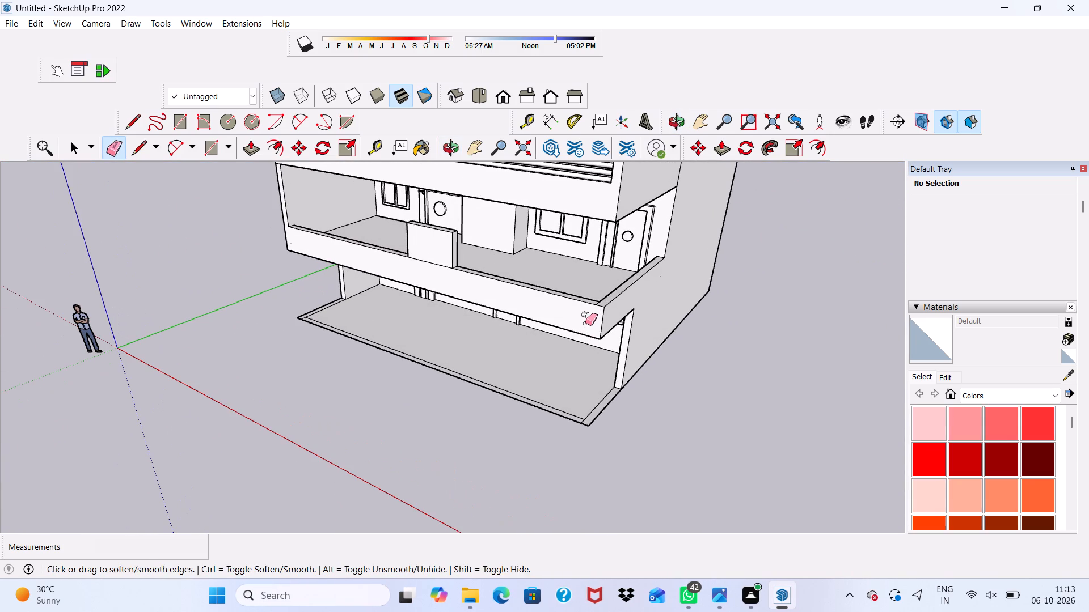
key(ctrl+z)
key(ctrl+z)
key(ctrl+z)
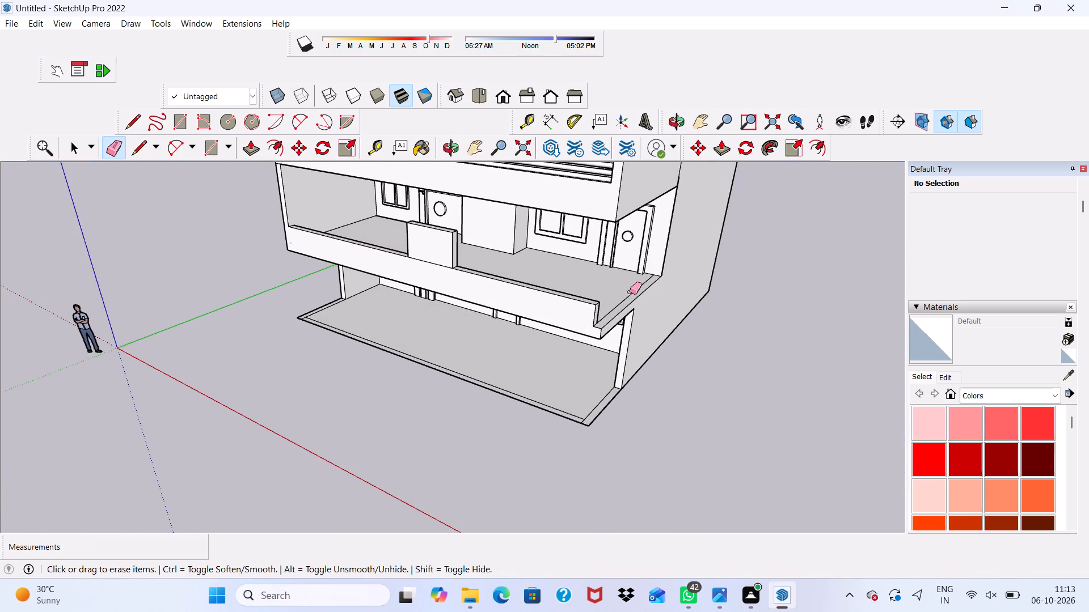
Push/Pull the first-floor balcony's open-side edge strip up 5'.
scroll(631, 312, up, 3)
key(space)
scroll(613, 307, up, 4)
click(612, 315)
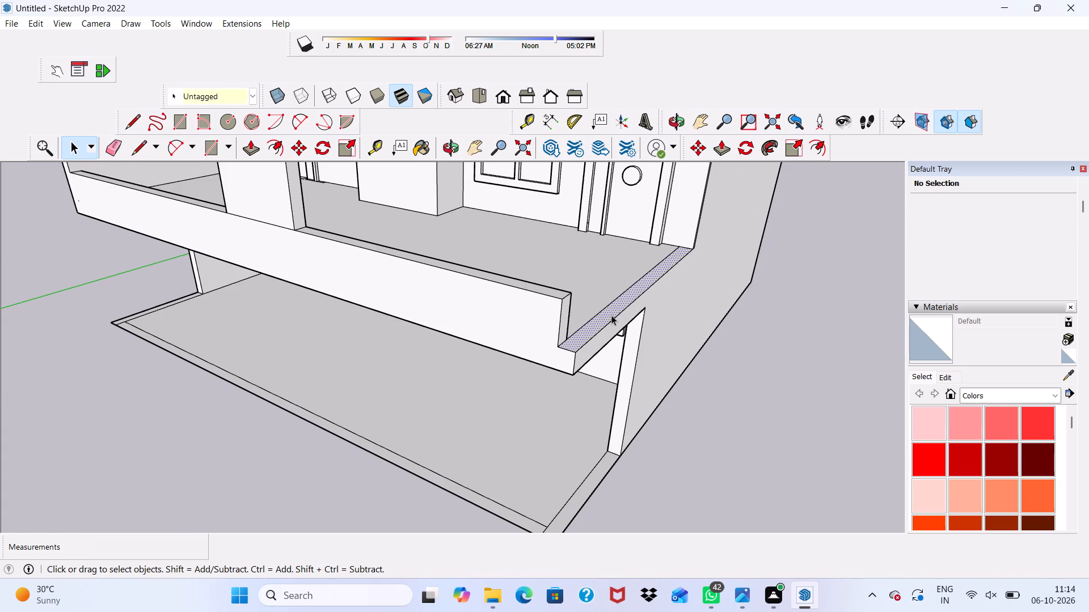
click(247, 148)
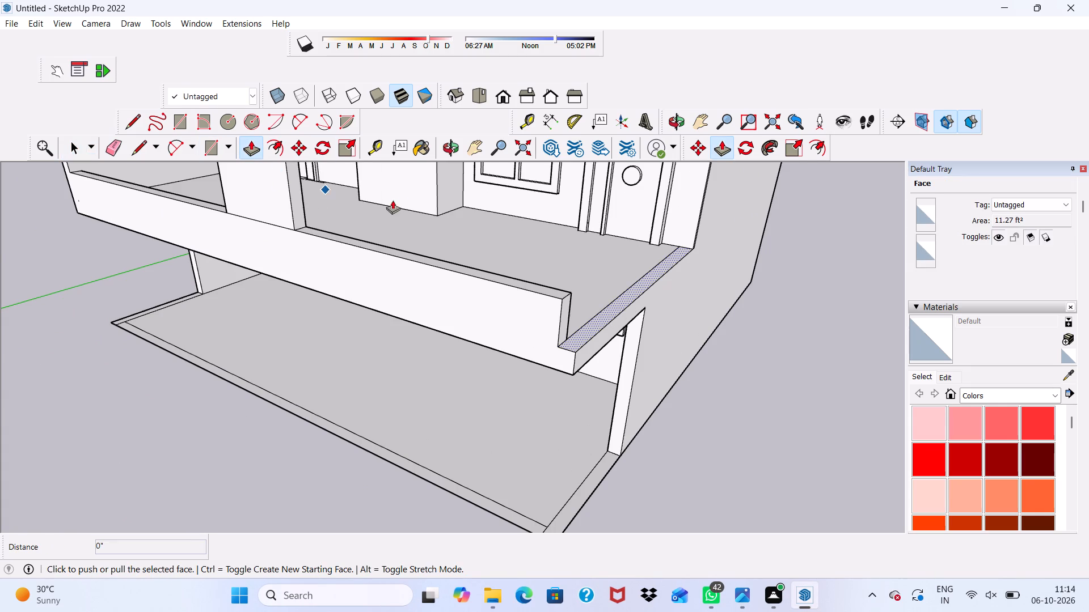
scroll(619, 269, up, 4)
click(632, 305)
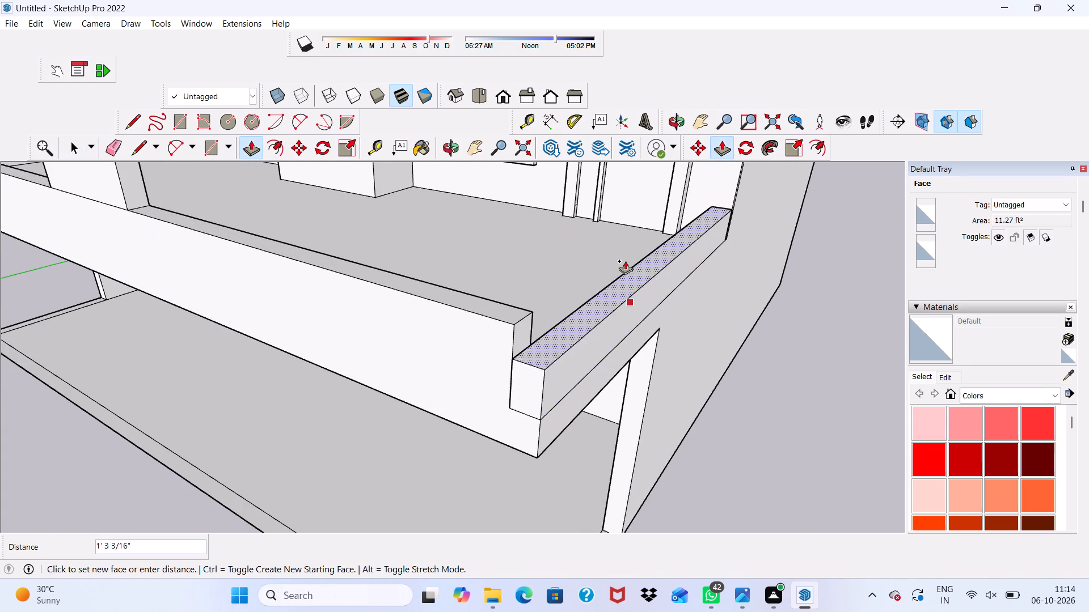
text(5')
key(Return)
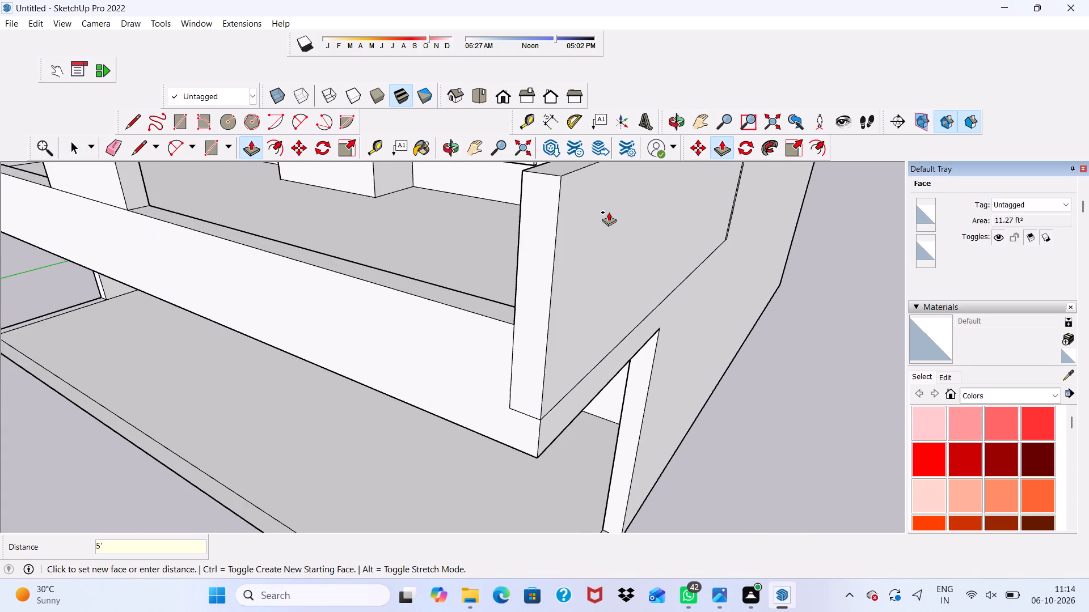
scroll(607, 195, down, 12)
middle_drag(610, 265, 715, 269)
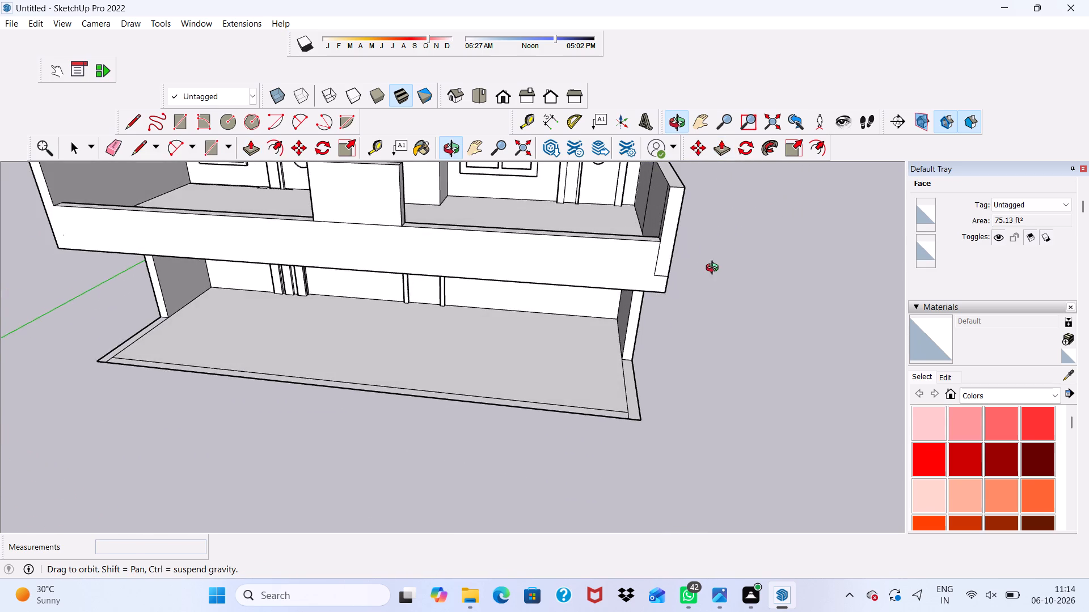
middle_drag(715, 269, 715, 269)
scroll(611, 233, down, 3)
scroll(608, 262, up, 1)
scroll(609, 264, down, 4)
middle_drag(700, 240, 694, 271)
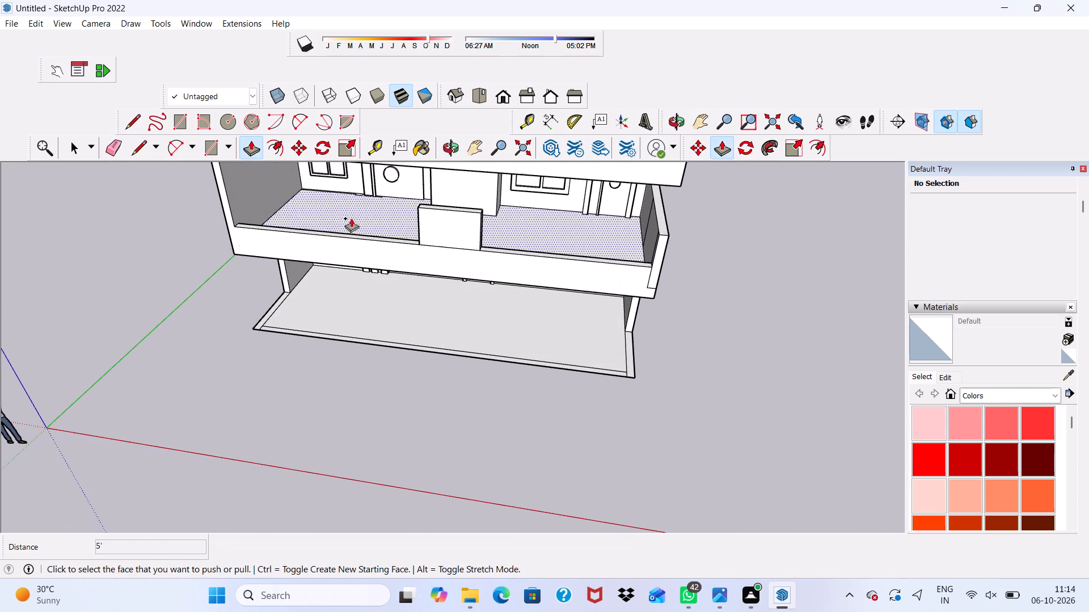
Erase the seam lines on the front parapet's face at the corner where it meets the raised side parapet.
scroll(193, 137, up, 4)
click(116, 140)
scroll(365, 292, up, 4)
scroll(569, 298, down, 2)
scroll(569, 298, up, 1)
scroll(569, 298, down, 1)
scroll(571, 298, up, 1)
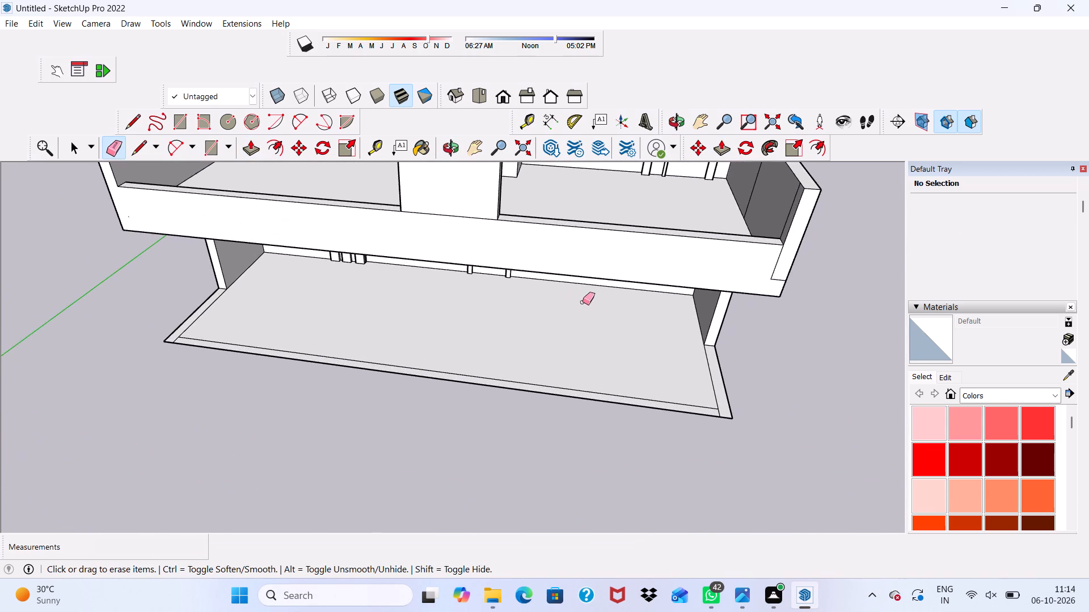
scroll(586, 292, down, 3)
scroll(811, 269, up, 2)
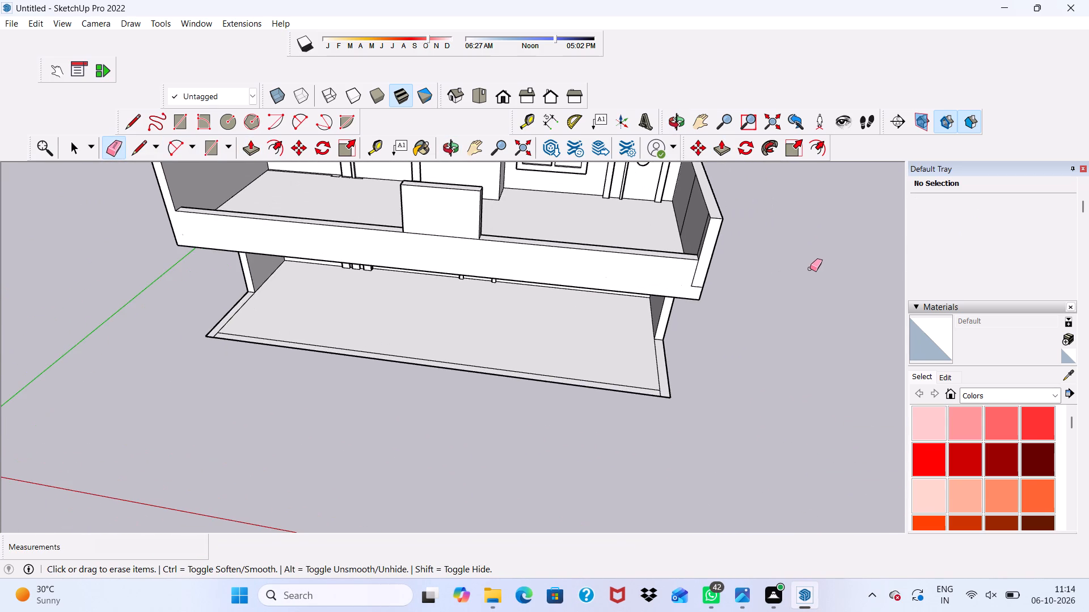
scroll(822, 264, up, 3)
scroll(664, 273, up, 6)
drag(676, 261, 683, 263)
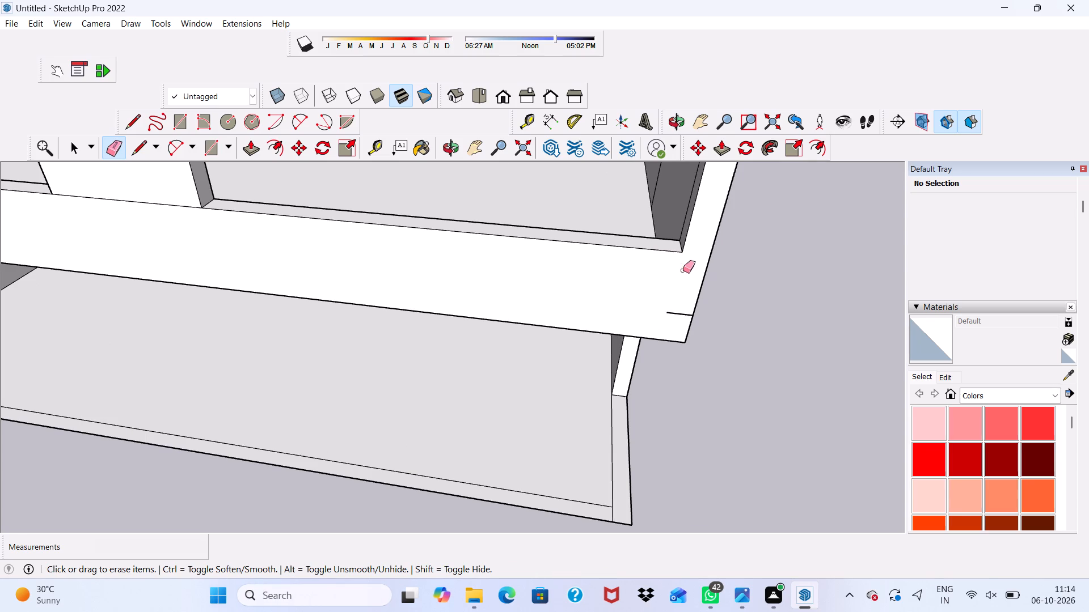
drag(670, 297, 683, 311)
drag(682, 311, 688, 320)
Erase the remaining seam lines on the outer side wall around the raised first-floor side parapet.
scroll(687, 312, up, 1)
scroll(691, 296, down, 1)
middle_drag(693, 299, 692, 299)
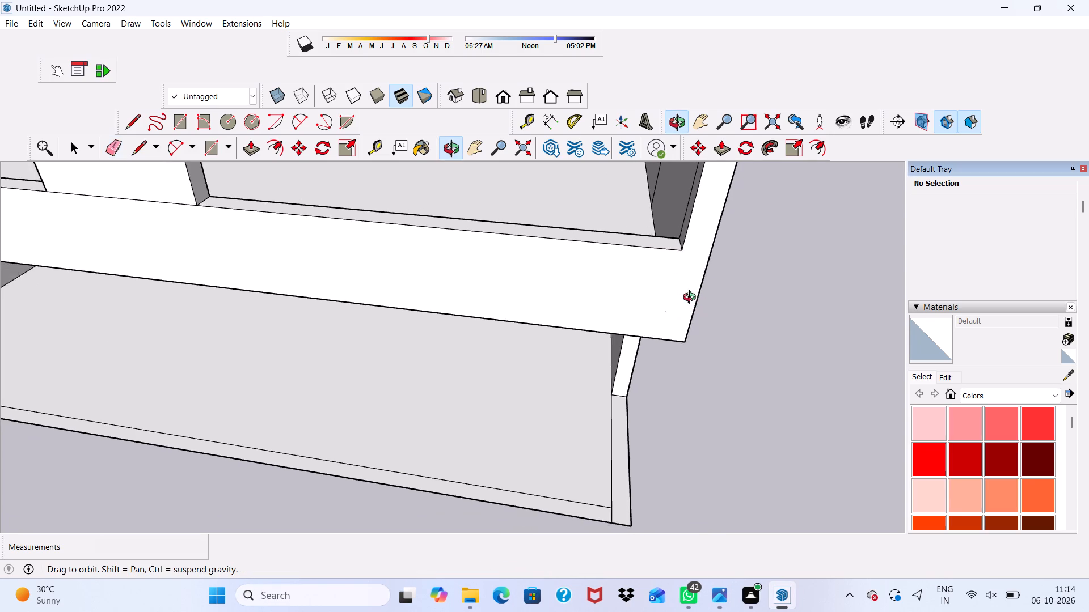
middle_drag(692, 299, 465, 302)
scroll(458, 304, up, 1)
drag(459, 313, 471, 335)
scroll(369, 317, down, 5)
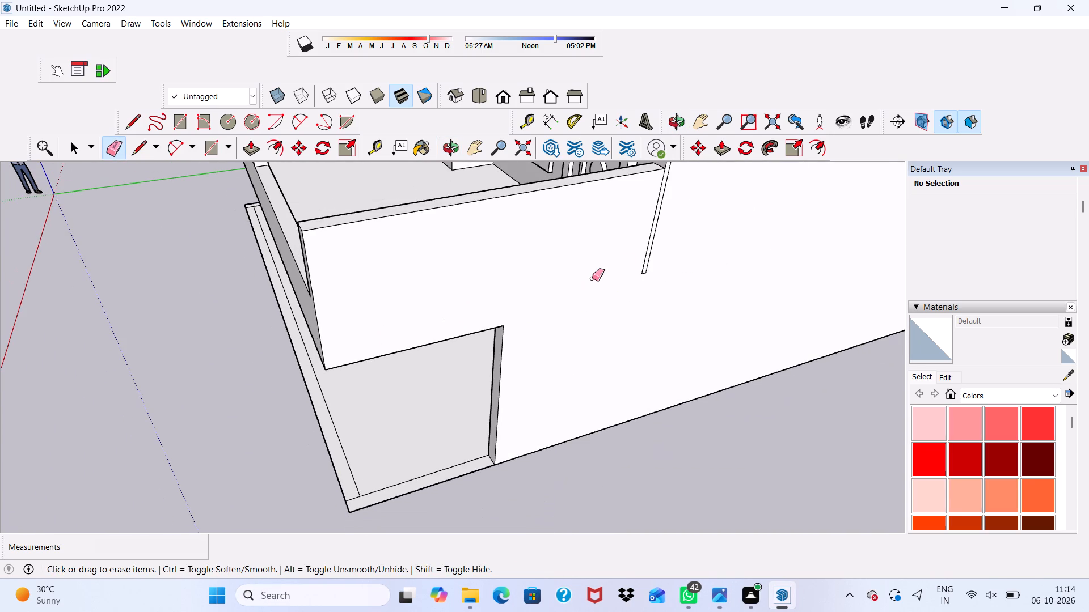
drag(626, 252, 681, 227)
scroll(662, 216, up, 2)
click(653, 218)
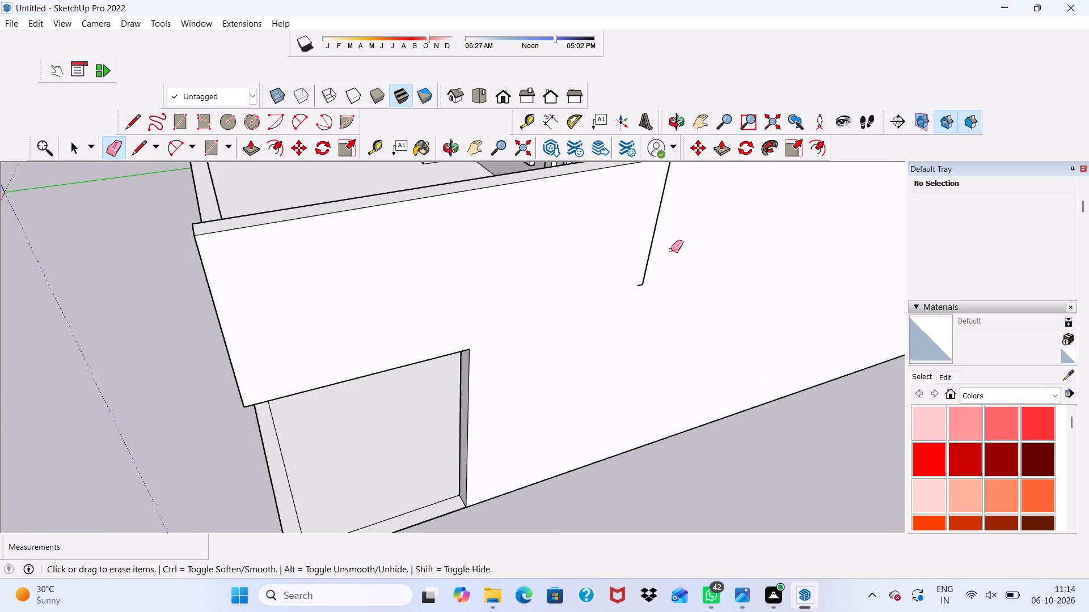
drag(637, 261, 651, 273)
drag(640, 283, 641, 295)
scroll(625, 291, down, 4)
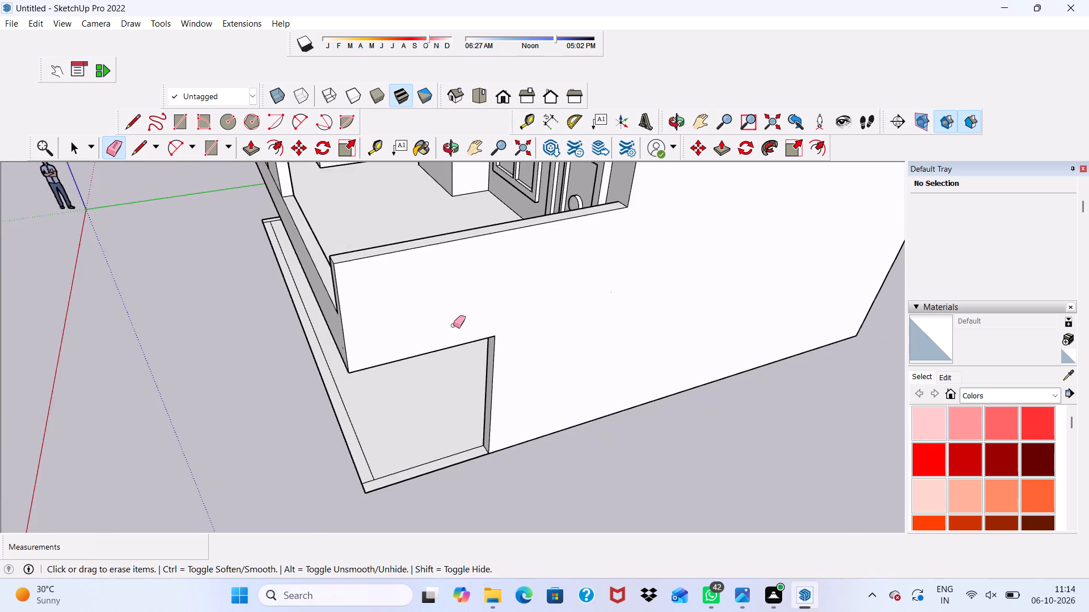
middle_drag(455, 326, 759, 300)
scroll(467, 237, up, 6)
drag(624, 203, 606, 213)
Examine the first-floor balcony, its parapets and the front facade from several angles.
scroll(565, 227, down, 5)
scroll(544, 252, up, 1)
middle_drag(625, 248, 824, 248)
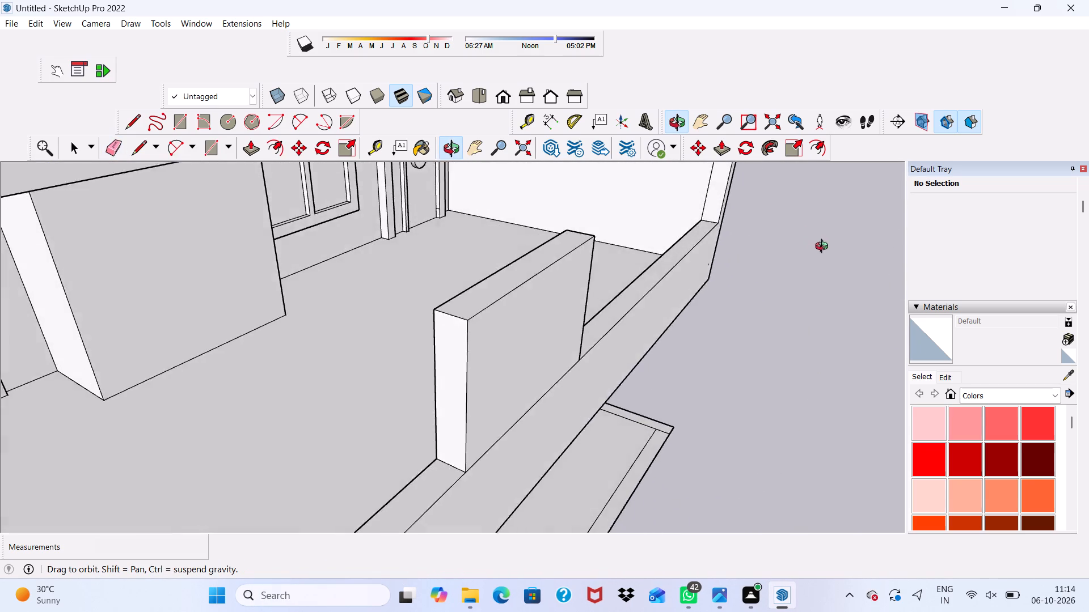
middle_drag(824, 248, 498, 278)
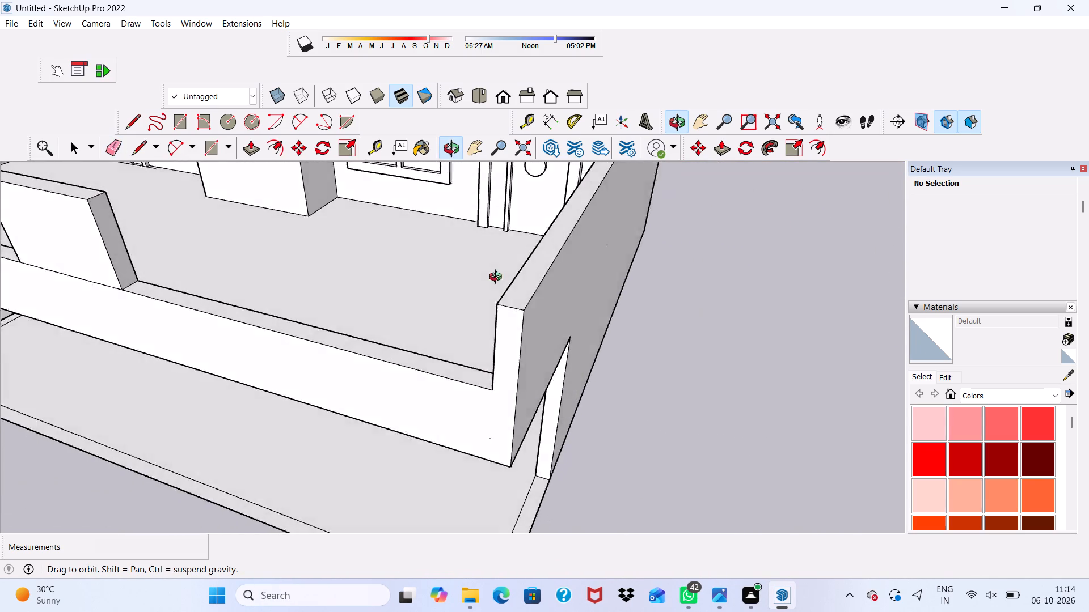
middle_drag(498, 278, 487, 283)
scroll(458, 286, up, 1)
scroll(372, 283, down, 5)
scroll(661, 232, up, 1)
scroll(666, 226, down, 4)
middle_drag(669, 249, 772, 130)
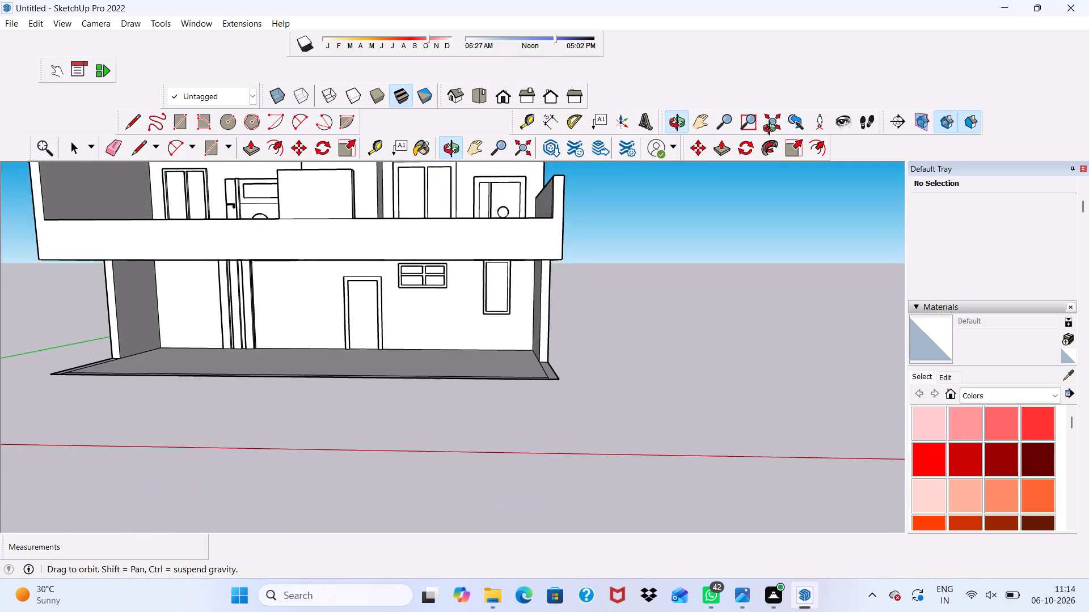
middle_drag(772, 130, 804, 152)
scroll(454, 257, down, 1)
key(space)
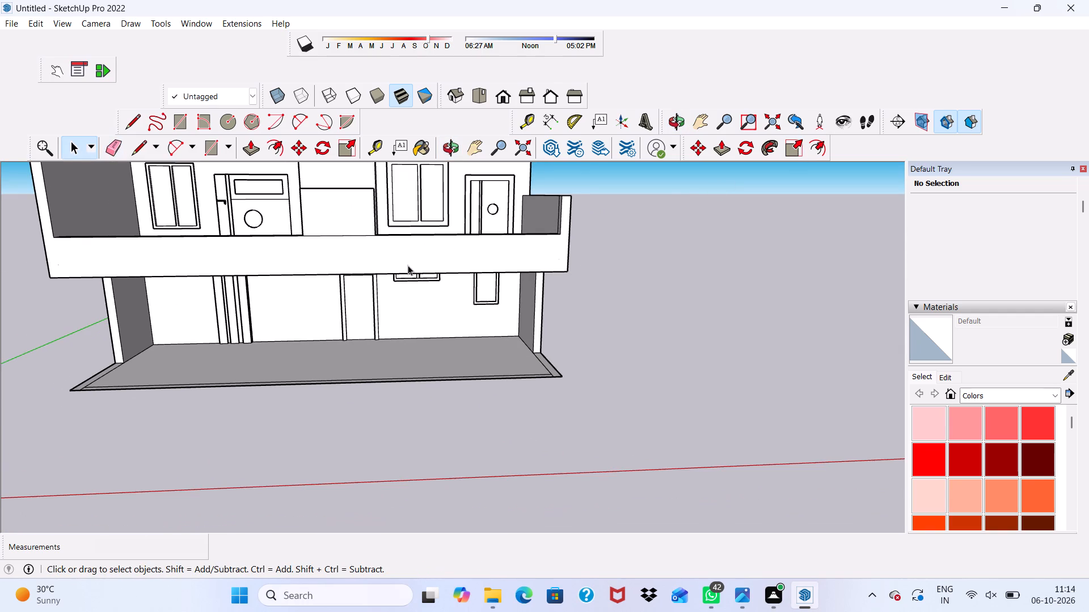
scroll(408, 265, down, 3)
scroll(318, 295, down, 3)
middle_drag(328, 255, 267, 273)
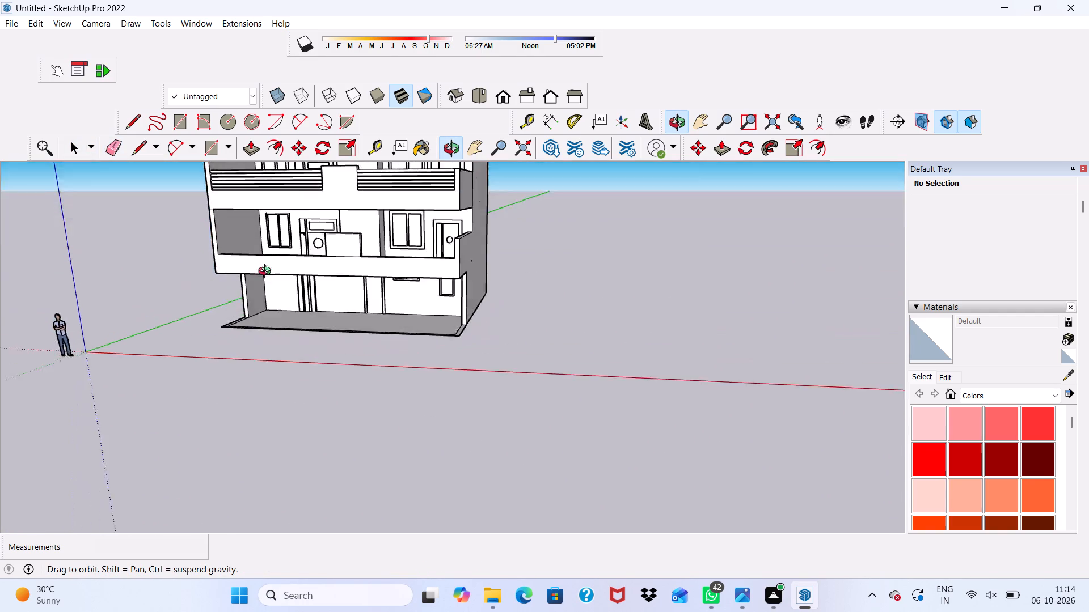
middle_drag(267, 273, 272, 284)
scroll(272, 283, up, 9)
scroll(187, 230, up, 4)
scroll(167, 220, down, 5)
middle_drag(244, 216, 250, 220)
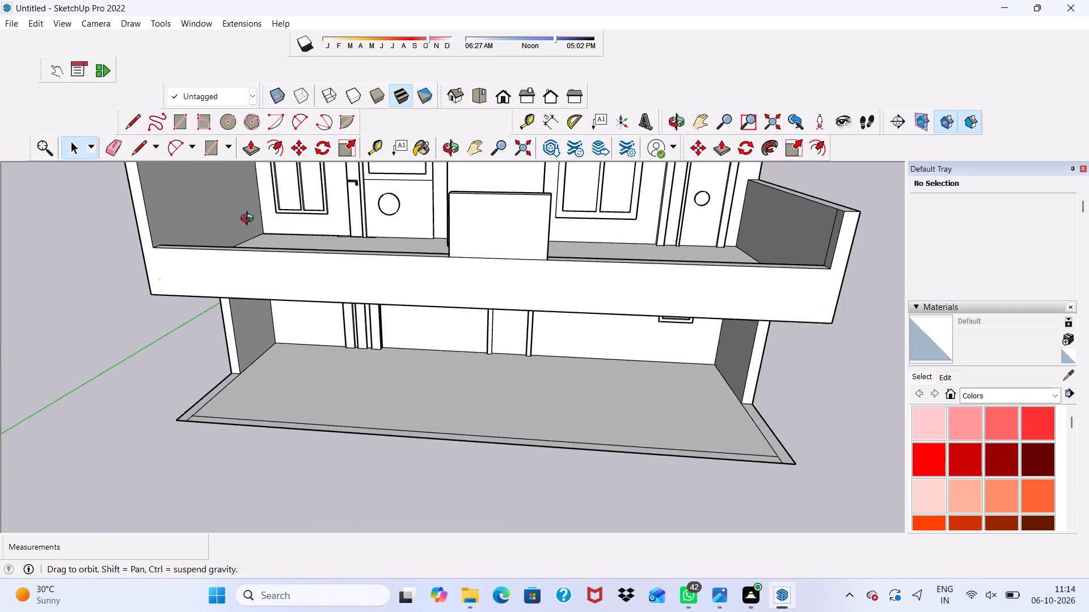
middle_drag(250, 220, 198, 283)
scroll(98, 237, down, 9)
scroll(98, 171, up, 6)
scroll(143, 185, down, 6)
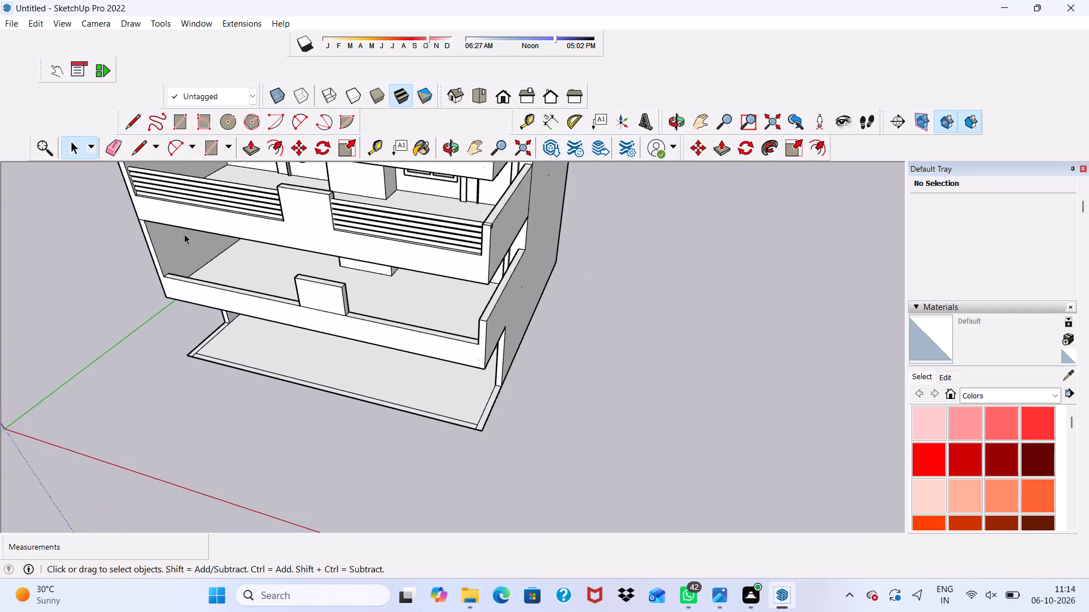
Draw a circle of about 2 1/8" radius on the balcony's full-height side wall, near its front edge above the parapet.
scroll(184, 234, down, 4)
scroll(178, 262, up, 15)
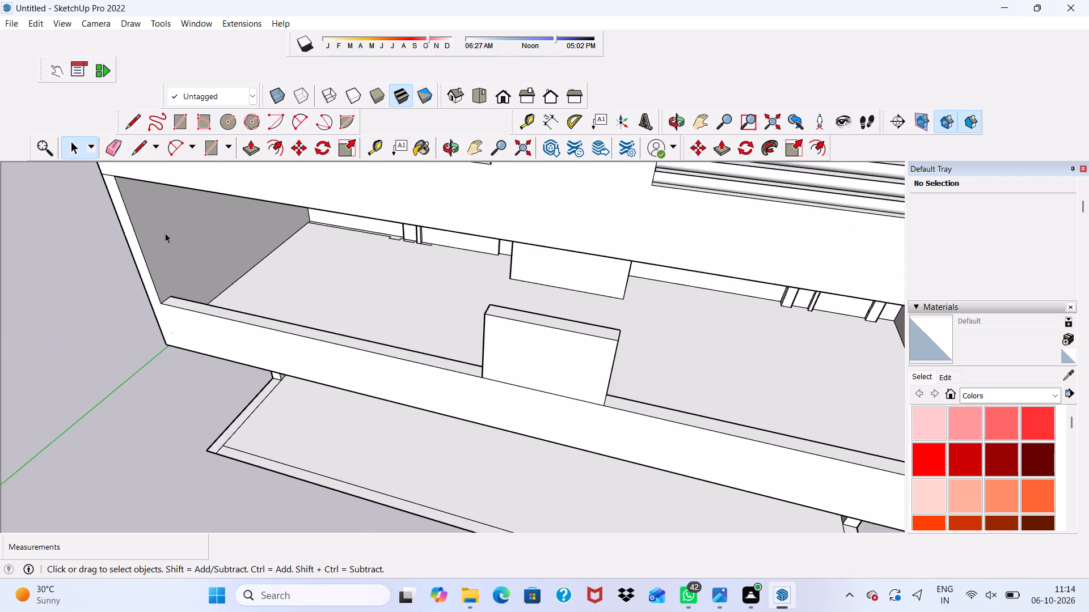
middle_drag(165, 233, 108, 190)
scroll(184, 212, up, 1)
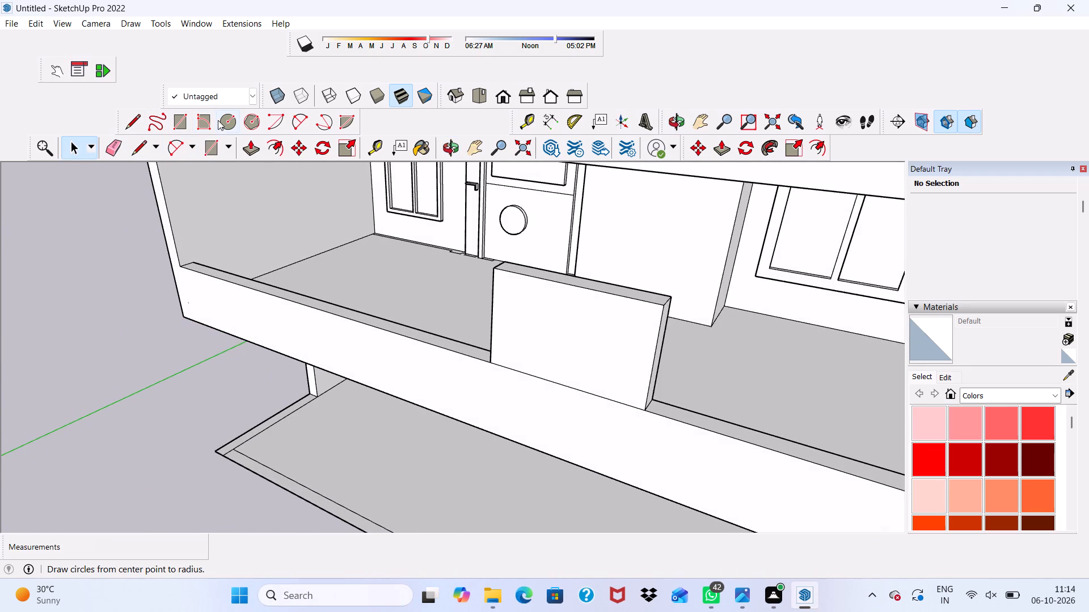
click(222, 118)
scroll(185, 203, up, 10)
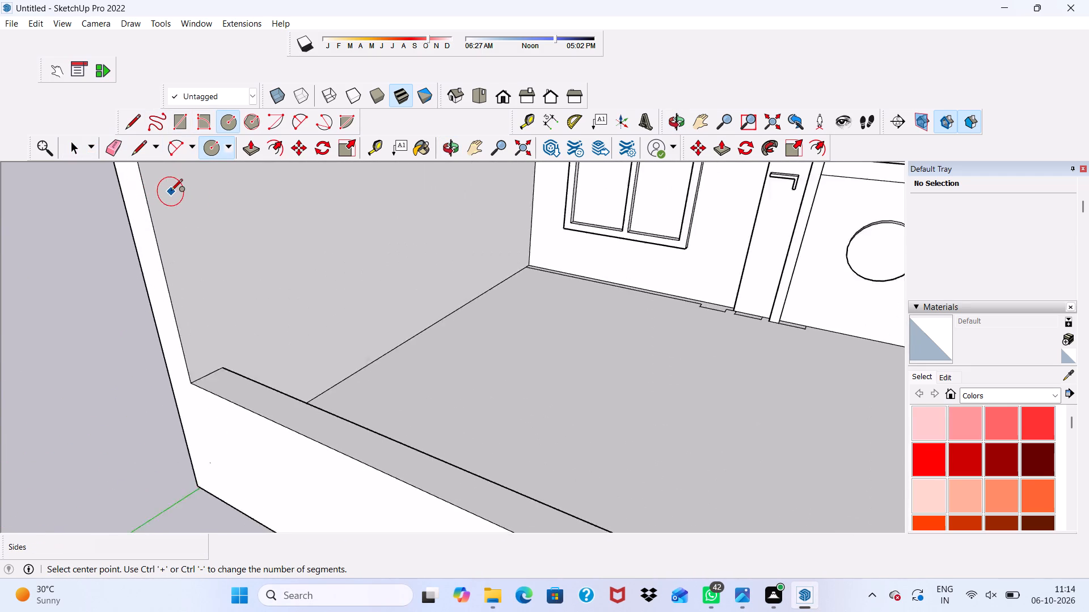
scroll(171, 192, up, 5)
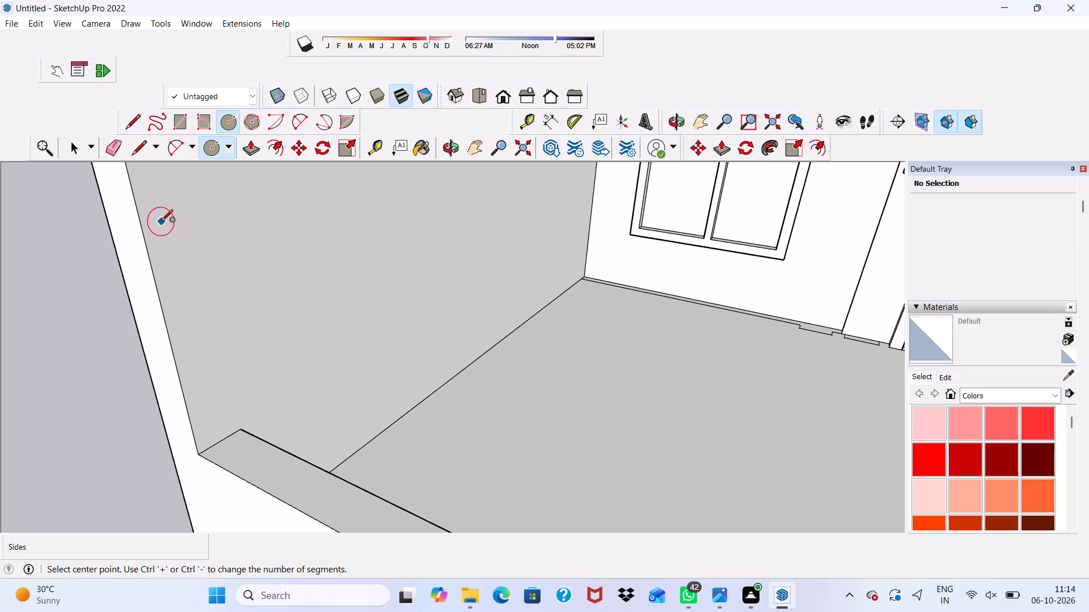
click(161, 222)
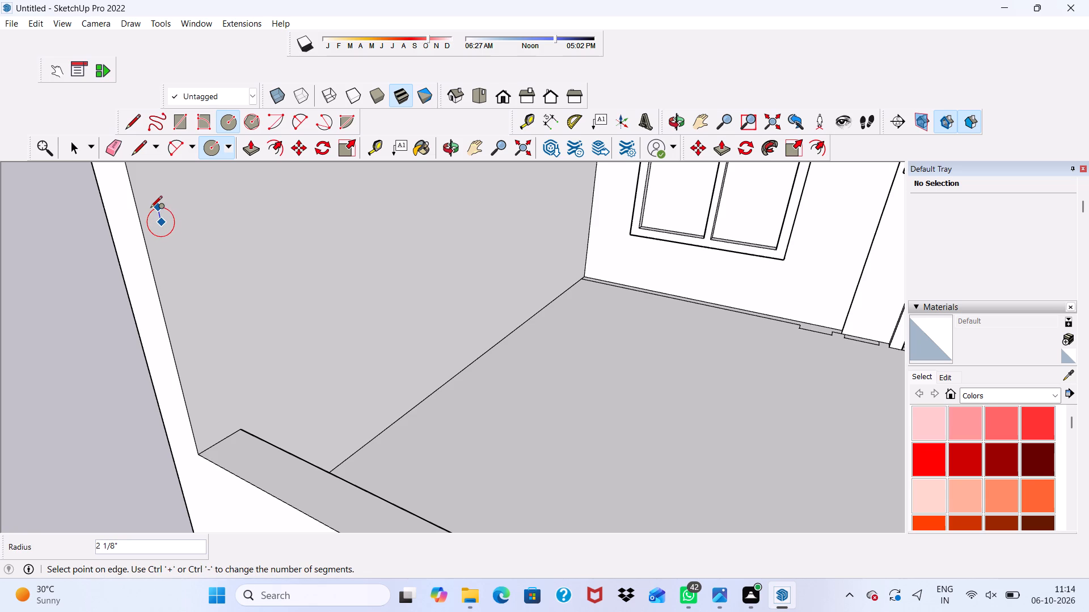
click(150, 209)
key(space)
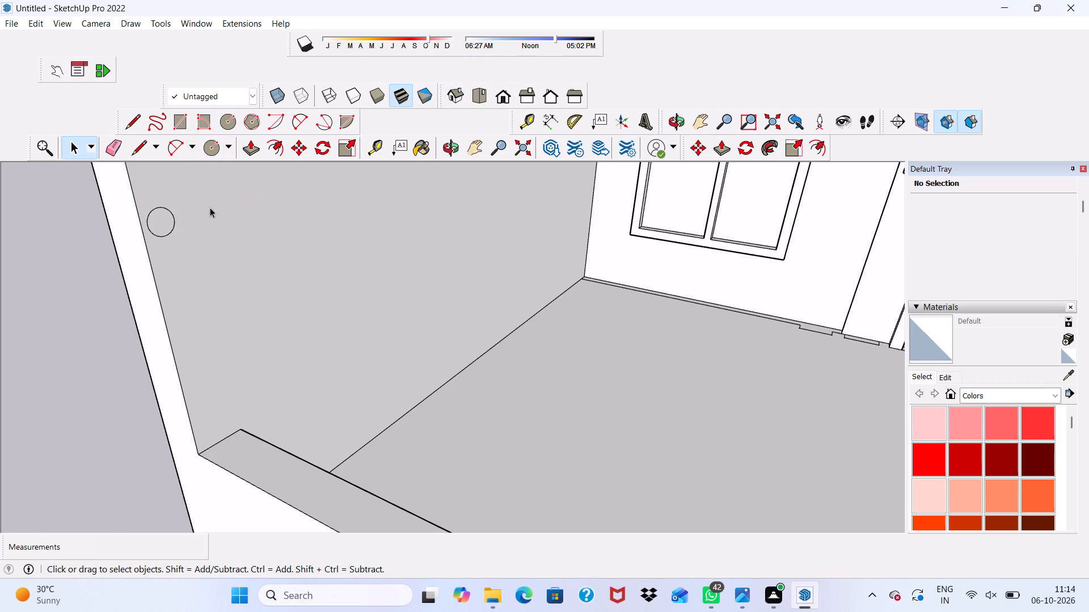
Copy the circle down along the wall's front edge at about 5 11/16" spacing and array it as *5.
double_click(159, 220)
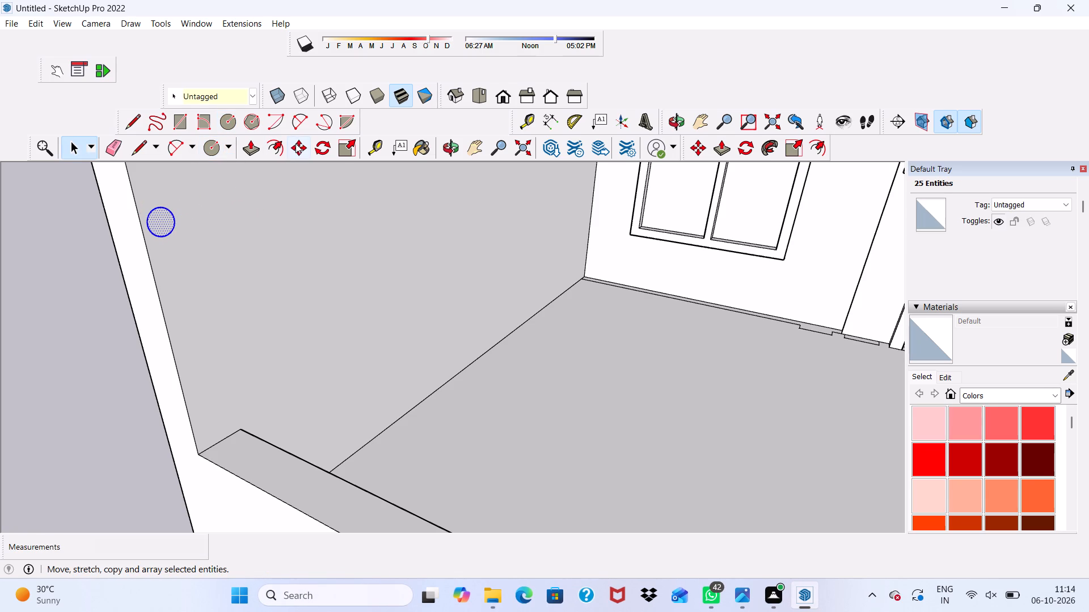
click(298, 143)
click(166, 228)
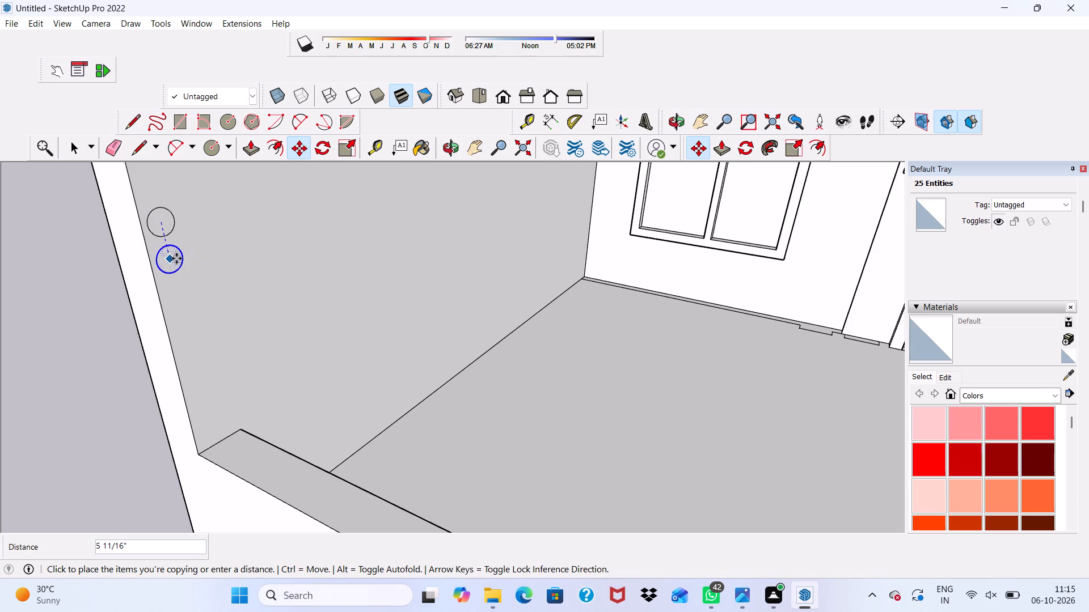
click(176, 258)
key(shift+asterisk)
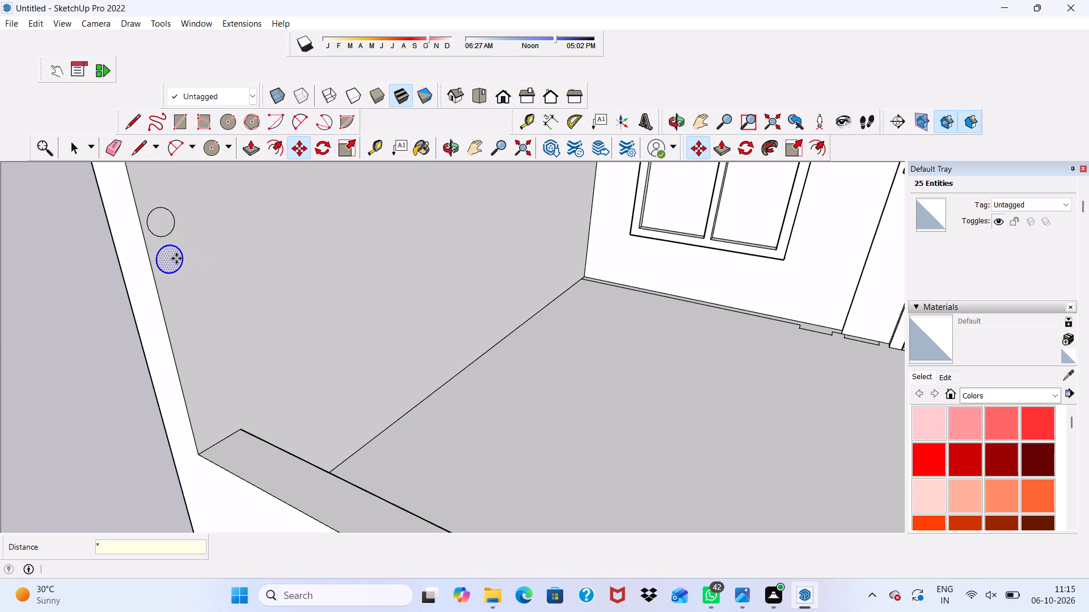
key(5)
key(Return)
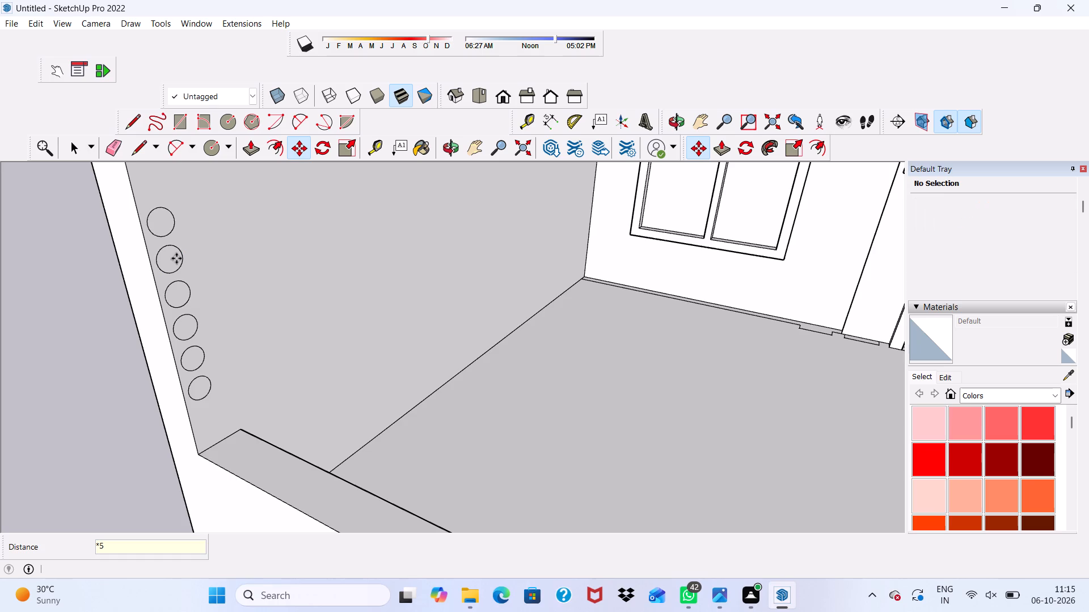
key(space)
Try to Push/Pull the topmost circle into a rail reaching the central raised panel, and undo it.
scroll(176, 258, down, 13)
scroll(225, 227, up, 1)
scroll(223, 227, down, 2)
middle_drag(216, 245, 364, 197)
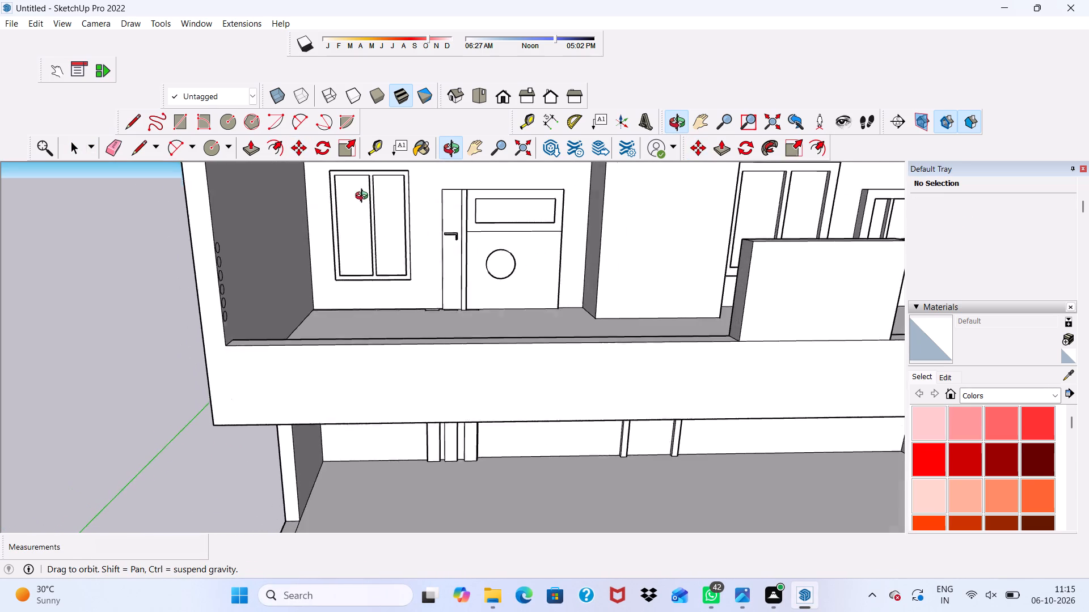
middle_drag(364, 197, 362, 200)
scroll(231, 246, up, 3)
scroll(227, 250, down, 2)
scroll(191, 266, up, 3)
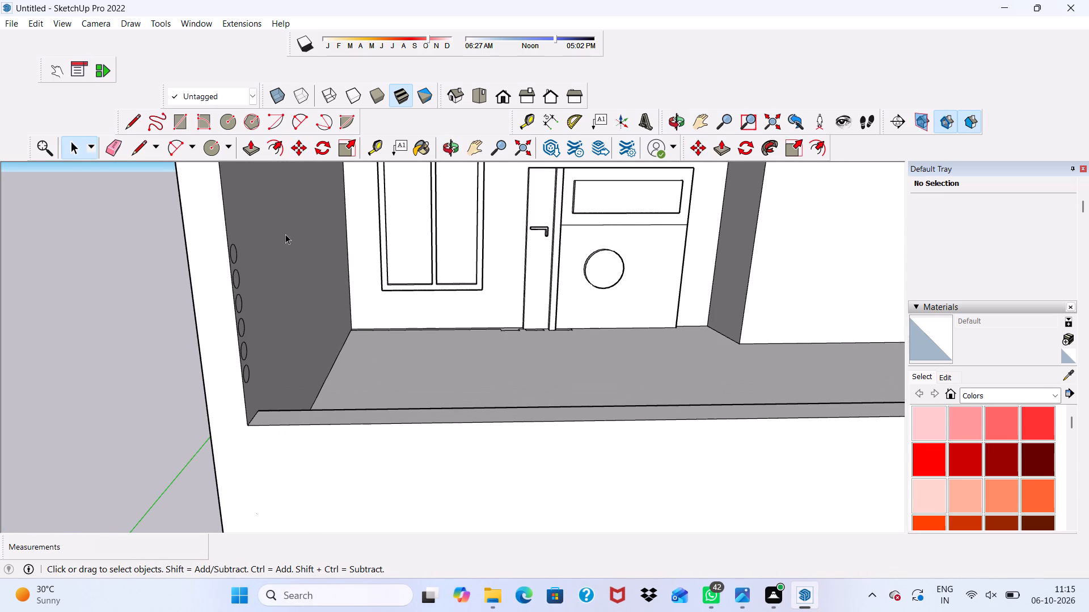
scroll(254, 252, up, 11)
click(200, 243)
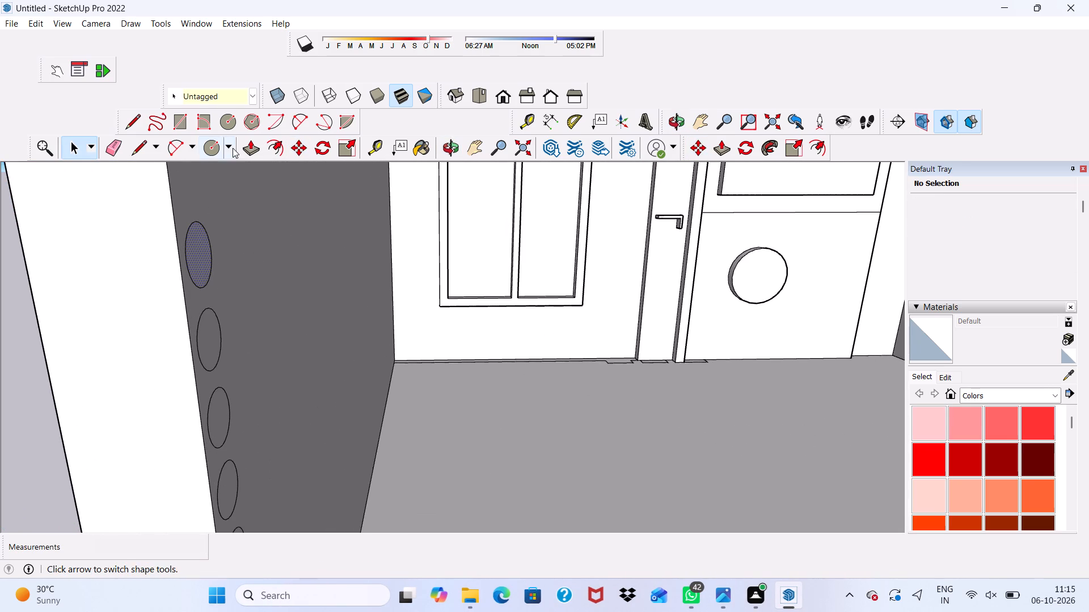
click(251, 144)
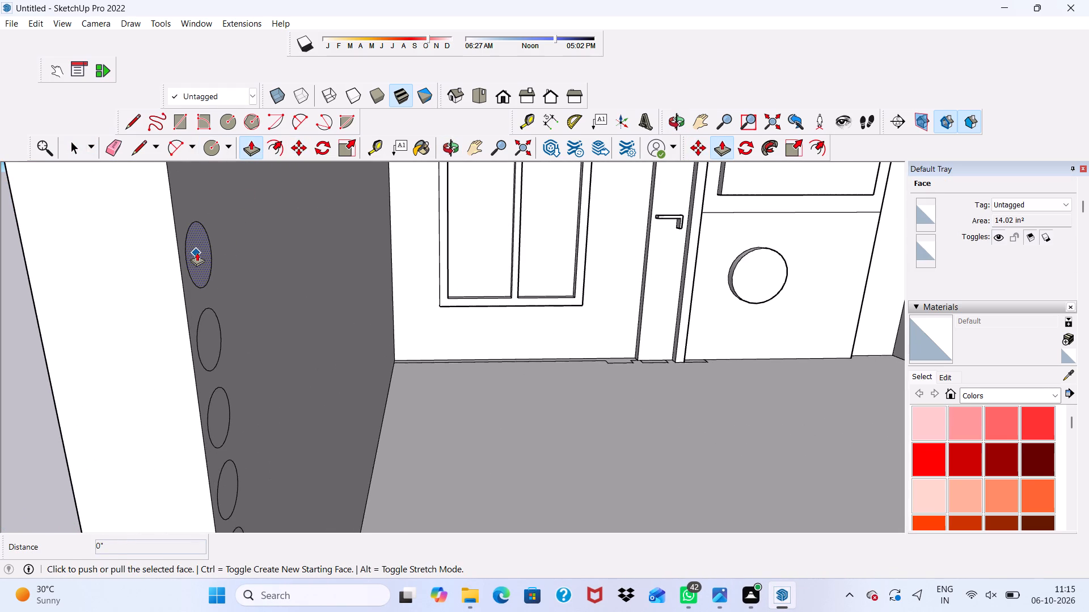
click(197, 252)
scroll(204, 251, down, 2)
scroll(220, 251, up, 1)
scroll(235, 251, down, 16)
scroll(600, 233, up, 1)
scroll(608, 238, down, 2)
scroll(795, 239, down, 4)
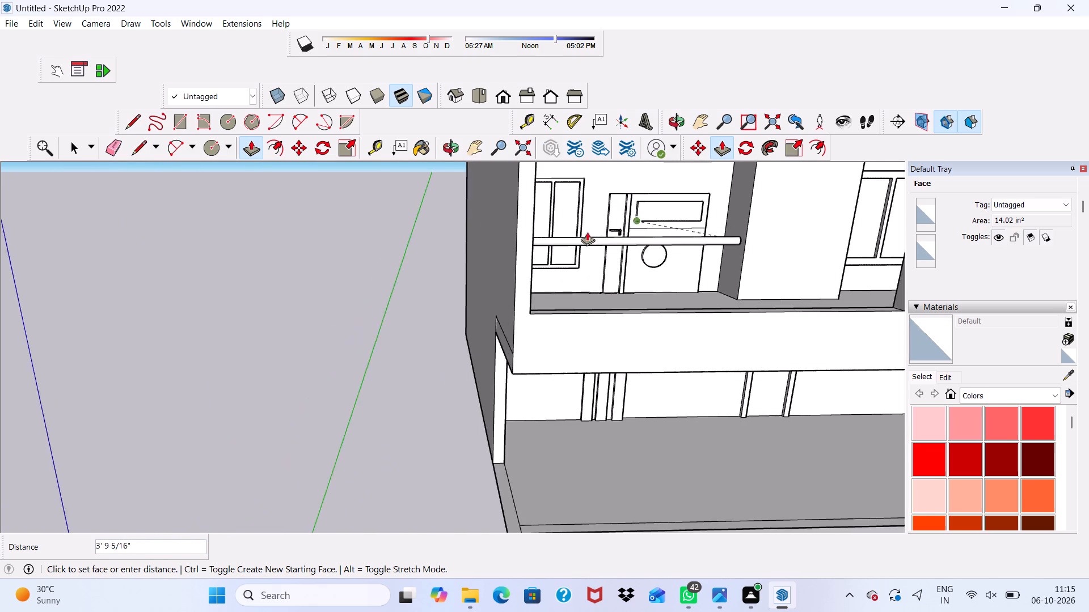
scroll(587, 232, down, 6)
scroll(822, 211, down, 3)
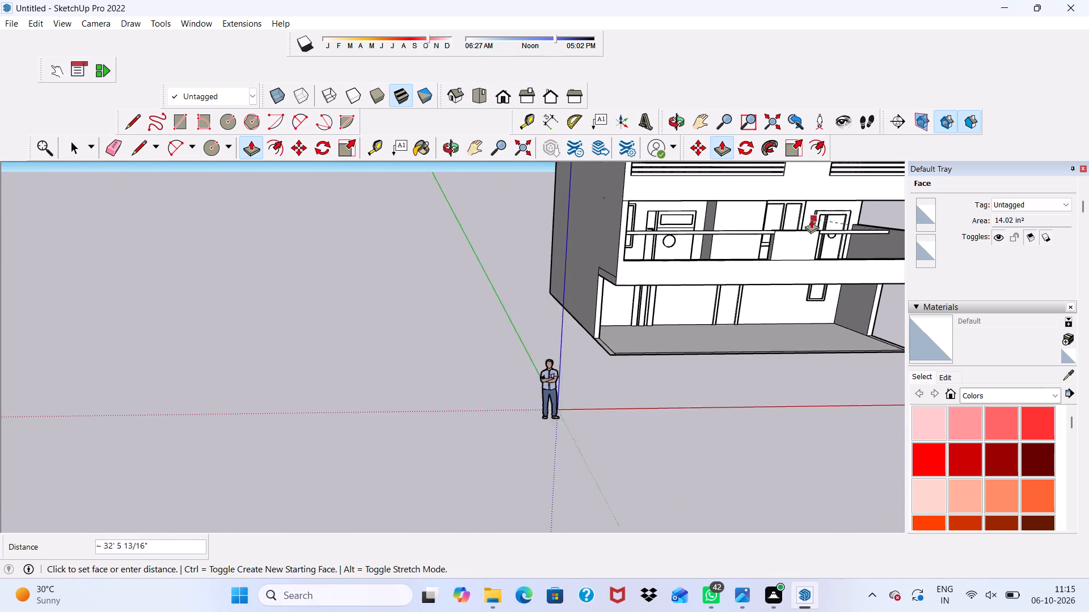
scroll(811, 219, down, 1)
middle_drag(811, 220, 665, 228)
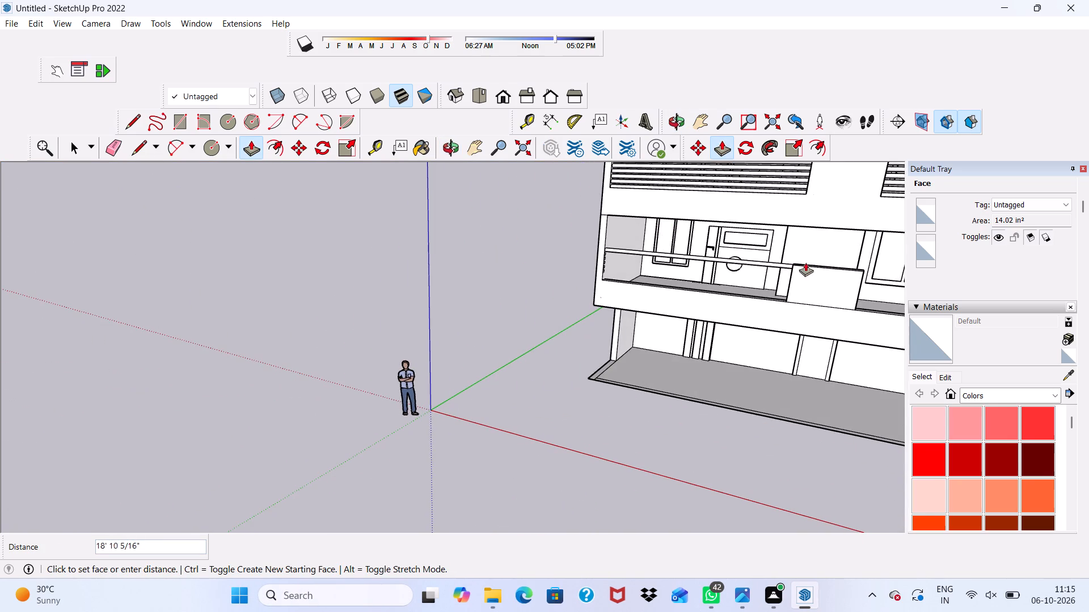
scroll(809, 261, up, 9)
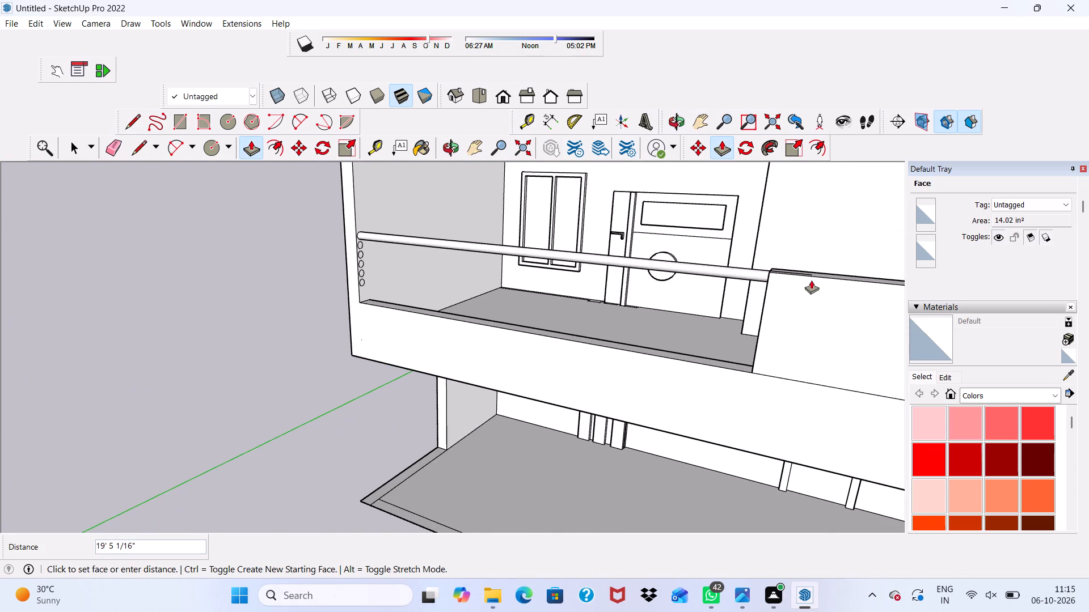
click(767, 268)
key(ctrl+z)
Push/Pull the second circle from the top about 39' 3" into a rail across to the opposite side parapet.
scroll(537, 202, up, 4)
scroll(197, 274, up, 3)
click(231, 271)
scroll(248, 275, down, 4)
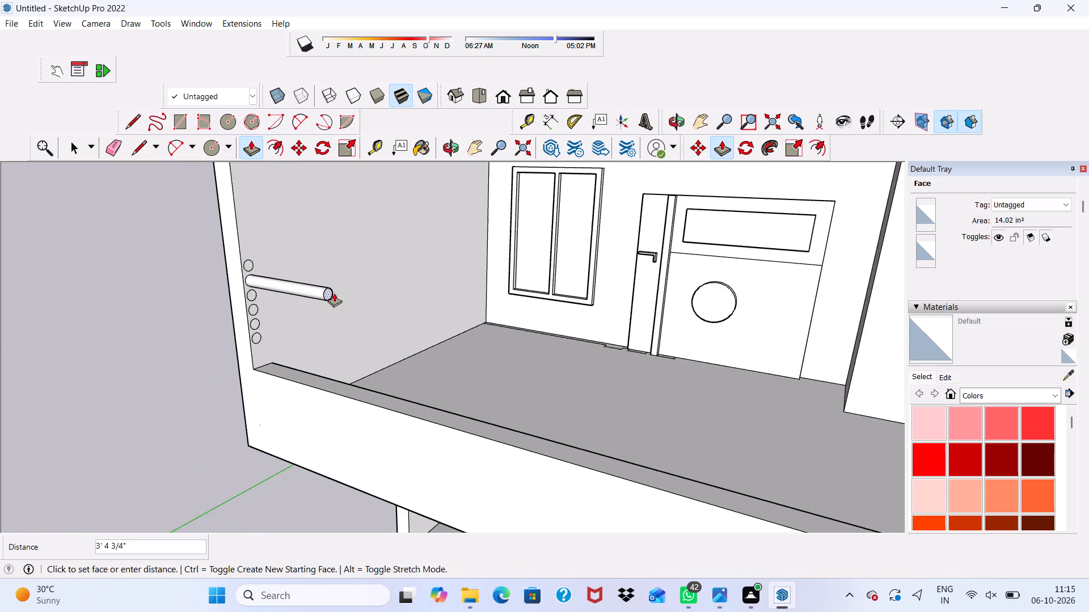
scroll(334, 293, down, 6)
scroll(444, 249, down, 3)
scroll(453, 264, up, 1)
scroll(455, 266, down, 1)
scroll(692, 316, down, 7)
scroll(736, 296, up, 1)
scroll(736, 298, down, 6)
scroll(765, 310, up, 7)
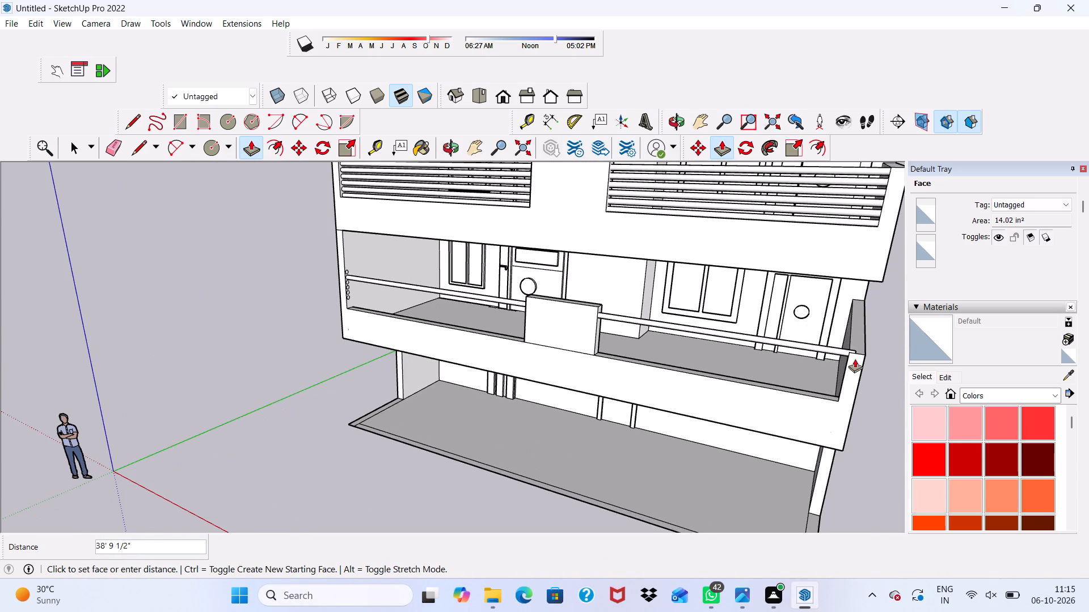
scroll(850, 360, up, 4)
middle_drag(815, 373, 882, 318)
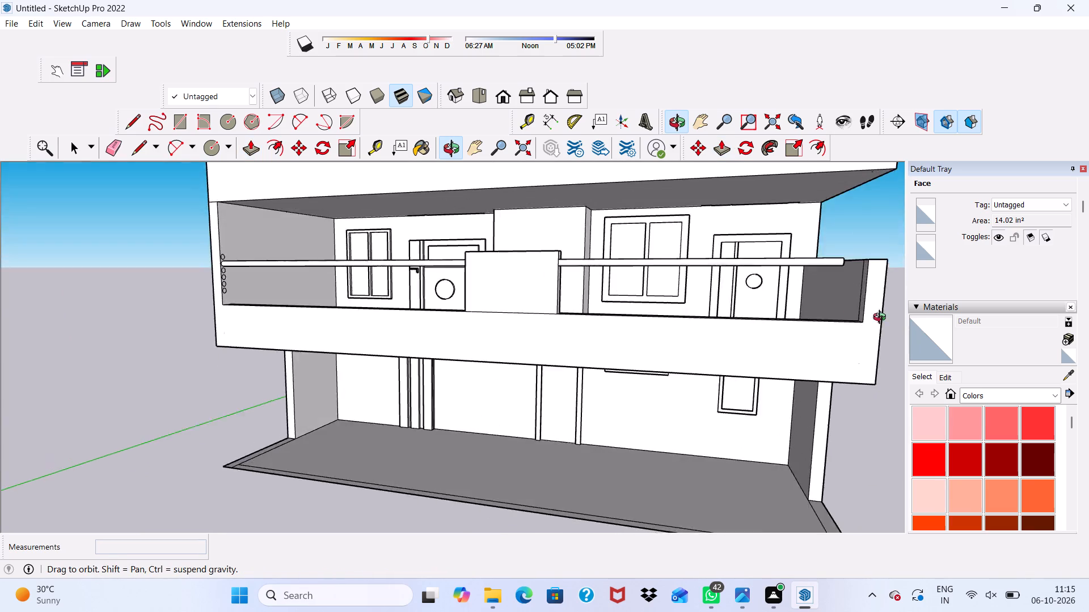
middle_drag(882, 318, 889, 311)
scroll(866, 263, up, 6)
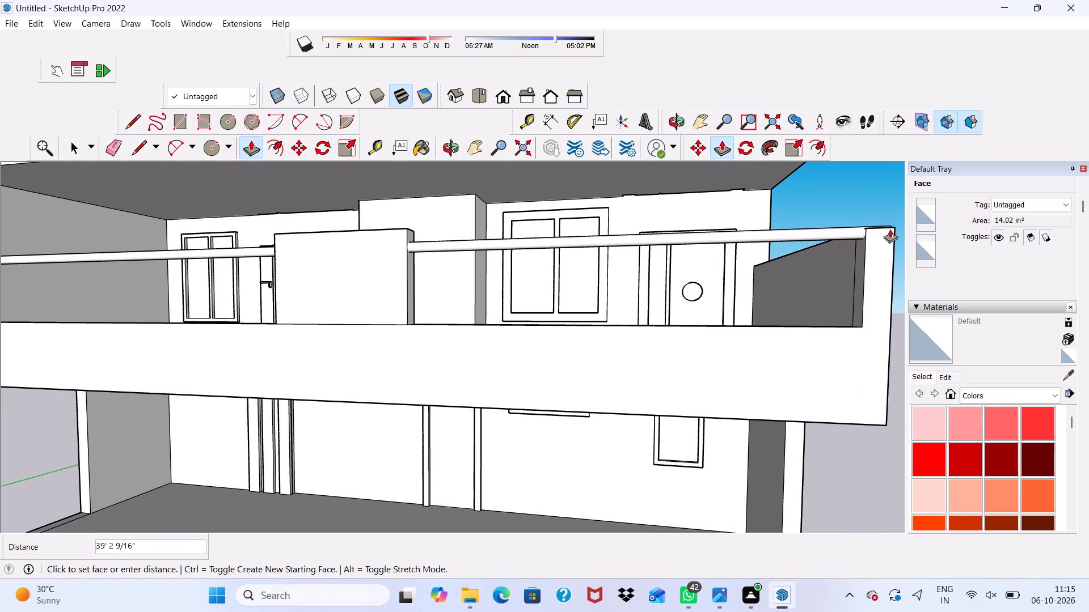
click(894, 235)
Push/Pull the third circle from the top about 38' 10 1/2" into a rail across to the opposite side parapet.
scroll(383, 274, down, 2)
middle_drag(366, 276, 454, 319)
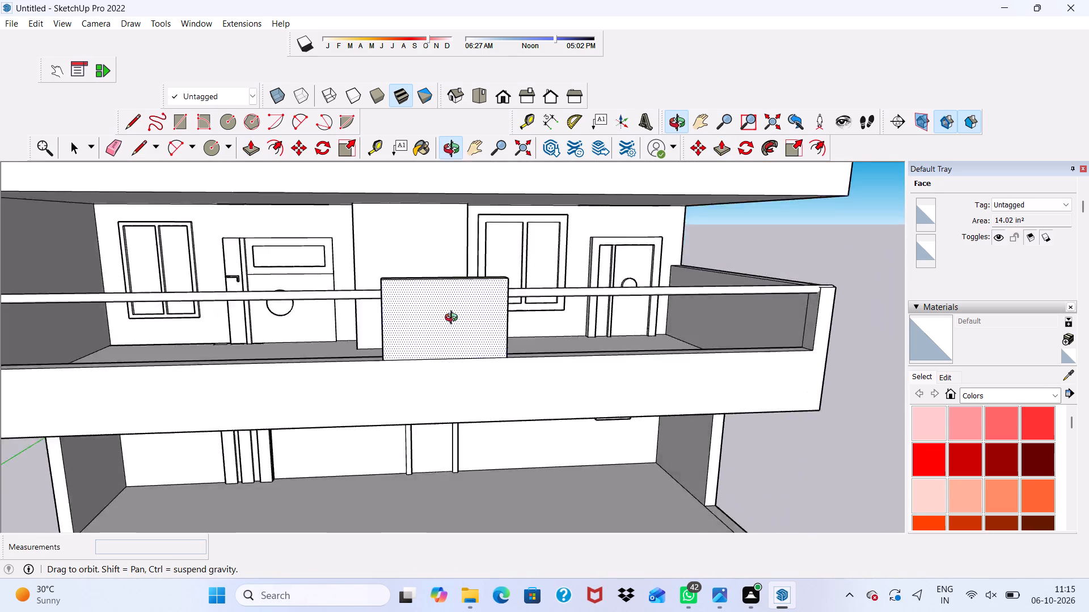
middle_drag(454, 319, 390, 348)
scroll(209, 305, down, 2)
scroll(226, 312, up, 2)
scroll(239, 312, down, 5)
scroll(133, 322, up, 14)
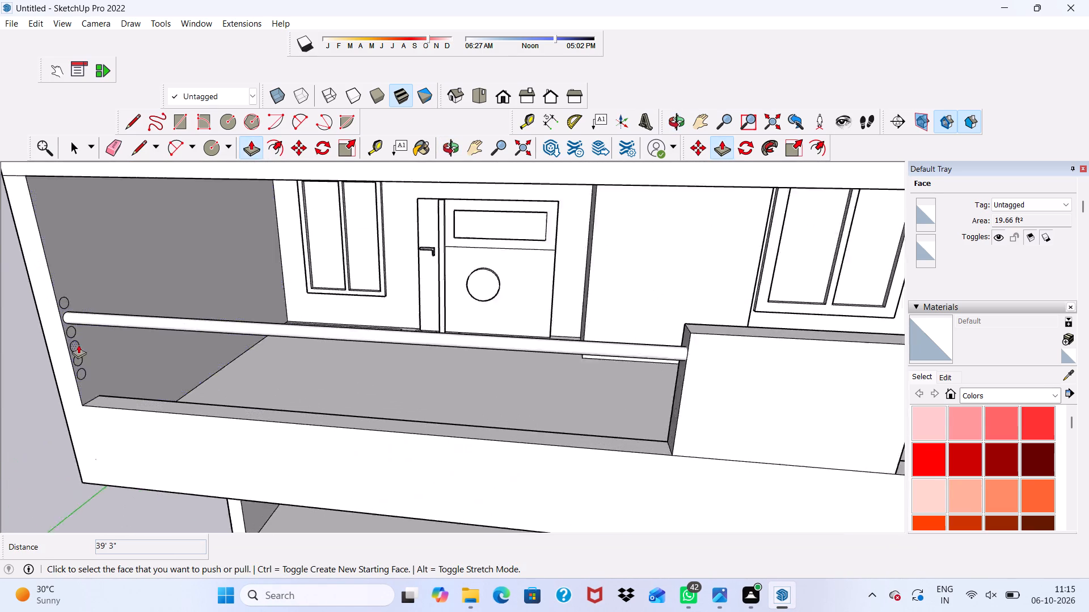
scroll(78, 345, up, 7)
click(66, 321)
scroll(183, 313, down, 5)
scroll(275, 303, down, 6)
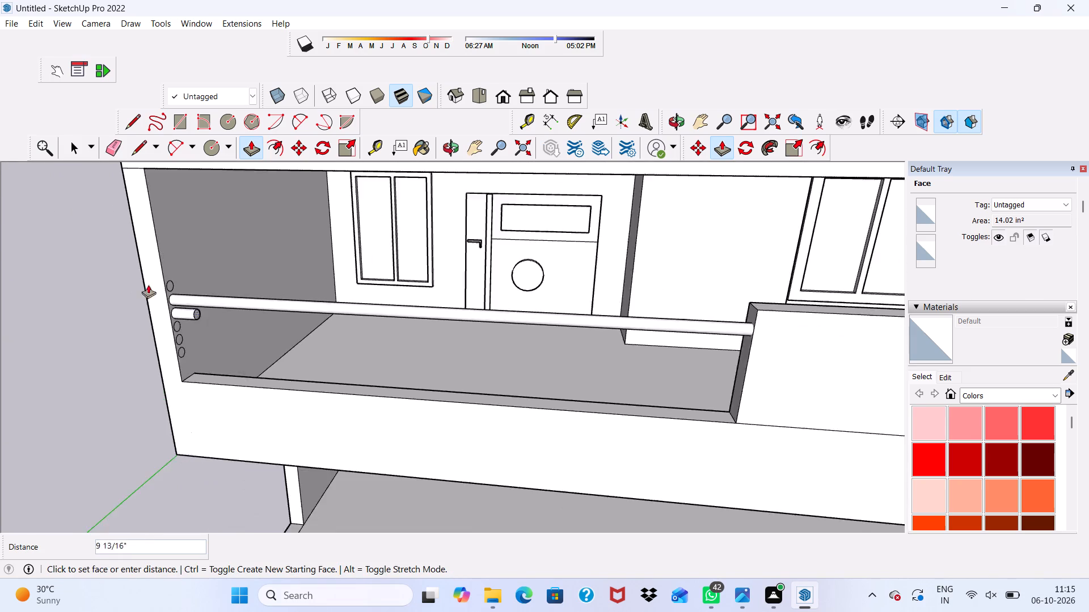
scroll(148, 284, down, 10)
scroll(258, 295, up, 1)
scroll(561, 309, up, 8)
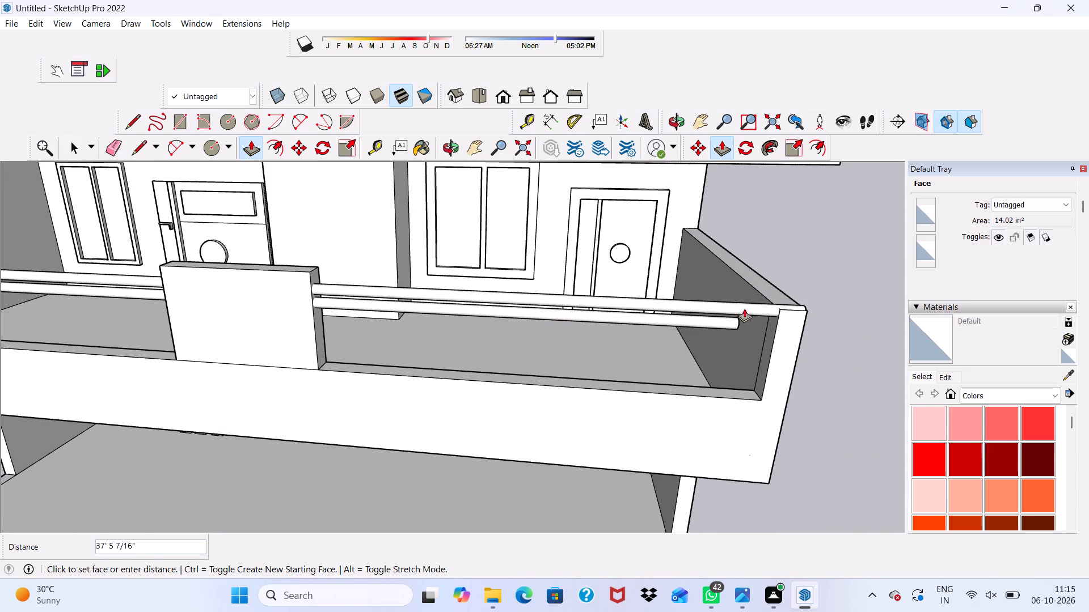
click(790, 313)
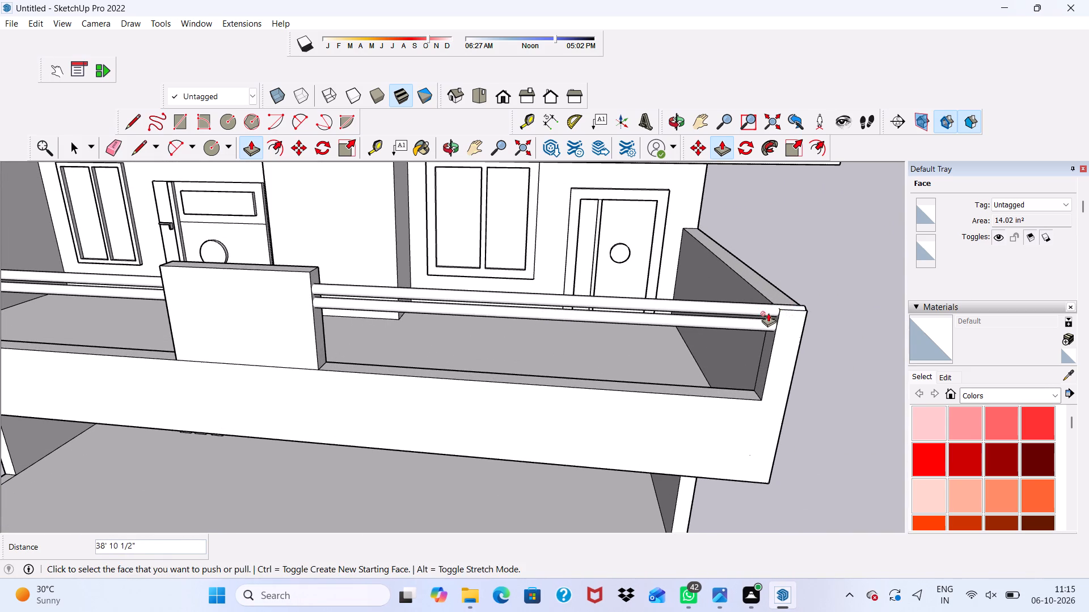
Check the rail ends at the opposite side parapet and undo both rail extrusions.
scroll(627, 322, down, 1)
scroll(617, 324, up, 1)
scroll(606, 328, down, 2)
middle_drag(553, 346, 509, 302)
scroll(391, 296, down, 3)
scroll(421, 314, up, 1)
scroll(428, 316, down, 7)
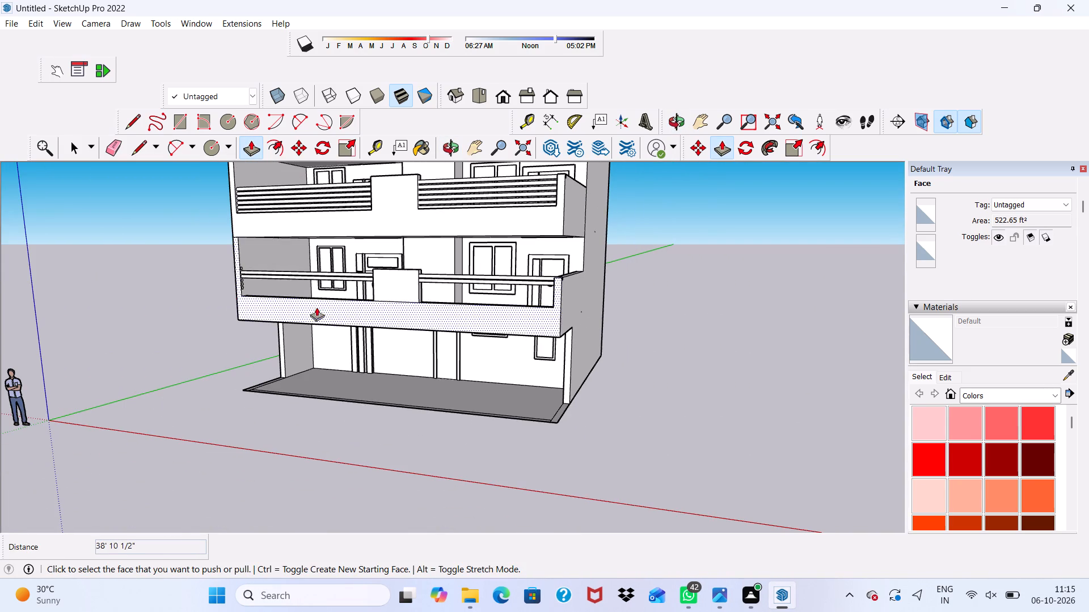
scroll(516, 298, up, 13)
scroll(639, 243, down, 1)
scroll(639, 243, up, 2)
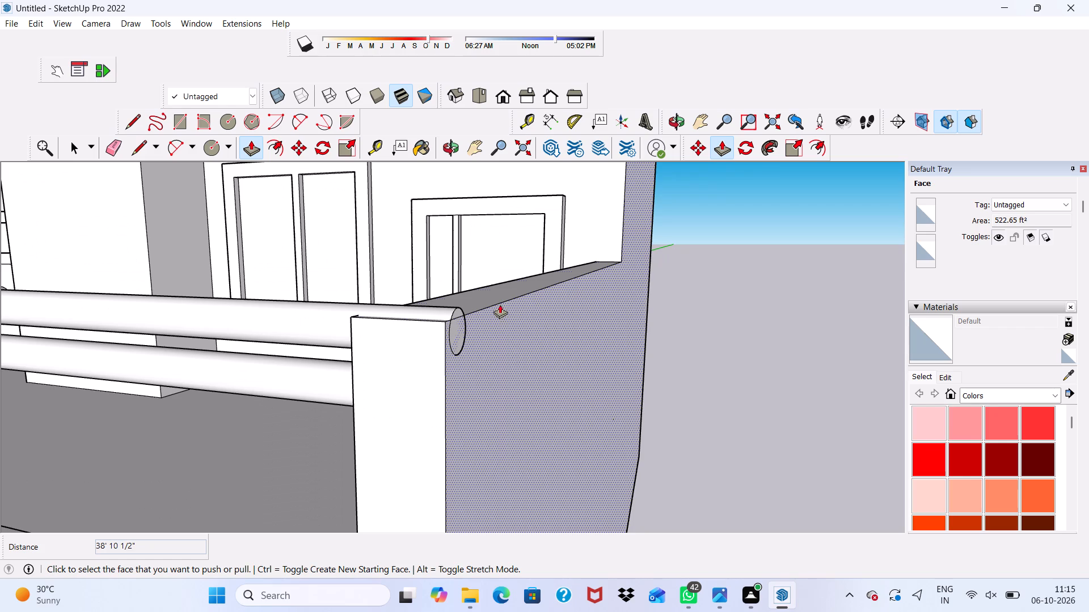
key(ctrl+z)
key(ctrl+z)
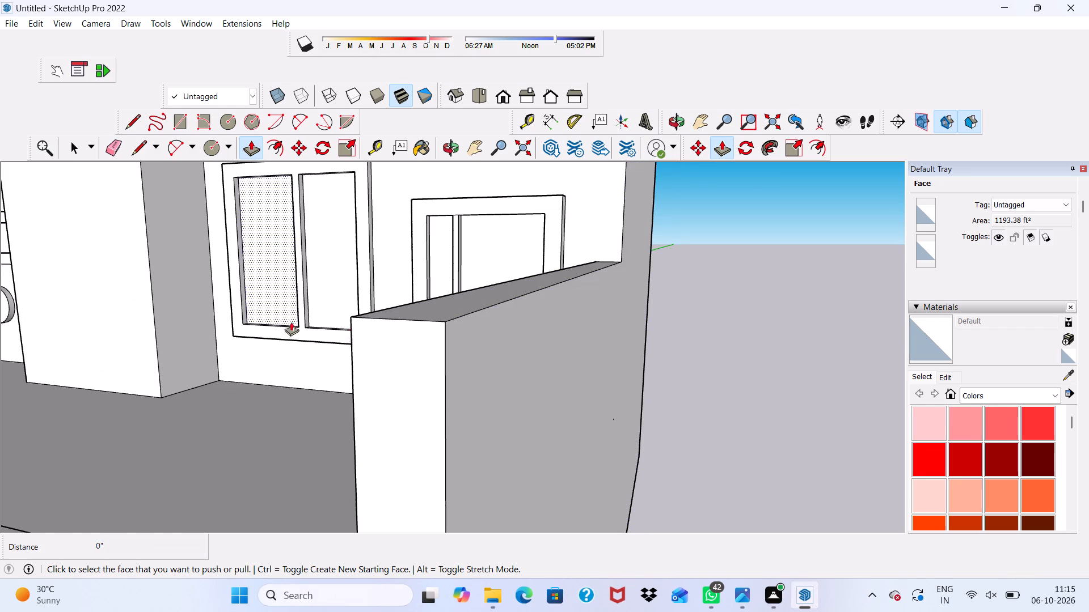
Push/Pull the top face of the first-floor balcony's low side parapet up by about 6 1/4".
scroll(293, 321, down, 3)
scroll(332, 327, up, 1)
scroll(342, 328, down, 11)
middle_drag(285, 309, 336, 350)
scroll(336, 349, up, 9)
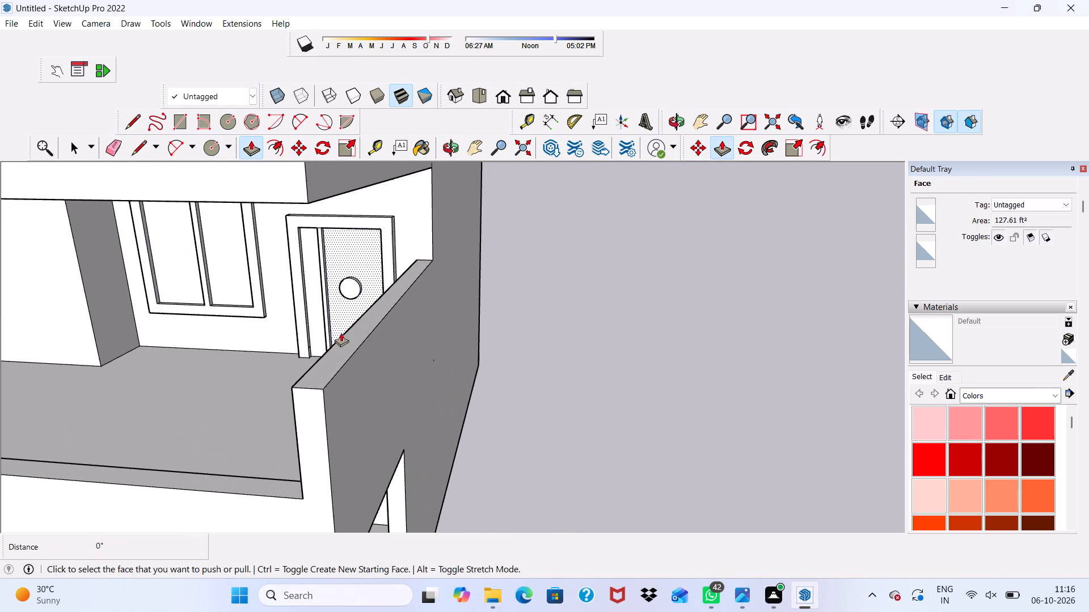
click(346, 341)
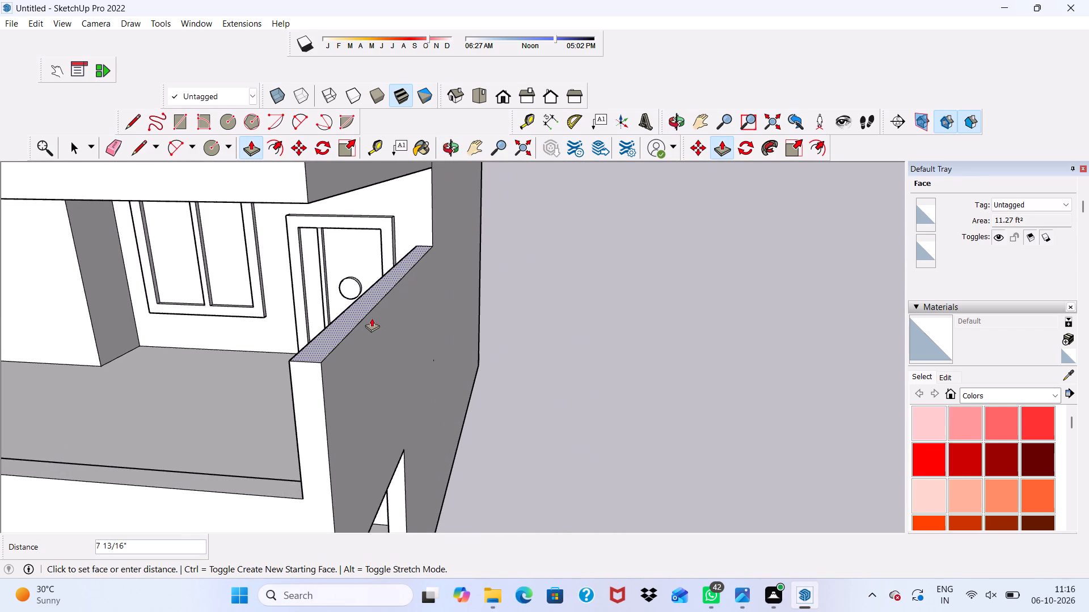
click(370, 322)
Examine the raised side parapet and compare it with the side parapet and rails of the balcony above.
scroll(257, 310, down, 1)
scroll(256, 311, up, 1)
scroll(256, 311, down, 1)
scroll(256, 311, up, 1)
scroll(257, 311, down, 8)
middle_drag(348, 293, 290, 252)
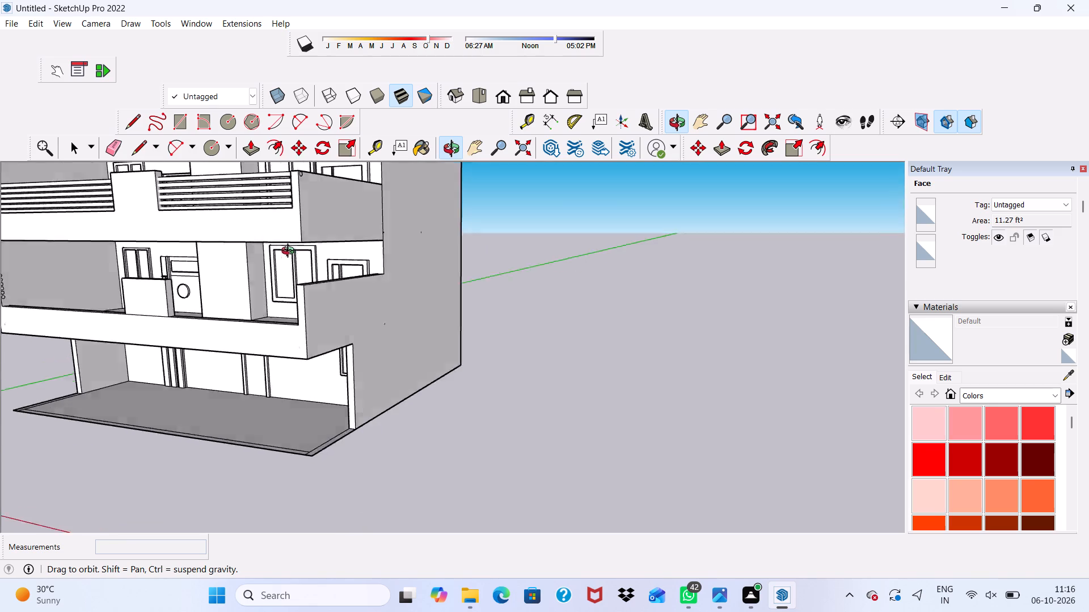
middle_drag(290, 252, 230, 313)
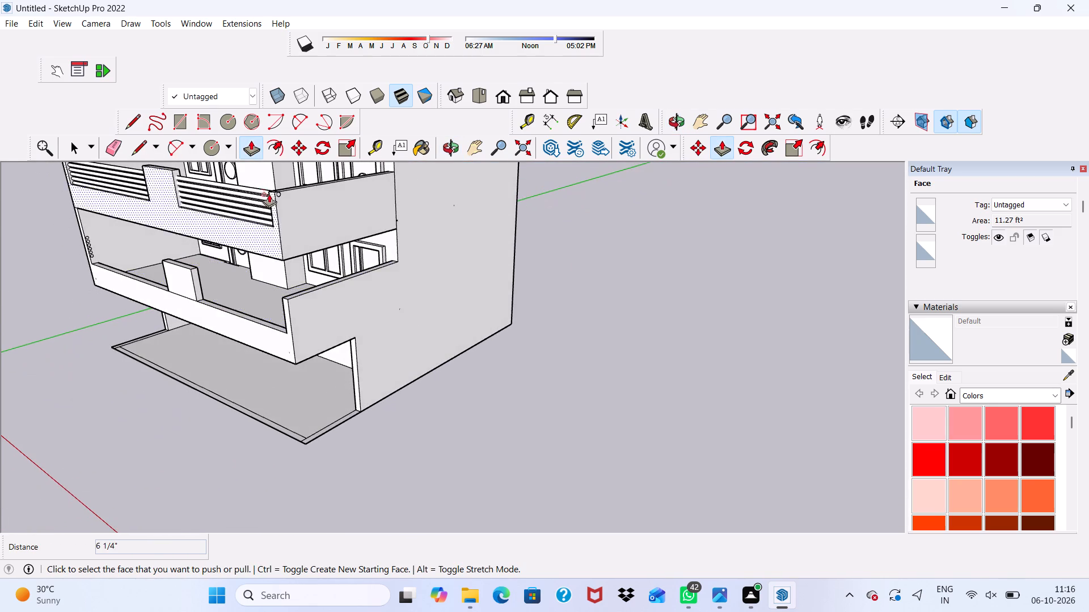
scroll(268, 191, up, 11)
scroll(238, 286, down, 1)
scroll(201, 297, up, 1)
scroll(180, 304, down, 14)
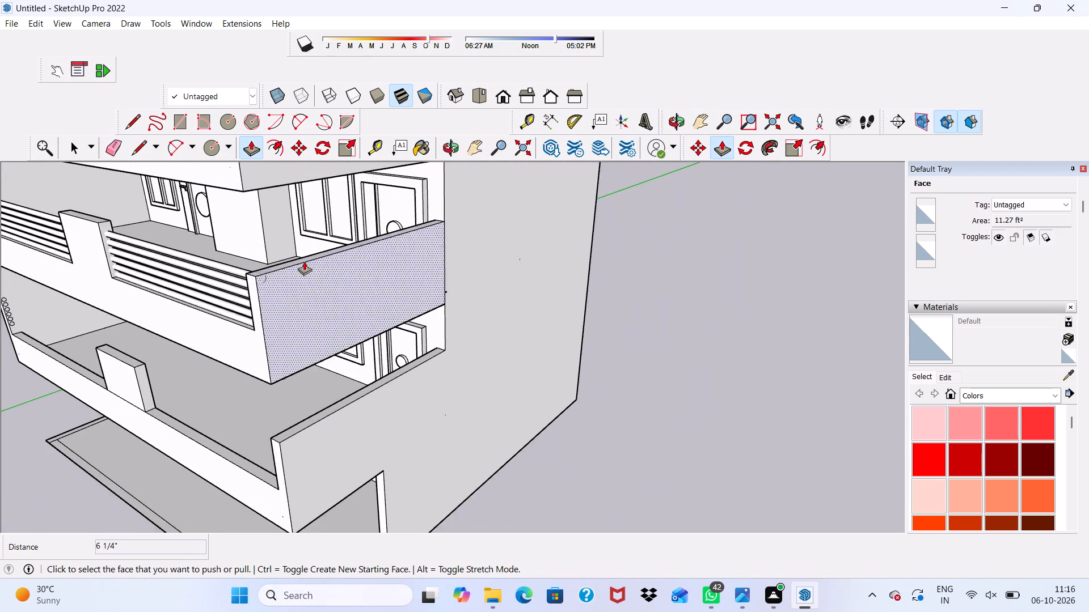
scroll(304, 261, down, 2)
scroll(295, 260, up, 1)
scroll(295, 265, down, 1)
scroll(300, 273, up, 1)
scroll(303, 278, down, 2)
scroll(196, 287, down, 3)
scroll(191, 290, up, 1)
scroll(191, 290, down, 4)
Push/Pull the second circle from the top about 38' 11 1/8" into a rail reaching the raised side parapet.
middle_drag(209, 321, 377, 286)
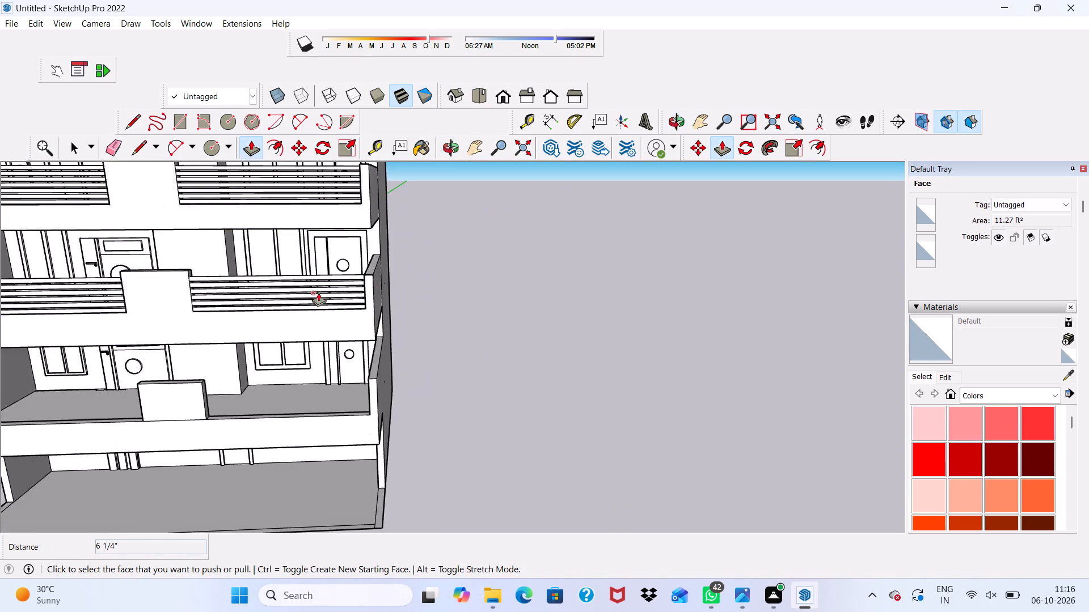
scroll(318, 292, down, 10)
scroll(204, 369, up, 19)
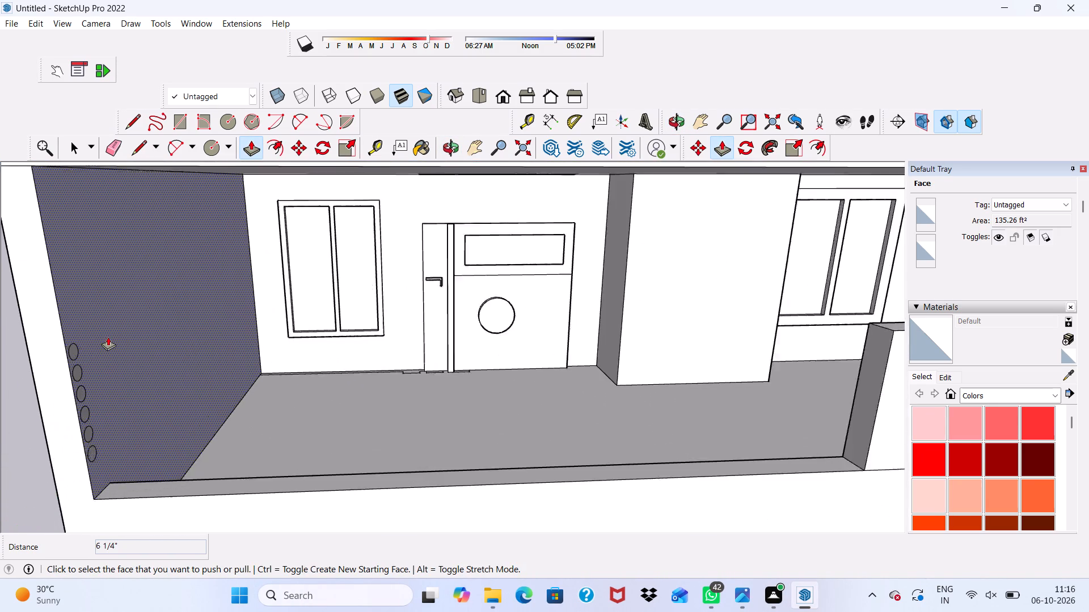
scroll(108, 337, up, 8)
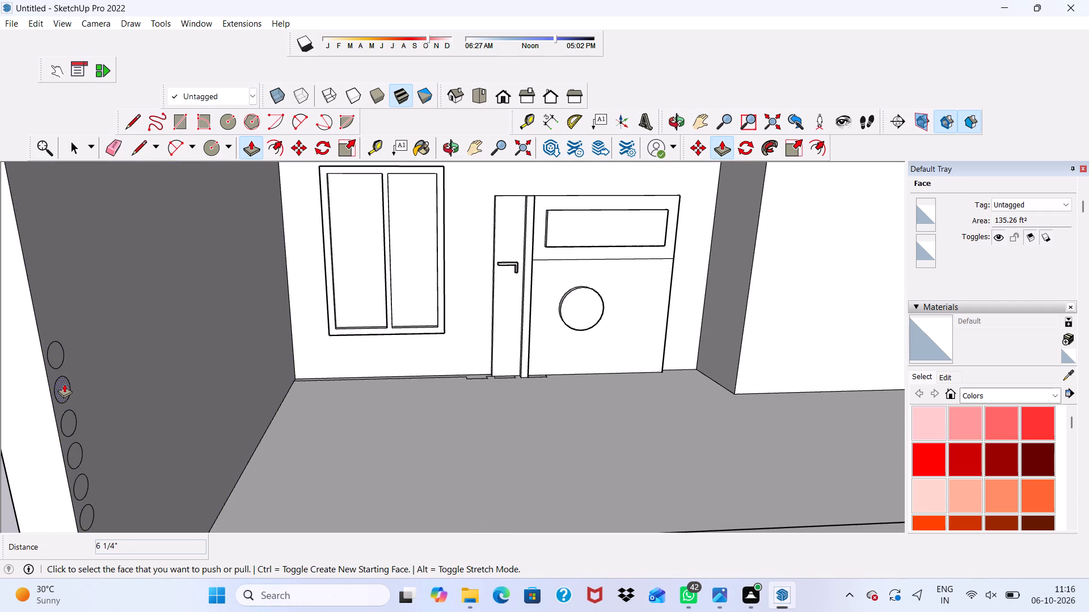
click(64, 384)
scroll(120, 354, down, 10)
scroll(293, 283, down, 6)
scroll(489, 282, up, 1)
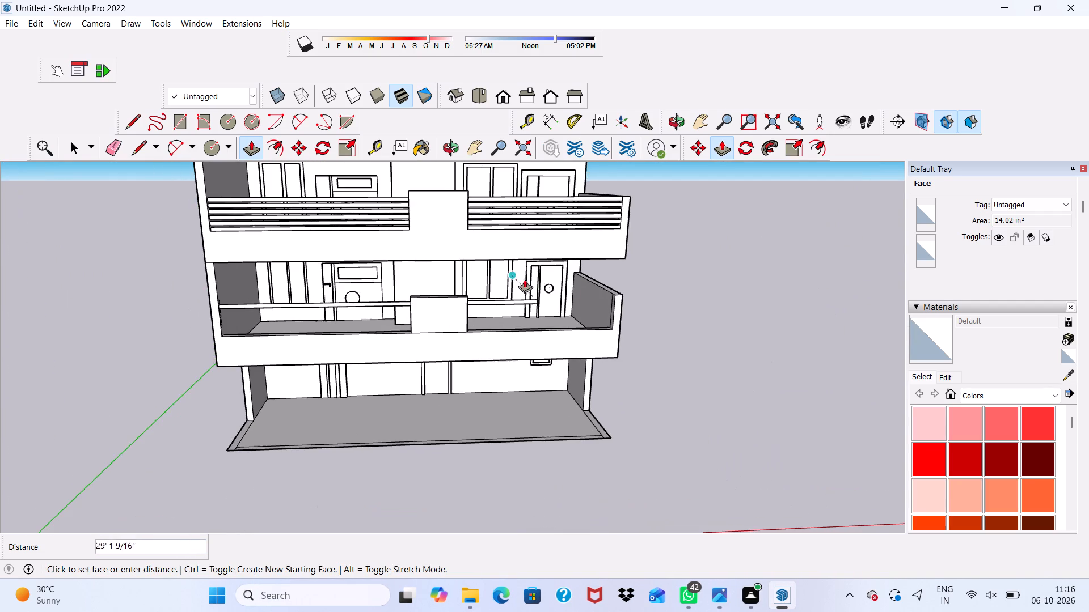
scroll(579, 293, up, 3)
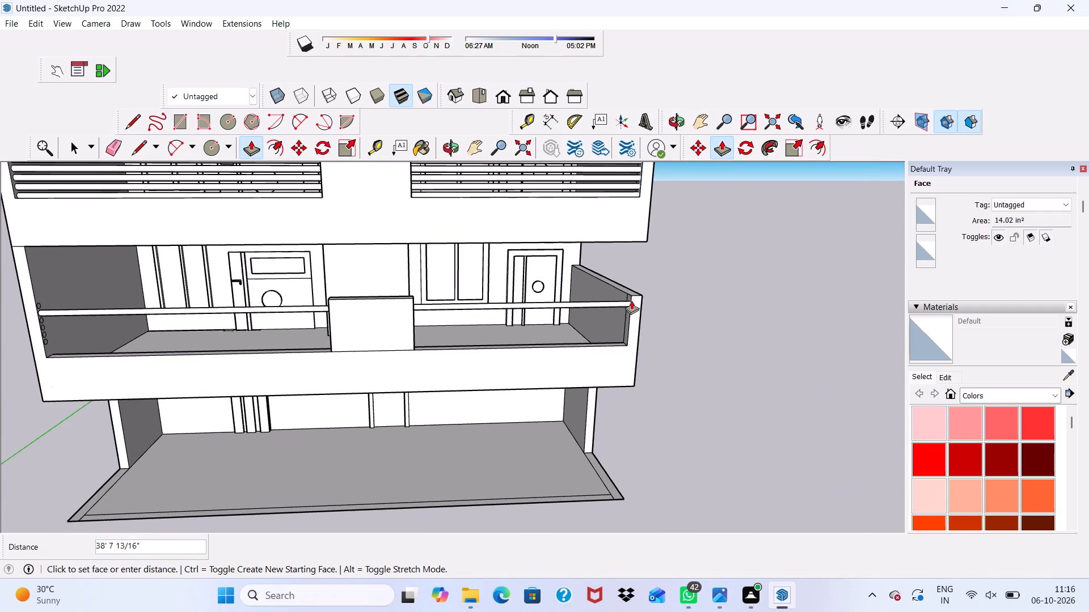
click(635, 301)
Push/Pull the third circle from the top about 38' 7 1/8" into a rail ending at the opposite side parapet.
middle_drag(630, 306, 343, 312)
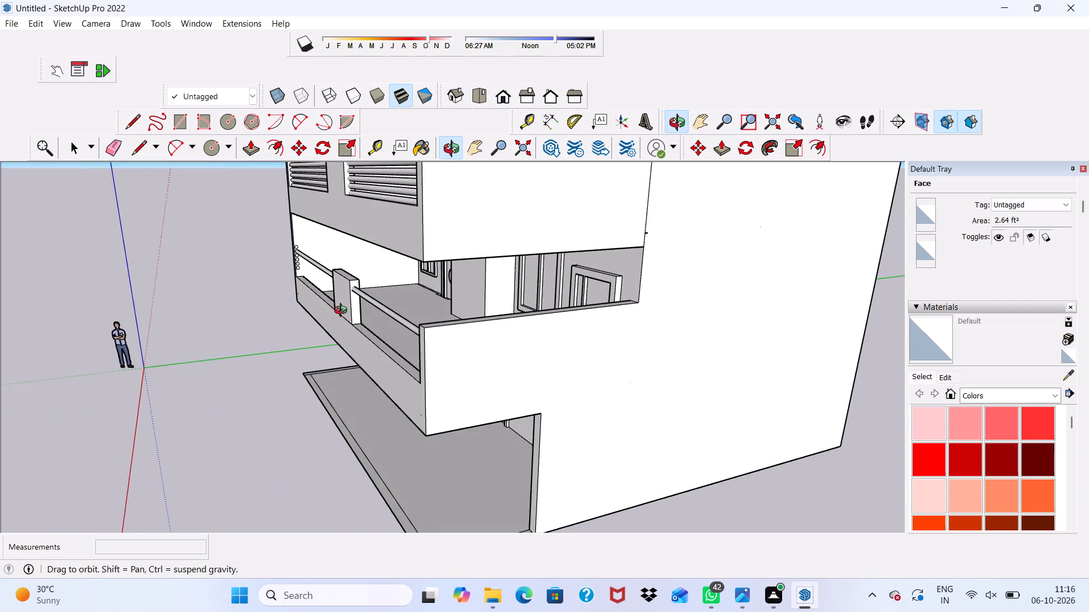
middle_drag(343, 312, 504, 316)
scroll(65, 335, up, 9)
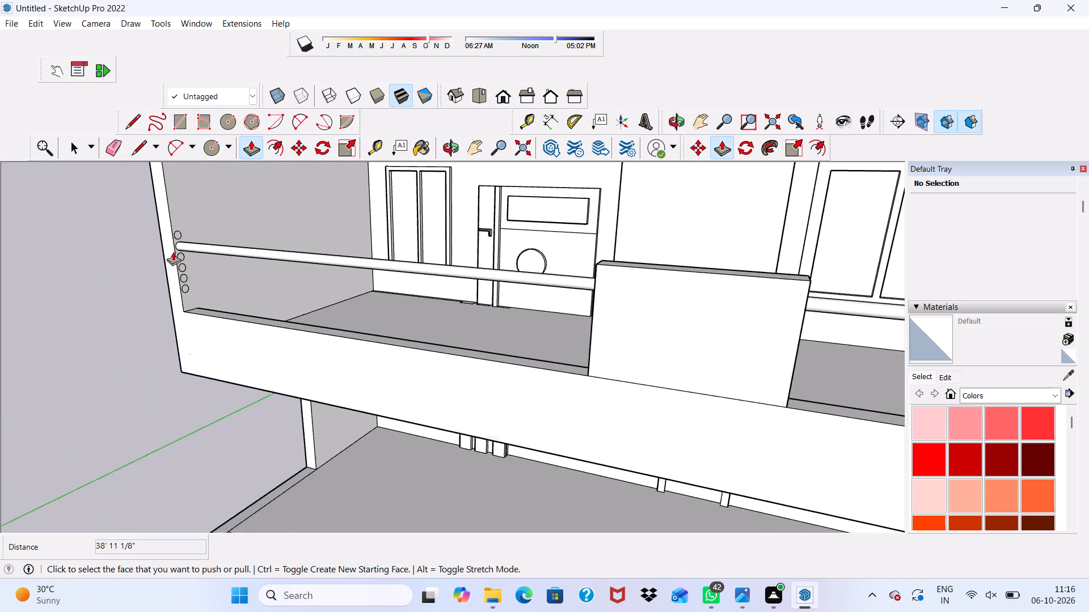
scroll(173, 252, up, 11)
click(176, 270)
scroll(196, 263, down, 9)
scroll(299, 266, up, 1)
scroll(271, 269, down, 1)
scroll(183, 263, down, 3)
scroll(183, 263, up, 2)
scroll(184, 263, down, 12)
scroll(458, 262, down, 1)
scroll(552, 264, up, 6)
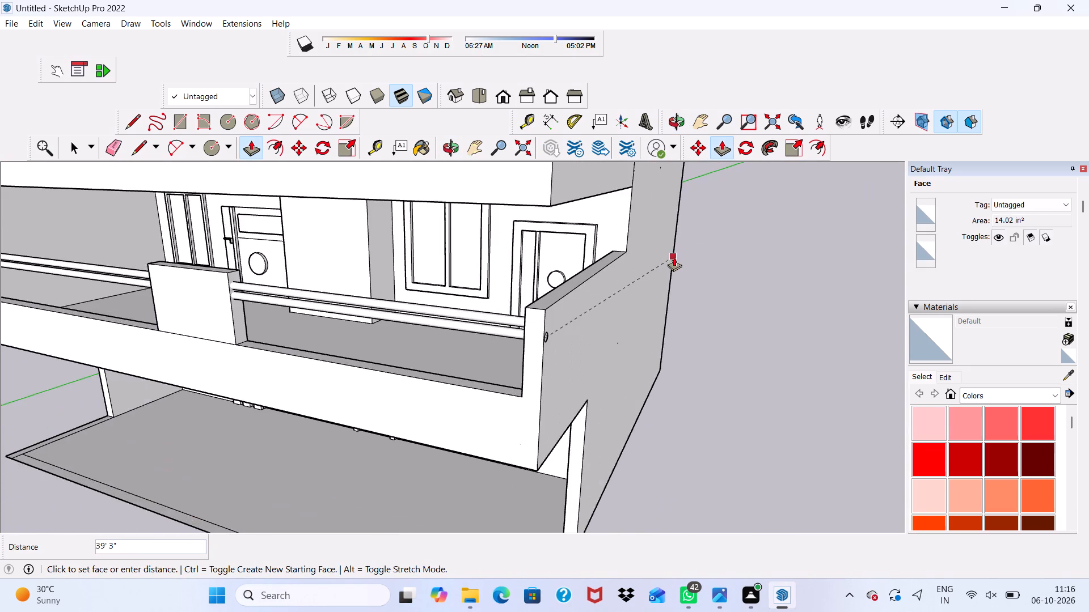
scroll(590, 314, up, 2)
scroll(503, 348, up, 4)
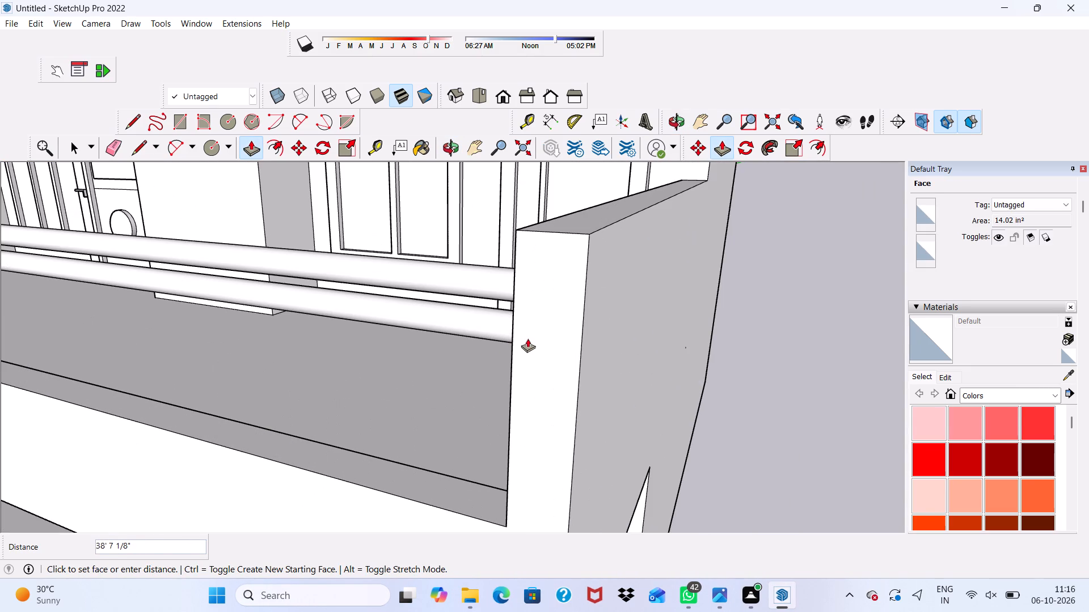
click(527, 338)
Push/Pull the fourth circle from the top about 38' 11 1/16" into a rail ending at the opposite side parapet.
scroll(506, 298, down, 9)
scroll(574, 283, up, 1)
scroll(588, 300, down, 1)
scroll(12, 360, up, 1)
scroll(113, 318, down, 7)
scroll(350, 339, up, 1)
scroll(359, 351, down, 3)
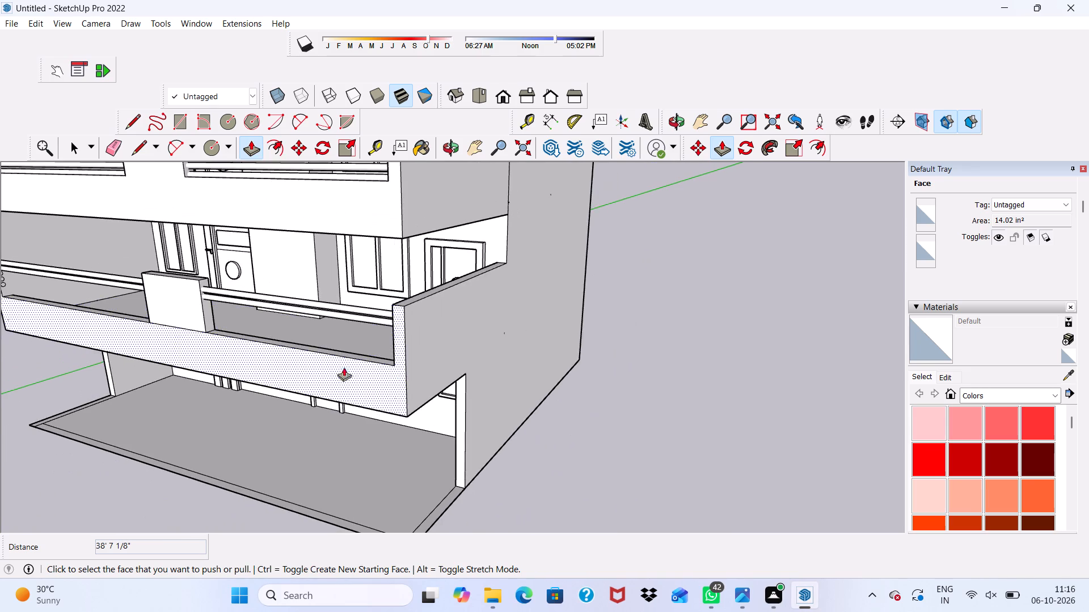
scroll(47, 321, up, 1)
scroll(51, 309, down, 4)
scroll(119, 335, up, 1)
scroll(146, 337, down, 1)
scroll(33, 312, up, 13)
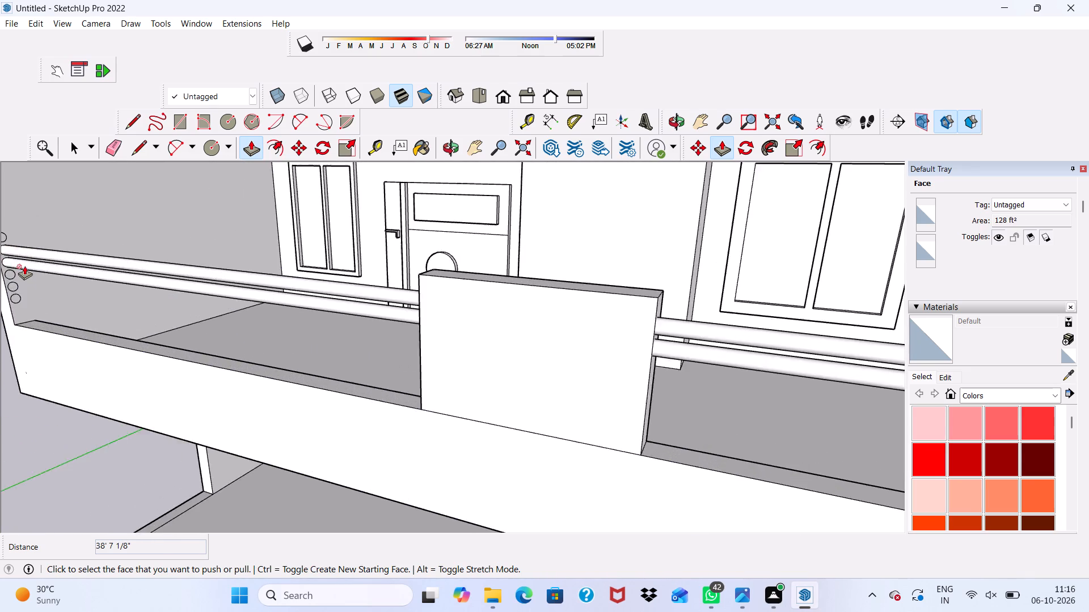
scroll(24, 266, up, 11)
scroll(8, 276, down, 2)
scroll(8, 276, up, 1)
click(8, 276)
scroll(51, 283, down, 4)
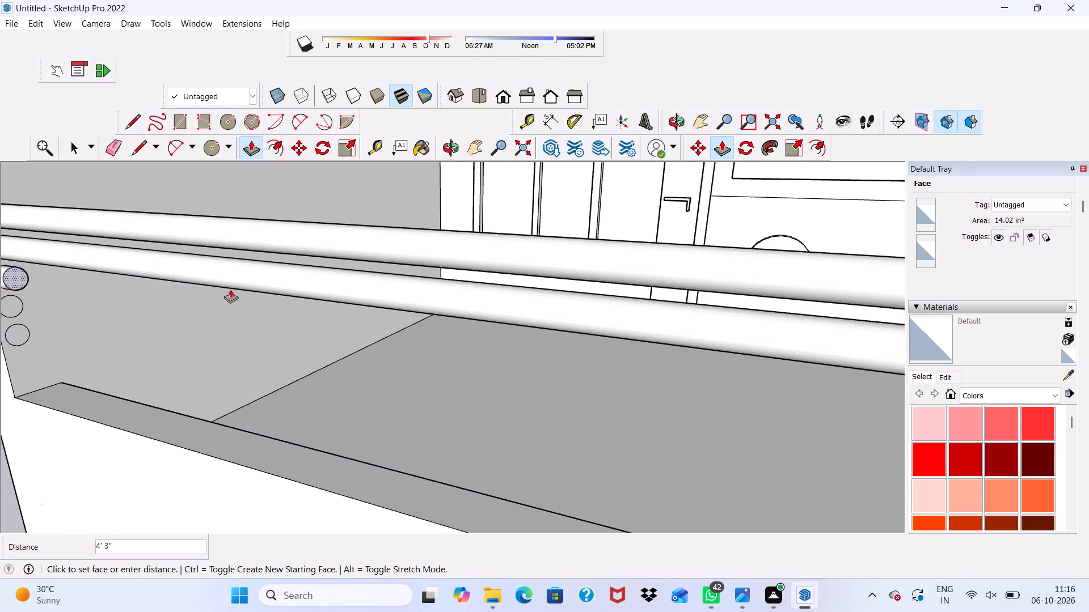
scroll(230, 289, down, 13)
scroll(571, 366, down, 5)
scroll(503, 368, down, 5)
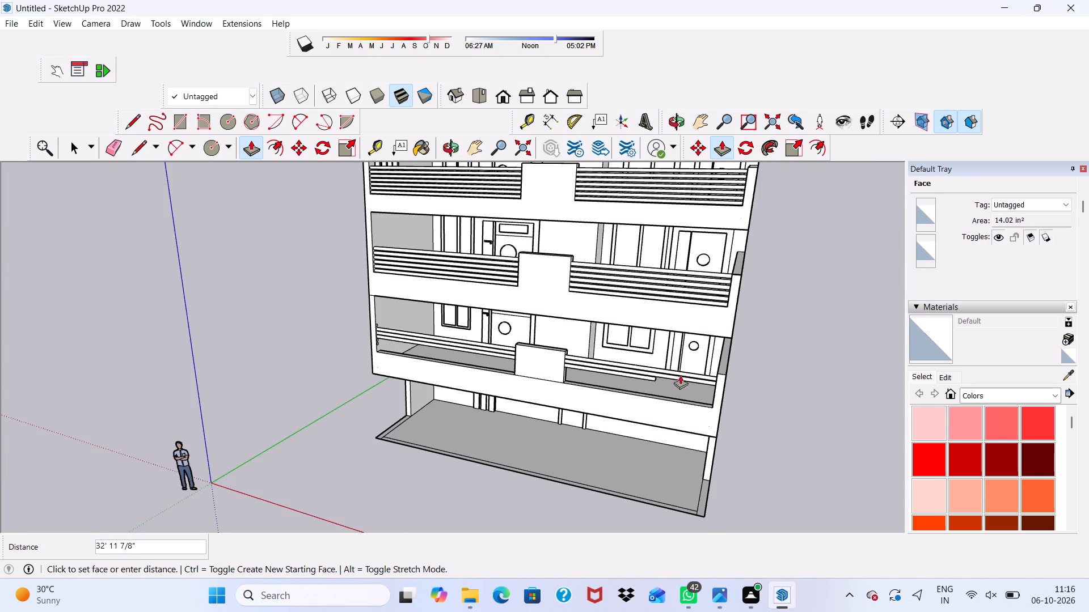
scroll(694, 400, up, 9)
click(723, 390)
Push/Pull the fifth circle from the top about 38' 6" into a rail ending at the opposite side parapet.
scroll(588, 361, down, 12)
scroll(326, 376, up, 20)
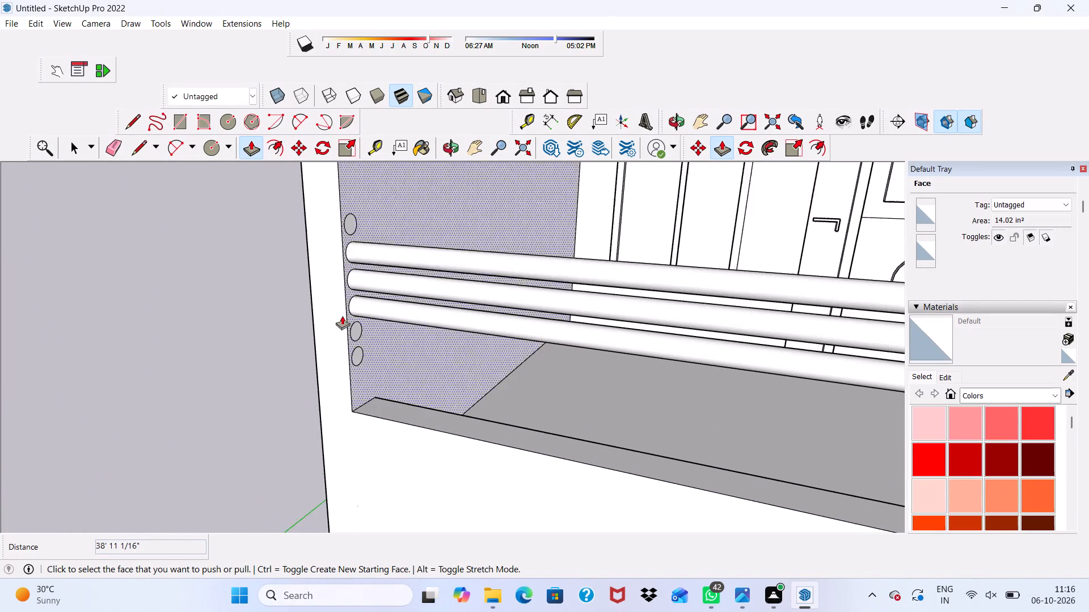
scroll(342, 316, up, 3)
click(354, 326)
scroll(381, 337, down, 13)
scroll(437, 356, up, 2)
scroll(437, 356, down, 1)
scroll(438, 356, up, 1)
scroll(438, 355, down, 2)
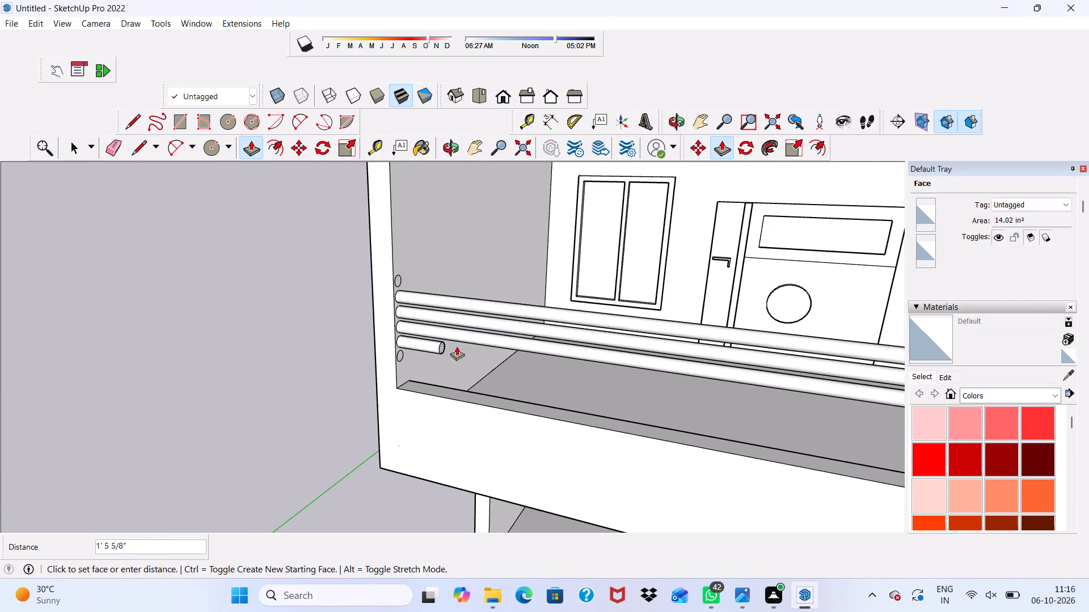
scroll(457, 346, down, 7)
scroll(470, 332, up, 1)
scroll(470, 333, down, 6)
scroll(678, 369, up, 3)
scroll(687, 368, down, 5)
scroll(271, 457, down, 3)
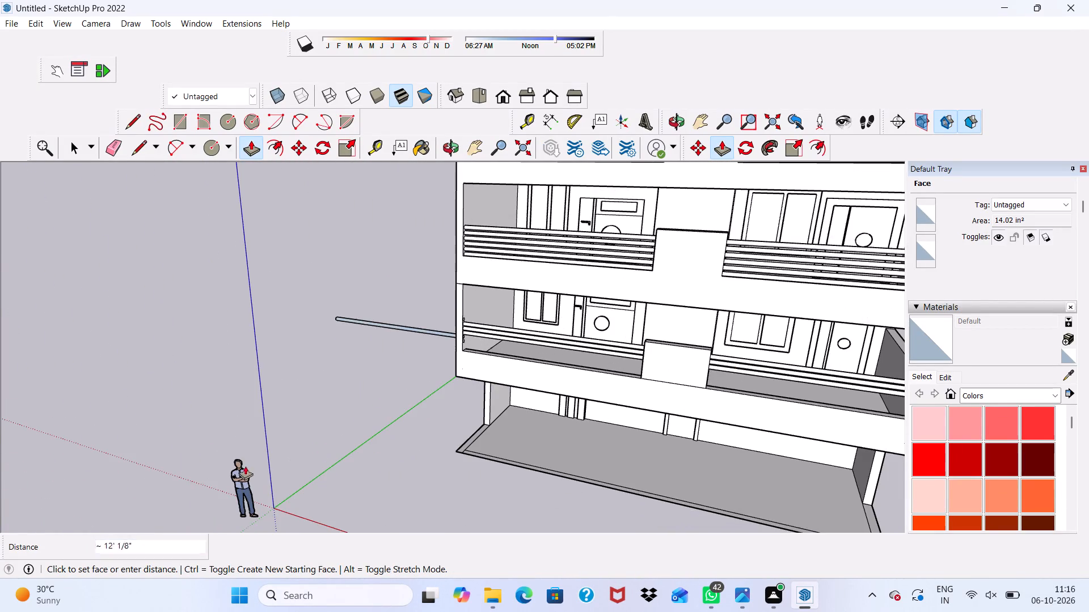
scroll(245, 466, down, 8)
scroll(360, 521, up, 5)
scroll(482, 453, up, 4)
scroll(628, 373, up, 4)
scroll(711, 373, up, 4)
click(738, 364)
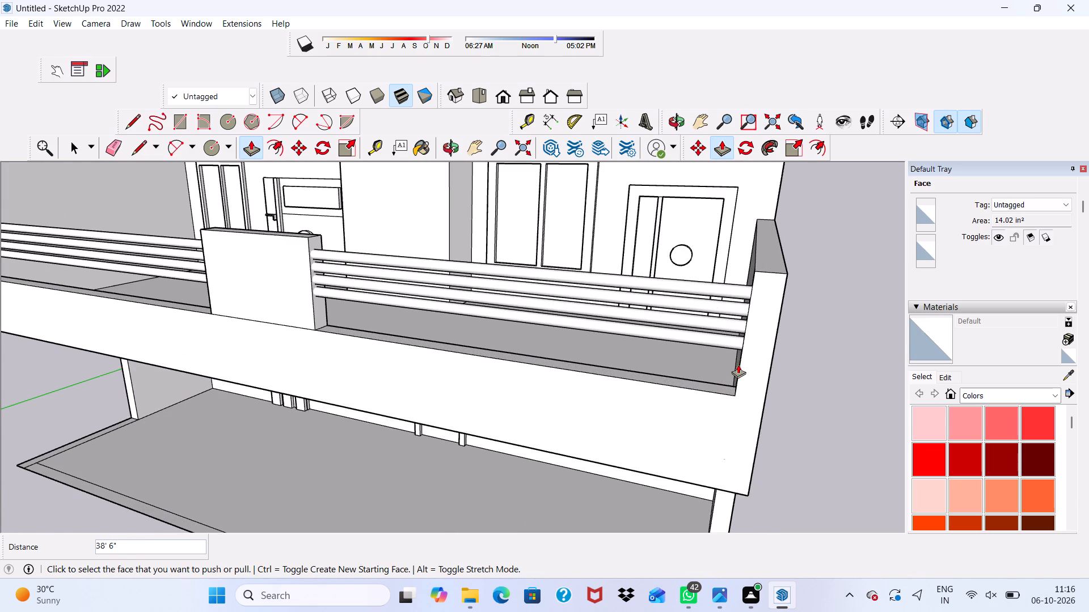
Push/Pull the lowest circle on the first-floor balcony's side wall about 38' 6 13/16" into a rail ending at the opposite side parapet.
scroll(209, 405, down, 6)
scroll(353, 414, up, 1)
scroll(356, 425, down, 4)
scroll(14, 385, up, 12)
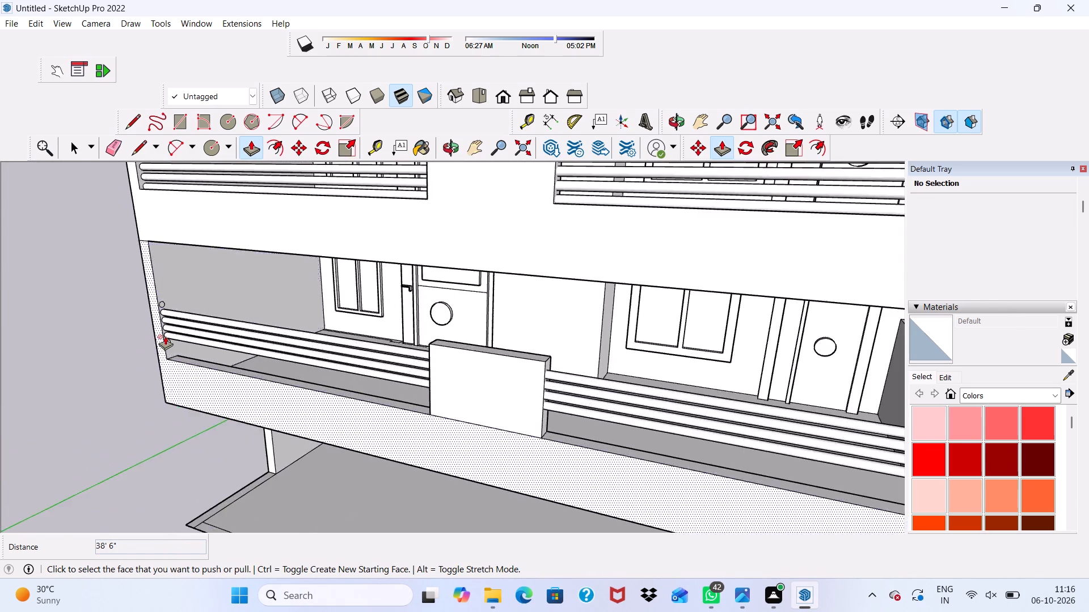
scroll(165, 336, up, 9)
click(175, 348)
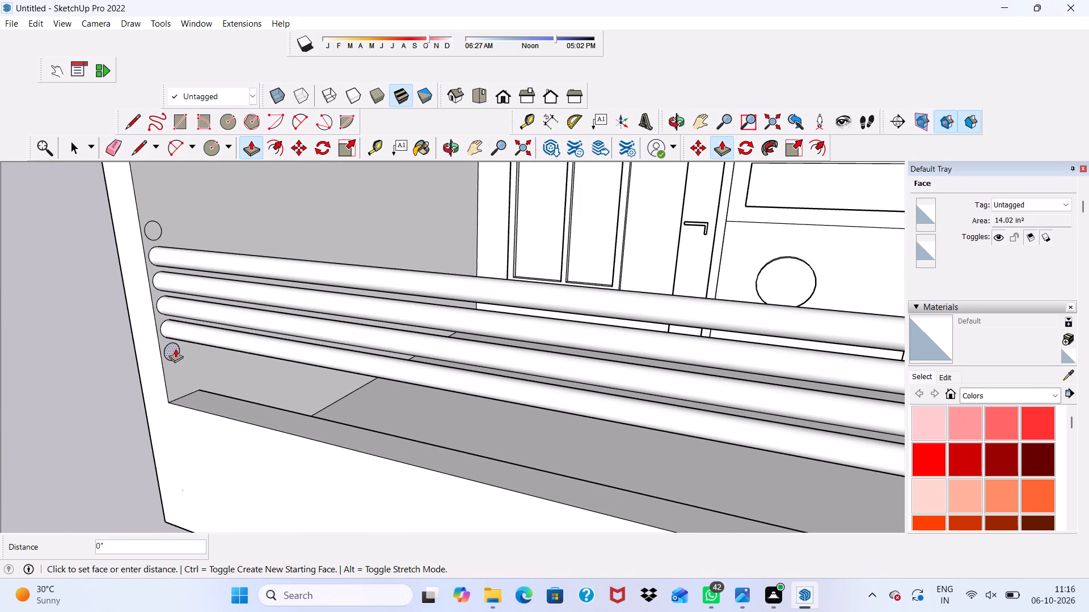
scroll(200, 351, down, 10)
scroll(328, 382, up, 1)
scroll(316, 360, down, 11)
scroll(569, 420, up, 4)
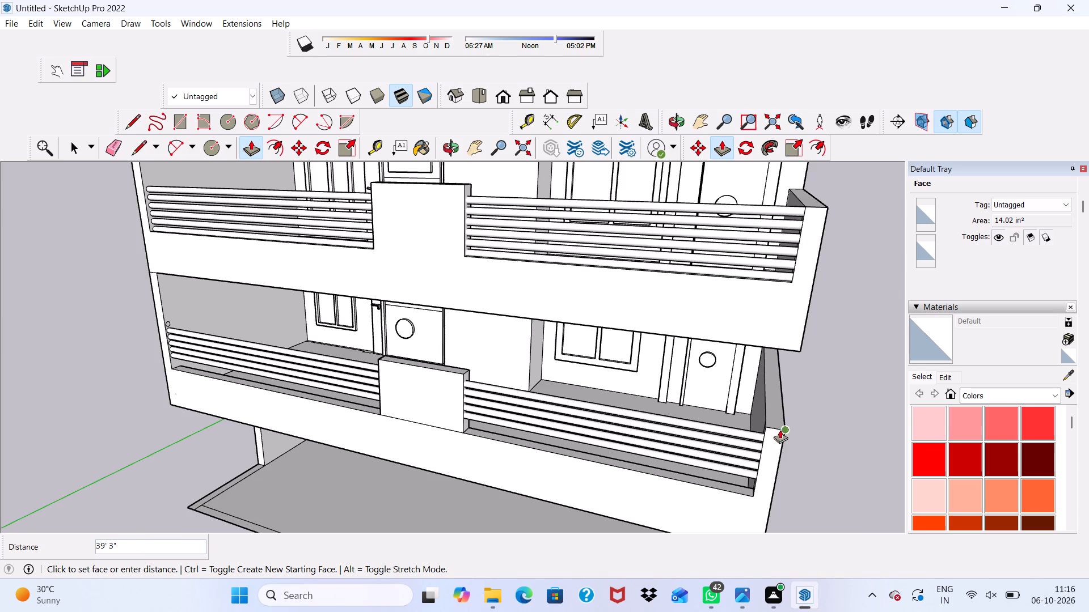
scroll(773, 442, up, 3)
click(756, 479)
Copy the lowest first-floor balcony rail about 5 13/16" straight down to form one more rail above the parapet ledge.
scroll(446, 382, down, 6)
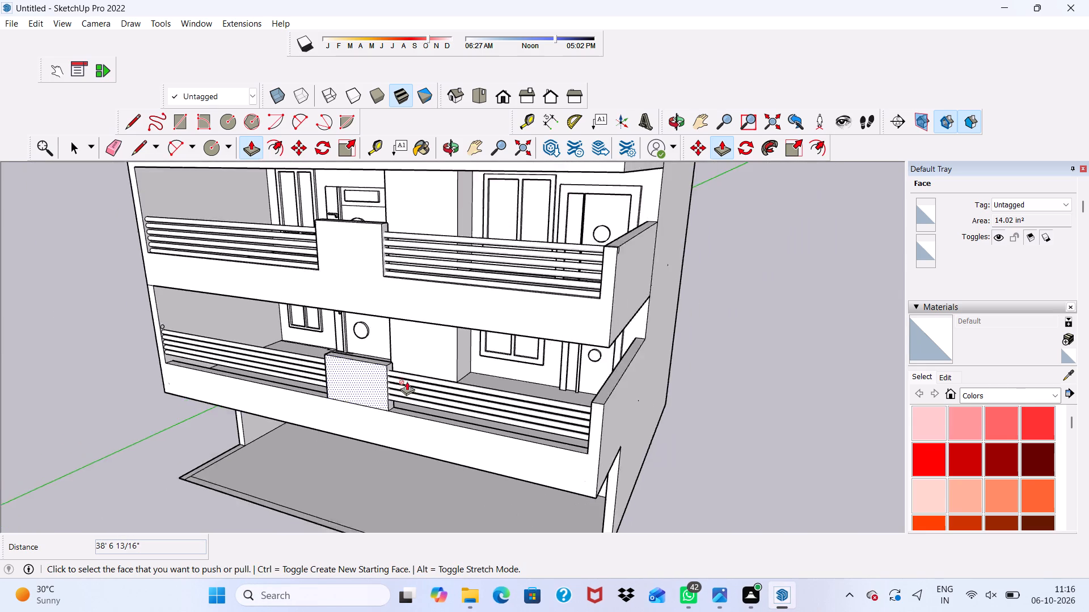
scroll(407, 381, down, 2)
scroll(344, 414, up, 12)
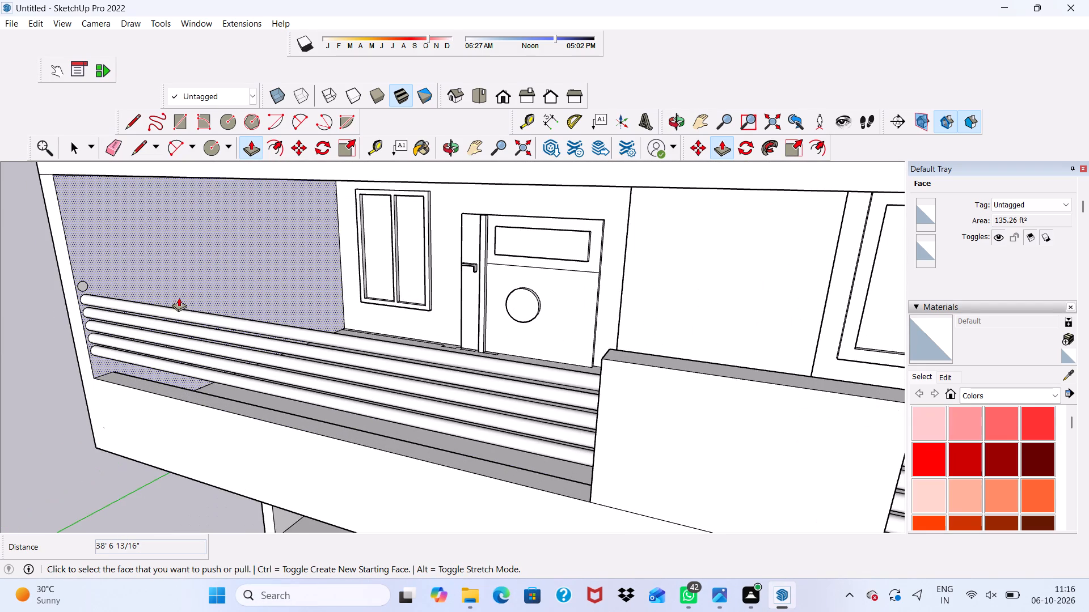
key(space)
click(97, 349)
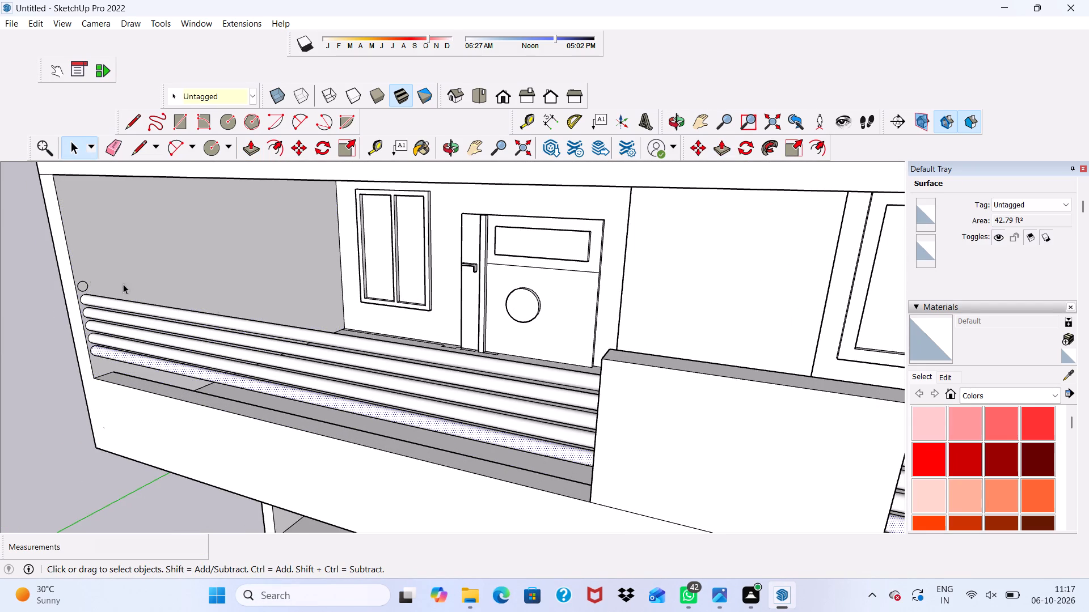
click(248, 148)
key(space)
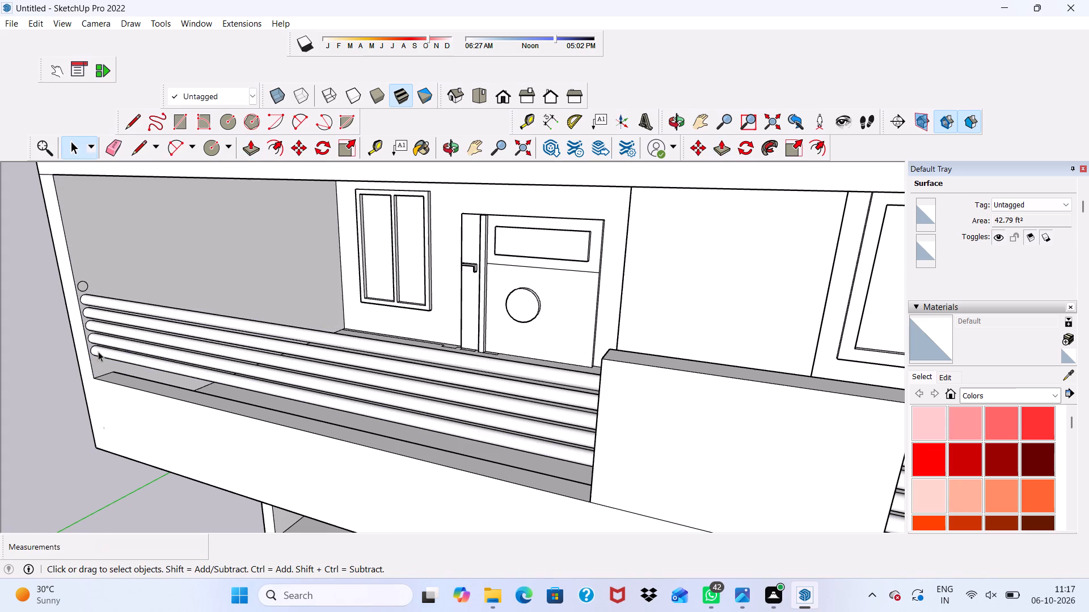
click(99, 351)
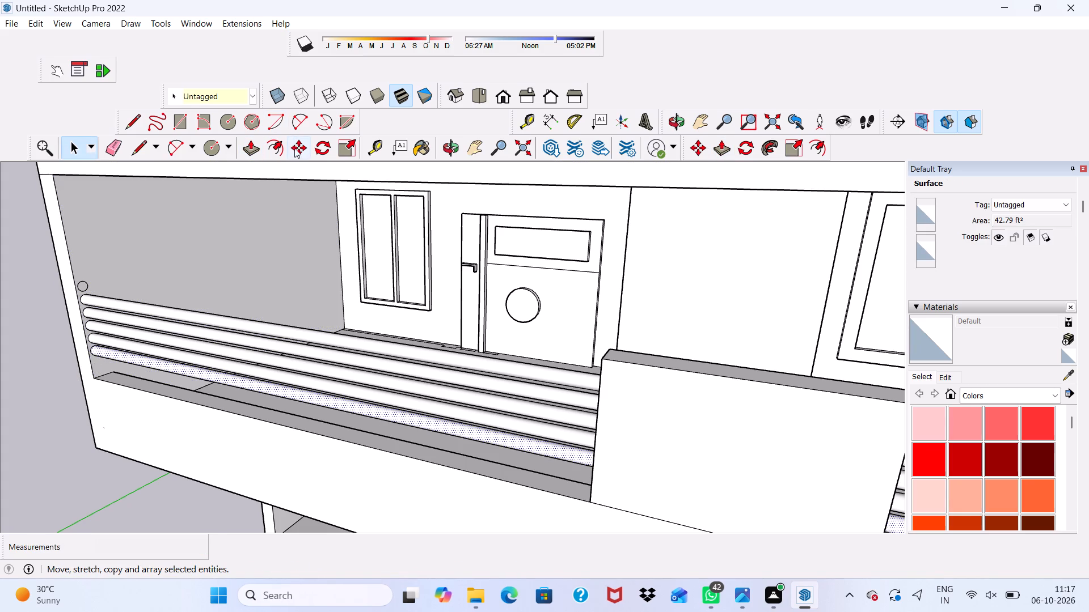
click(298, 146)
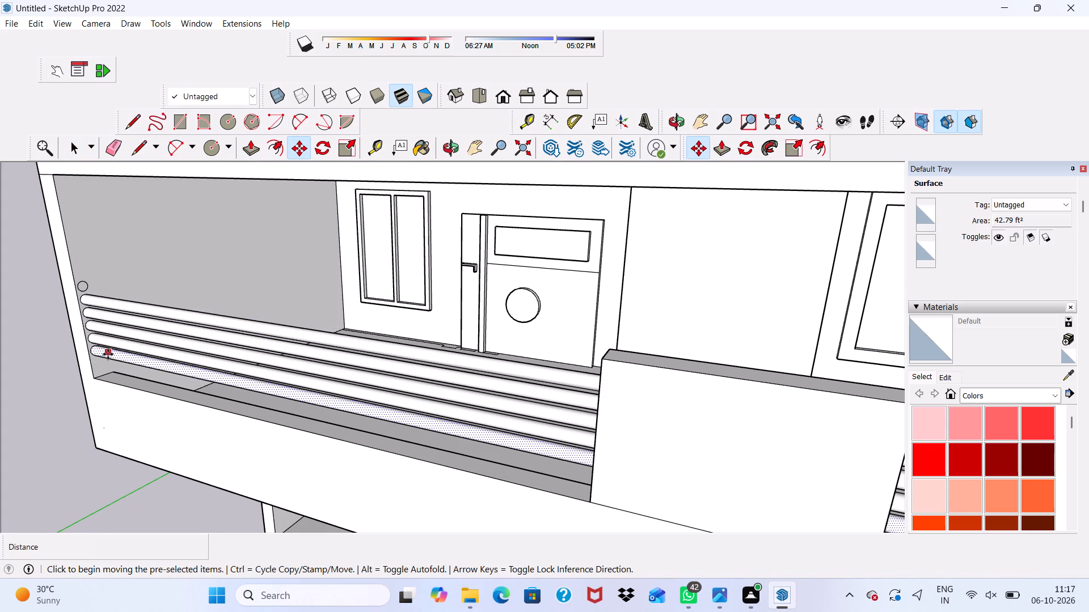
click(108, 354)
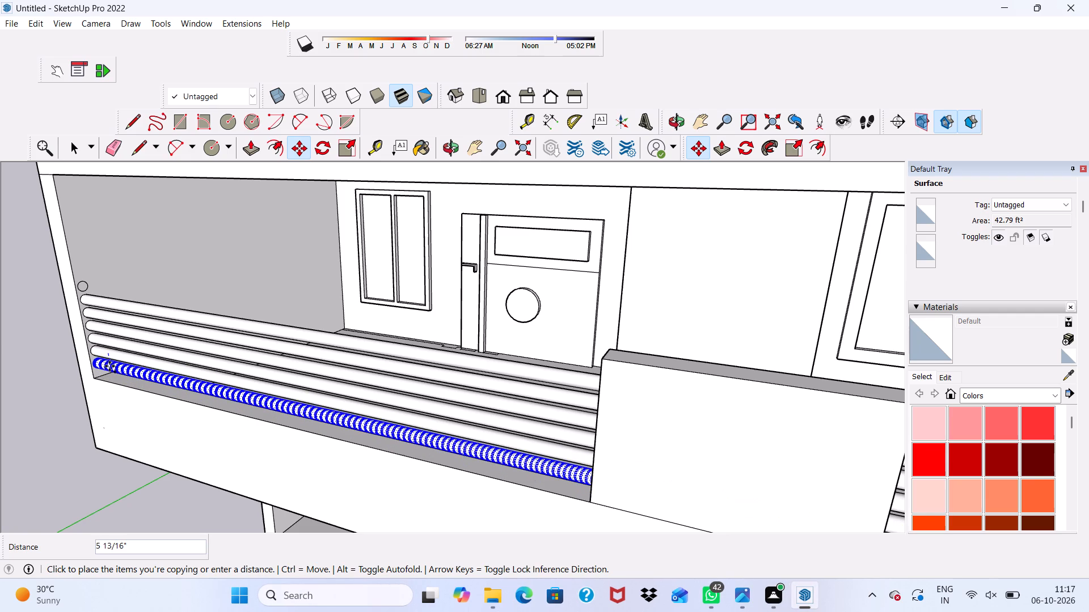
click(109, 366)
scroll(83, 382, down, 2)
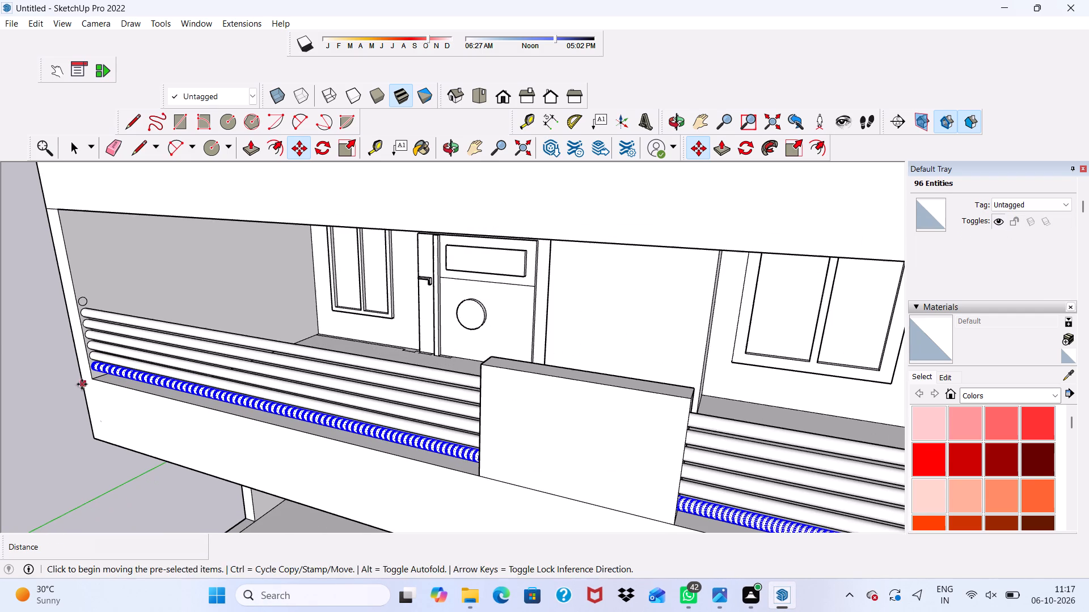
key(space)
click(57, 392)
Examine the whole front facade from outside, comparing the balcony railings on all three upper floors.
scroll(0, 362, down, 8)
middle_drag(189, 284, 226, 197)
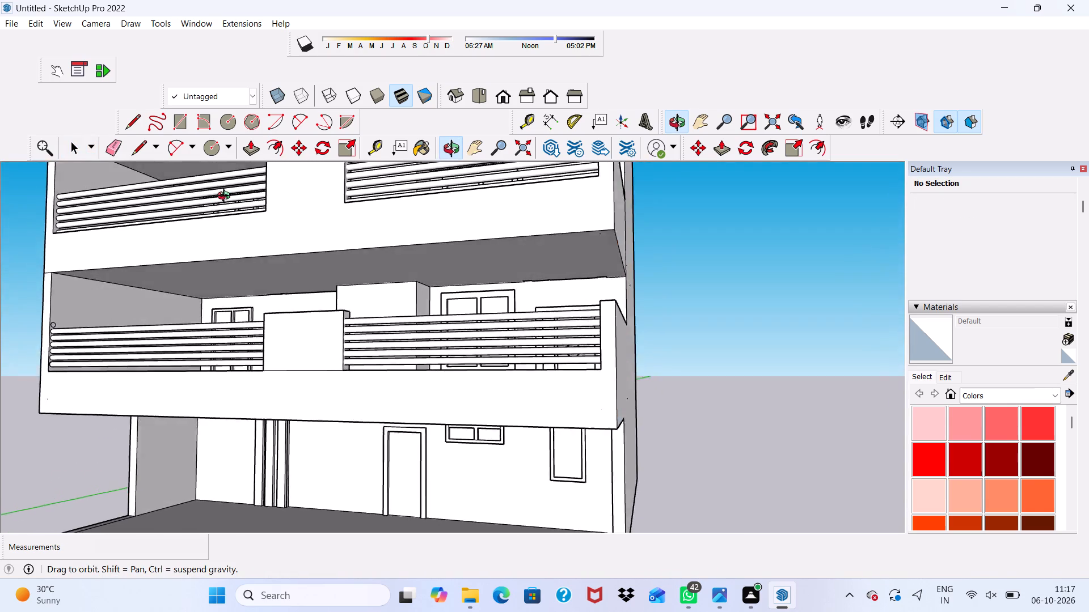
middle_drag(226, 197, 281, 219)
scroll(0, 435, down, 5)
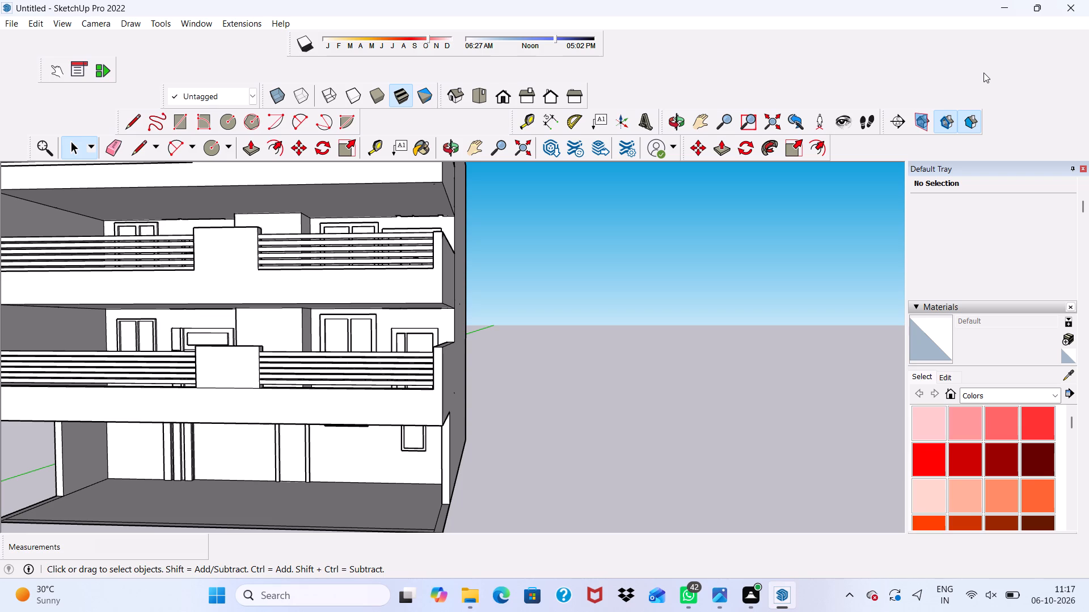
scroll(1088, 84, down, 2)
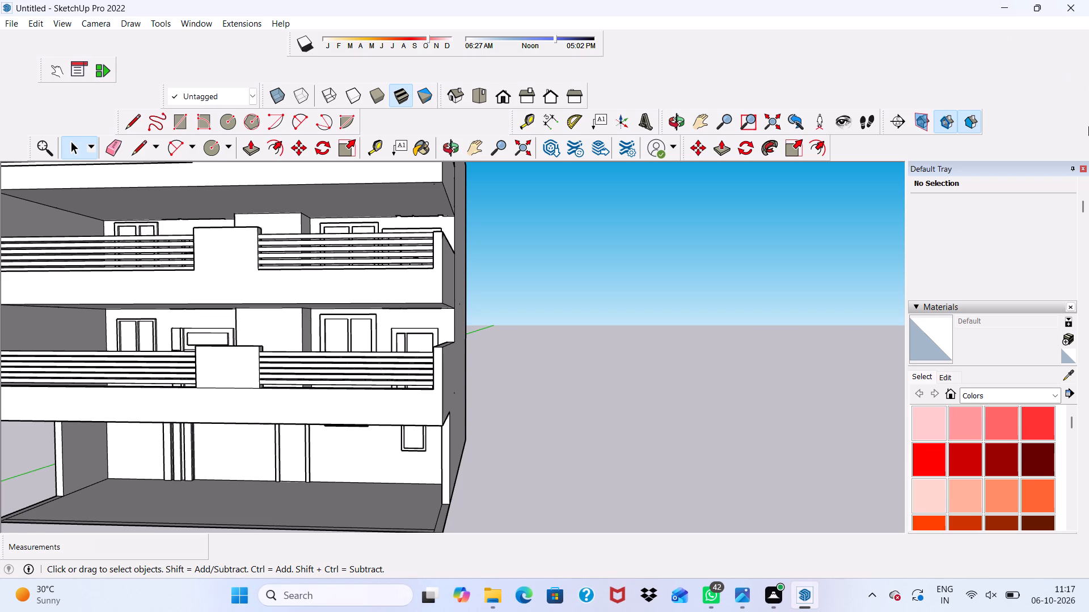
scroll(0, 378, down, 6)
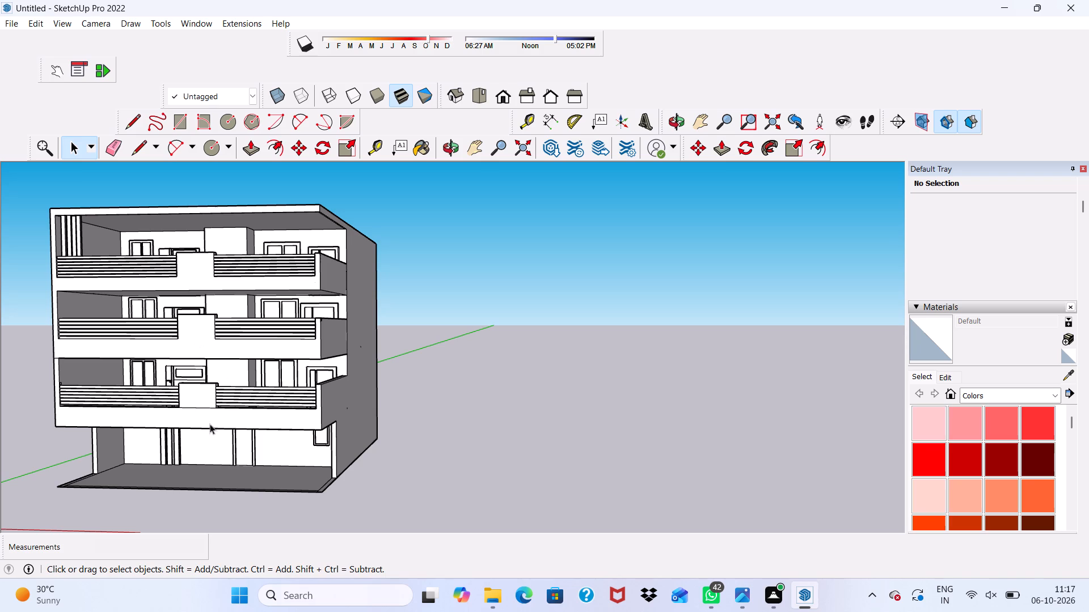
scroll(261, 397, up, 4)
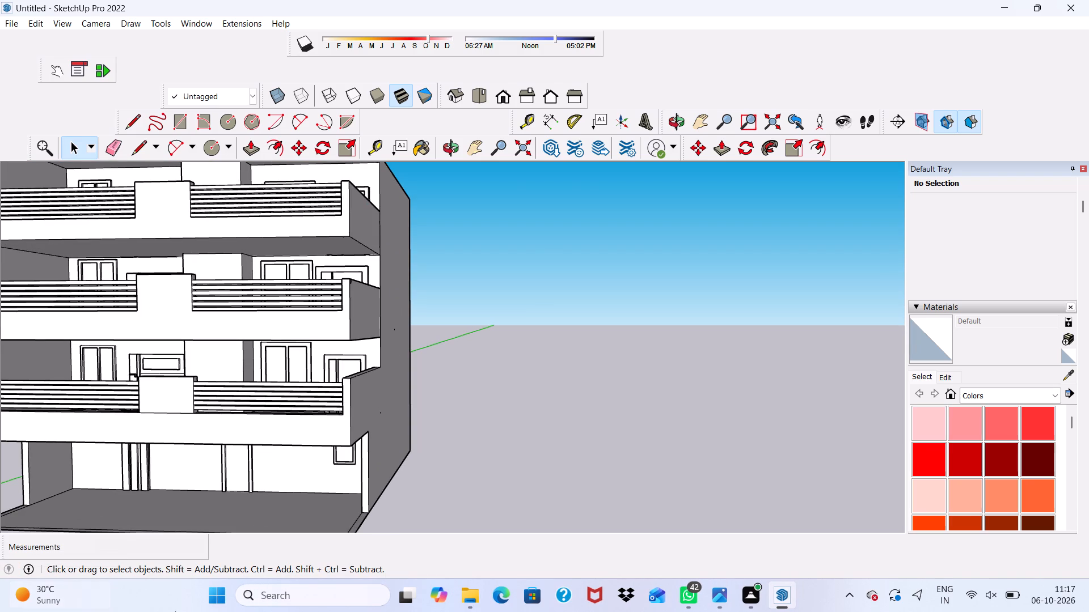
scroll(263, 577, down, 6)
scroll(304, 458, up, 5)
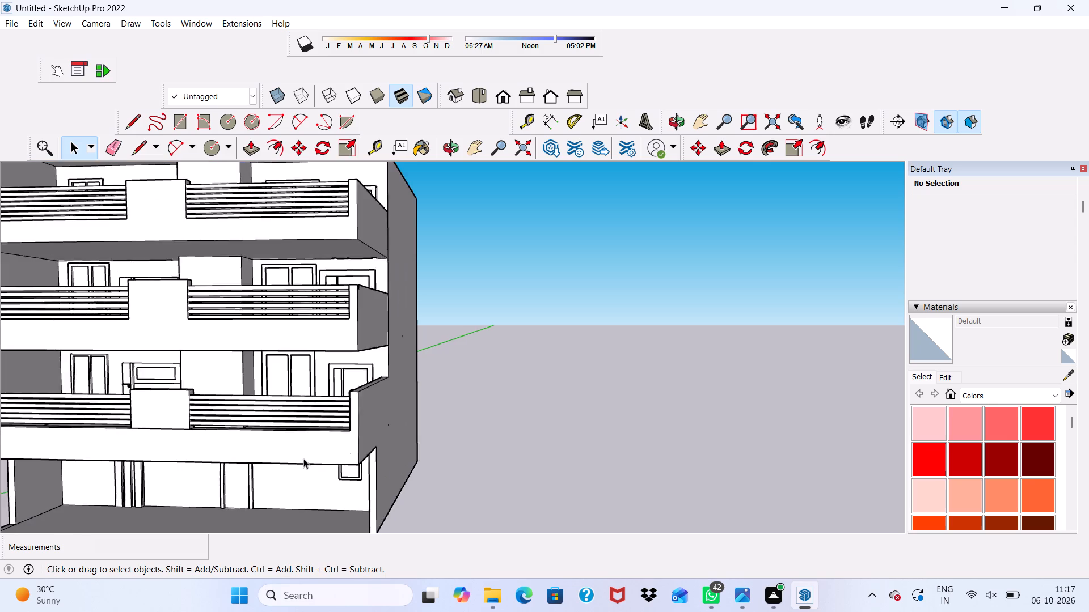
scroll(303, 458, up, 1)
scroll(303, 460, down, 7)
scroll(243, 409, up, 6)
scroll(242, 410, down, 1)
middle_drag(182, 411, 180, 410)
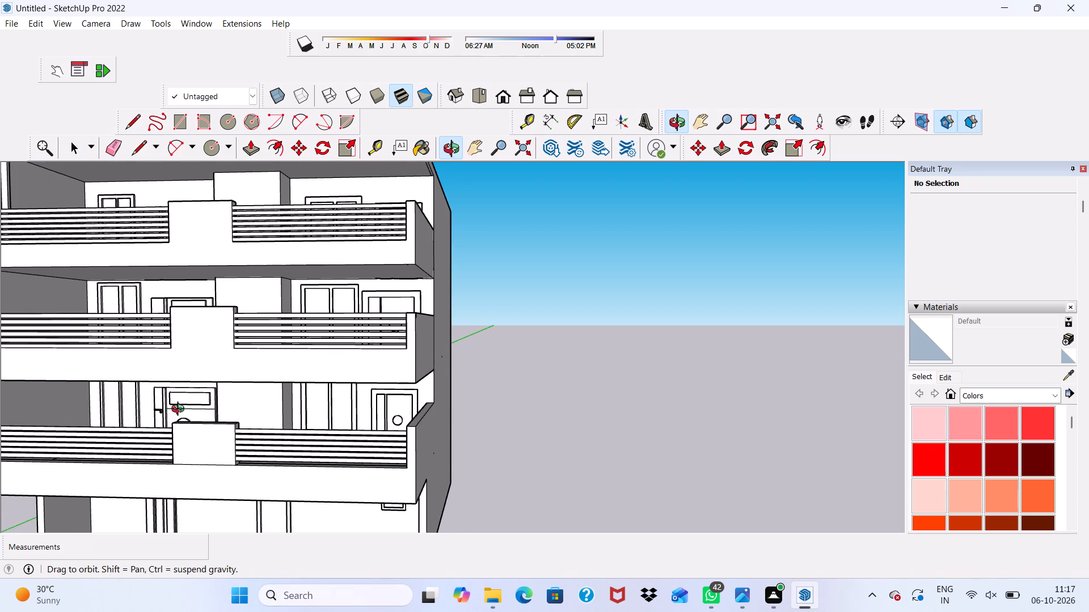
middle_drag(180, 410, 175, 396)
scroll(185, 396, down, 7)
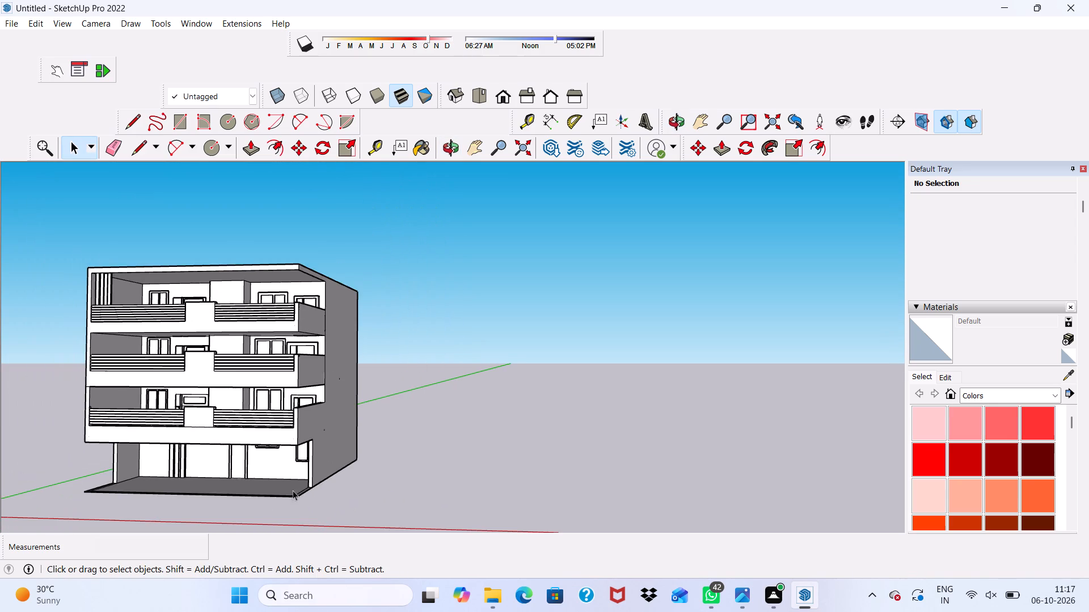
scroll(202, 410, up, 5)
scroll(410, 386, down, 7)
scroll(220, 372, up, 8)
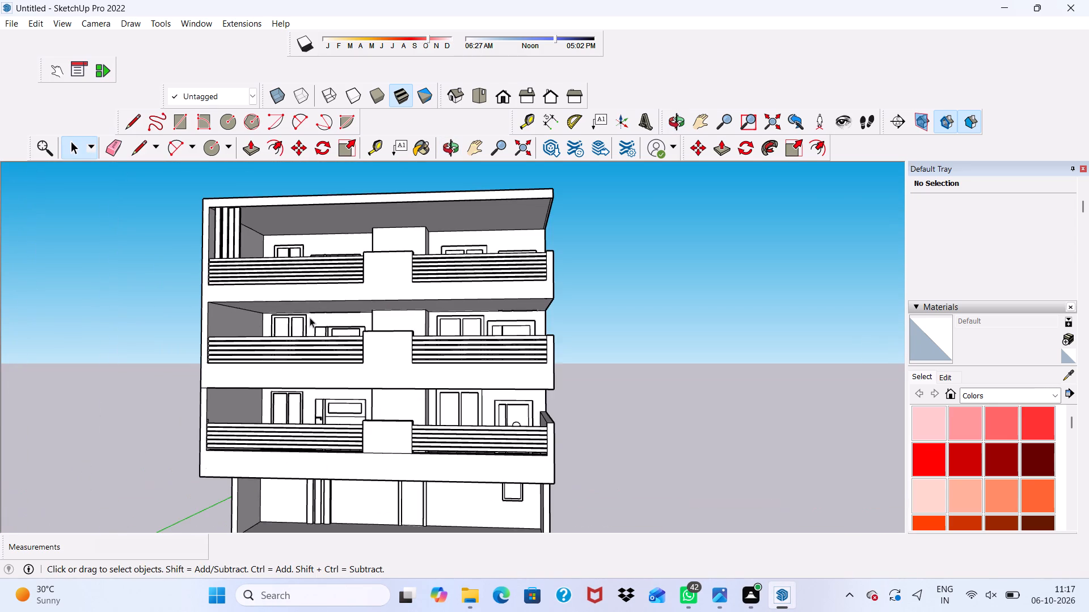
scroll(313, 316, down, 1)
middle_drag(313, 315, 313, 335)
scroll(316, 329, up, 6)
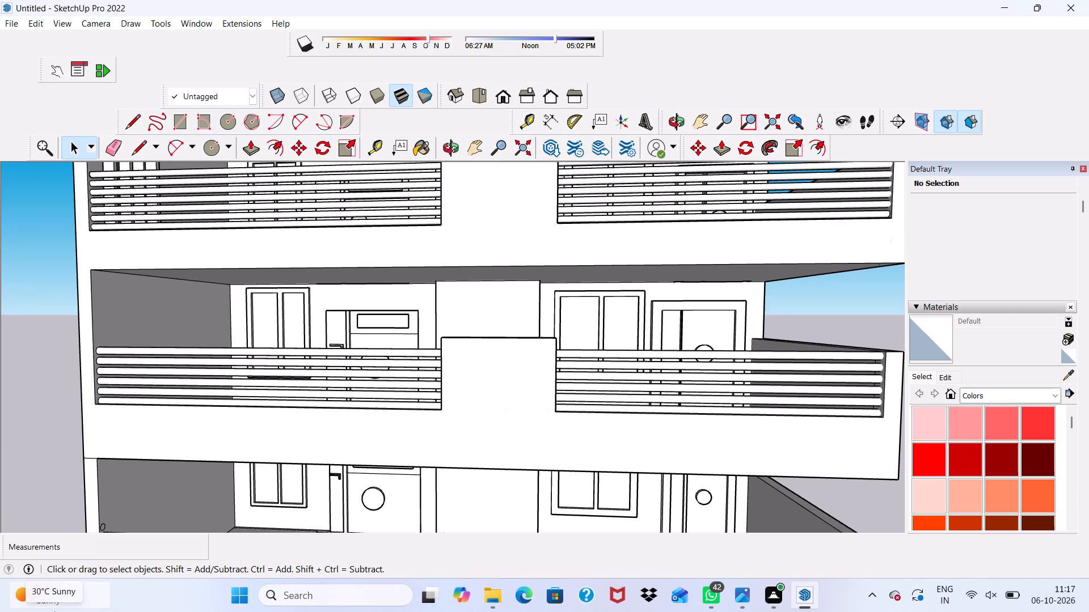
scroll(0, 611, down, 14)
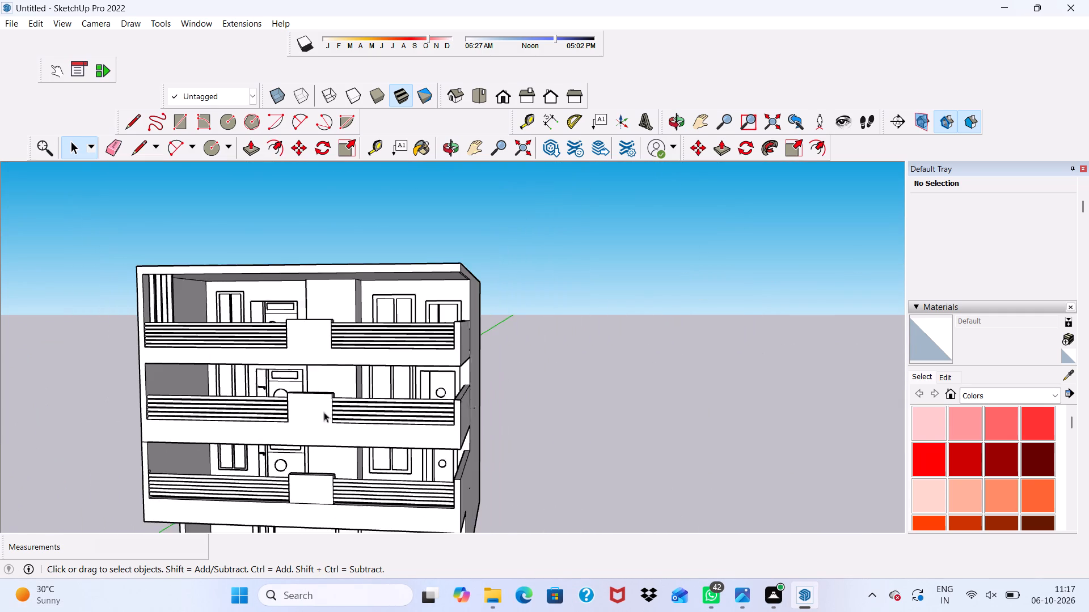
scroll(232, 287, up, 6)
scroll(138, 378, up, 1)
scroll(242, 362, down, 5)
Inspect the upper balconies from above and inside, focusing on where the round rails meet the side wall.
middle_drag(243, 371, 189, 446)
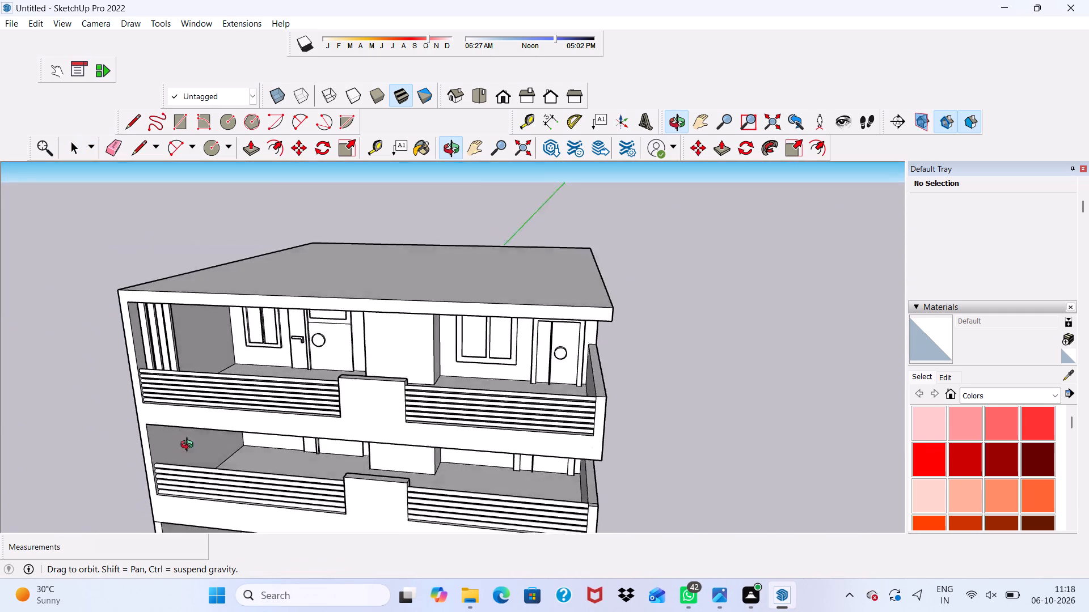
middle_drag(189, 446, 206, 475)
scroll(246, 415, up, 6)
scroll(197, 394, up, 6)
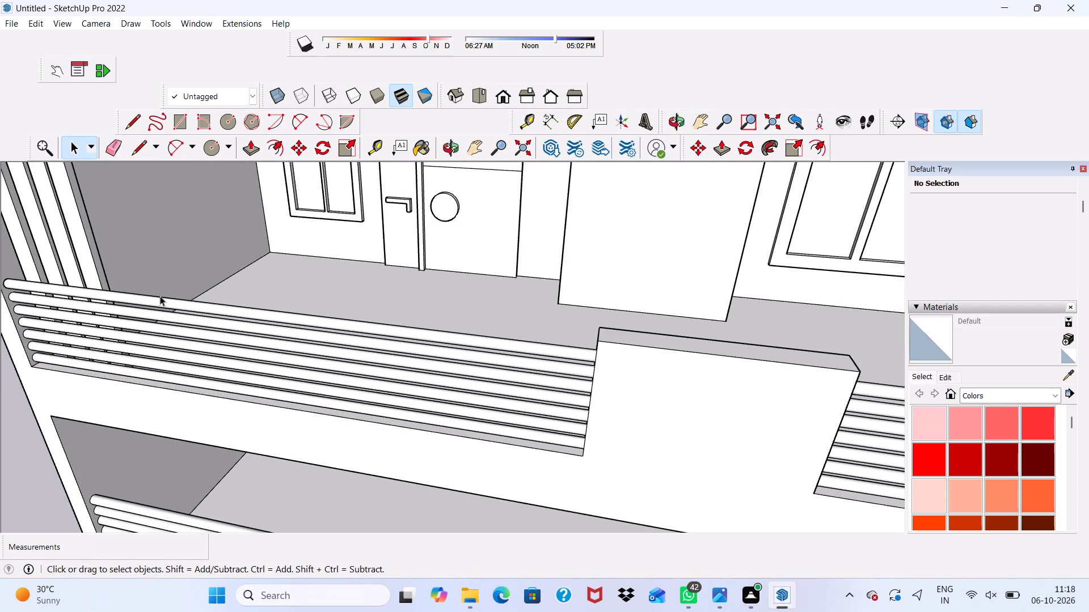
middle_drag(157, 302, 28, 322)
scroll(179, 417, up, 9)
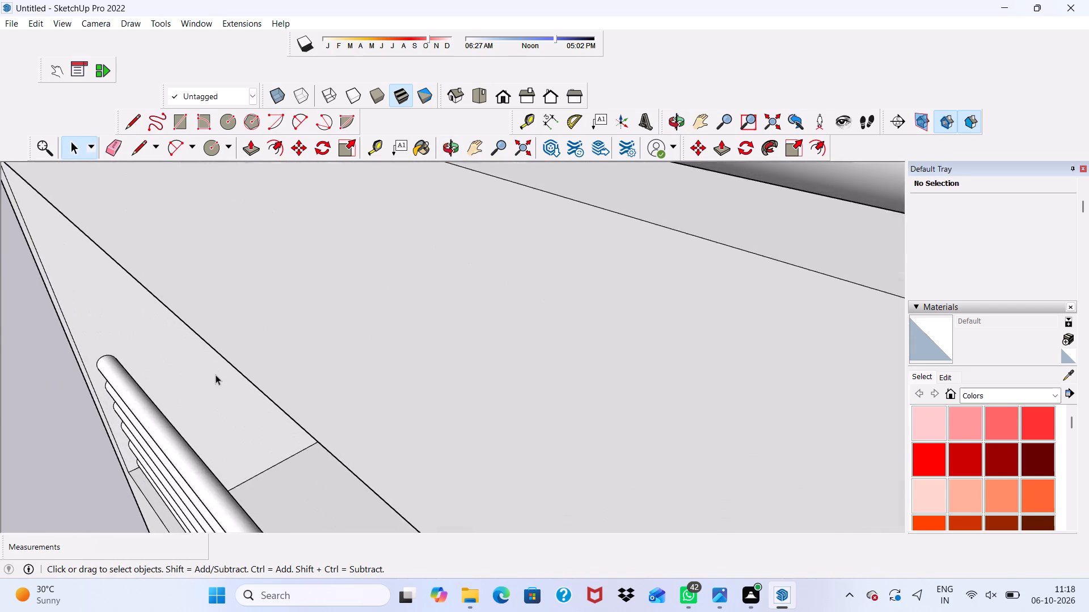
scroll(214, 374, up, 5)
scroll(259, 299, down, 3)
scroll(259, 299, up, 1)
scroll(259, 299, down, 5)
scroll(364, 344, down, 4)
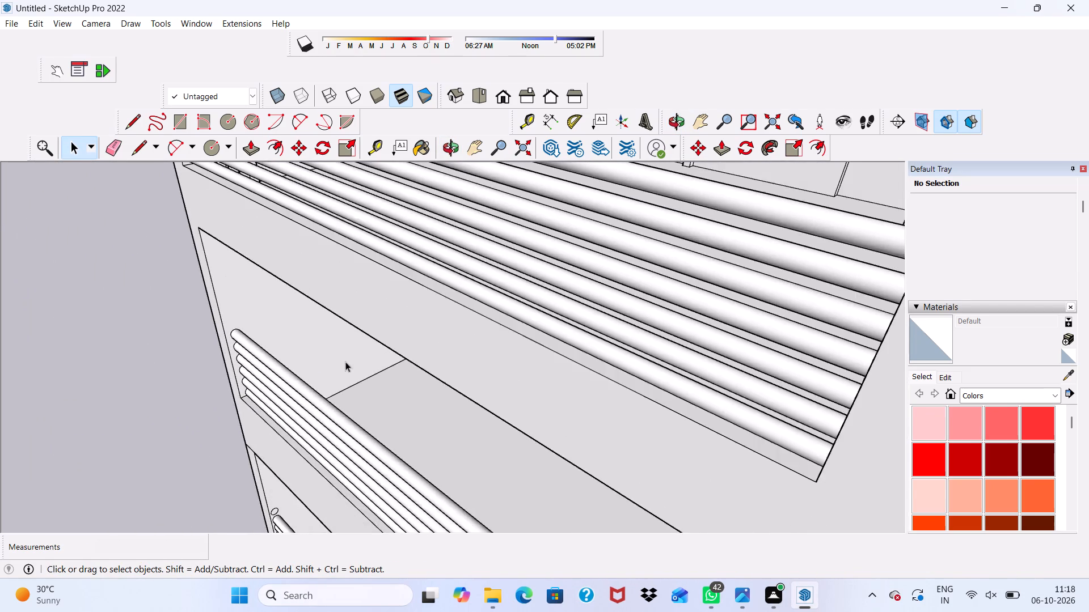
middle_drag(339, 361, 204, 265)
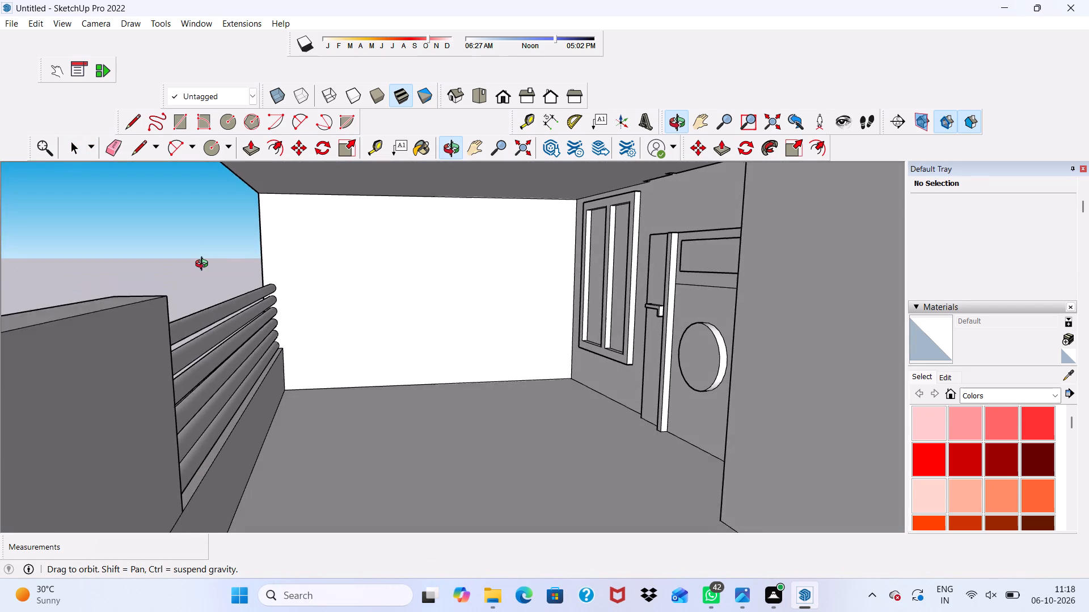
middle_drag(204, 265, 204, 269)
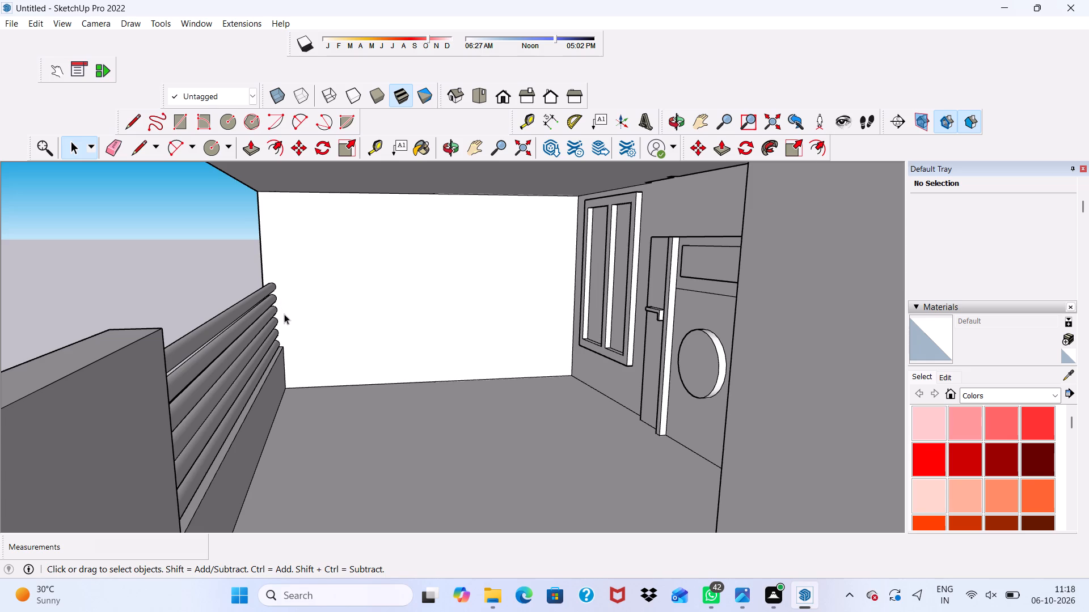
scroll(284, 314, up, 5)
scroll(284, 314, down, 18)
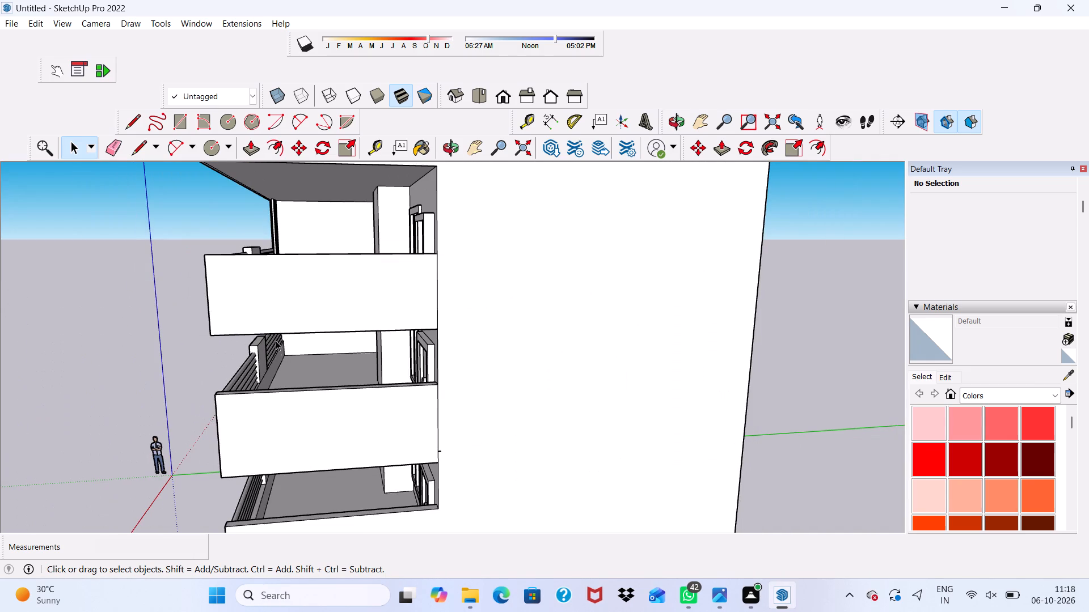
Draw a rectangle about 7 3/4" by 2 3/16" on top of the balcony ledge, at the corner where it meets the side wall.
scroll(245, 299, up, 11)
scroll(282, 358, up, 7)
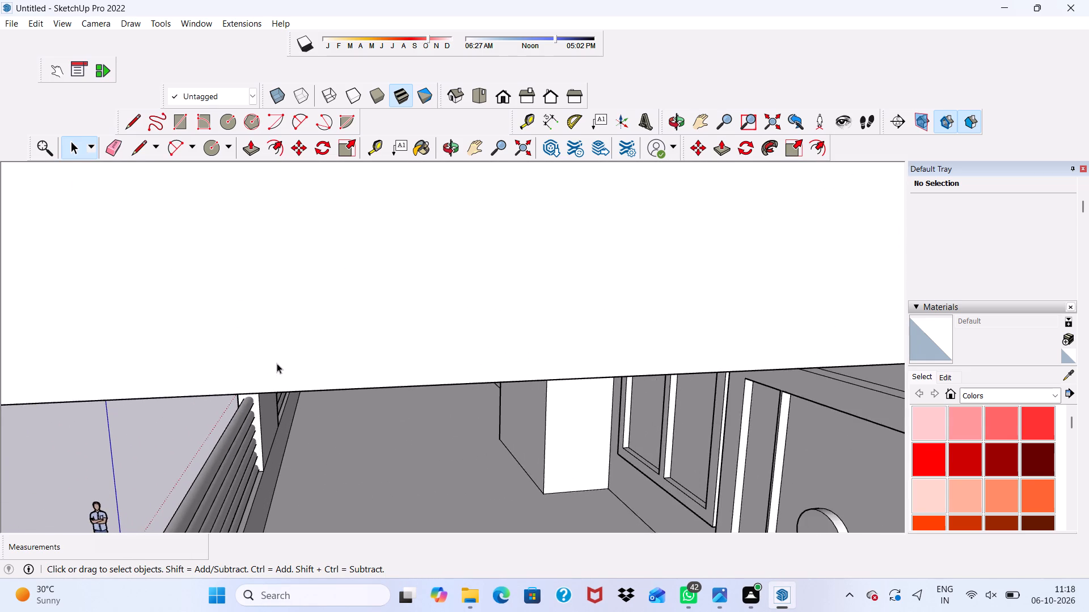
scroll(277, 363, up, 11)
middle_drag(250, 297, 240, 308)
scroll(323, 294, up, 9)
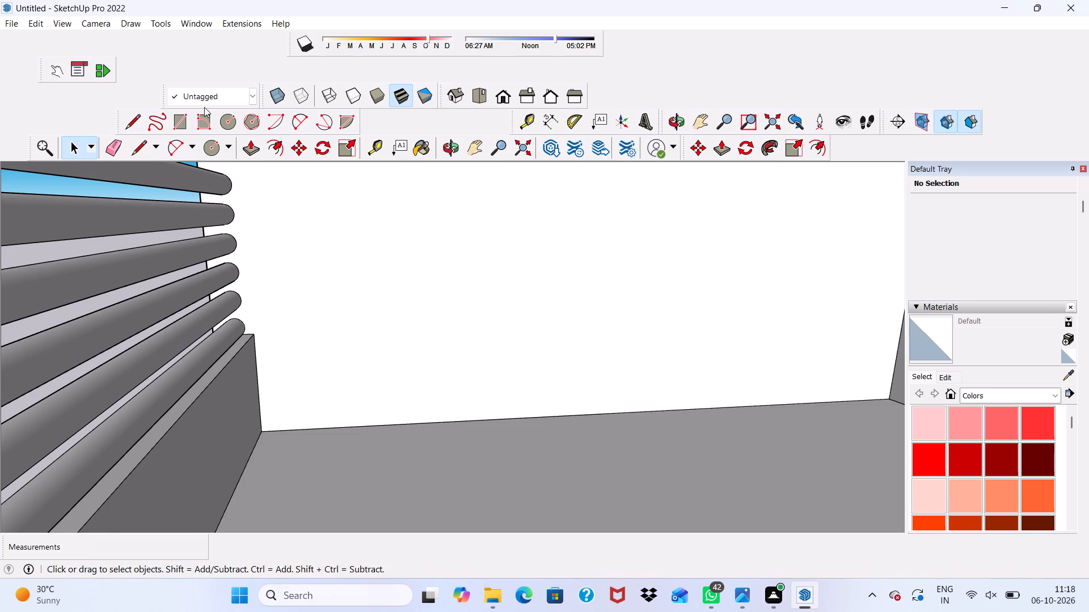
click(183, 118)
scroll(202, 288, up, 9)
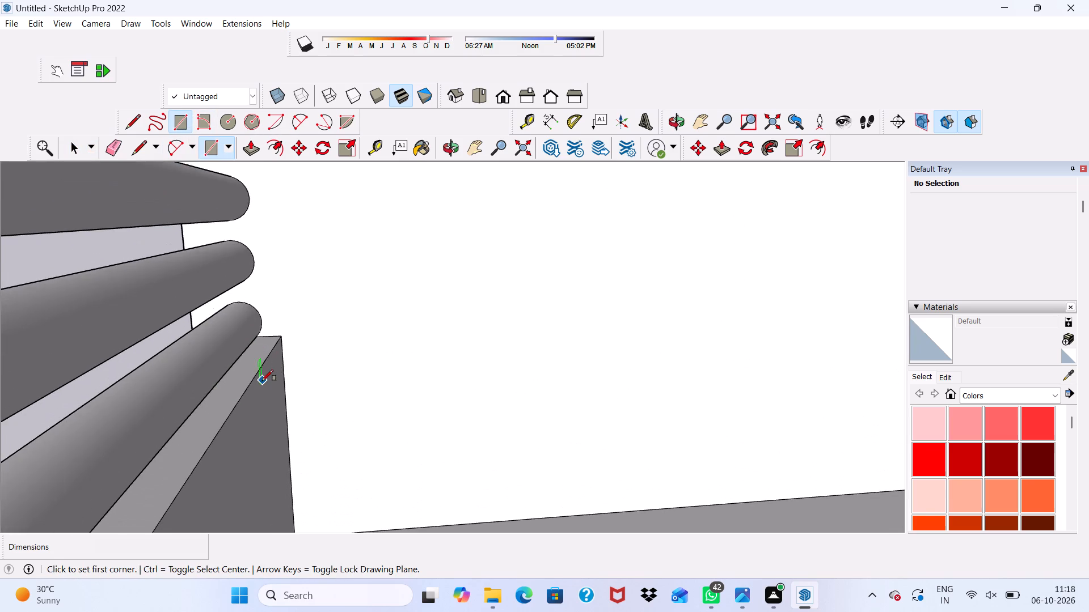
scroll(262, 381, up, 5)
click(282, 332)
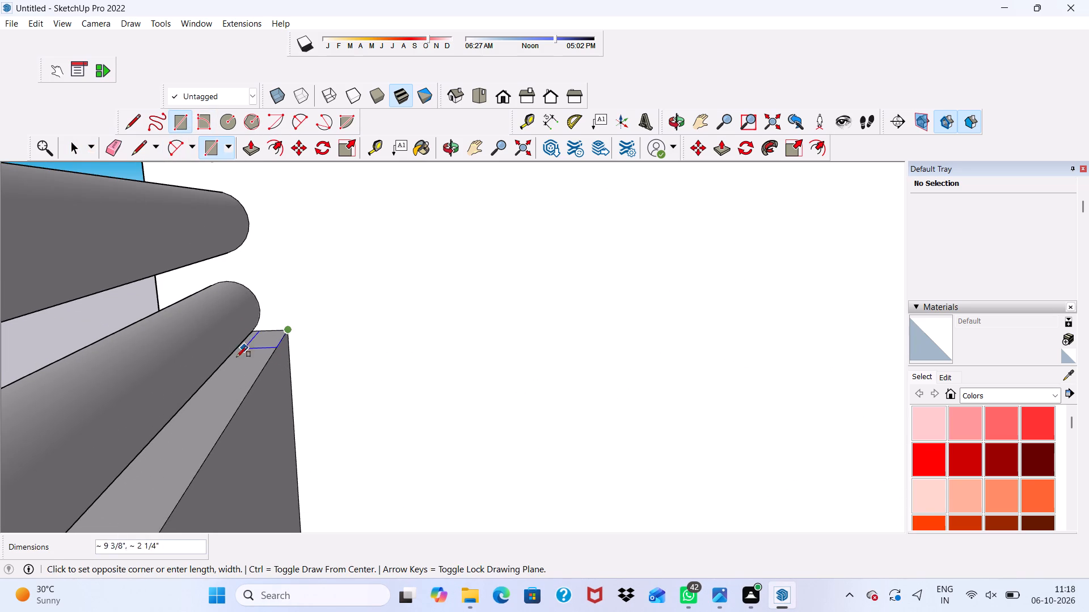
scroll(233, 362, up, 4)
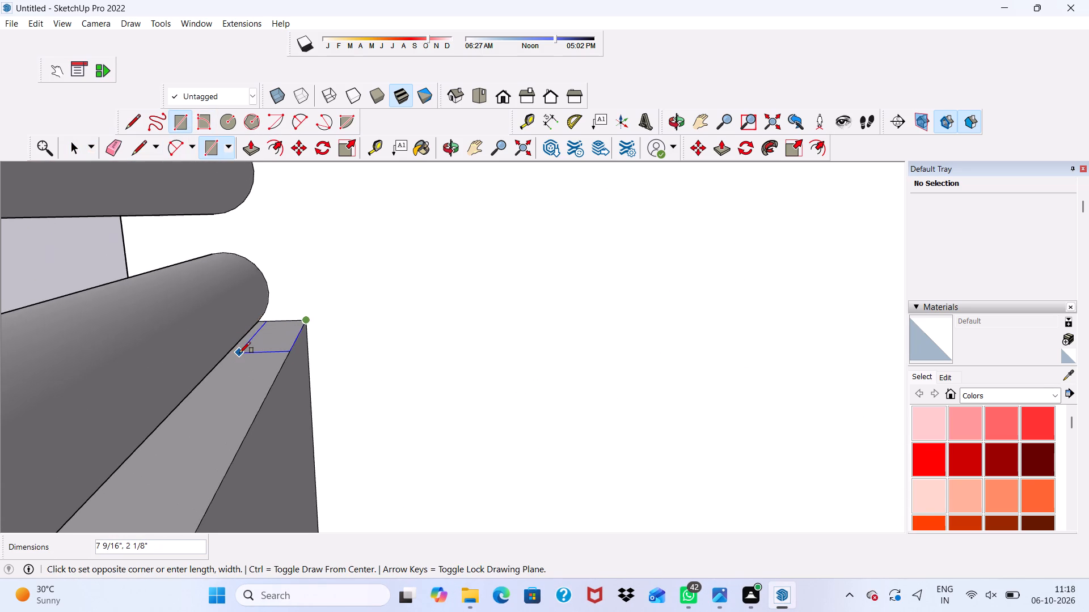
scroll(240, 353, up, 1)
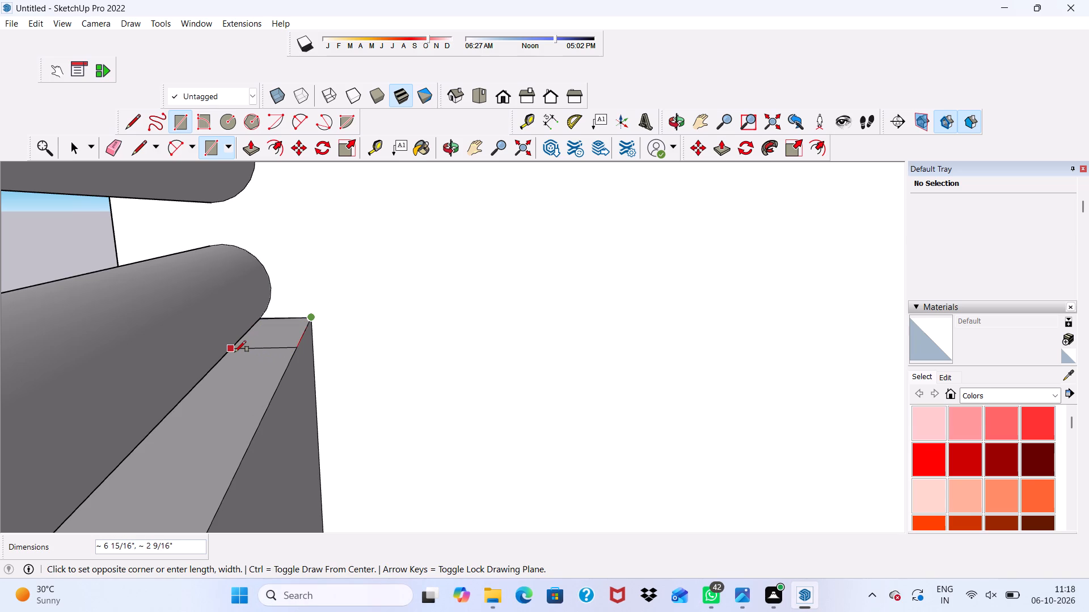
click(237, 354)
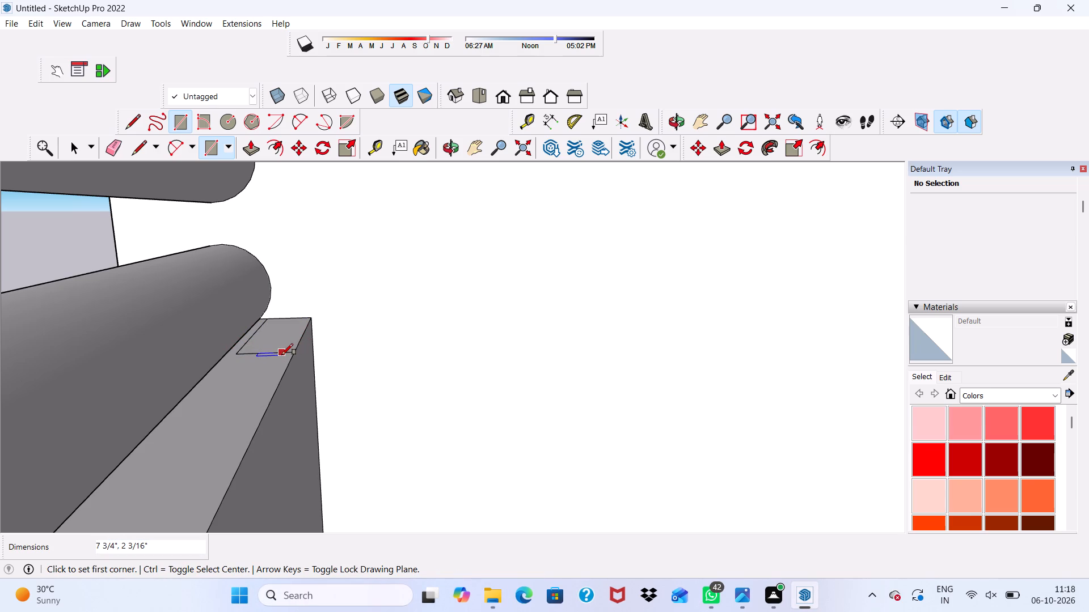
key(space)
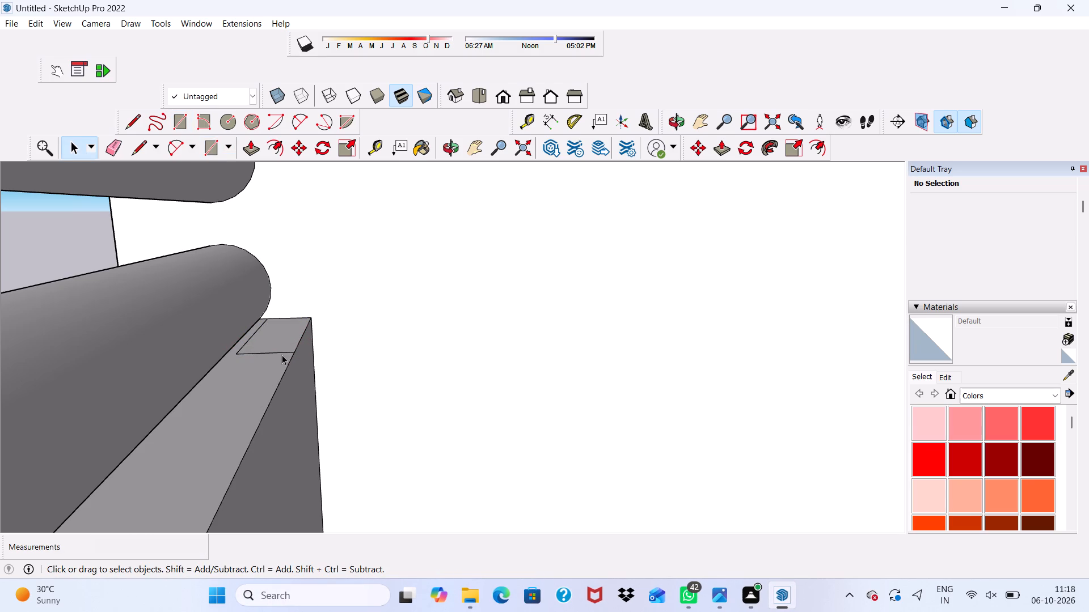
Copy the small ledge rectangle about 8 3/4" along the ledge, away from the side wall.
double_click(285, 333)
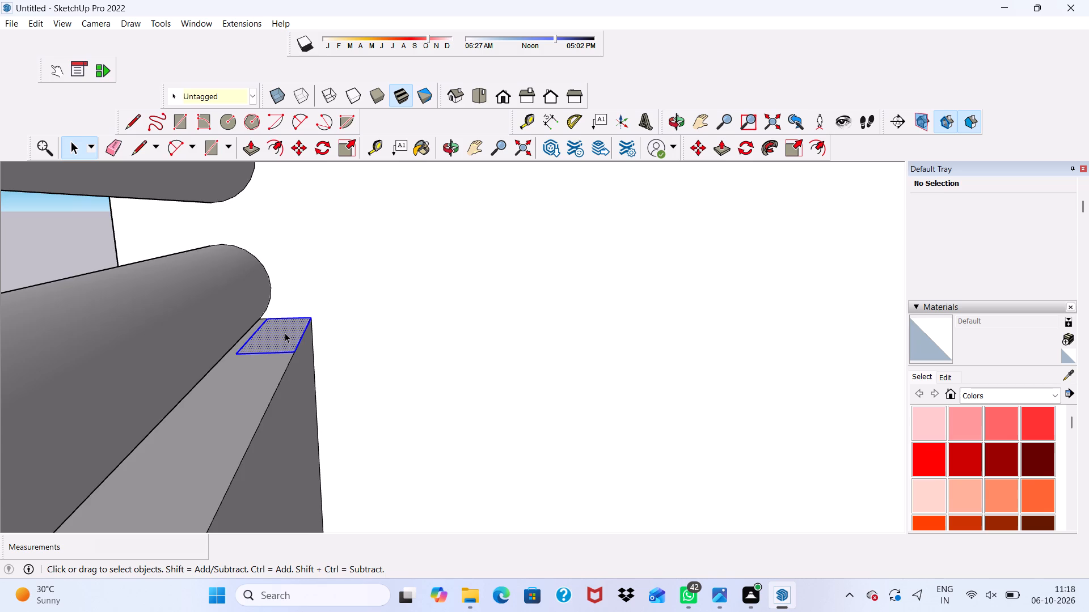
scroll(285, 333, down, 3)
click(296, 147)
scroll(275, 338, up, 2)
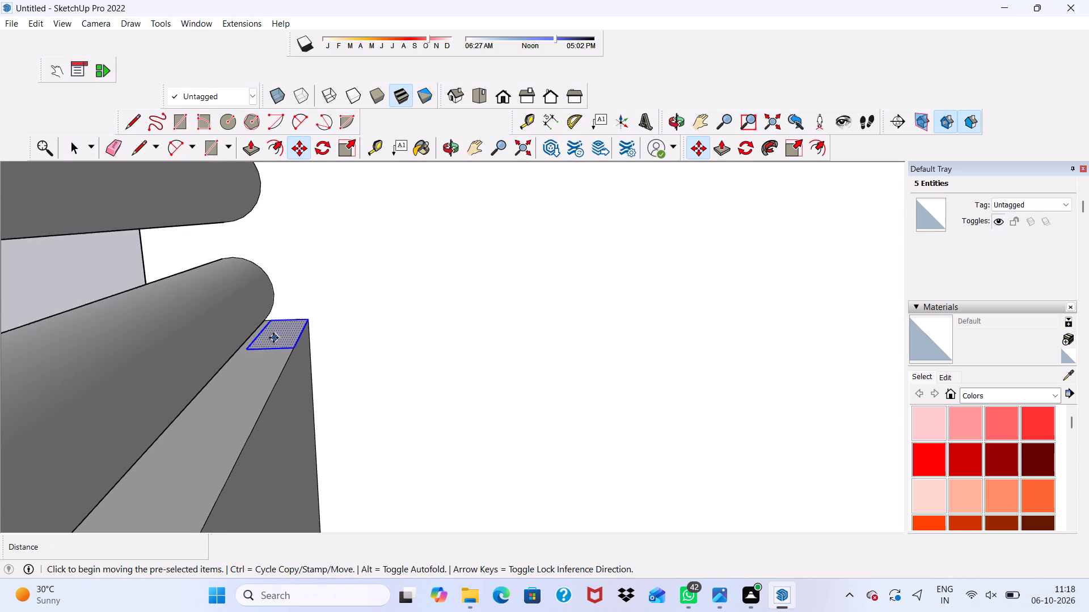
scroll(273, 338, up, 2)
click(267, 351)
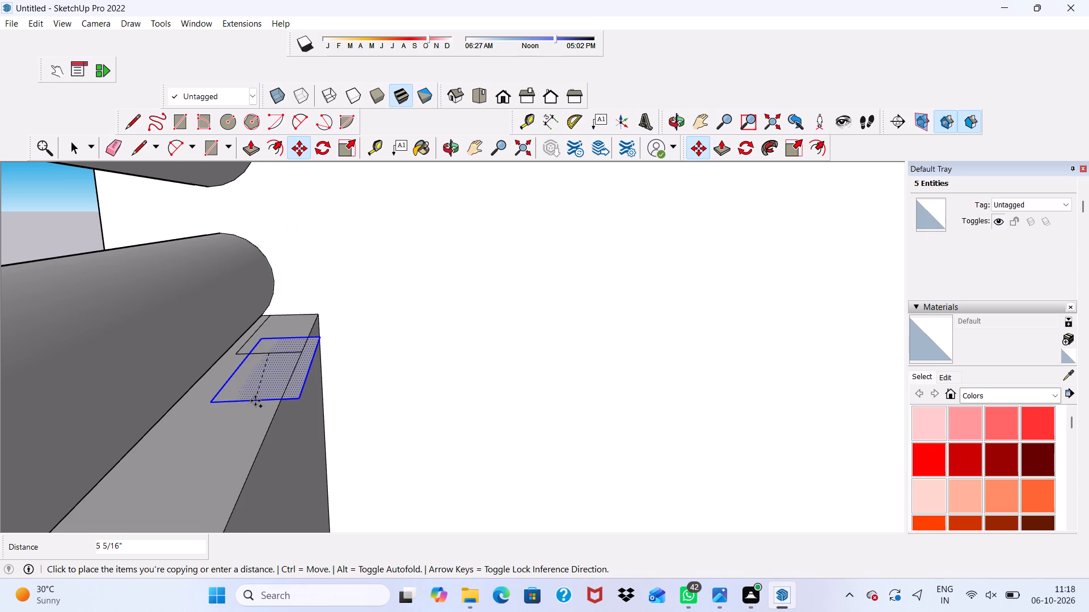
scroll(255, 401, up, 1)
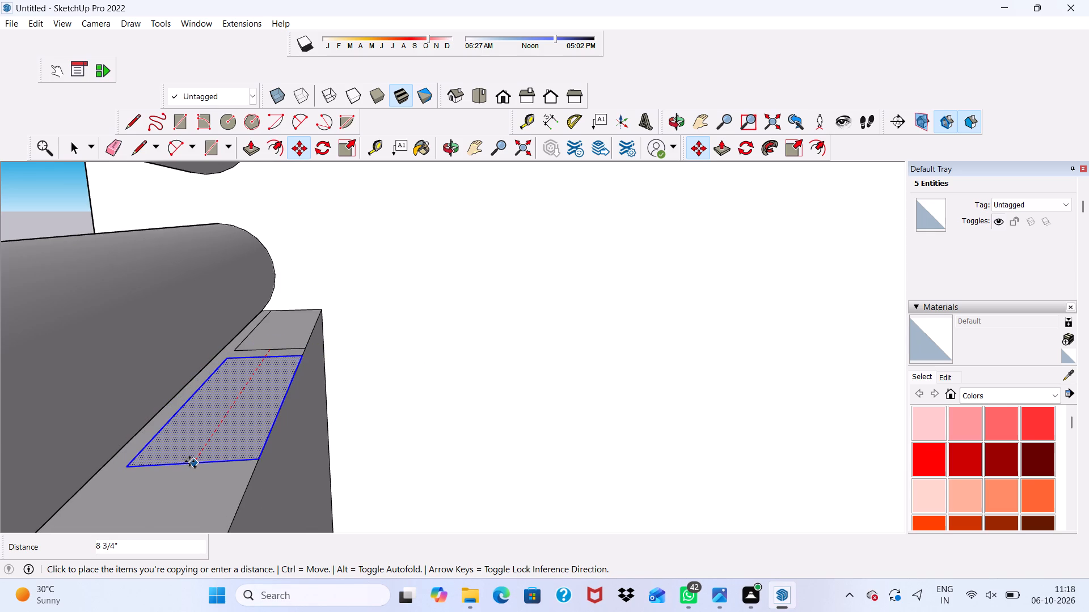
click(189, 461)
Copy the second ledge rectangle about 9 3/16" further along the ledge to form a third one.
click(189, 461)
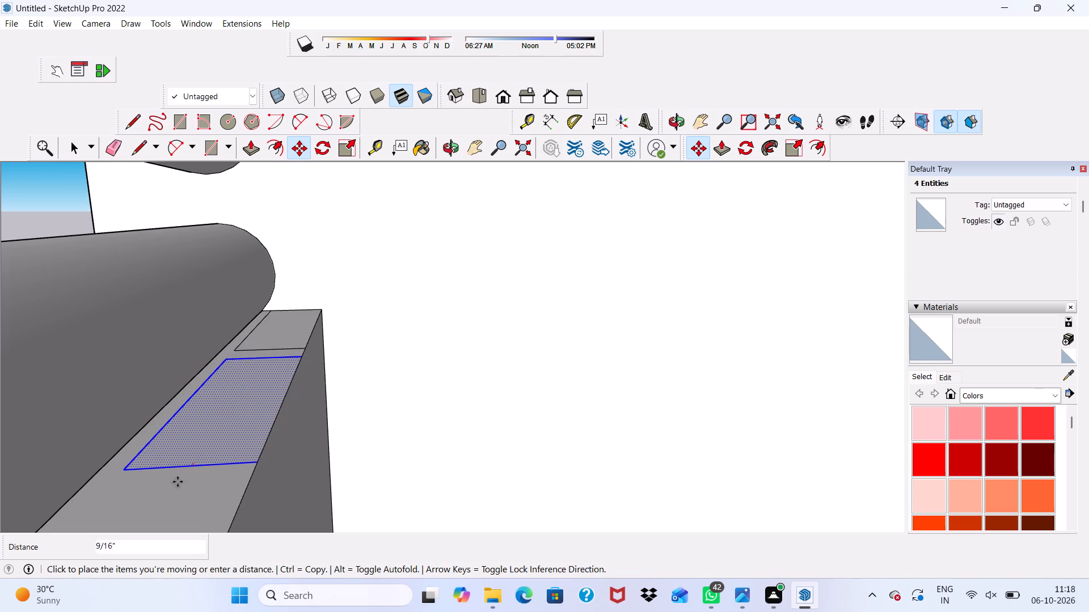
scroll(147, 531, down, 1)
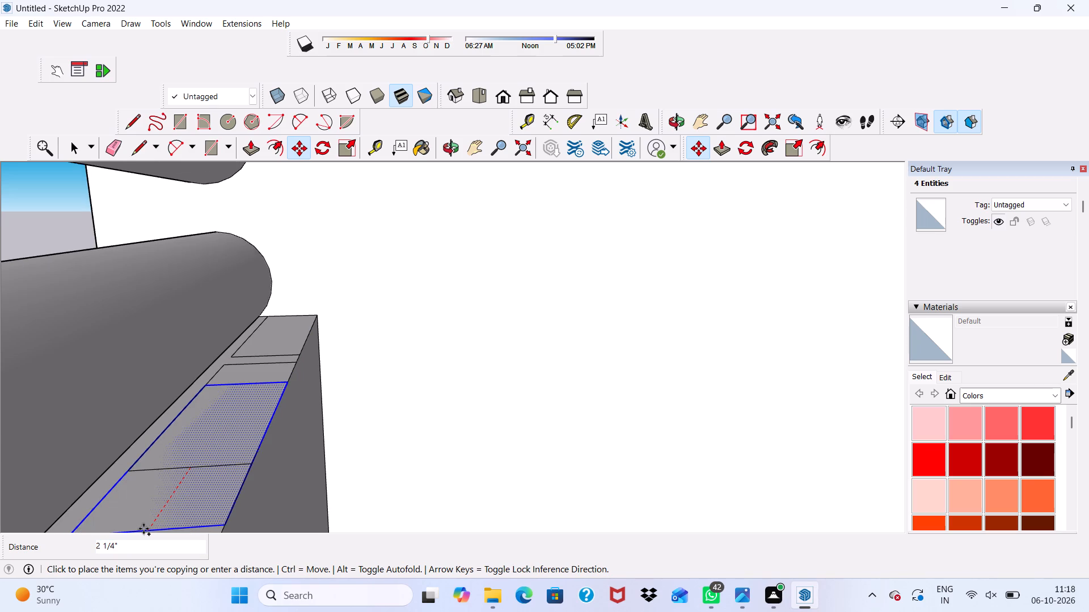
scroll(141, 530, down, 7)
scroll(158, 474, up, 1)
scroll(159, 474, down, 3)
scroll(134, 541, down, 1)
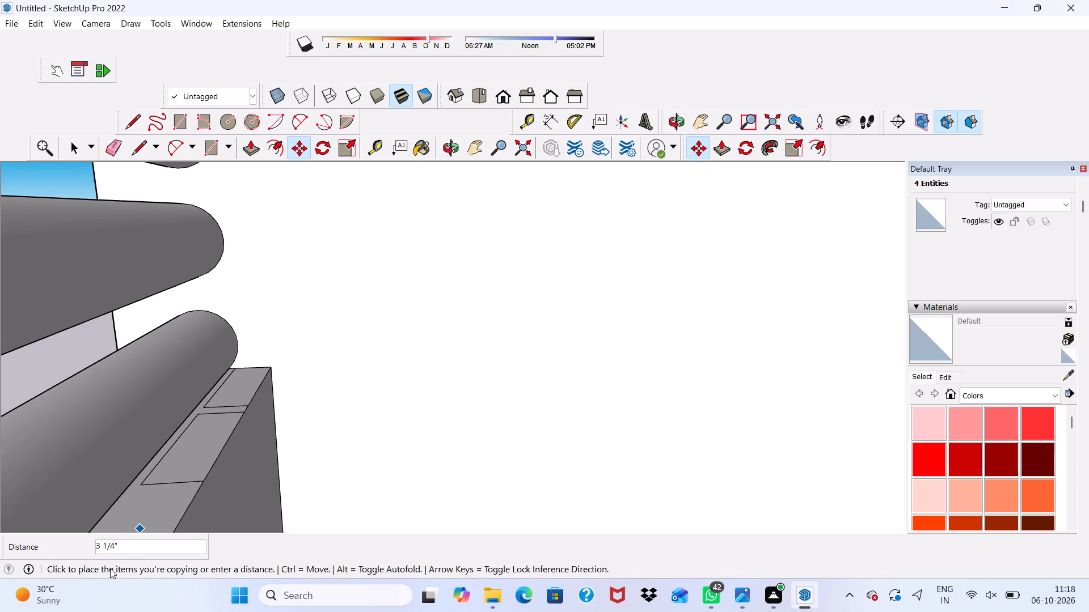
scroll(122, 551, up, 1)
scroll(124, 550, down, 4)
scroll(133, 544, up, 1)
scroll(137, 541, down, 9)
scroll(197, 452, up, 1)
scroll(201, 450, down, 1)
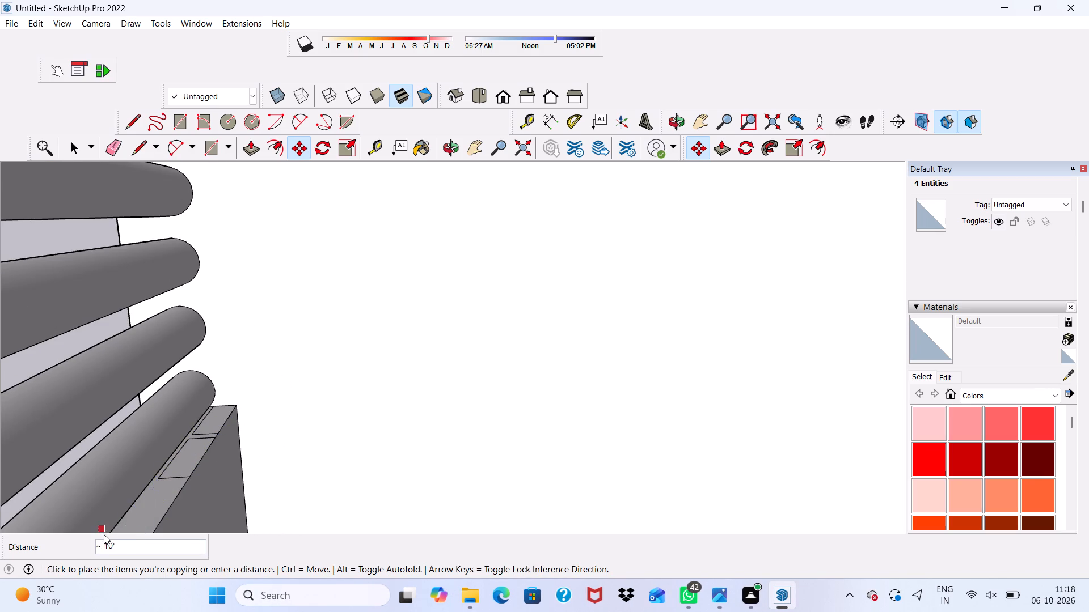
scroll(117, 530, up, 1)
scroll(116, 530, down, 7)
scroll(158, 491, up, 1)
scroll(161, 490, down, 6)
scroll(165, 522, up, 8)
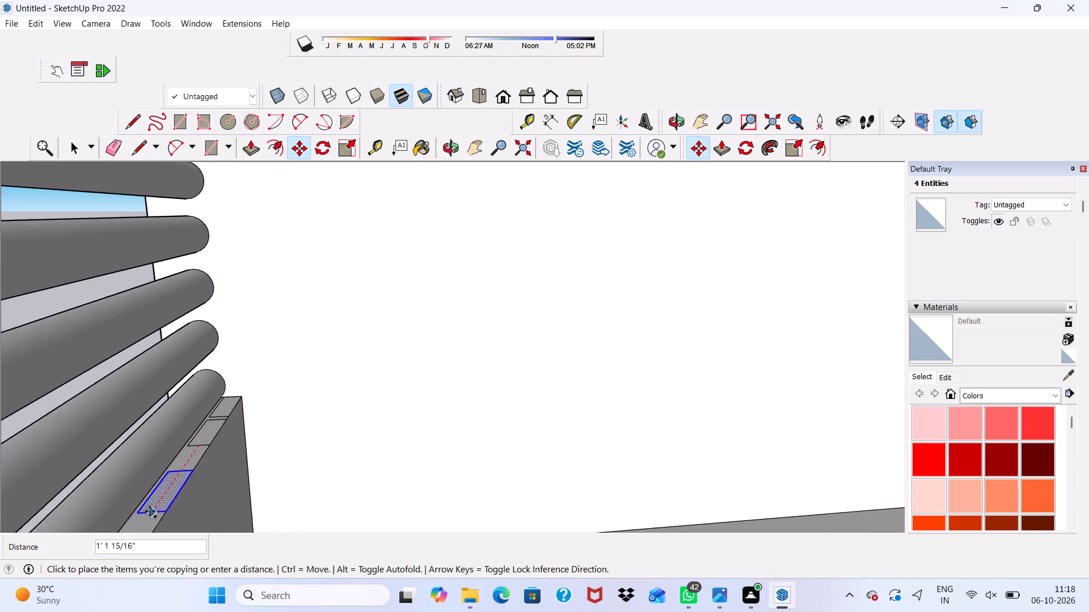
scroll(163, 497, up, 3)
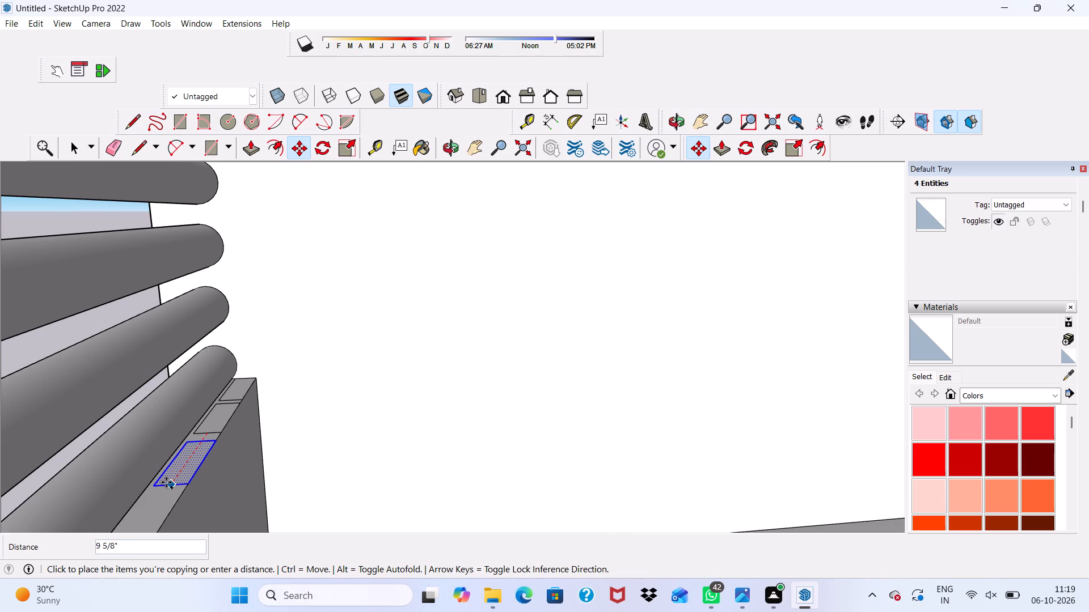
click(168, 480)
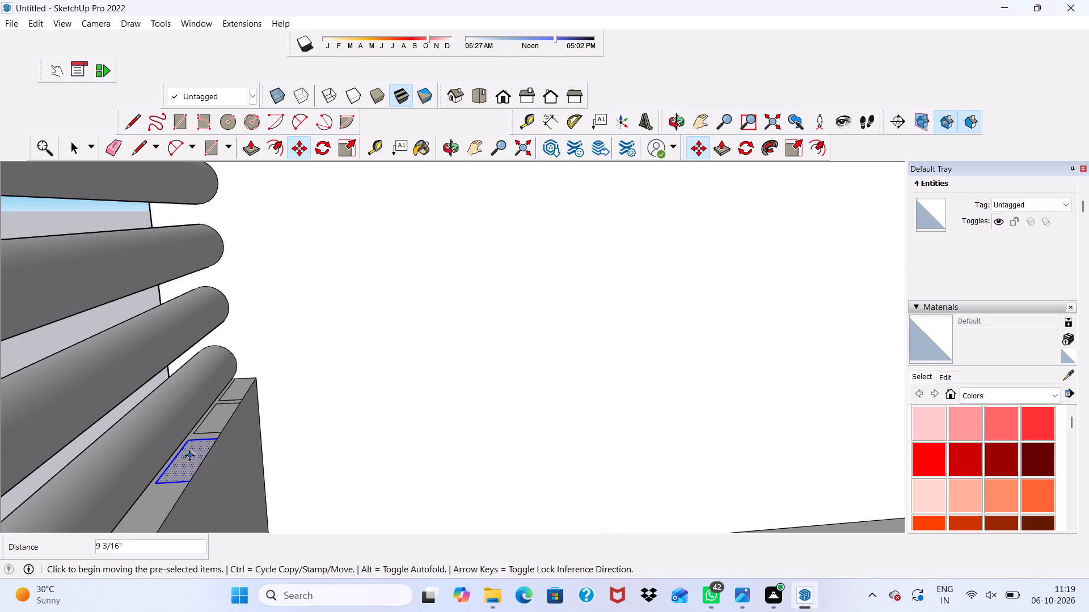
key(space)
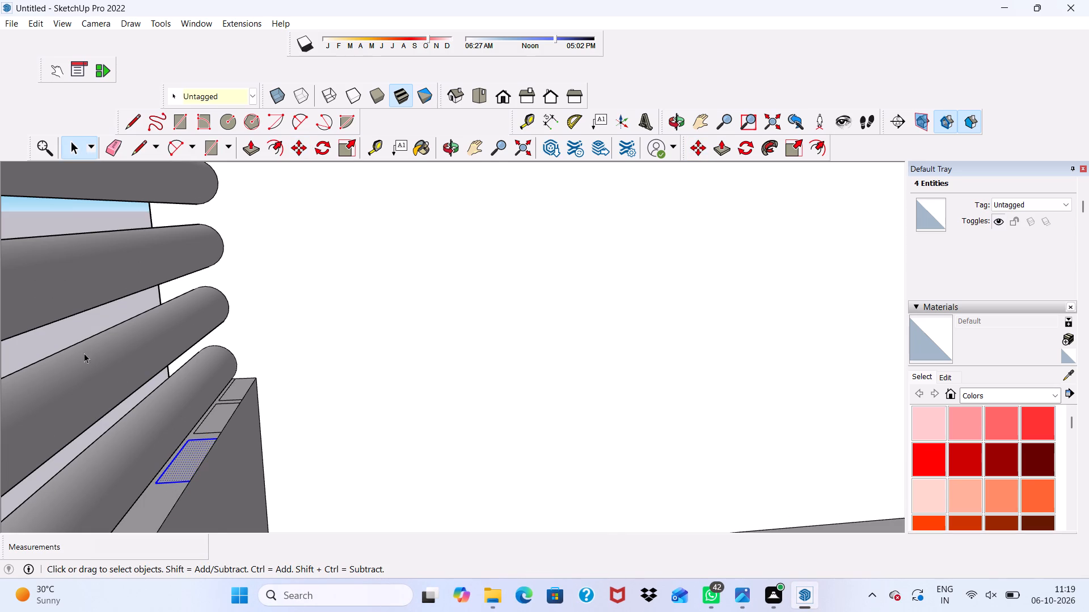
click(68, 337)
Push/Pull the ledge rectangle nearest the side wall 7' up to the ceiling to form a vertical post.
scroll(69, 337, up, 1)
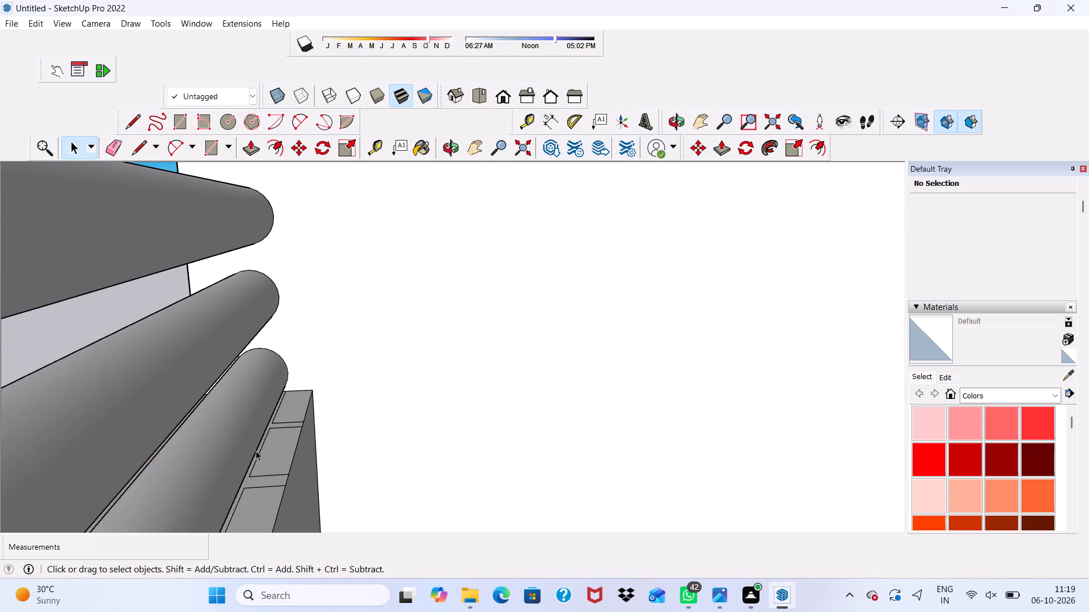
click(291, 397)
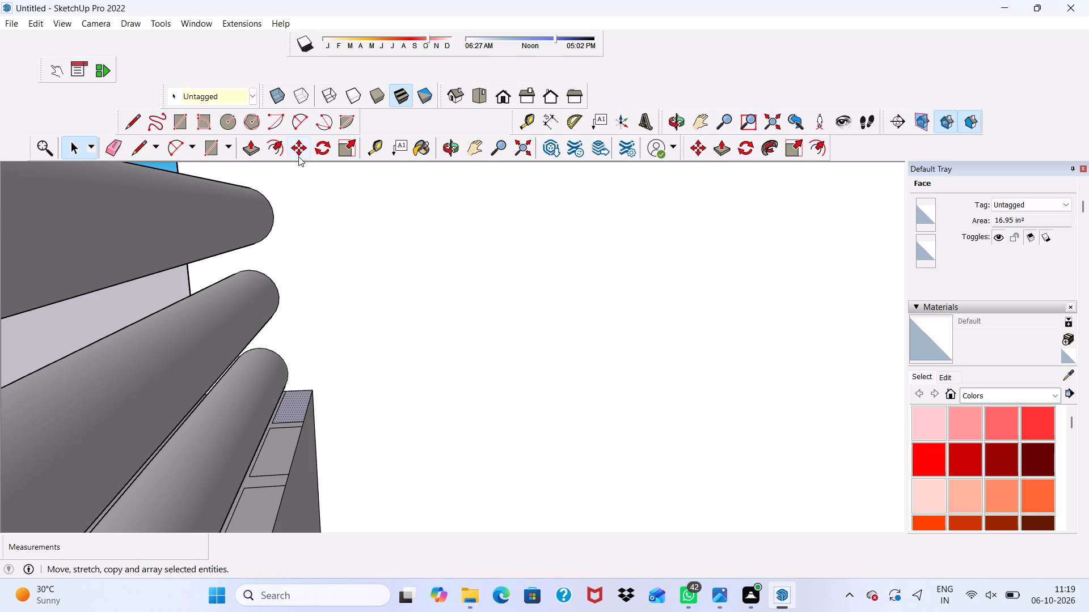
click(246, 147)
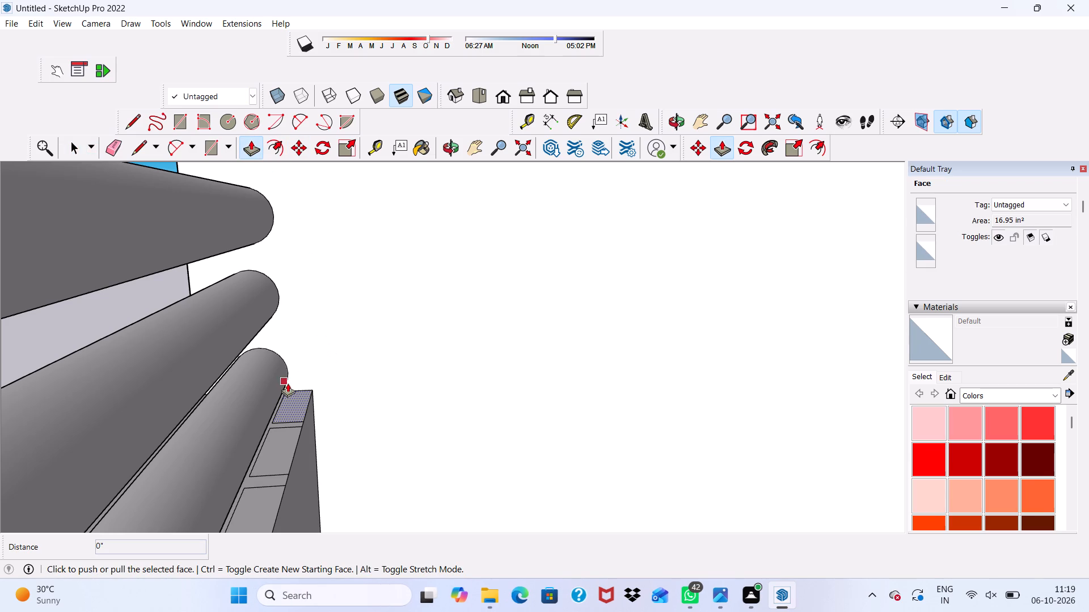
click(289, 401)
scroll(269, 337, down, 4)
scroll(274, 272, down, 1)
scroll(274, 272, up, 1)
scroll(274, 272, down, 13)
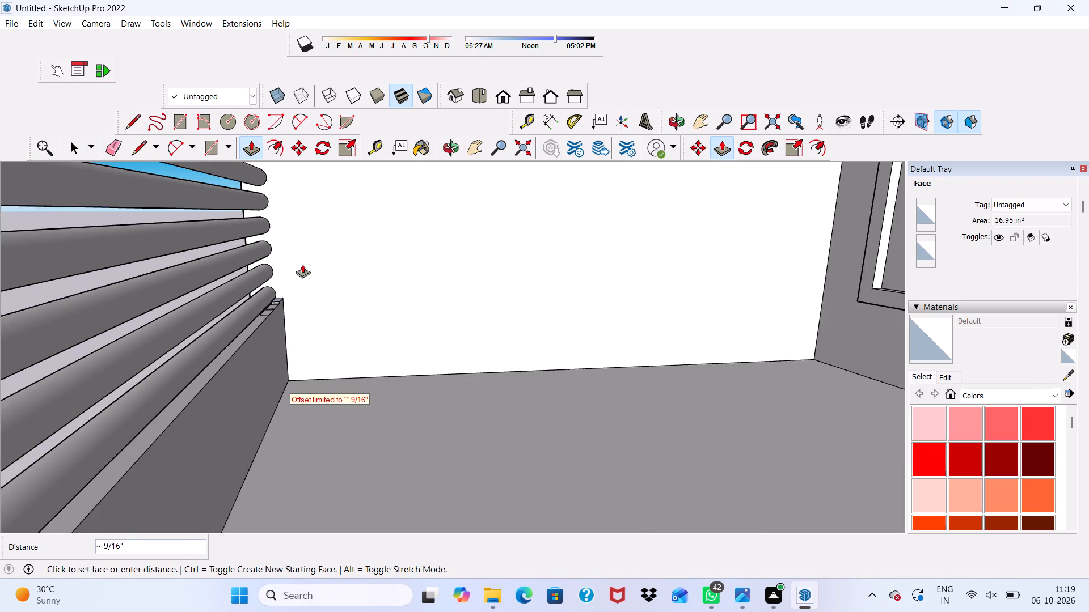
scroll(302, 264, down, 1)
scroll(302, 264, up, 1)
scroll(308, 271, down, 2)
scroll(320, 248, up, 5)
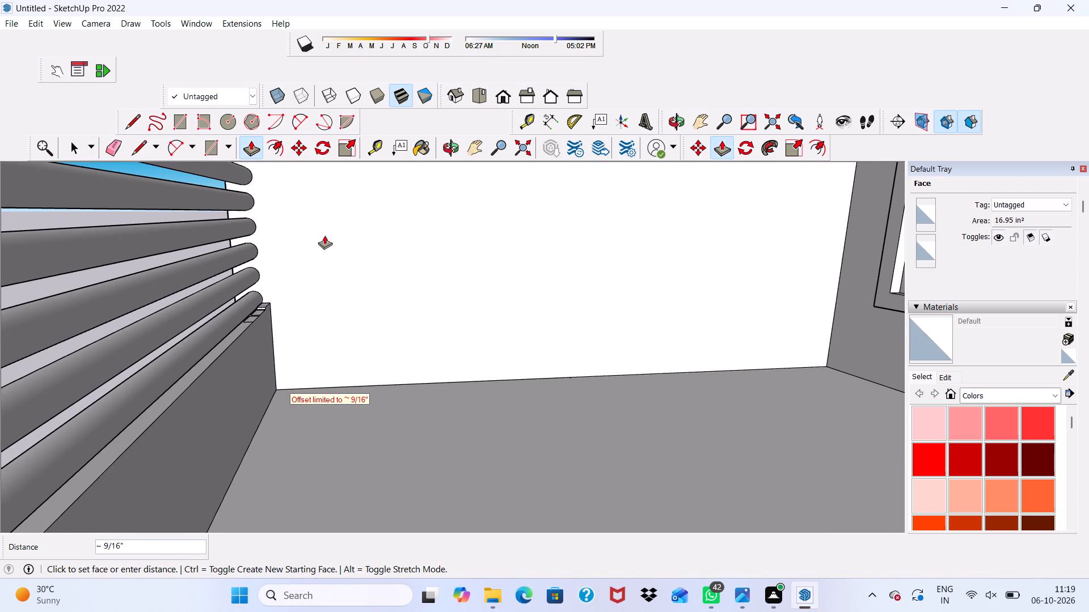
scroll(323, 235, down, 17)
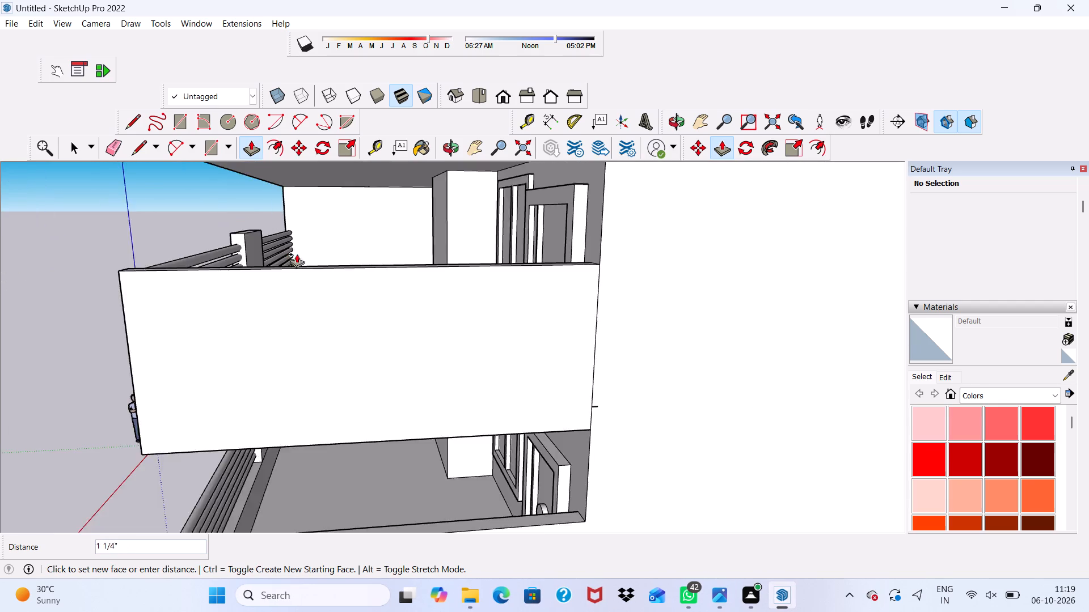
scroll(297, 254, down, 4)
scroll(288, 259, up, 1)
scroll(289, 259, down, 1)
scroll(296, 201, up, 19)
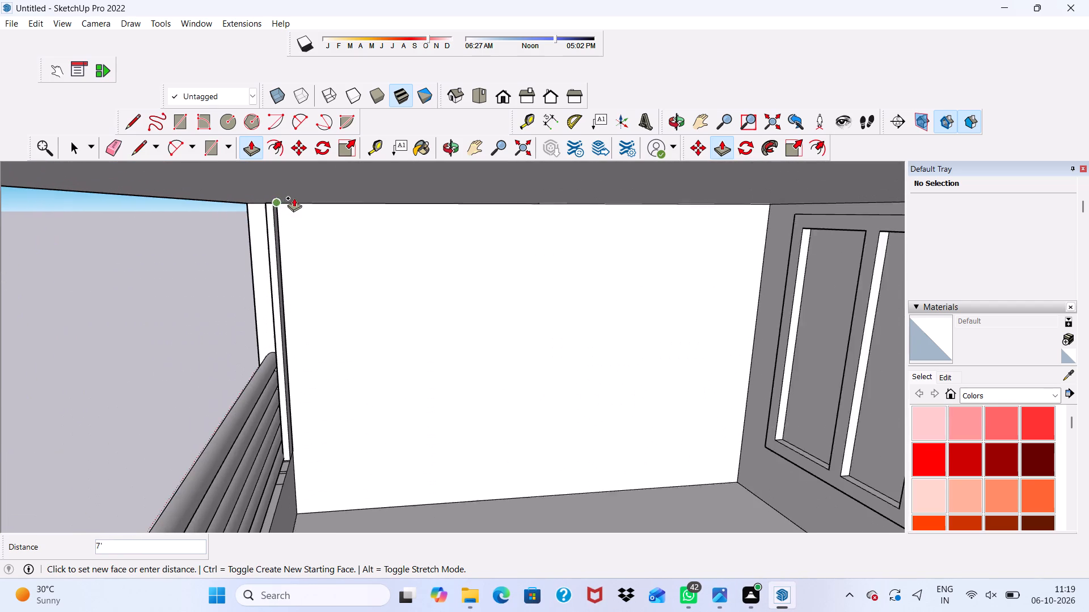
scroll(294, 198, up, 2)
click(261, 186)
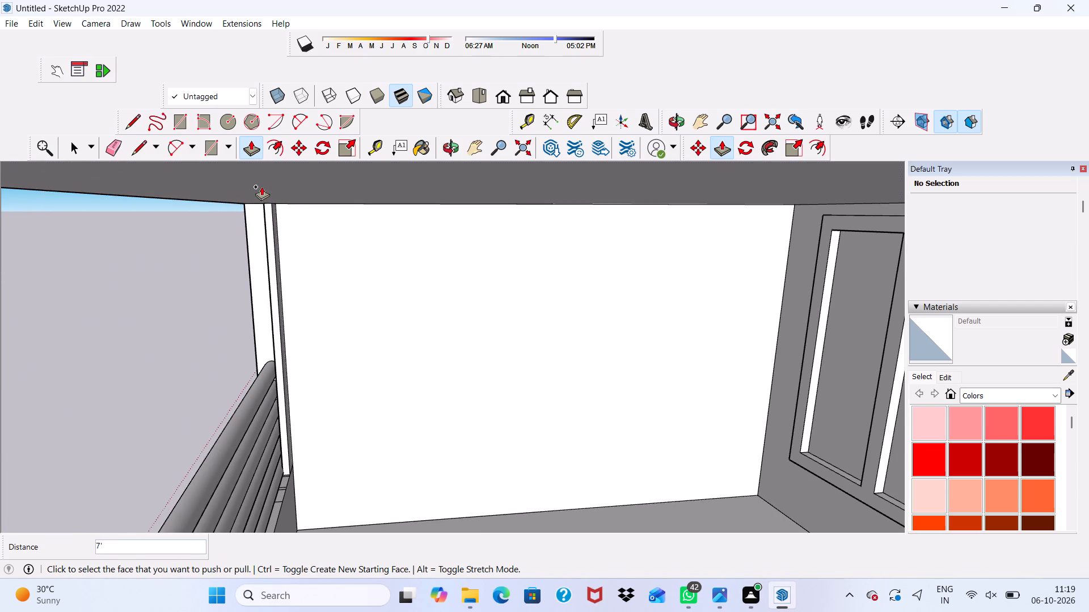
Push/Pull the second ledge rectangle upward about 7' 3 7/8" to form another vertical post beside the first.
scroll(289, 403, up, 5)
scroll(222, 223, down, 6)
scroll(222, 236, up, 1)
scroll(229, 272, down, 2)
scroll(266, 378, up, 10)
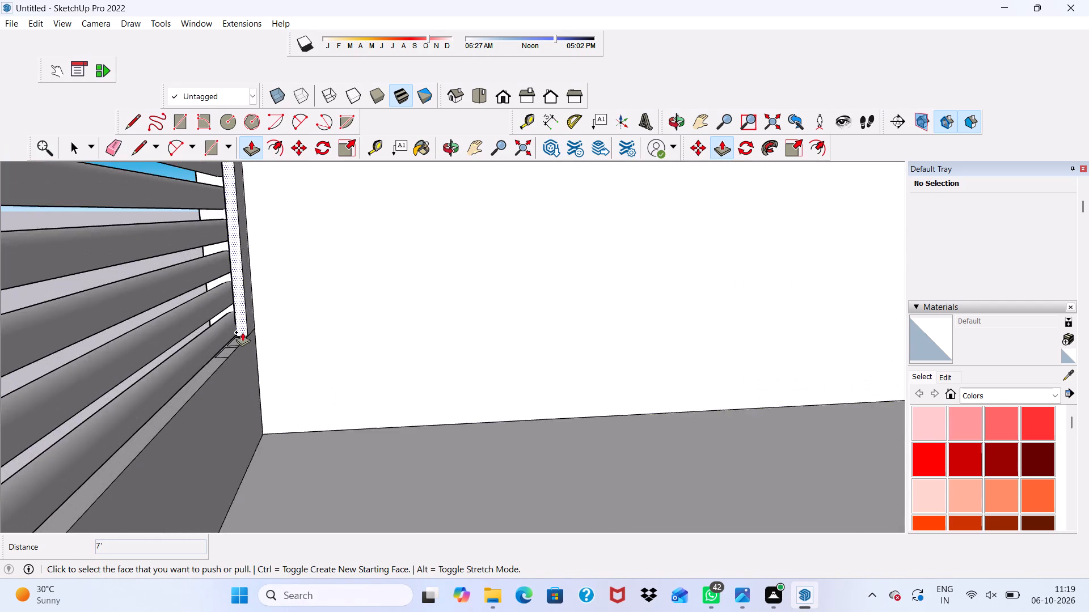
scroll(242, 332, up, 13)
click(236, 356)
scroll(234, 335, down, 14)
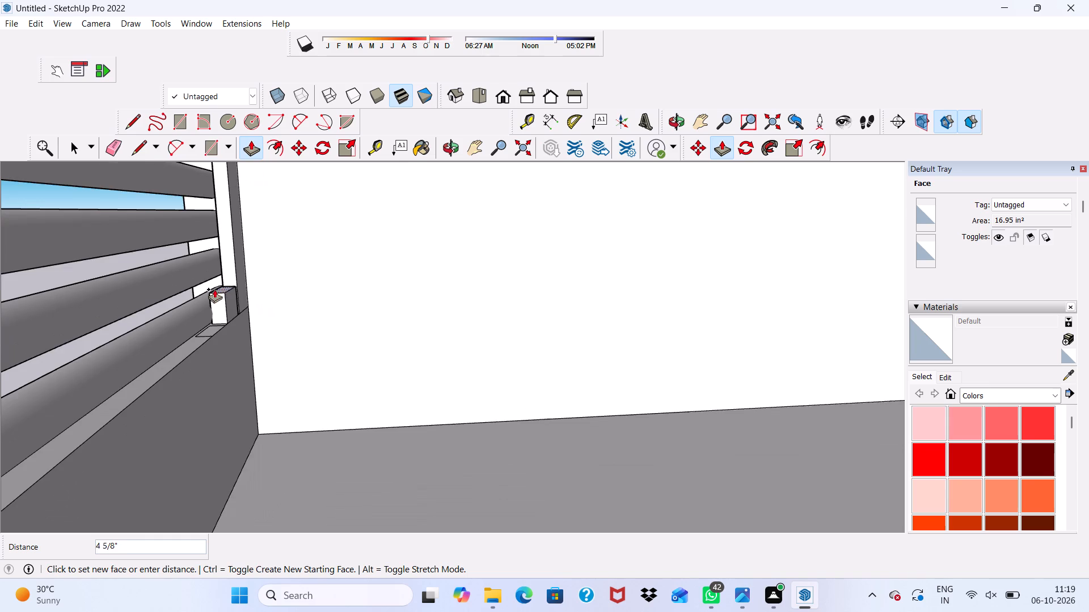
scroll(214, 289, down, 16)
scroll(285, 338, up, 1)
scroll(289, 341, down, 5)
scroll(251, 204, up, 3)
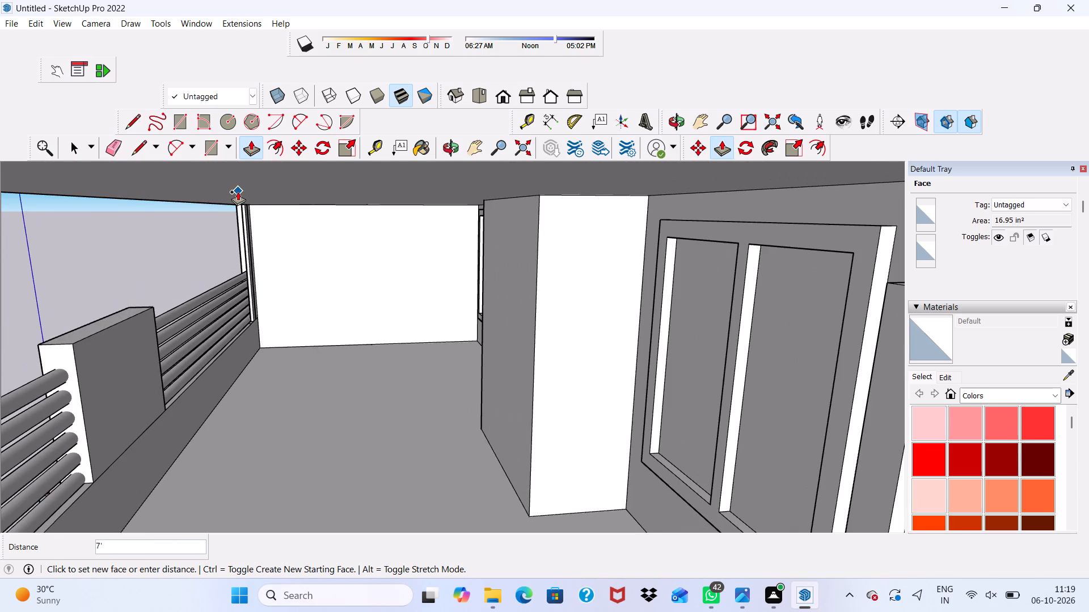
scroll(238, 192, up, 11)
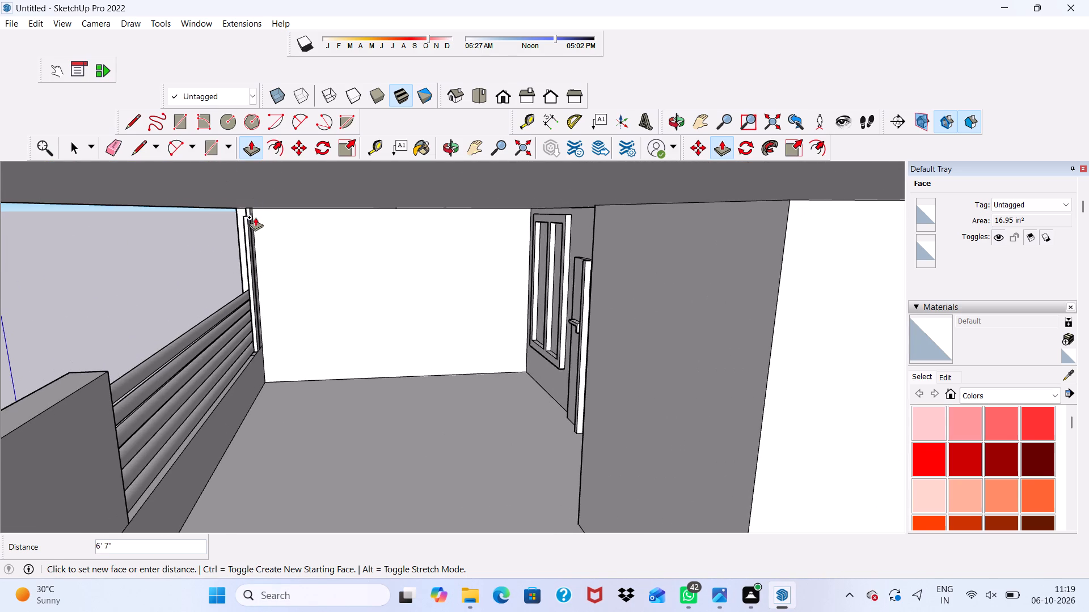
scroll(255, 217, up, 5)
click(240, 192)
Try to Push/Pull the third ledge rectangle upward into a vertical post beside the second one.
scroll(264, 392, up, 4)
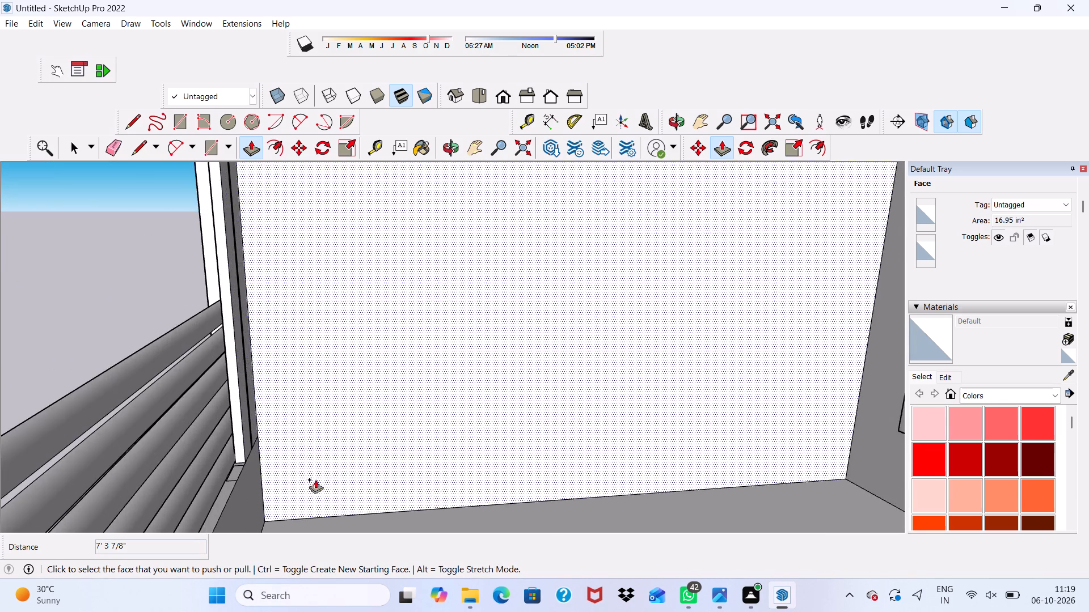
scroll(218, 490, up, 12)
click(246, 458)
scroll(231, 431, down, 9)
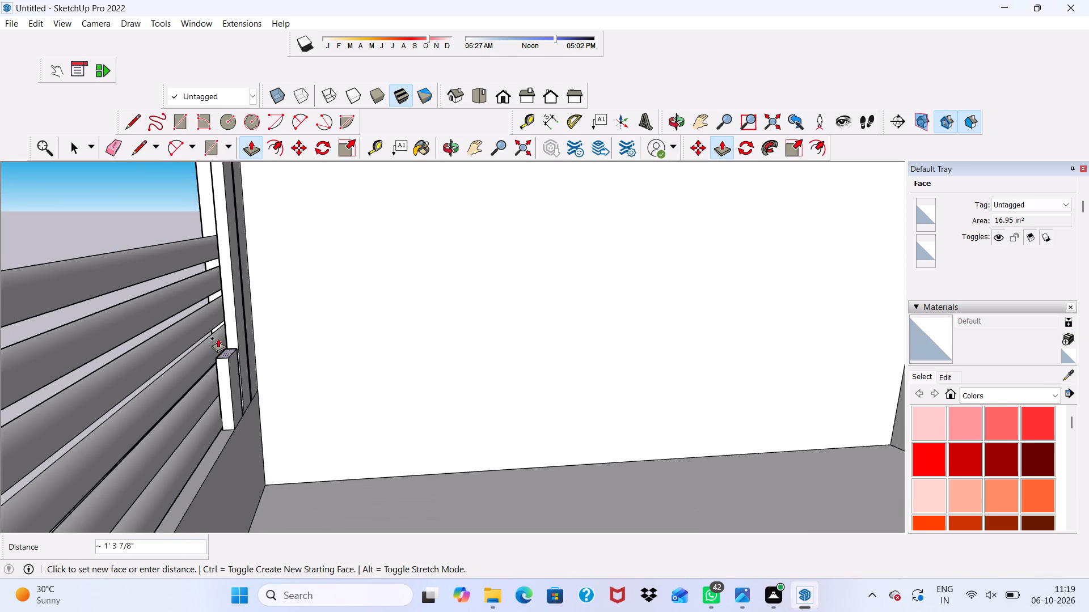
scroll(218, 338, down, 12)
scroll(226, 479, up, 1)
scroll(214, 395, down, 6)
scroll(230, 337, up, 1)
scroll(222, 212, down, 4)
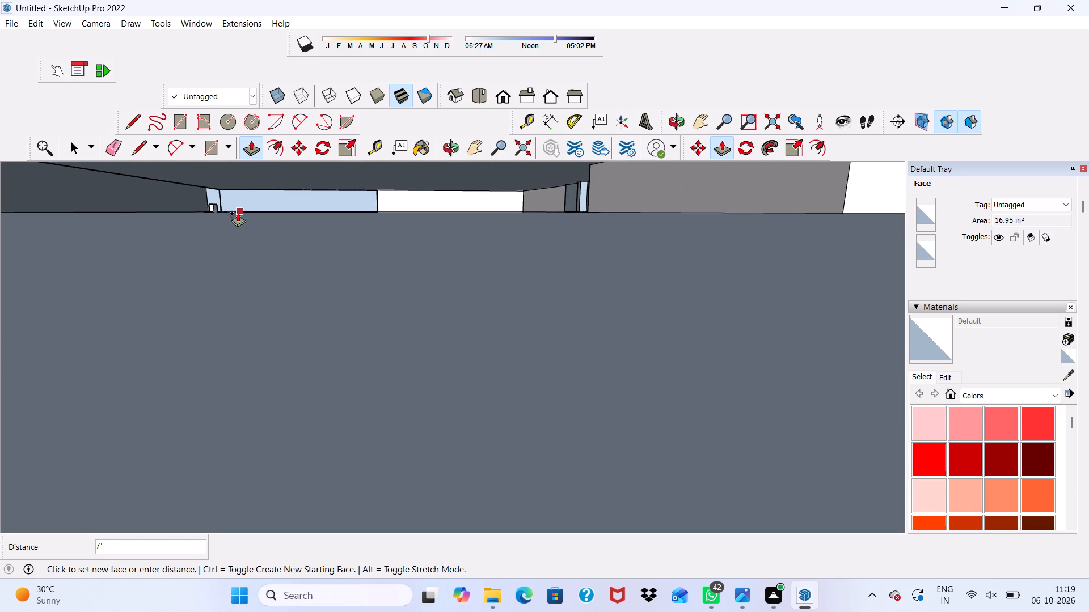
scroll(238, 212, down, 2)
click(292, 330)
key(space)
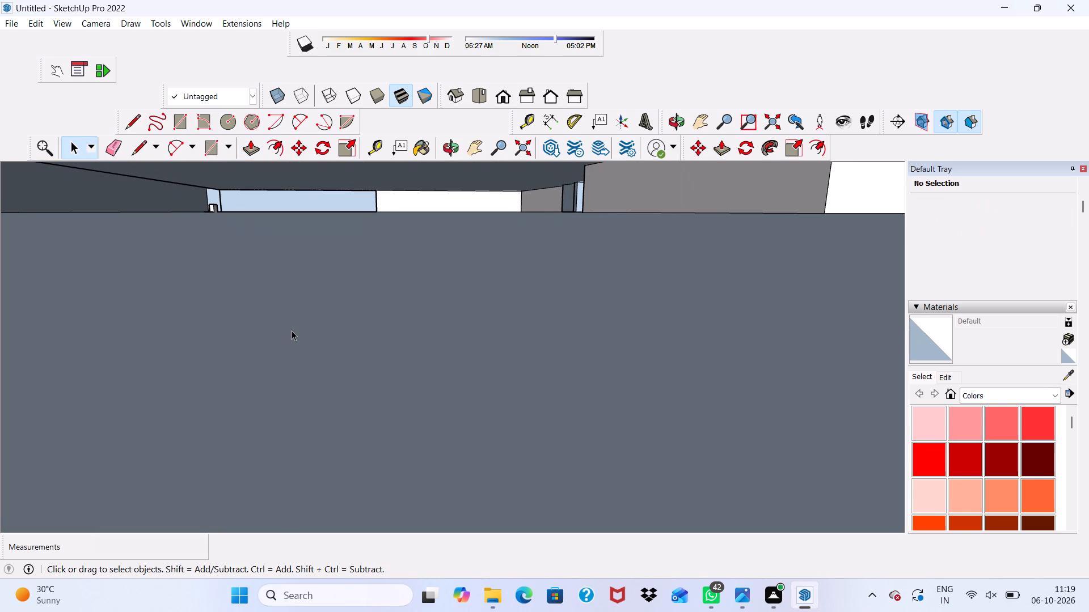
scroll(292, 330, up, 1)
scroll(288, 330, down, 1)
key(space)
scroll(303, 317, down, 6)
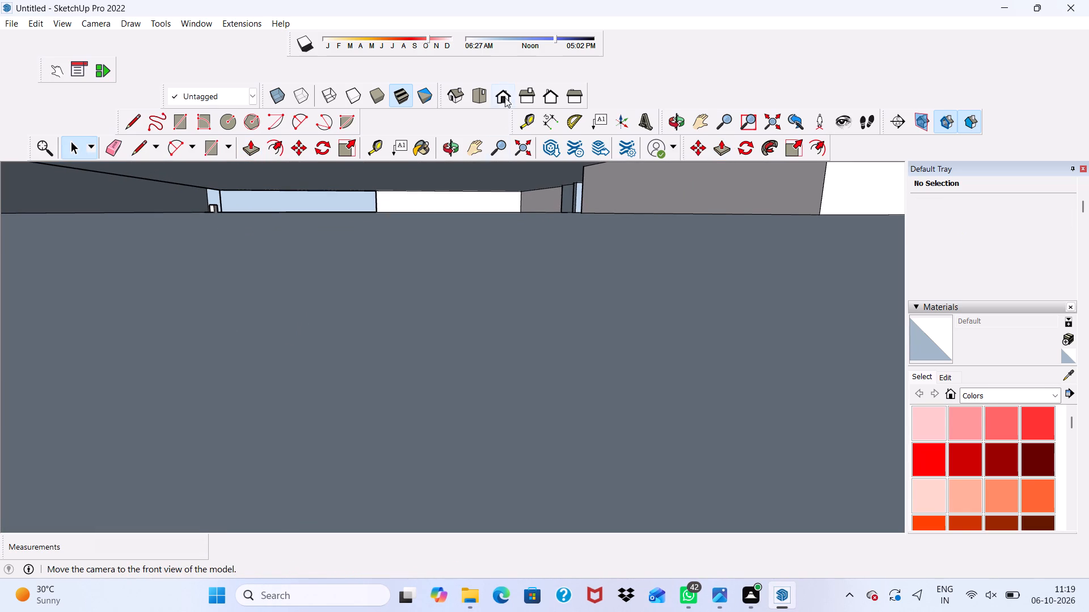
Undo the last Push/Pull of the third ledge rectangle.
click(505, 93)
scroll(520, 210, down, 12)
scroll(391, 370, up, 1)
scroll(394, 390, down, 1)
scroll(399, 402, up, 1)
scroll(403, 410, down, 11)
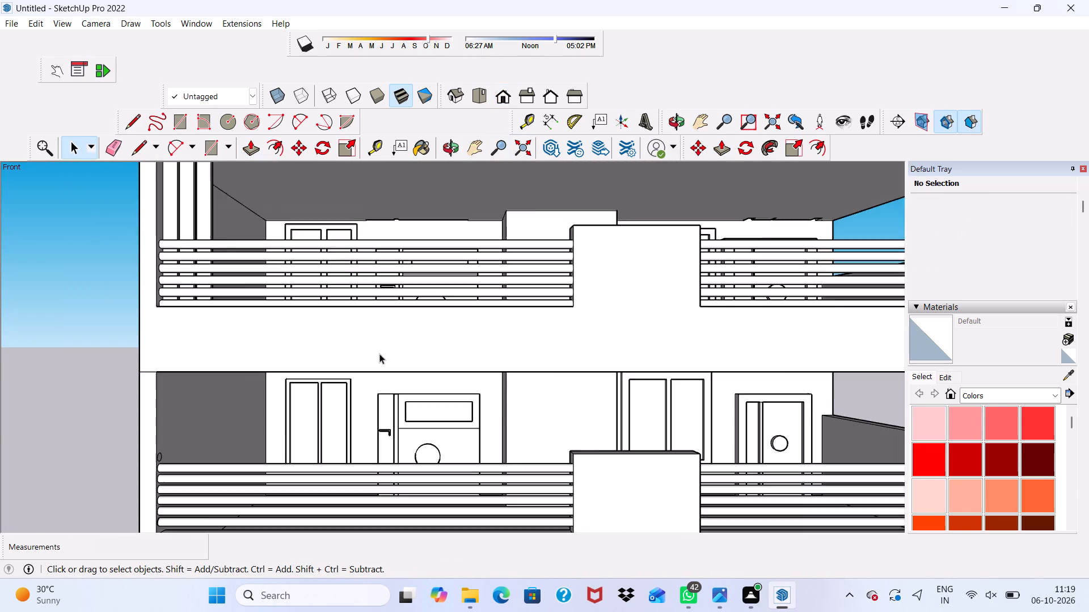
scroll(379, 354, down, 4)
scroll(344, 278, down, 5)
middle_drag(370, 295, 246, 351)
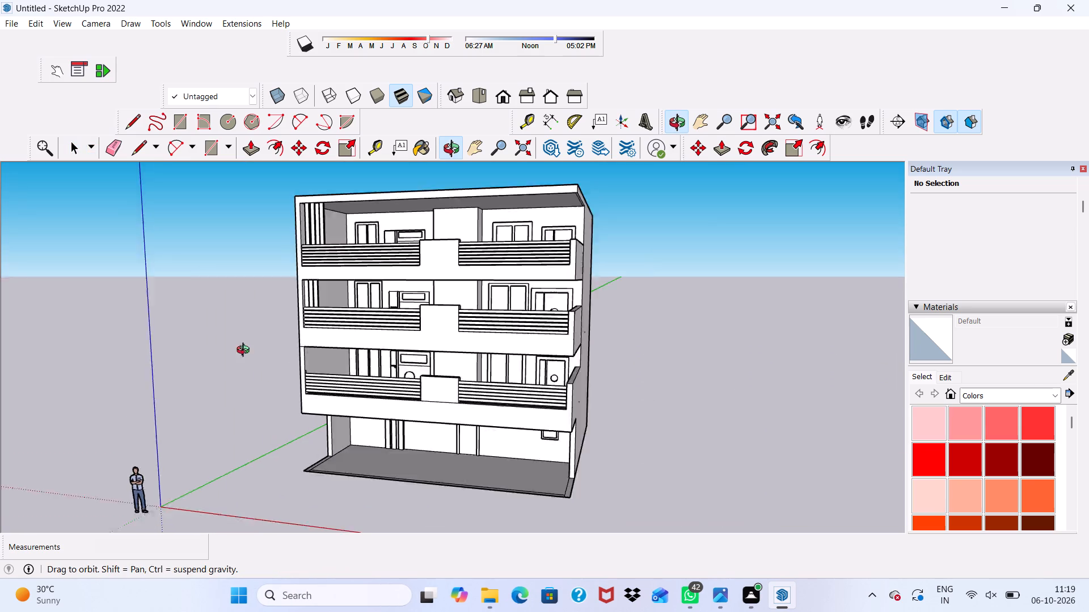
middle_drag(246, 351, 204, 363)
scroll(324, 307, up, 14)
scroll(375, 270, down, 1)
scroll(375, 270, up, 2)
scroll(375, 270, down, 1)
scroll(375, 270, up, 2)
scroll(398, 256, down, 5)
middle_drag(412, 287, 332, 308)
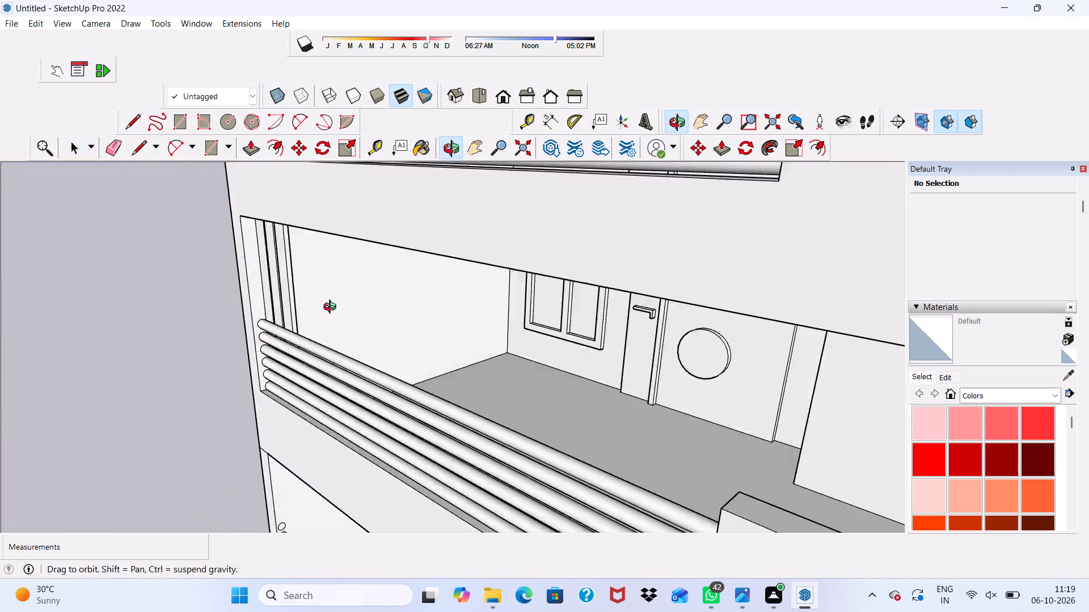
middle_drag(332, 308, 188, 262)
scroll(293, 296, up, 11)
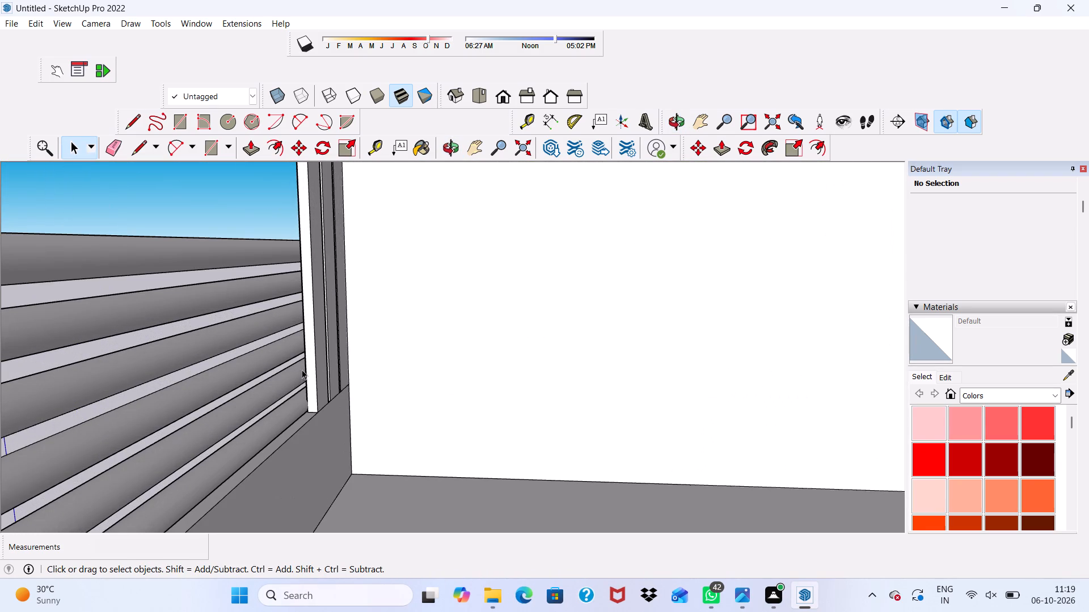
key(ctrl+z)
Copy the third ledge rectangle 9" further along the ledge, away from the side wall, to form a fourth one.
scroll(306, 438, up, 8)
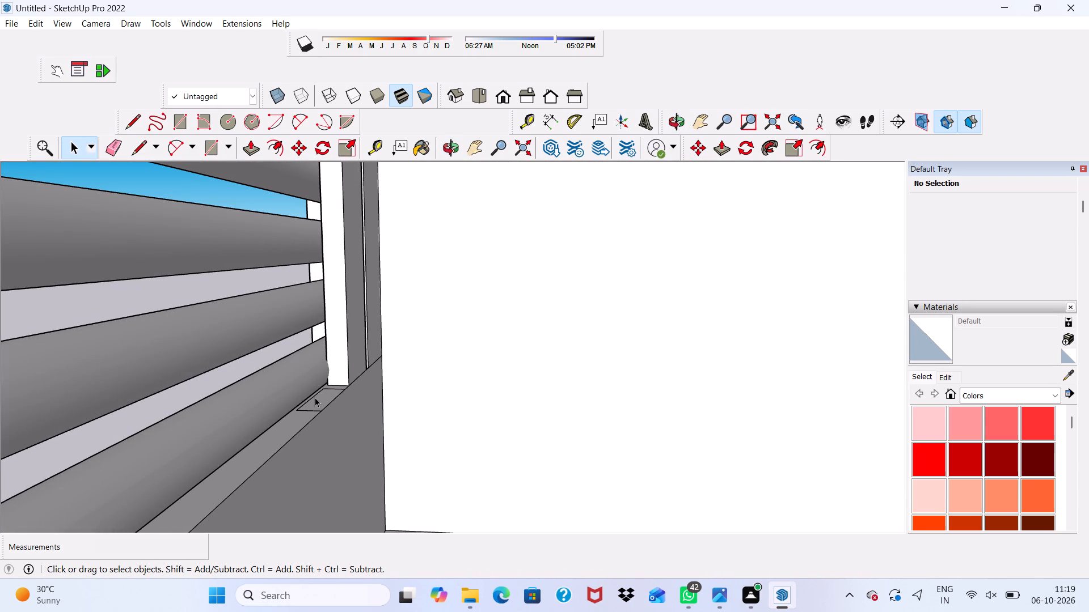
click(315, 397)
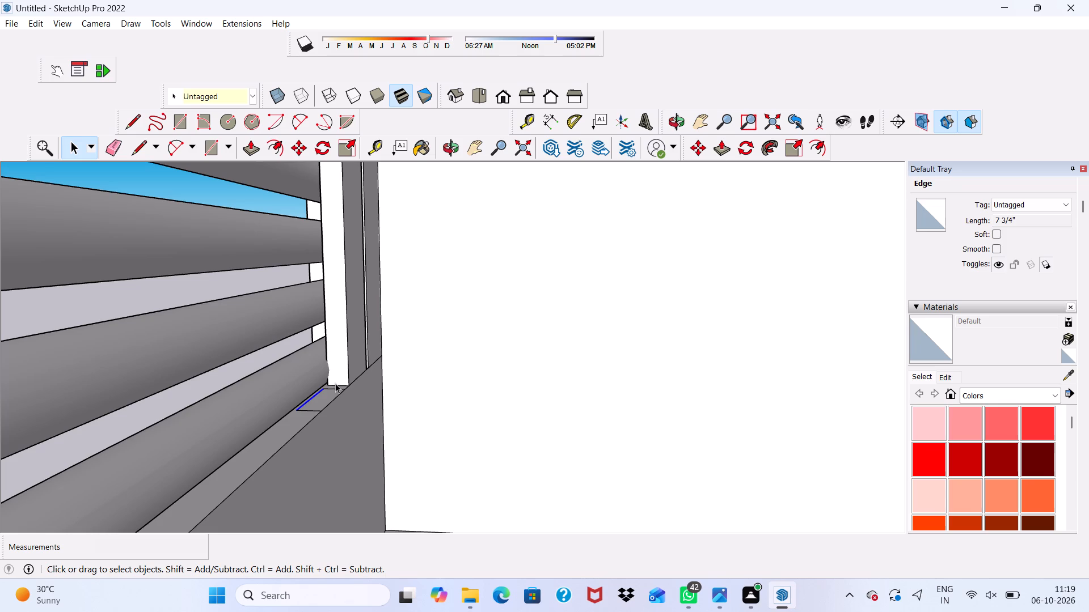
scroll(395, 423, up, 2)
scroll(281, 394, up, 3)
click(298, 391)
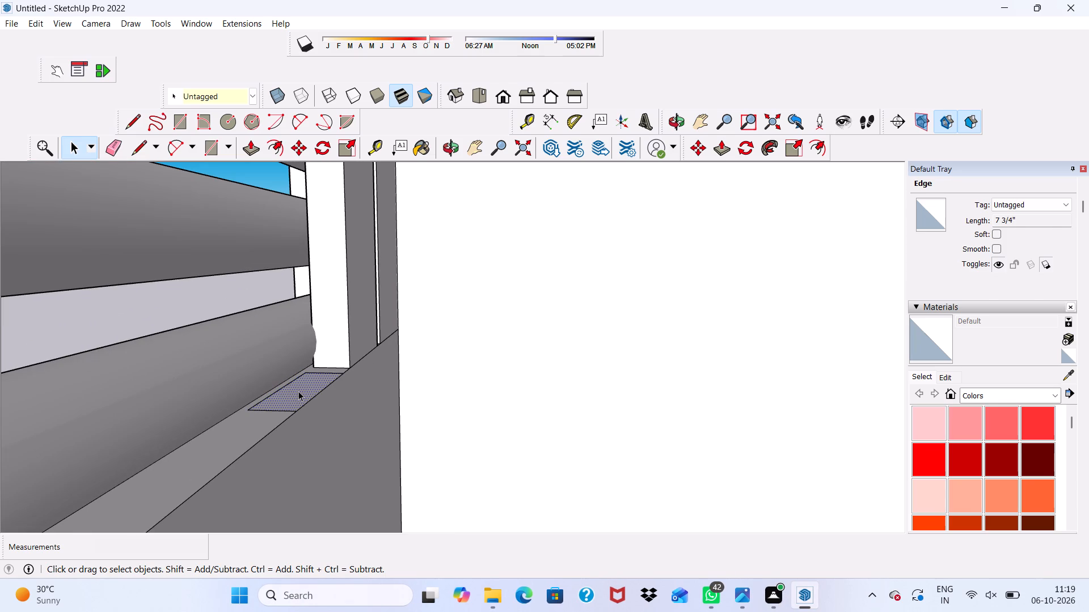
click(298, 391)
click(303, 147)
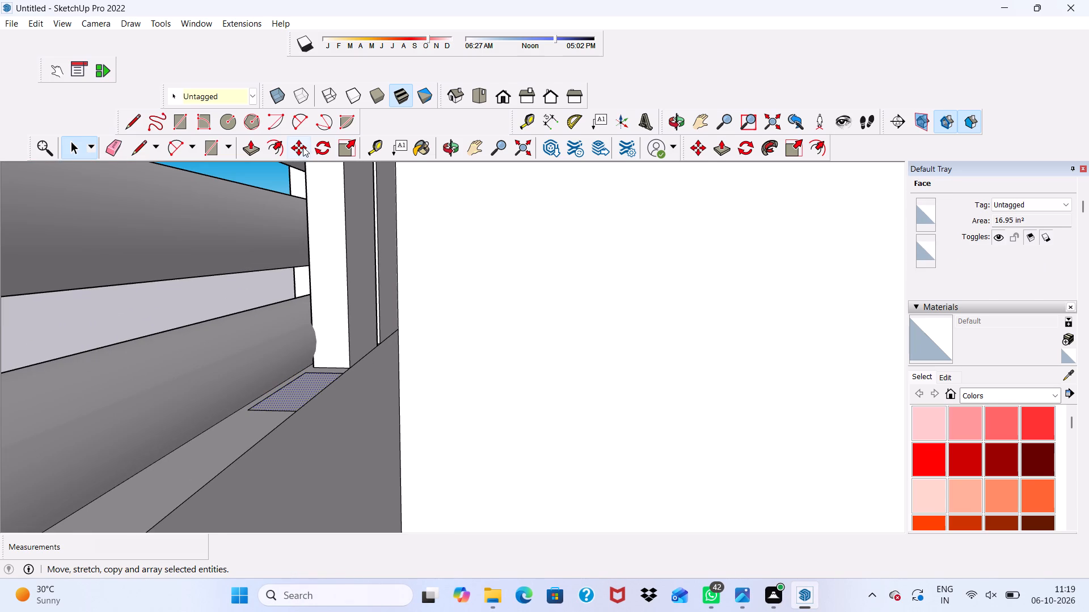
click(285, 394)
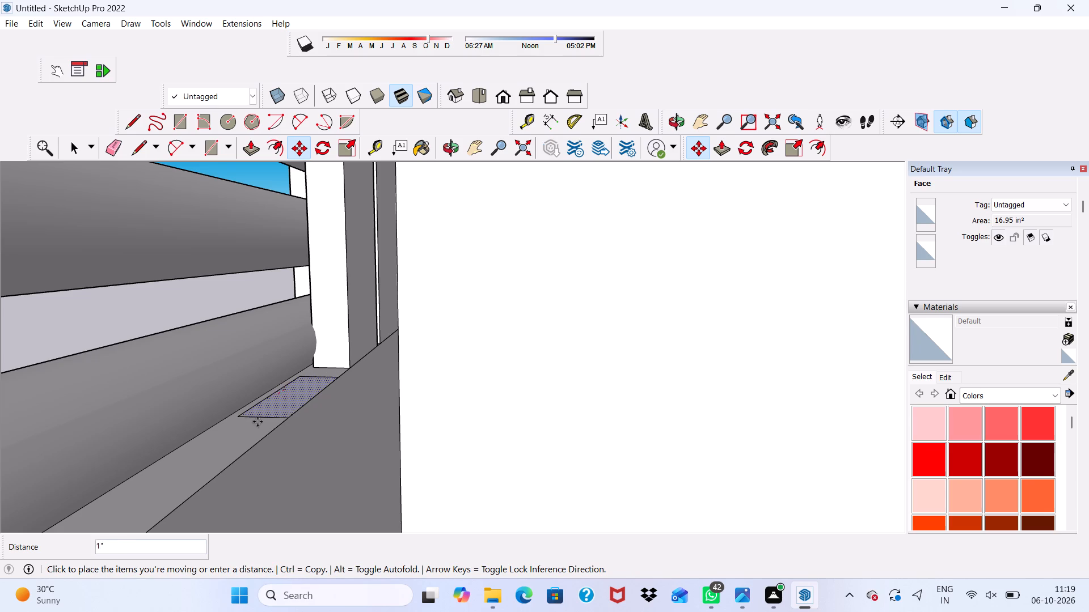
click(193, 451)
scroll(193, 451, down, 6)
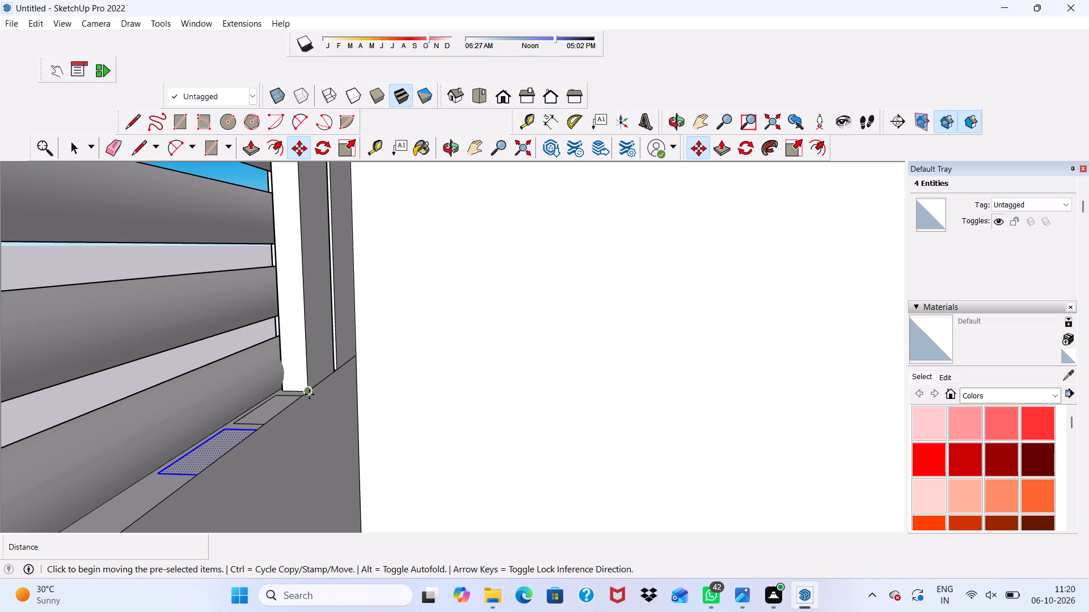
key(space)
scroll(307, 397, down, 6)
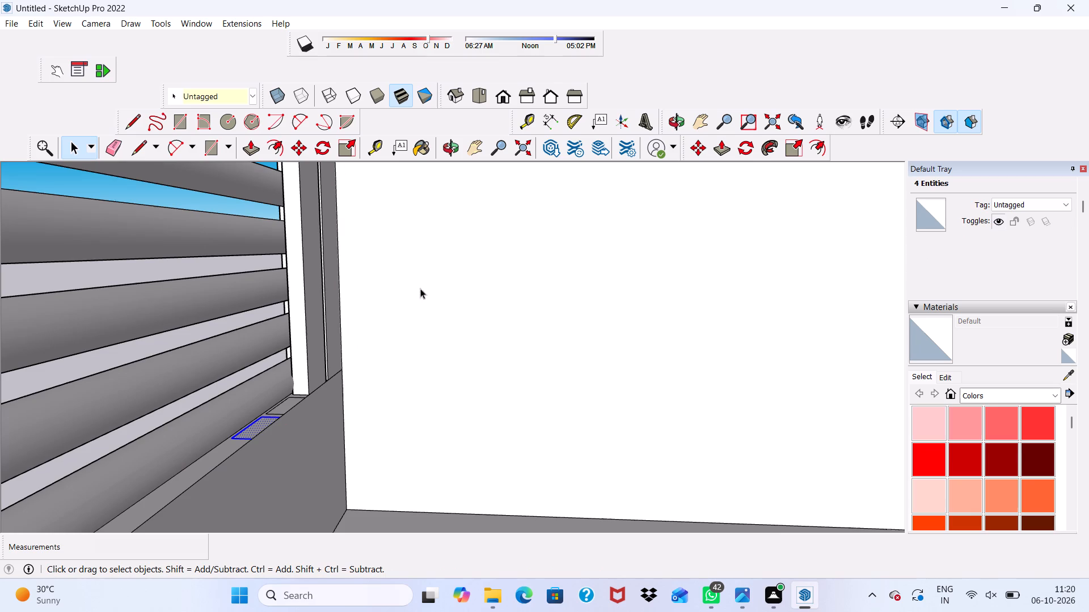
scroll(295, 275, up, 1)
scroll(293, 271, down, 12)
click(263, 249)
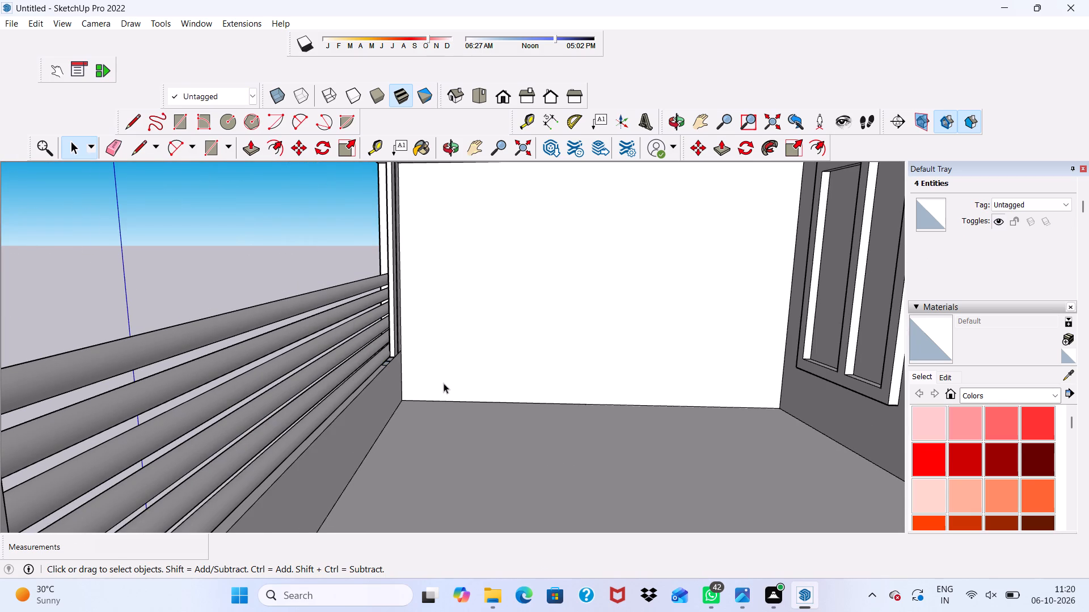
Push/Pull the third ledge rectangle about 6' 10 9/16" upward to form a vertical post beside the second one.
scroll(444, 383, up, 3)
scroll(295, 131, up, 2)
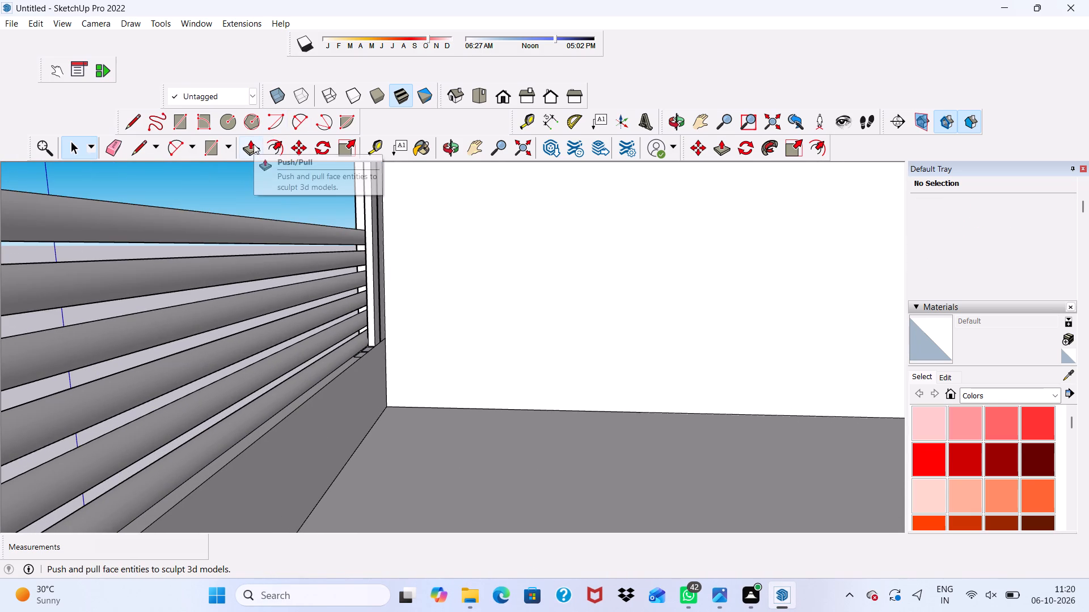
click(254, 144)
scroll(361, 316, up, 16)
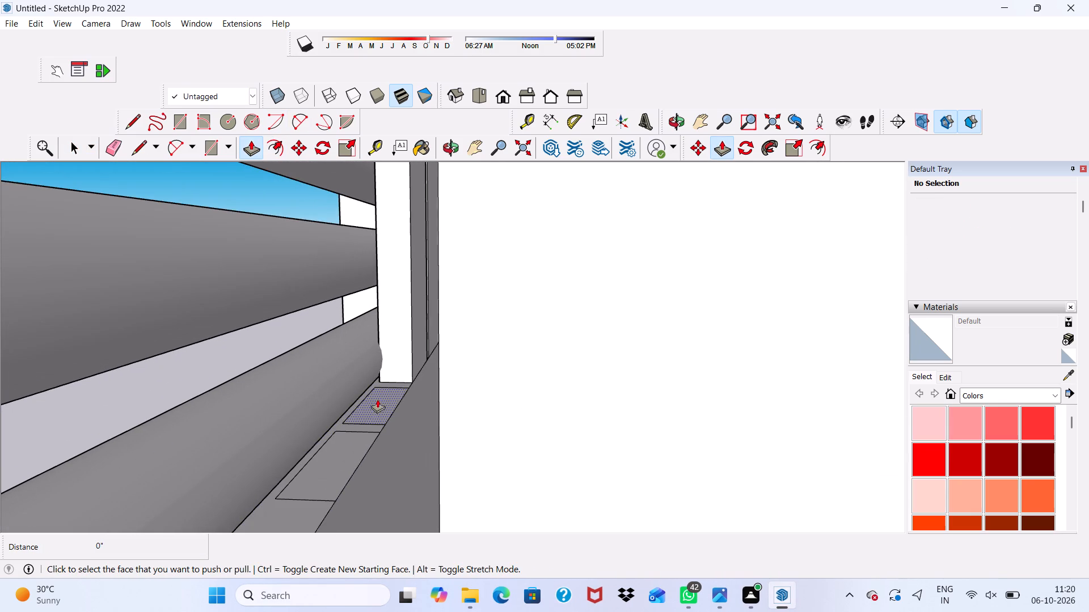
click(379, 402)
scroll(377, 362, down, 12)
scroll(428, 288, down, 11)
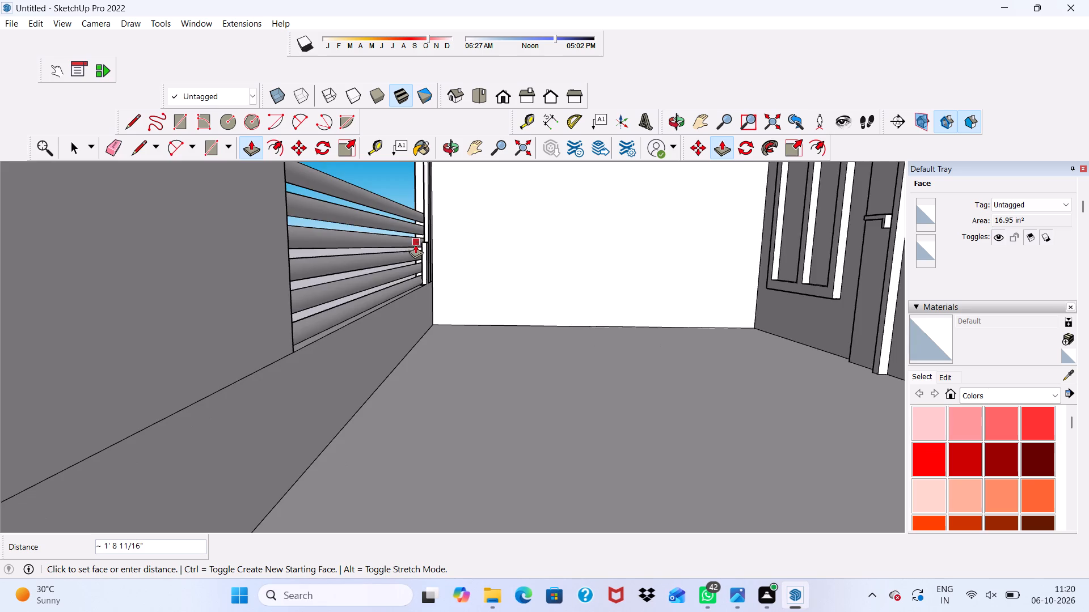
scroll(415, 246, down, 10)
scroll(391, 203, down, 6)
scroll(444, 240, up, 1)
scroll(448, 252, down, 14)
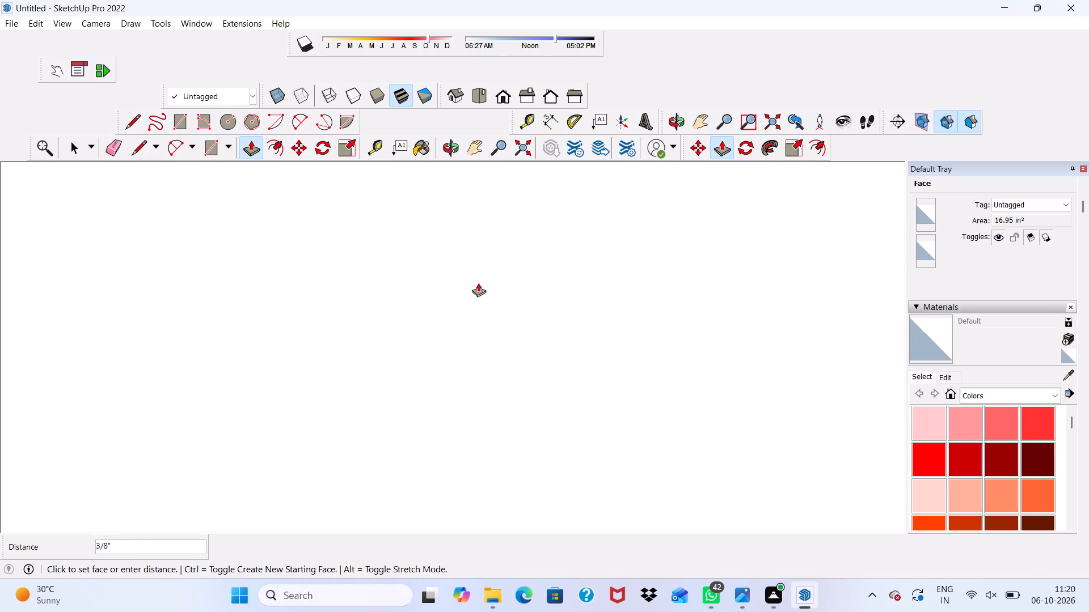
scroll(478, 283, down, 13)
middle_drag(405, 285, 690, 345)
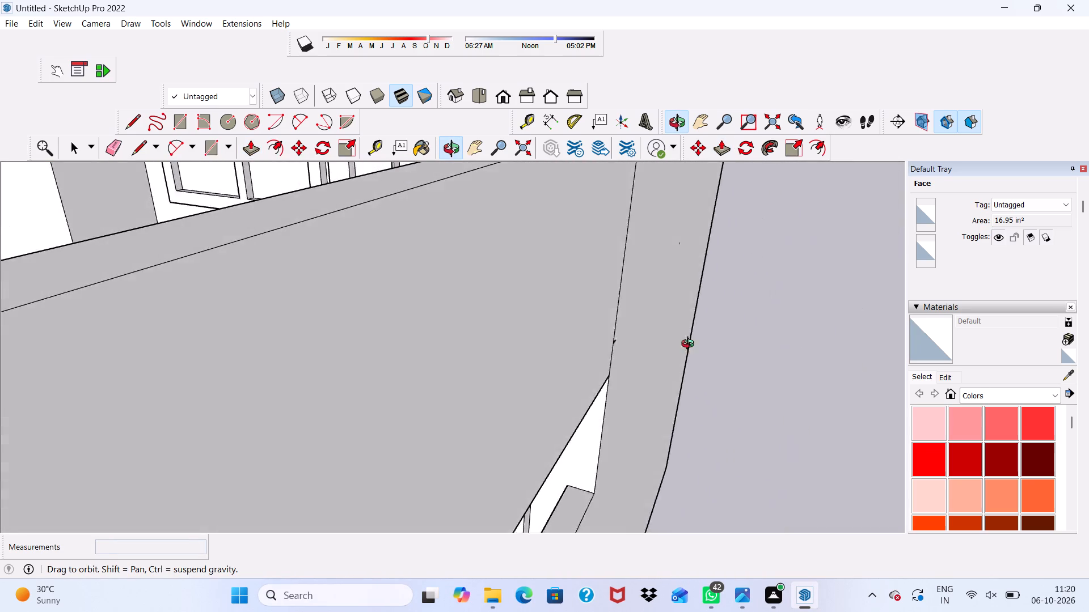
middle_drag(690, 345, 709, 337)
scroll(533, 312, down, 12)
scroll(290, 283, down, 5)
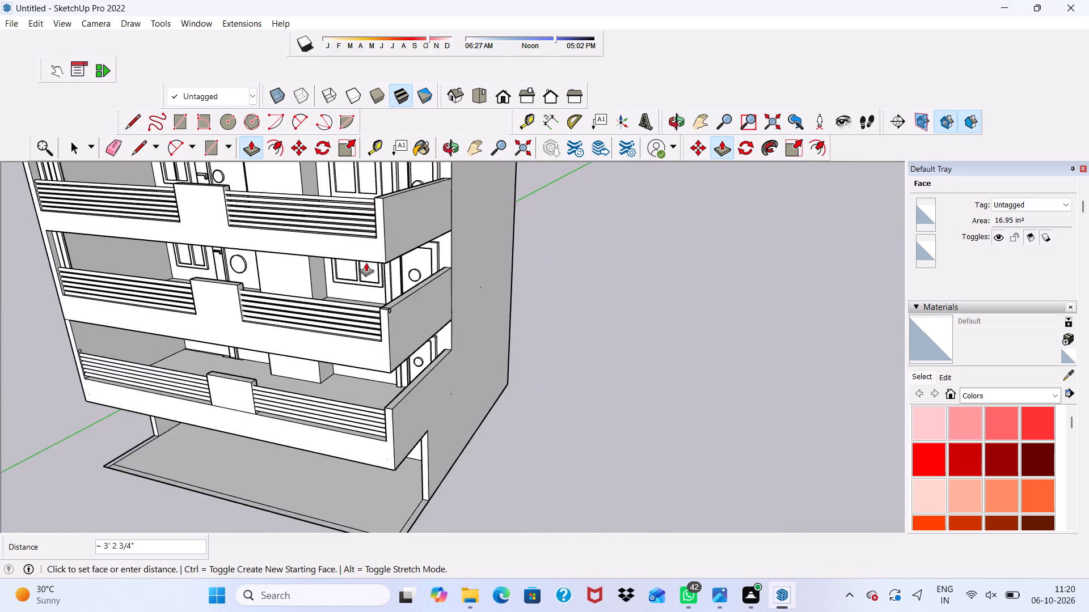
scroll(366, 262, down, 5)
scroll(165, 231, up, 20)
scroll(165, 231, up, 1)
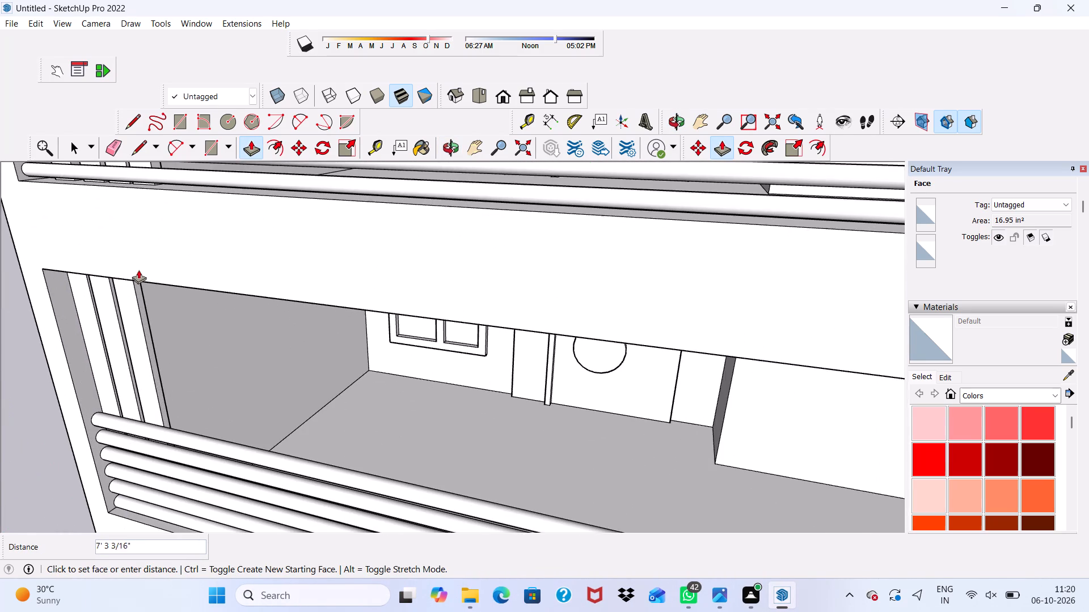
click(136, 273)
Push/Pull the top face of the third post upward by 3 1/4" to reach the balcony ceiling.
scroll(136, 273, down, 5)
middle_drag(140, 297, 286, 210)
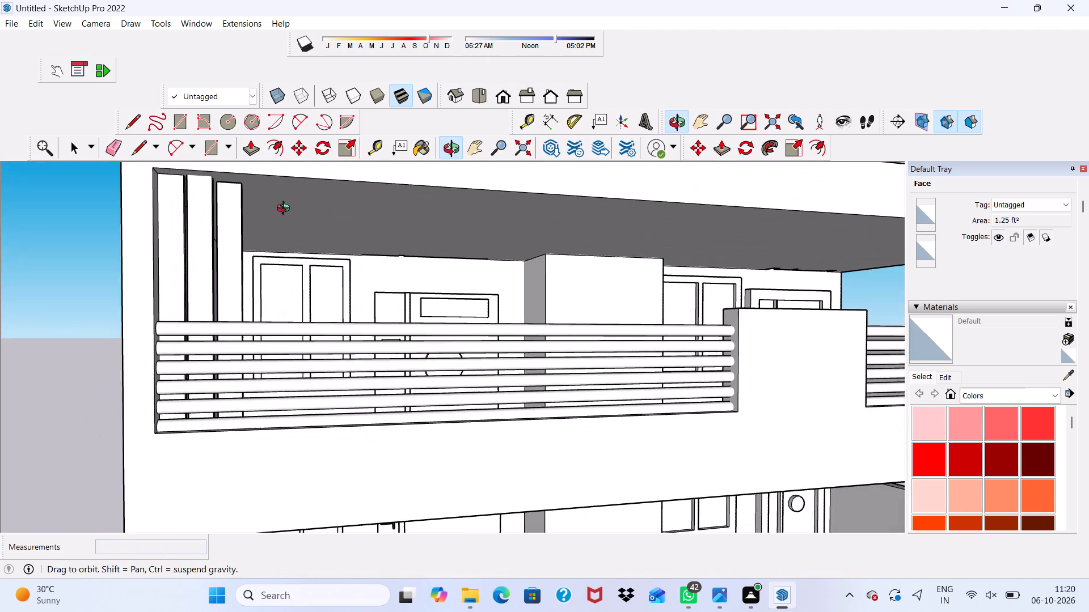
middle_drag(286, 210, 176, 218)
scroll(162, 213, up, 8)
scroll(162, 213, down, 1)
scroll(162, 213, up, 8)
middle_drag(137, 216, 132, 237)
scroll(132, 237, up, 13)
middle_drag(146, 212, 101, 256)
scroll(101, 256, up, 4)
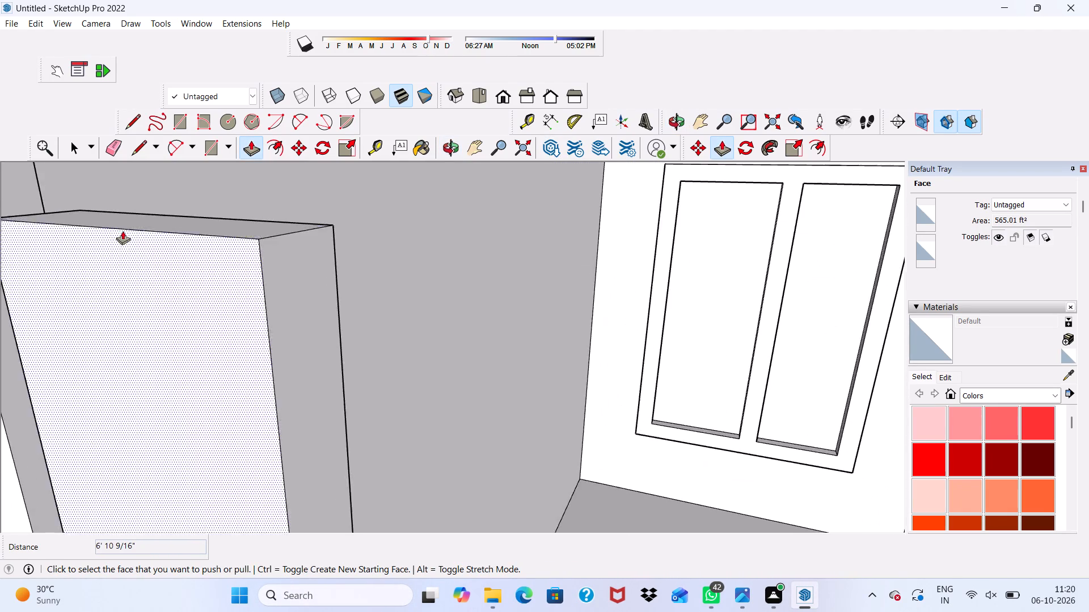
scroll(123, 231, up, 10)
click(129, 222)
scroll(130, 222, down, 8)
scroll(152, 177, up, 1)
scroll(153, 177, down, 7)
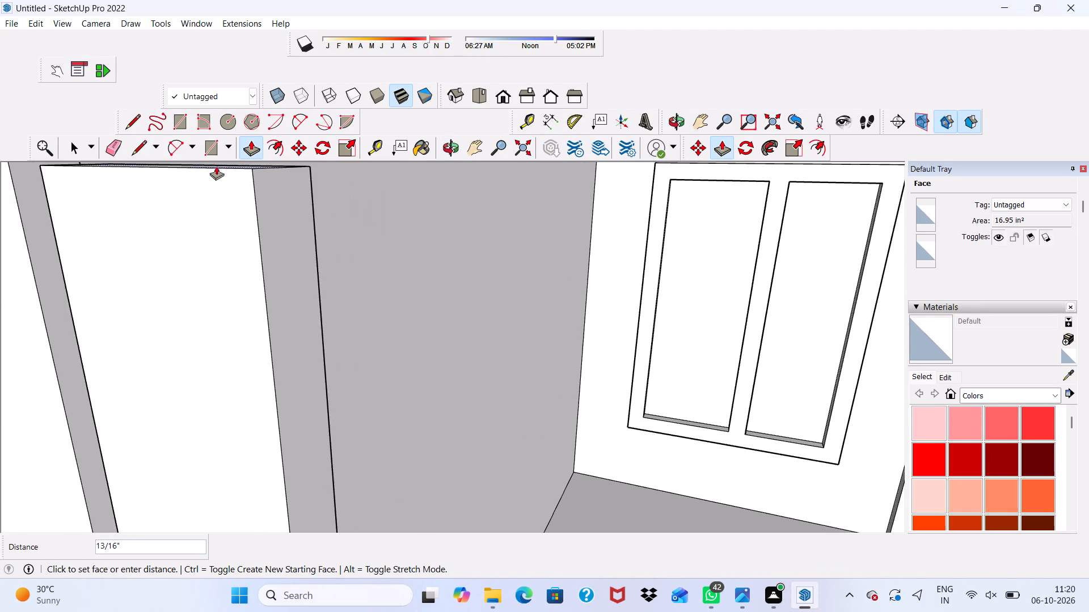
scroll(216, 166, down, 1)
scroll(231, 197, up, 1)
scroll(233, 199, down, 13)
click(250, 162)
Examine the vertical posts and the ledge at the rail ends from the front and from inside the balconies.
scroll(283, 229, down, 2)
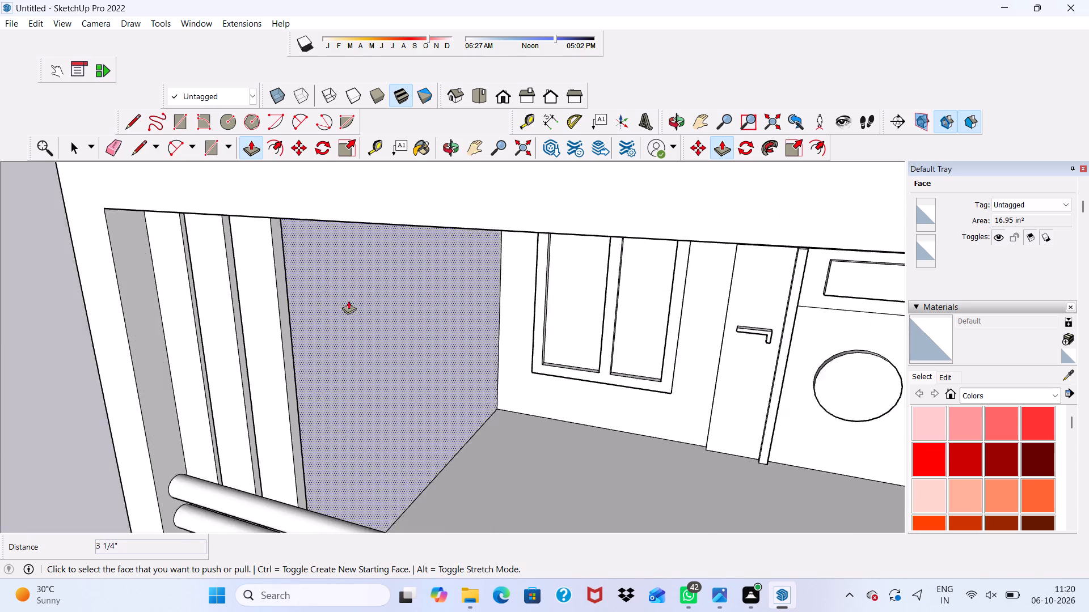
scroll(348, 300, down, 11)
middle_drag(435, 311, 202, 303)
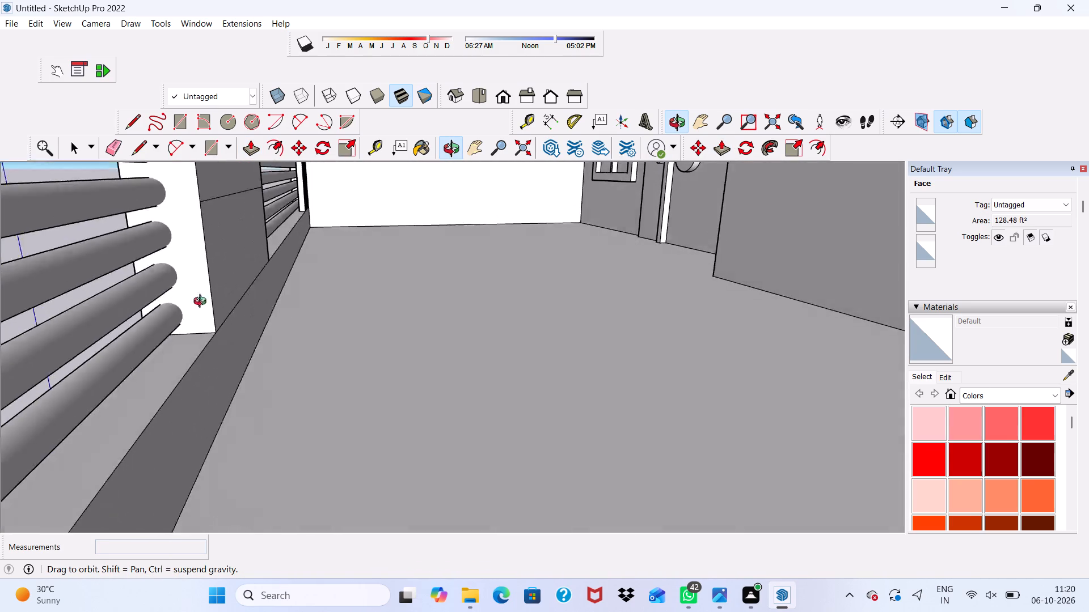
middle_drag(202, 303, 142, 345)
scroll(286, 229, up, 6)
scroll(289, 208, down, 8)
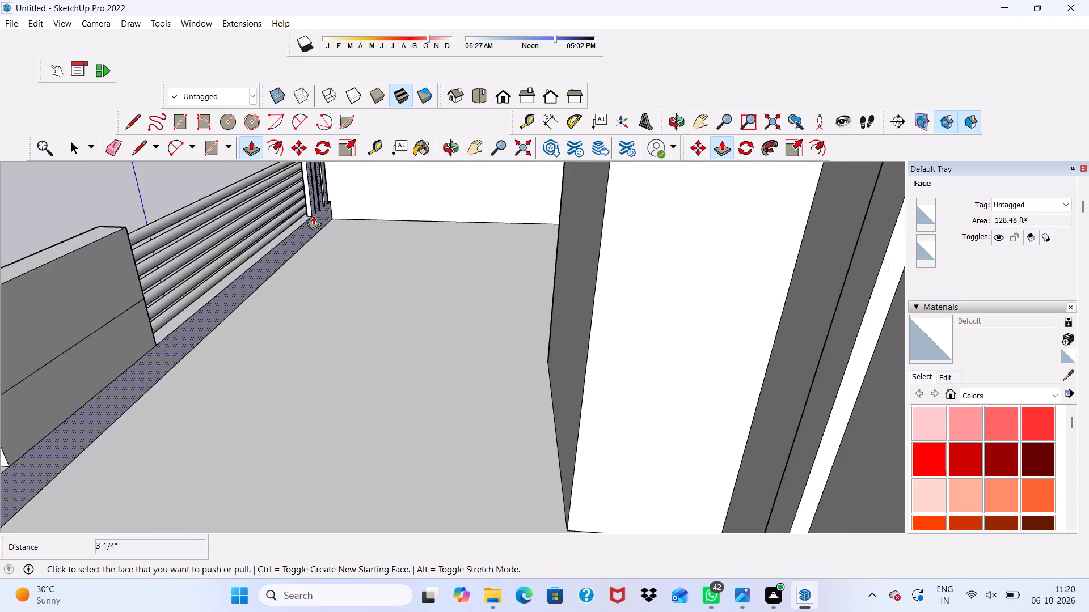
scroll(313, 201, up, 19)
scroll(336, 216, down, 1)
middle_drag(319, 233, 195, 297)
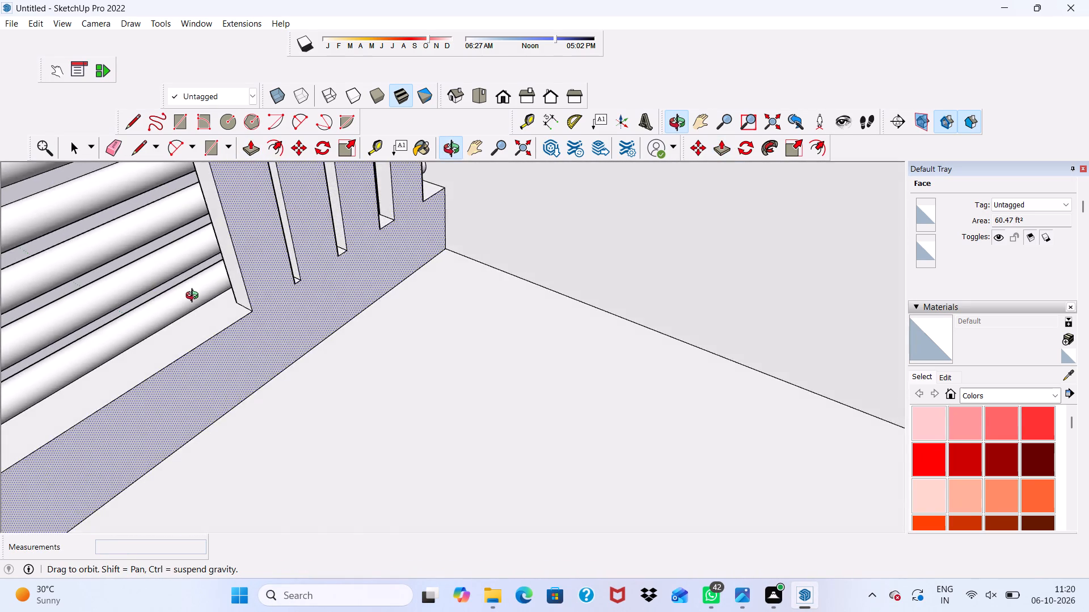
middle_drag(195, 297, 307, 267)
scroll(305, 280, down, 20)
scroll(305, 280, down, 5)
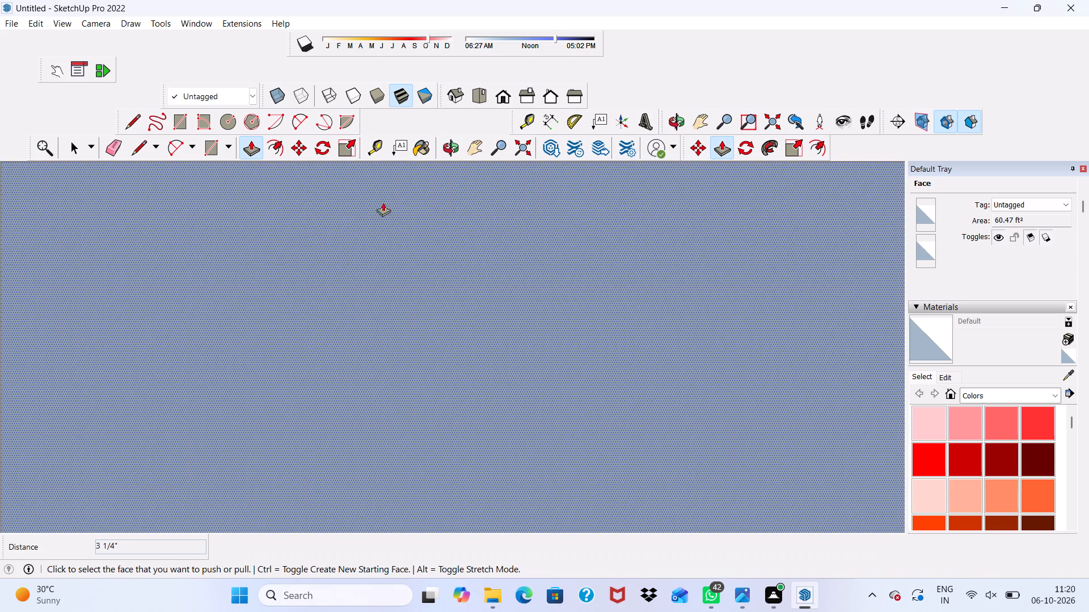
click(500, 100)
scroll(523, 161, down, 6)
scroll(456, 296, down, 2)
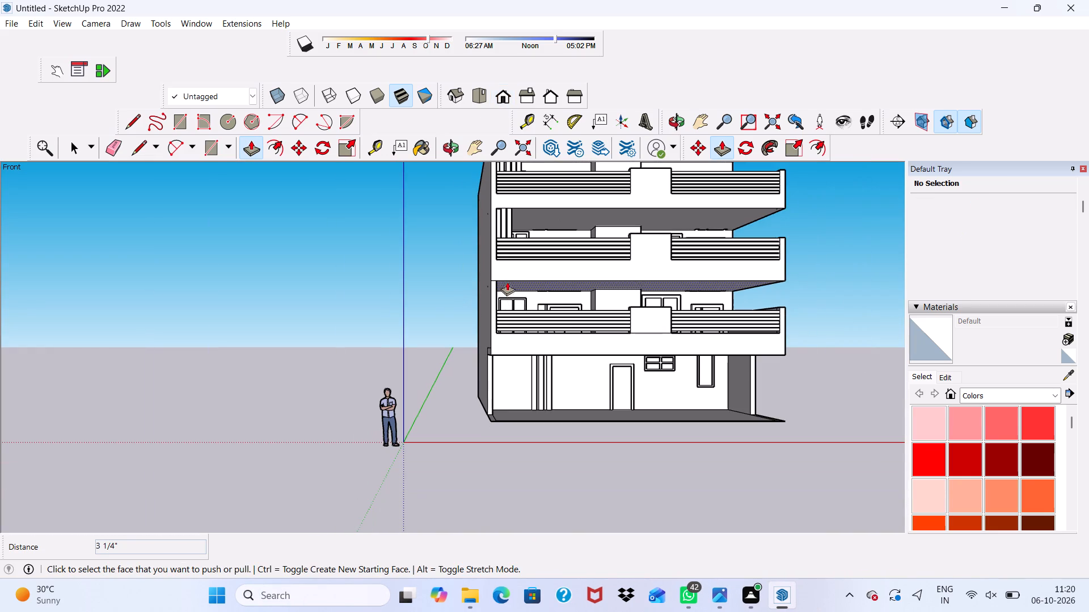
scroll(516, 209, up, 11)
middle_drag(521, 244, 355, 324)
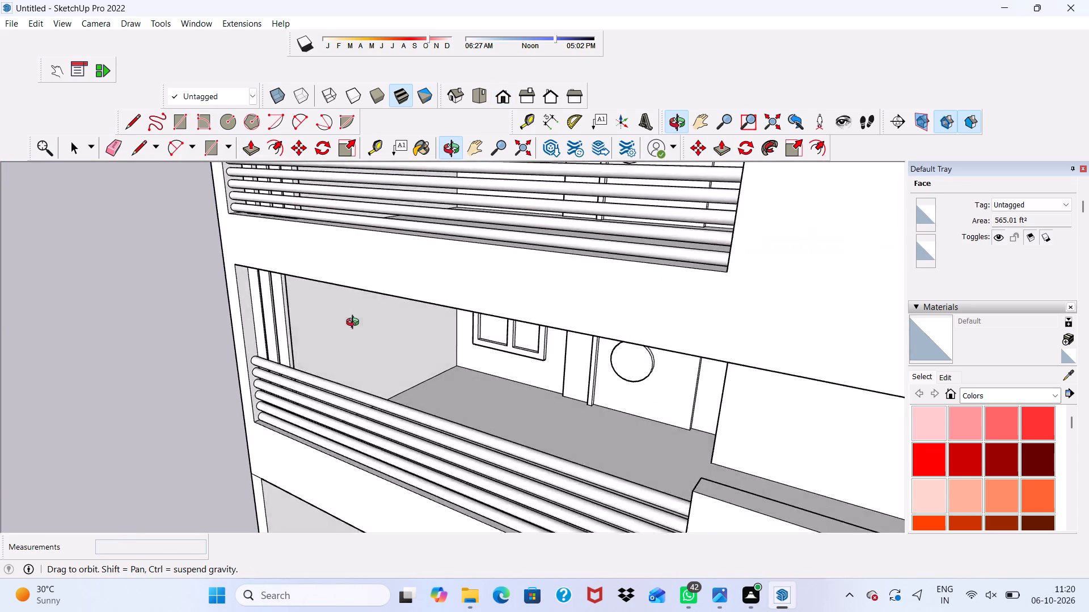
middle_drag(355, 324, 145, 278)
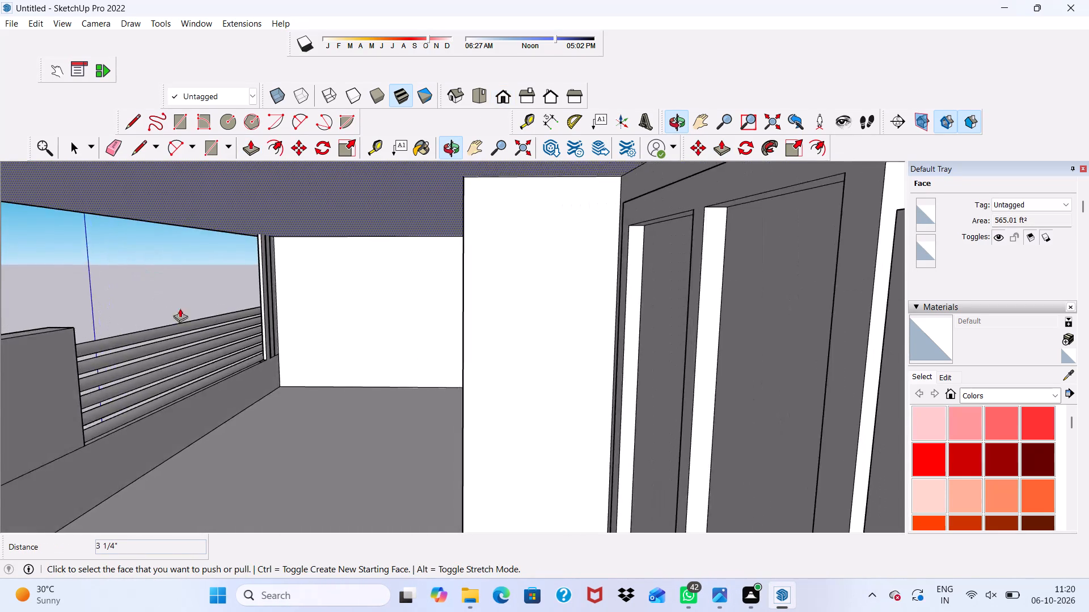
Push/Pull the fourth ledge rectangle about 7' 9 5/16" upward to the balcony ceiling, forming the fourth vertical post.
scroll(191, 320, up, 6)
scroll(248, 331, up, 11)
scroll(333, 413, up, 5)
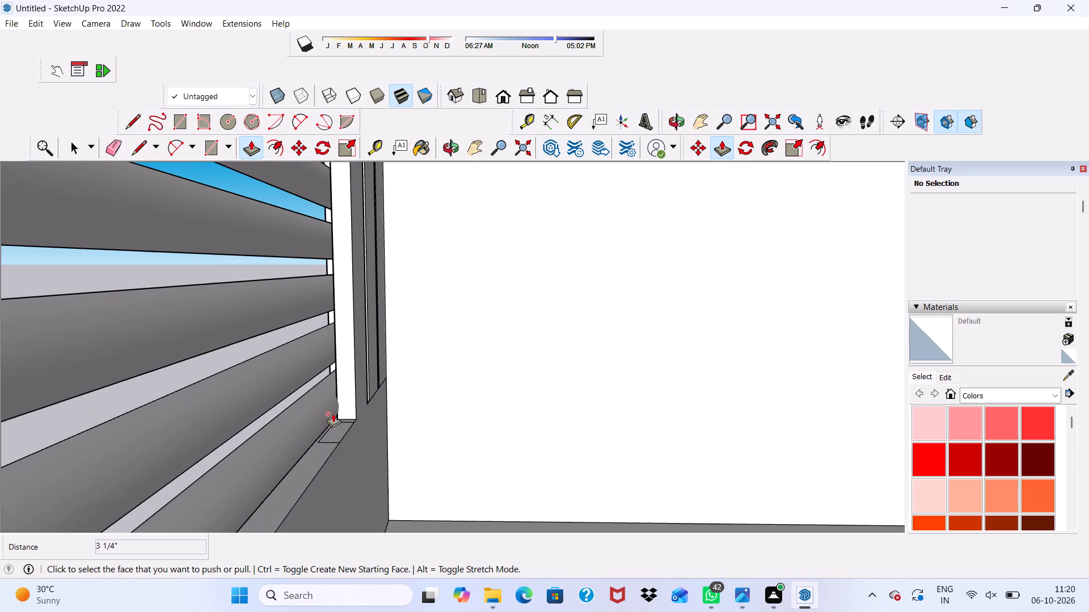
click(336, 431)
scroll(331, 389, down, 5)
scroll(294, 279, down, 2)
scroll(294, 279, up, 1)
scroll(294, 279, down, 5)
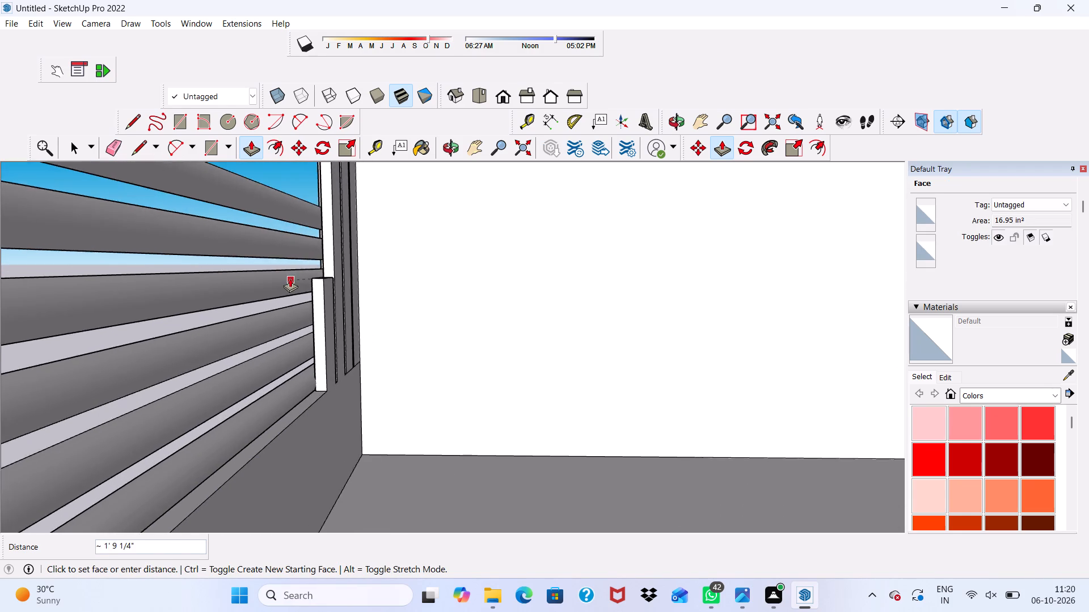
scroll(290, 278, down, 14)
scroll(239, 249, down, 9)
scroll(233, 228, up, 1)
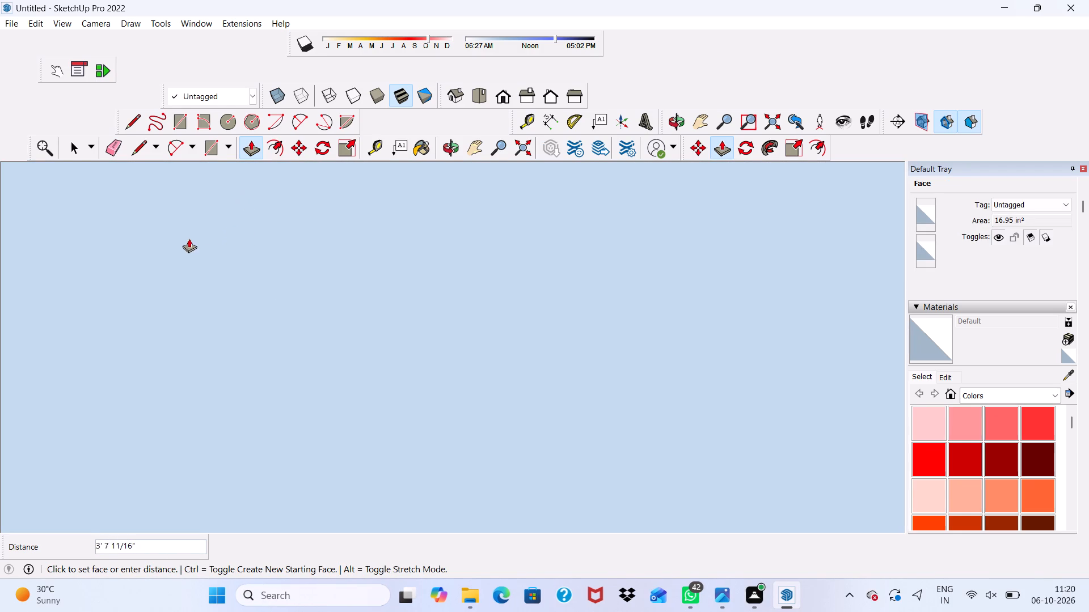
scroll(188, 239, down, 14)
middle_drag(140, 270, 297, 270)
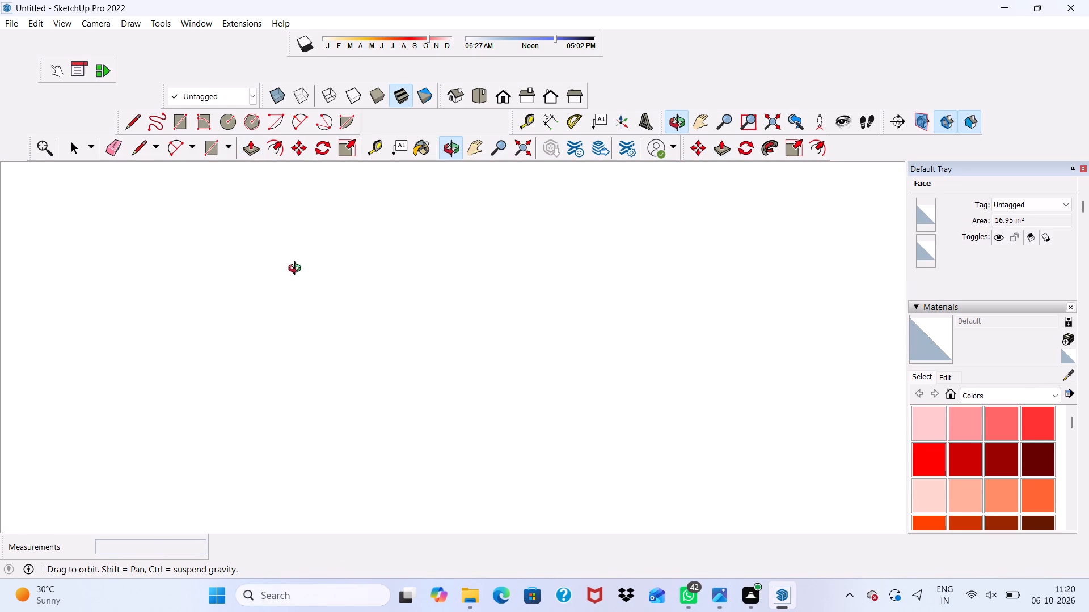
middle_drag(297, 270, 318, 263)
scroll(318, 263, down, 3)
scroll(192, 254, up, 3)
scroll(192, 257, down, 5)
scroll(205, 263, up, 3)
scroll(209, 264, down, 1)
scroll(212, 265, up, 1)
scroll(220, 255, down, 15)
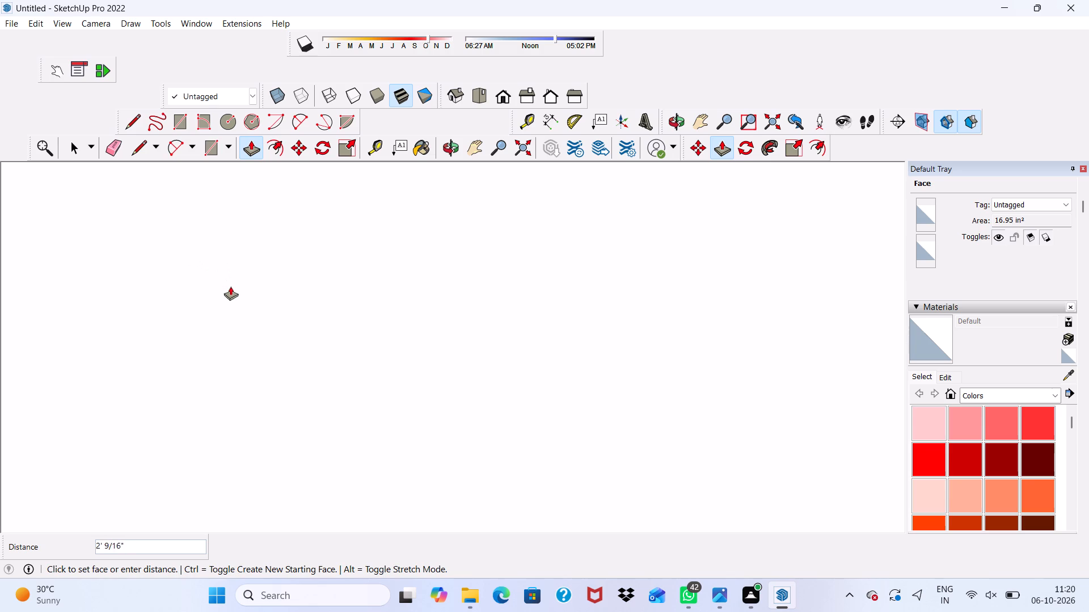
scroll(230, 286, down, 5)
scroll(232, 294, up, 1)
scroll(232, 295, down, 7)
scroll(199, 302, up, 1)
scroll(130, 294, down, 5)
scroll(61, 312, down, 4)
scroll(0, 377, down, 6)
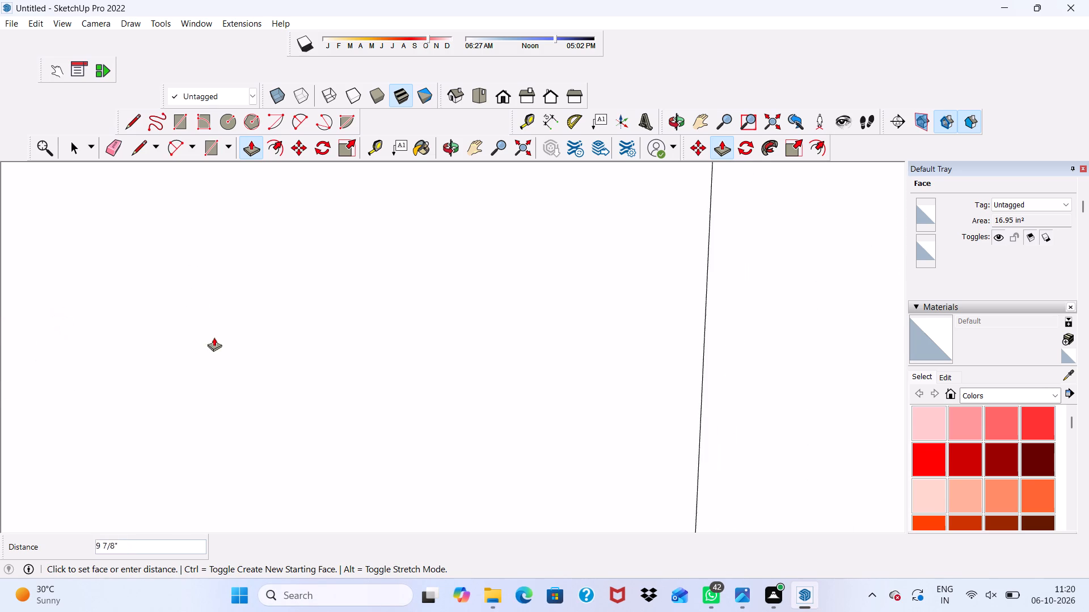
scroll(214, 337, down, 17)
scroll(278, 269, up, 1)
scroll(278, 269, down, 13)
scroll(305, 236, up, 1)
scroll(305, 237, down, 2)
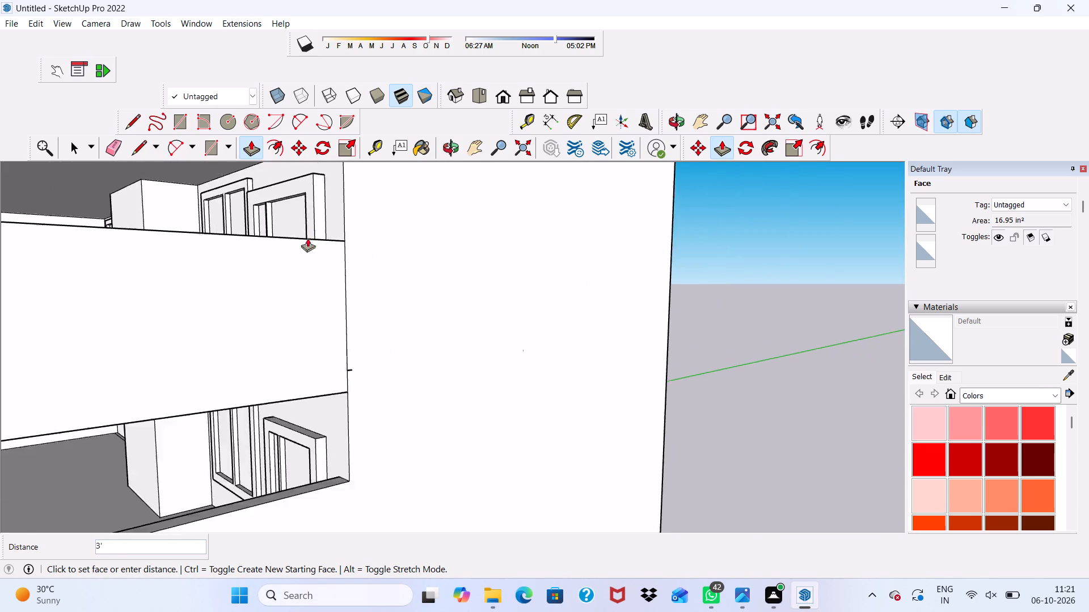
scroll(307, 238, down, 12)
scroll(162, 199, up, 7)
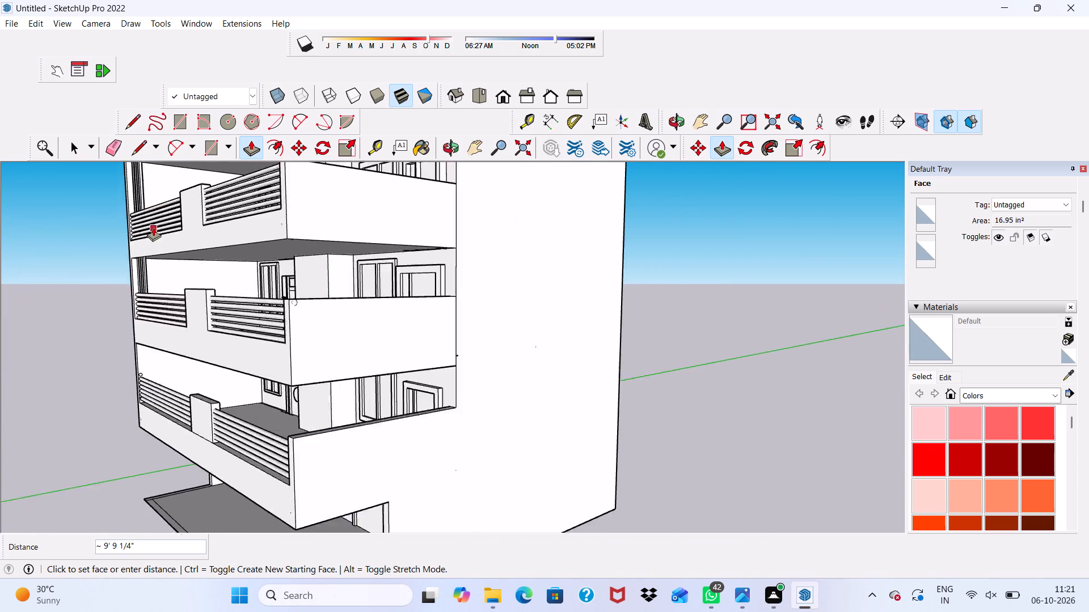
scroll(153, 227, up, 11)
click(144, 260)
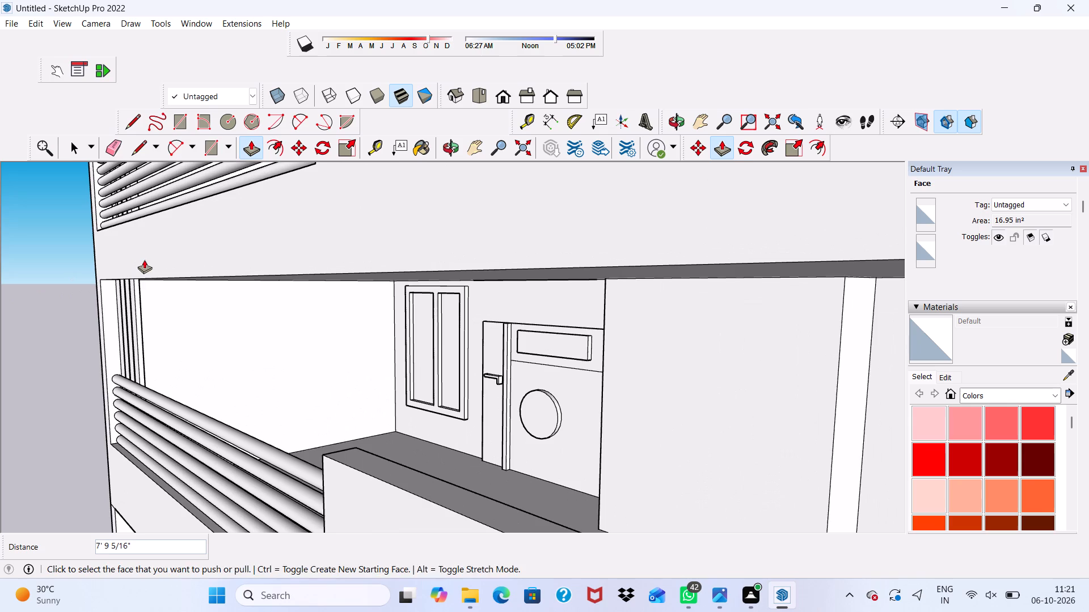
Examine the rows of vertical posts on the upper balconies from close up and across the whole front facade.
middle_drag(132, 278, 332, 234)
scroll(180, 197, up, 6)
scroll(202, 185, down, 2)
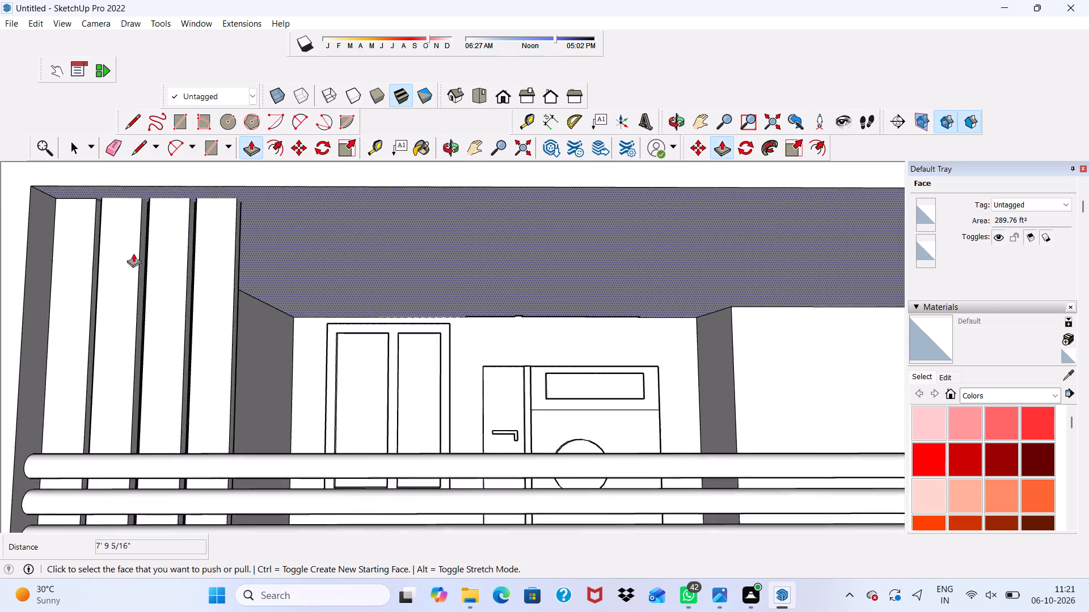
scroll(133, 253, down, 8)
scroll(202, 235, up, 1)
scroll(226, 228, down, 5)
scroll(220, 246, up, 1)
scroll(222, 242, down, 10)
middle_drag(231, 234, 263, 290)
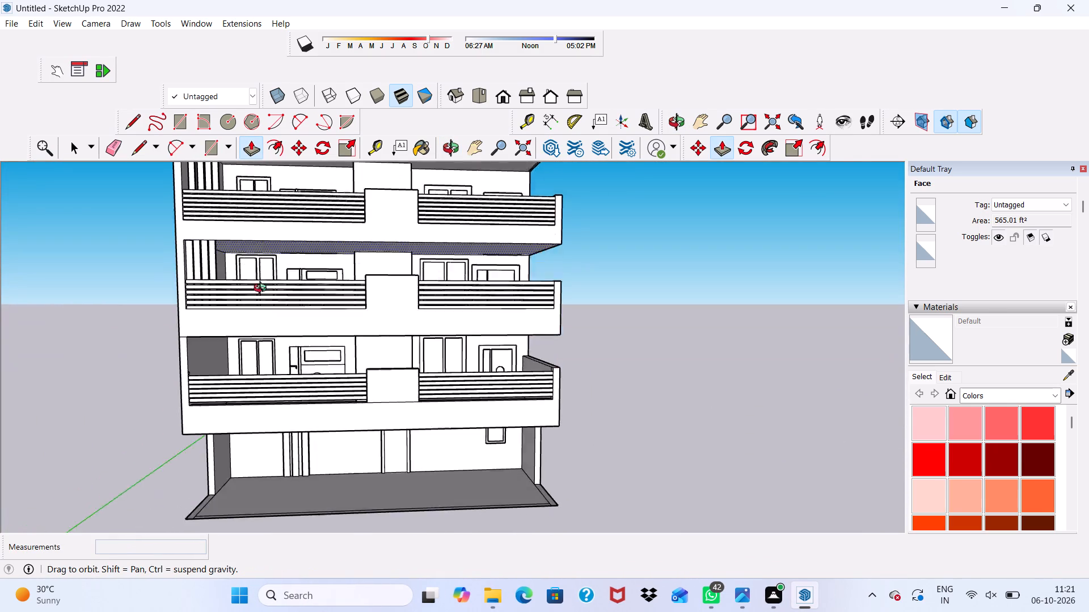
middle_drag(263, 290, 278, 249)
scroll(258, 278, up, 5)
scroll(256, 279, down, 5)
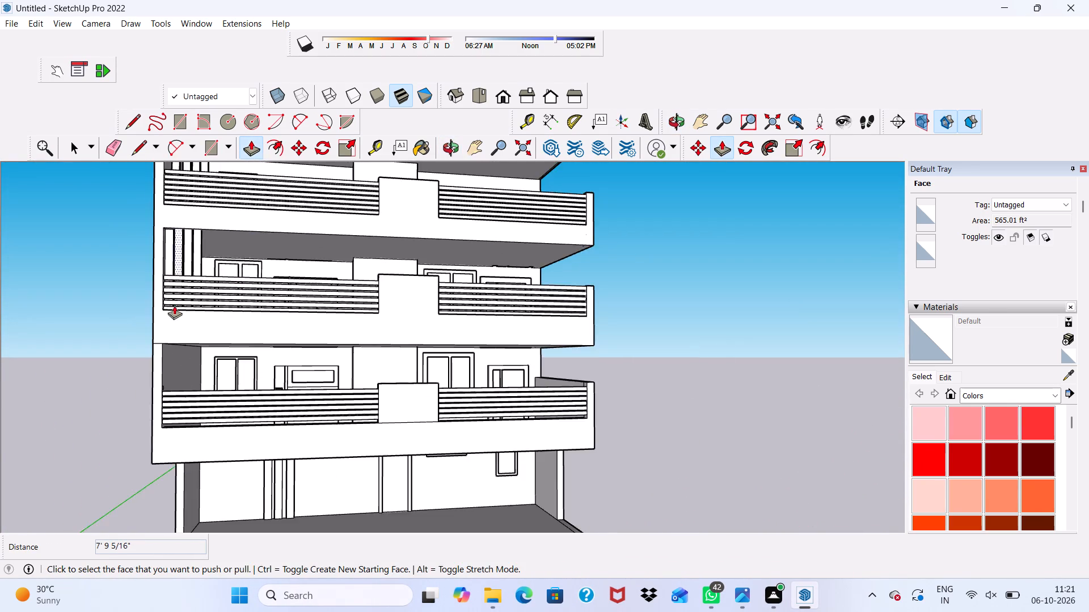
scroll(174, 305, down, 2)
scroll(173, 119, up, 5)
scroll(162, 180, up, 15)
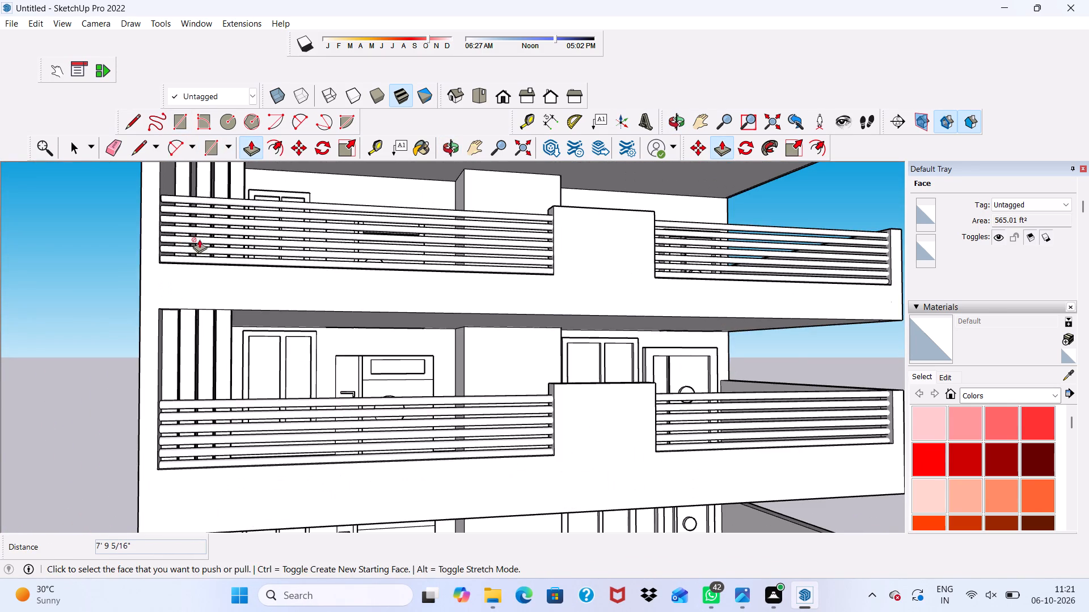
key(space)
scroll(205, 244, down, 6)
middle_drag(200, 291, 220, 198)
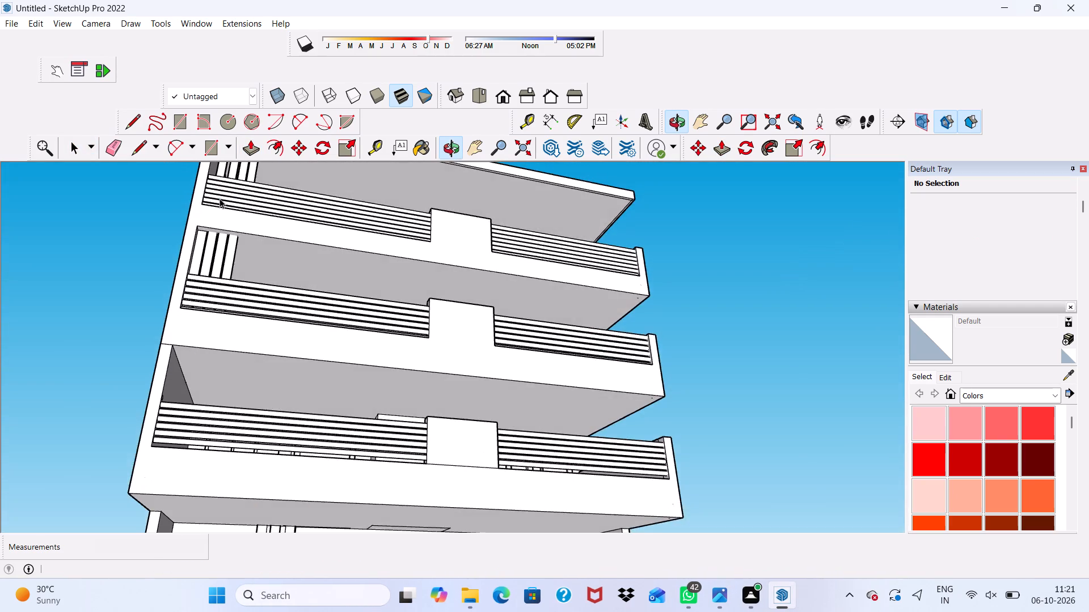
scroll(220, 198, up, 1)
scroll(220, 206, down, 6)
scroll(294, 274, up, 4)
scroll(277, 294, down, 4)
scroll(278, 334, up, 1)
scroll(282, 336, down, 1)
scroll(326, 295, down, 6)
middle_drag(331, 400, 260, 465)
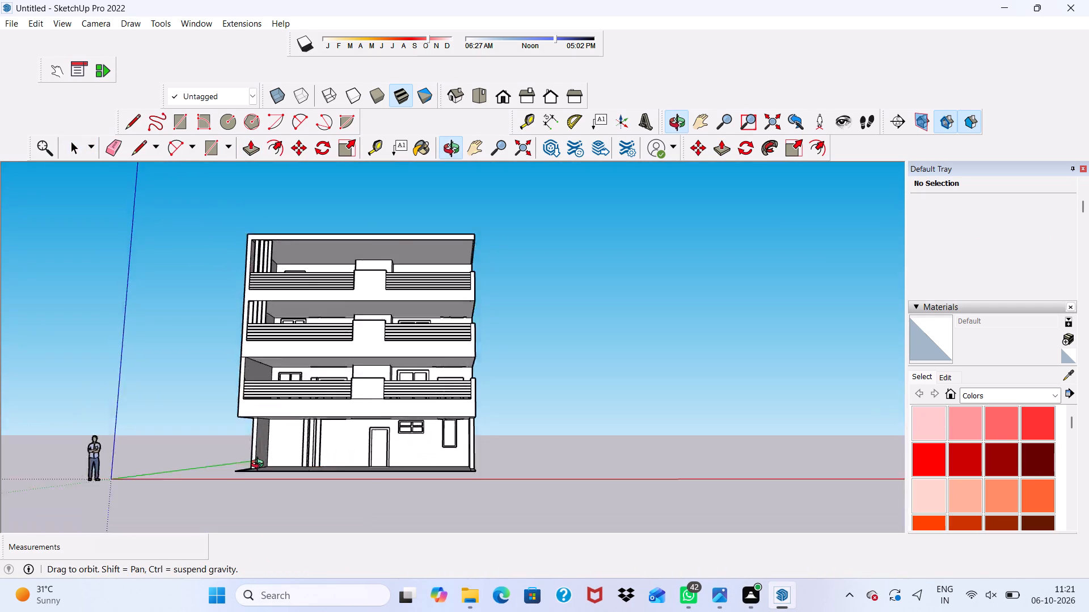
middle_drag(260, 465, 231, 484)
Erase the stray circle above the lowest balcony's rail ends and the short leftover edge at the adjoining slab corner.
scroll(292, 364, up, 12)
middle_drag(225, 430, 112, 433)
click(108, 143)
scroll(136, 373, up, 5)
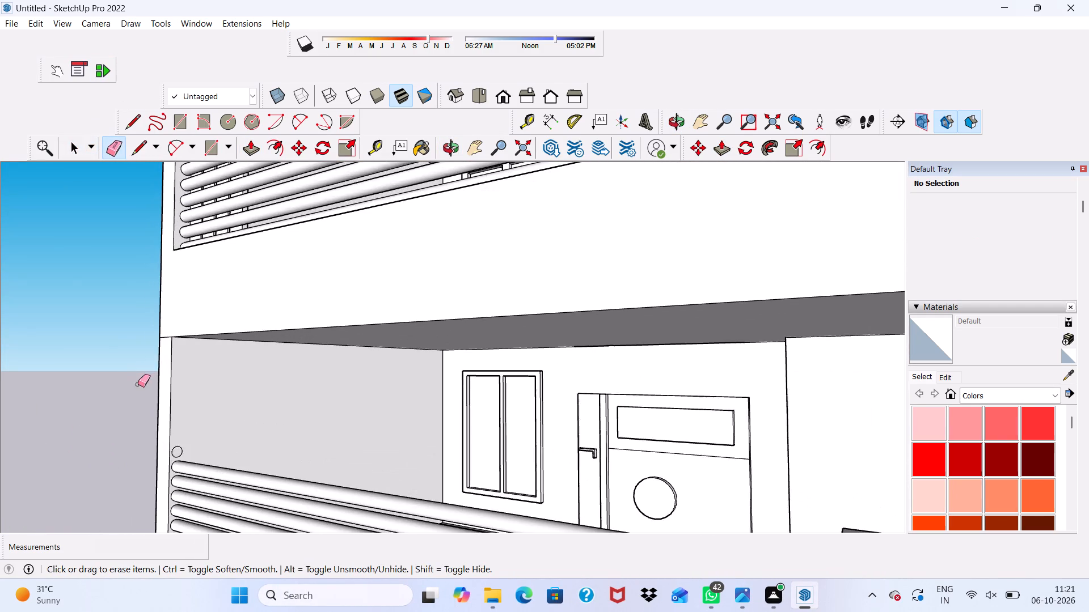
scroll(159, 460, up, 3)
drag(186, 441, 189, 444)
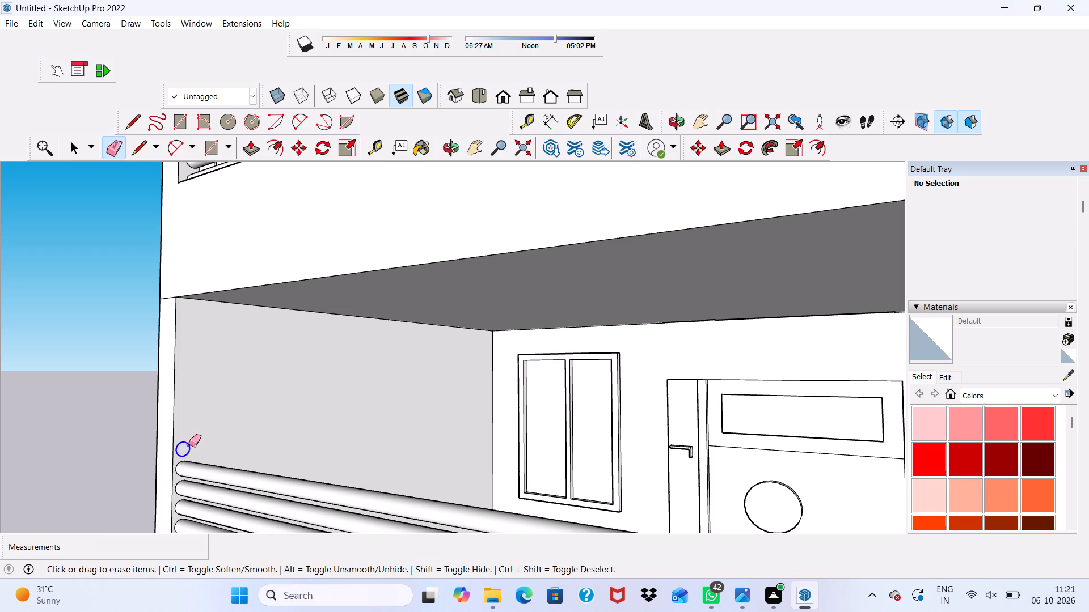
drag(189, 444, 190, 447)
drag(167, 292, 167, 299)
scroll(145, 340, down, 3)
scroll(126, 381, up, 1)
scroll(126, 381, down, 2)
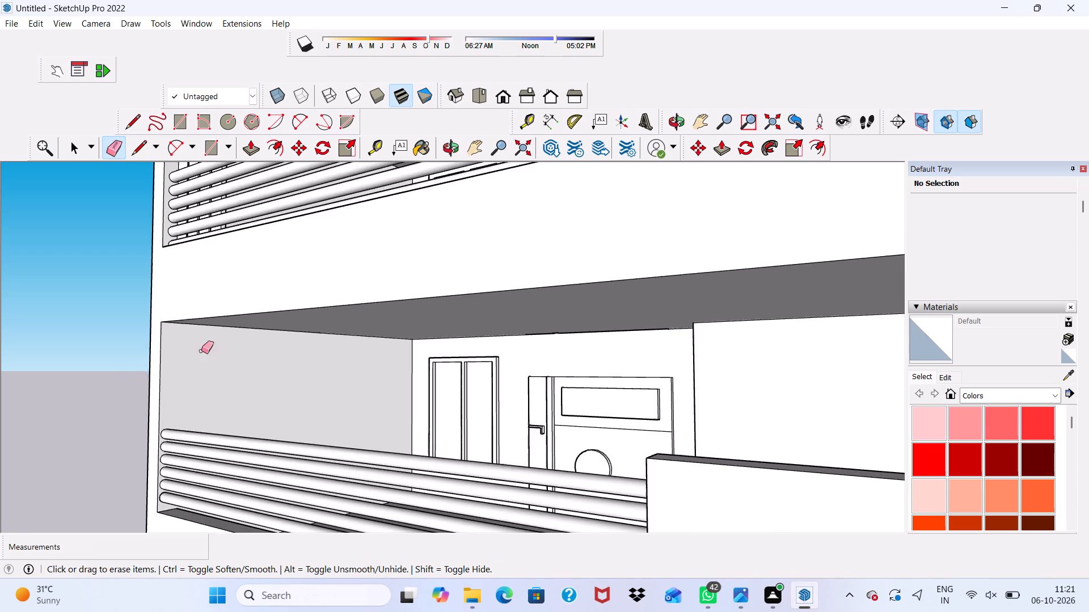
scroll(201, 351, down, 7)
scroll(108, 397, up, 1)
scroll(111, 399, down, 1)
scroll(113, 401, up, 1)
scroll(117, 401, down, 1)
middle_drag(193, 375, 290, 383)
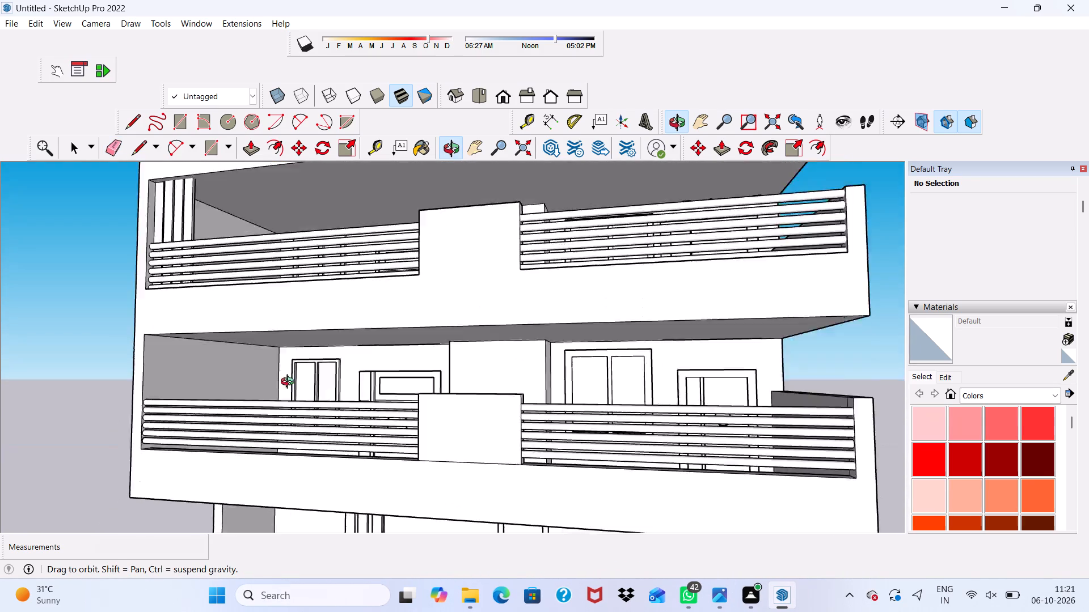
middle_drag(290, 383, 326, 390)
scroll(321, 386, up, 2)
key(space)
Draw a small rectangle on the lowest balcony's ledge at the rail ends, near the side wall and against the ledge's inner edge.
scroll(326, 371, down, 3)
middle_drag(308, 403, 281, 413)
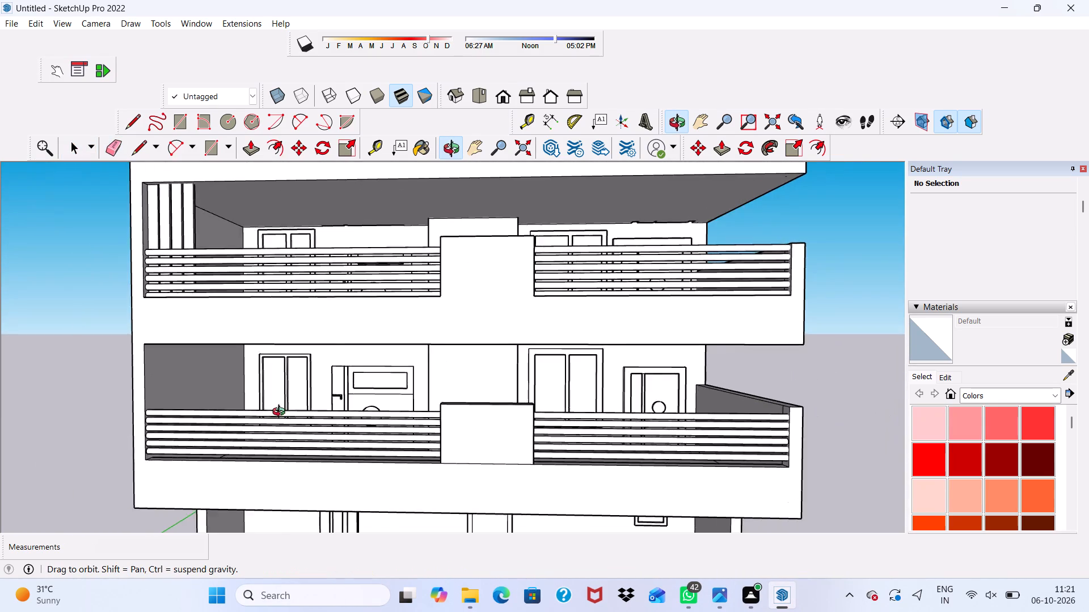
middle_drag(281, 413, 5, 441)
scroll(262, 469, up, 9)
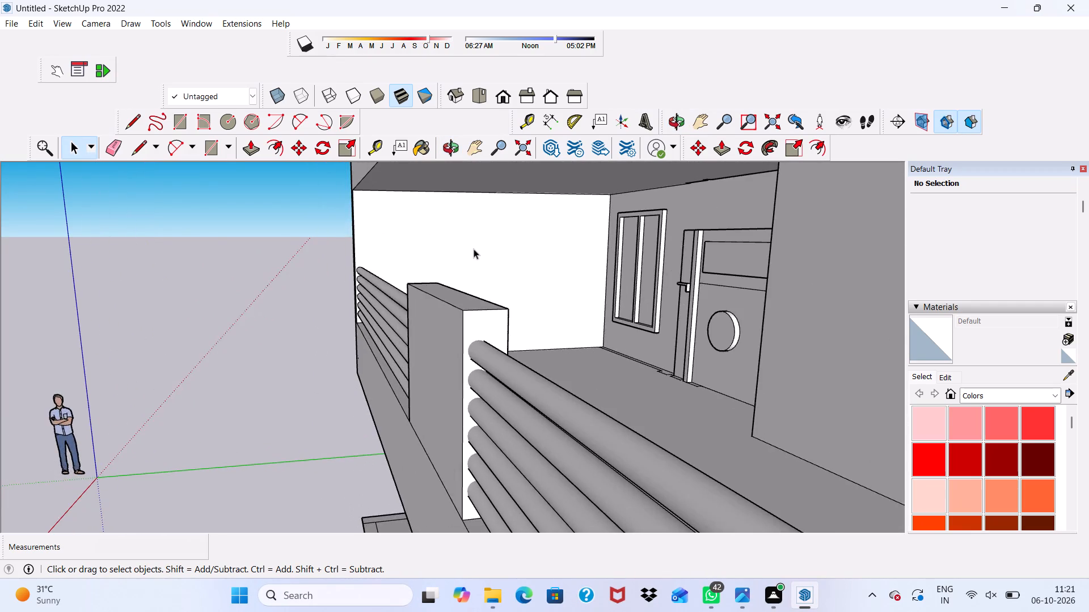
scroll(474, 249, up, 5)
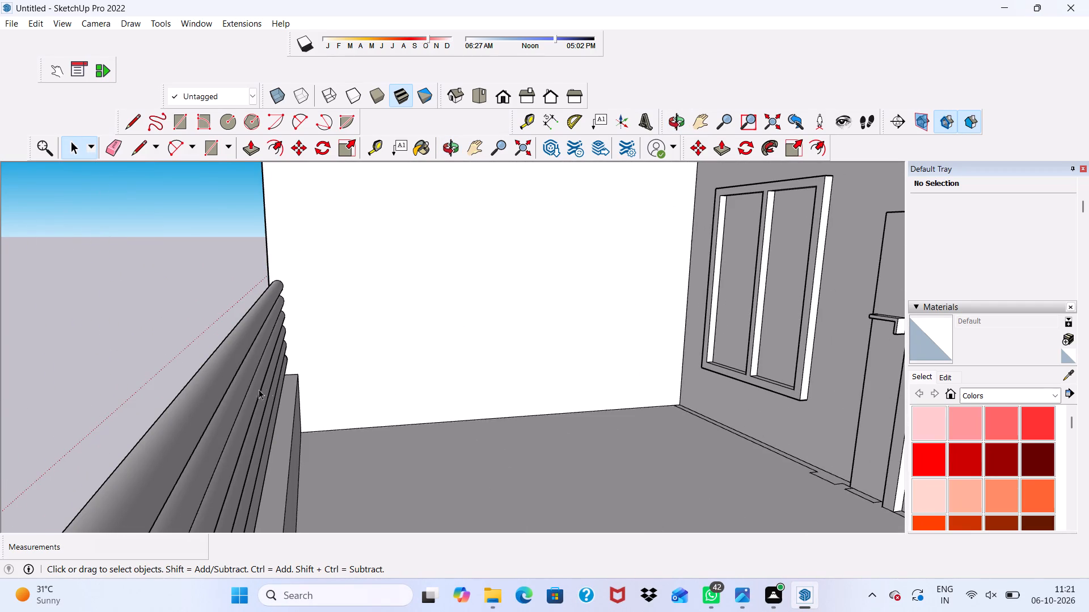
scroll(331, 379, up, 2)
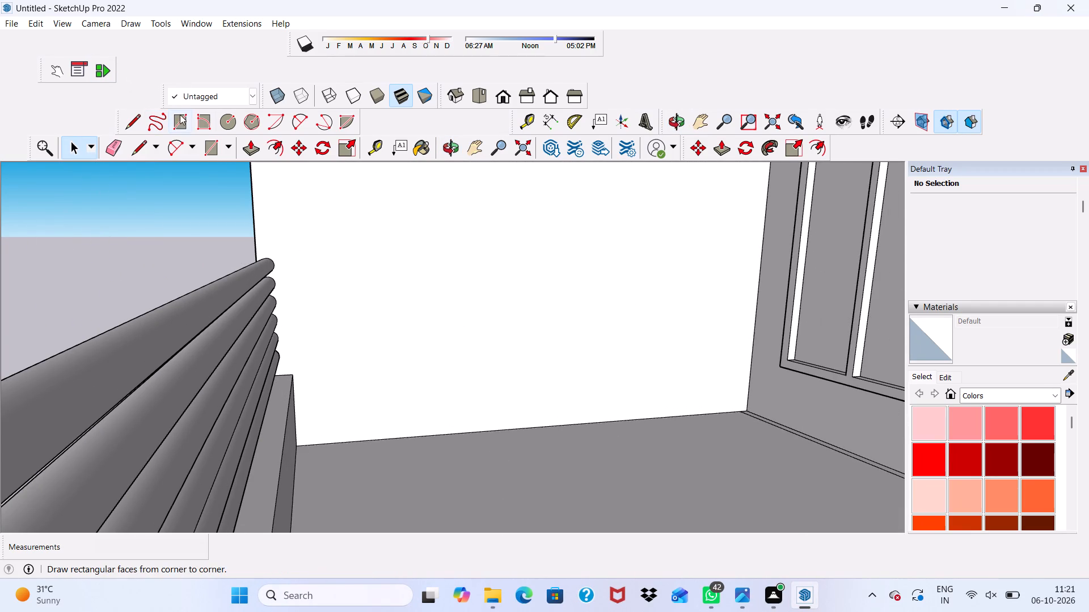
click(180, 114)
scroll(304, 332, up, 2)
scroll(281, 380, up, 5)
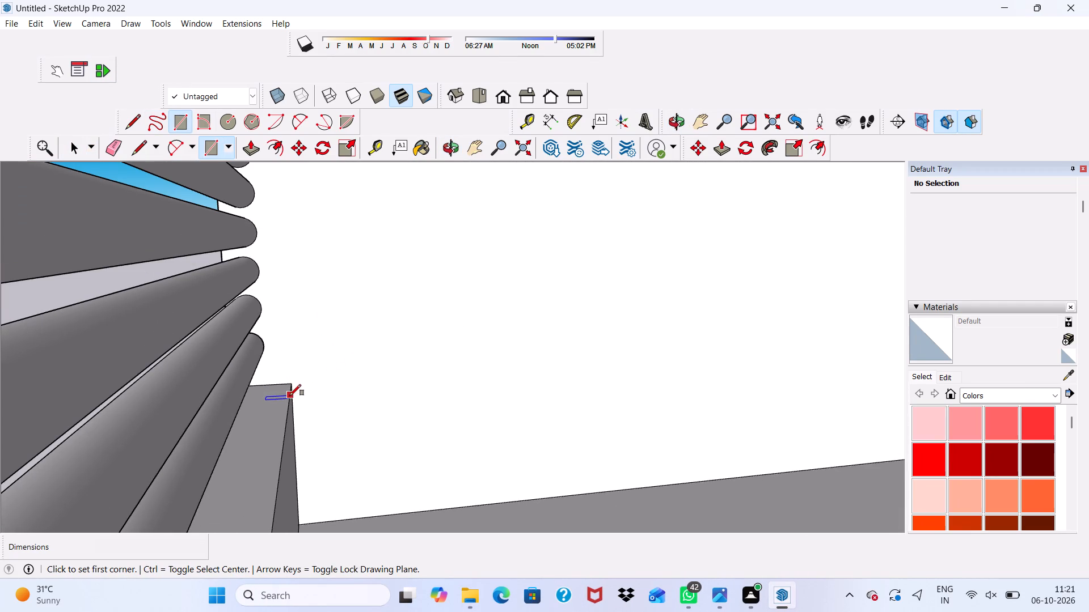
scroll(289, 396, up, 2)
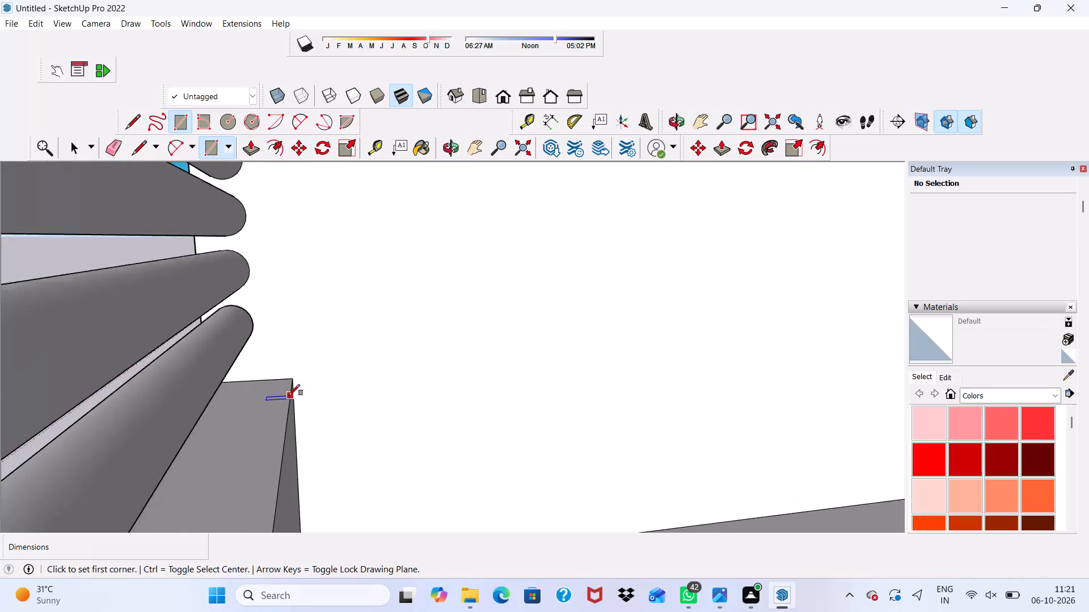
scroll(289, 396, up, 6)
click(291, 386)
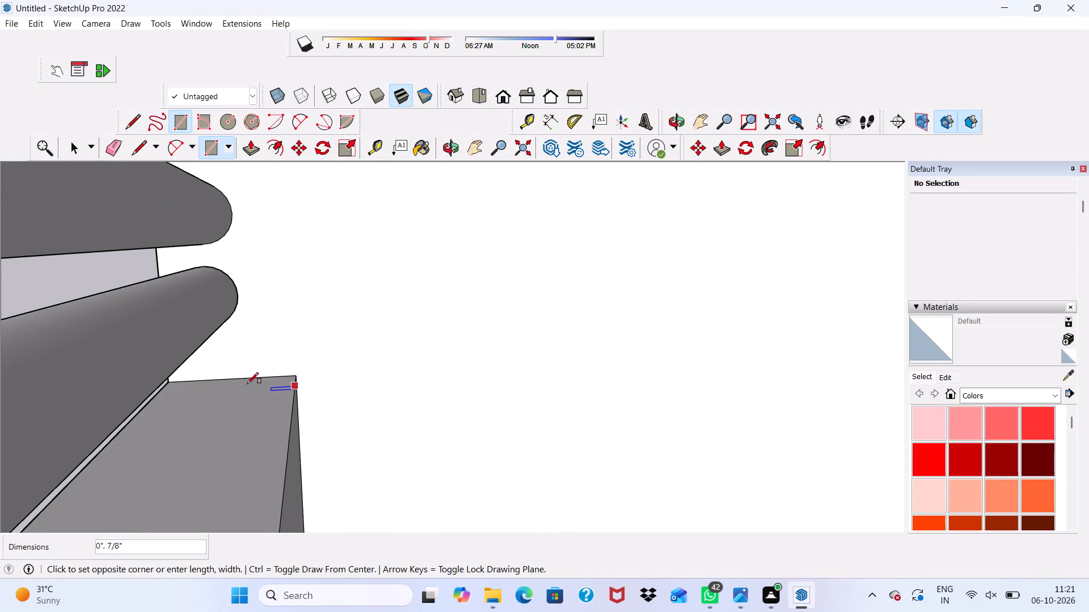
scroll(247, 384, up, 3)
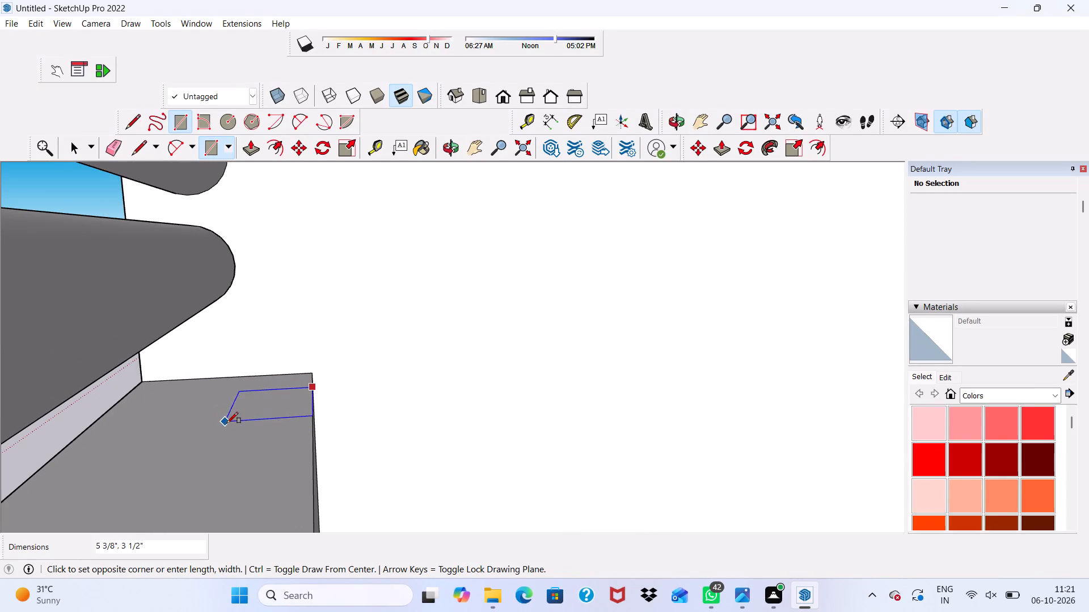
click(246, 423)
scroll(313, 352, down, 3)
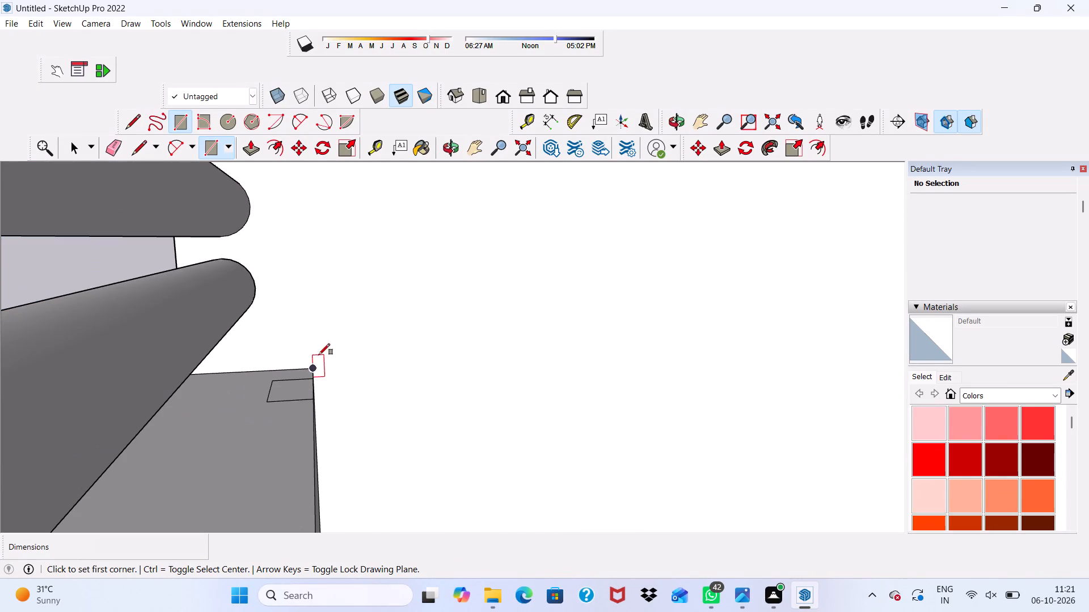
Copy the new ledge rectangle about 7 3/4" along the ledge, away from the side wall.
key(space)
drag(306, 387, 293, 390)
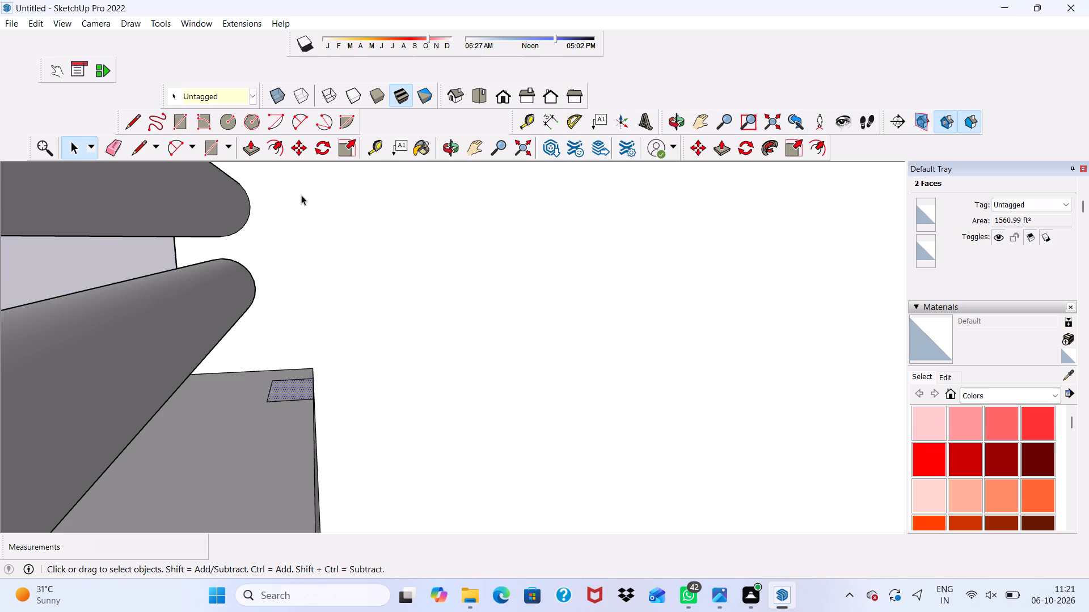
click(298, 148)
click(288, 391)
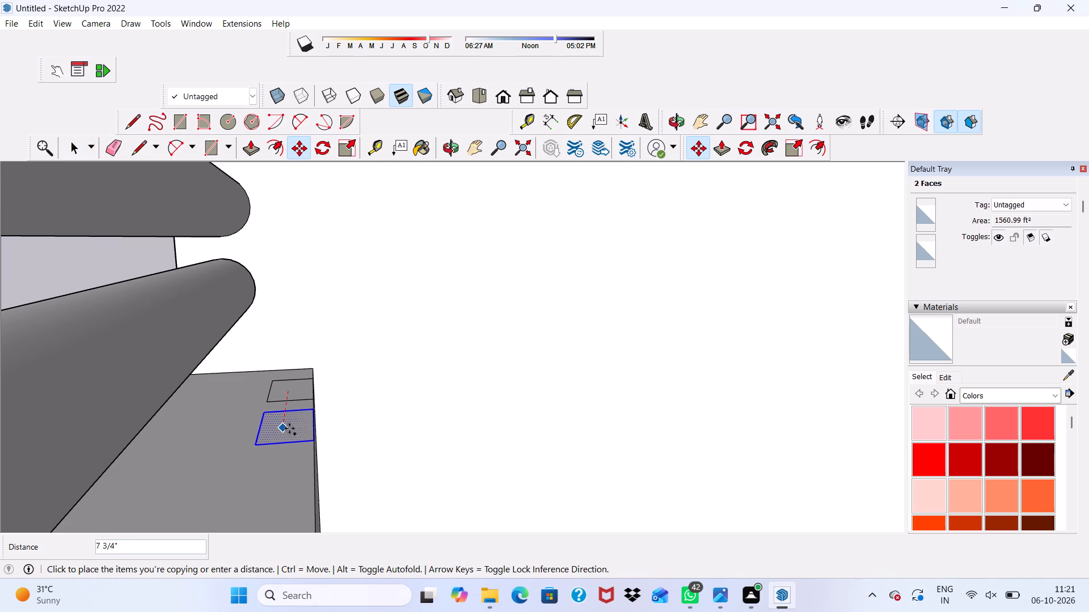
click(289, 428)
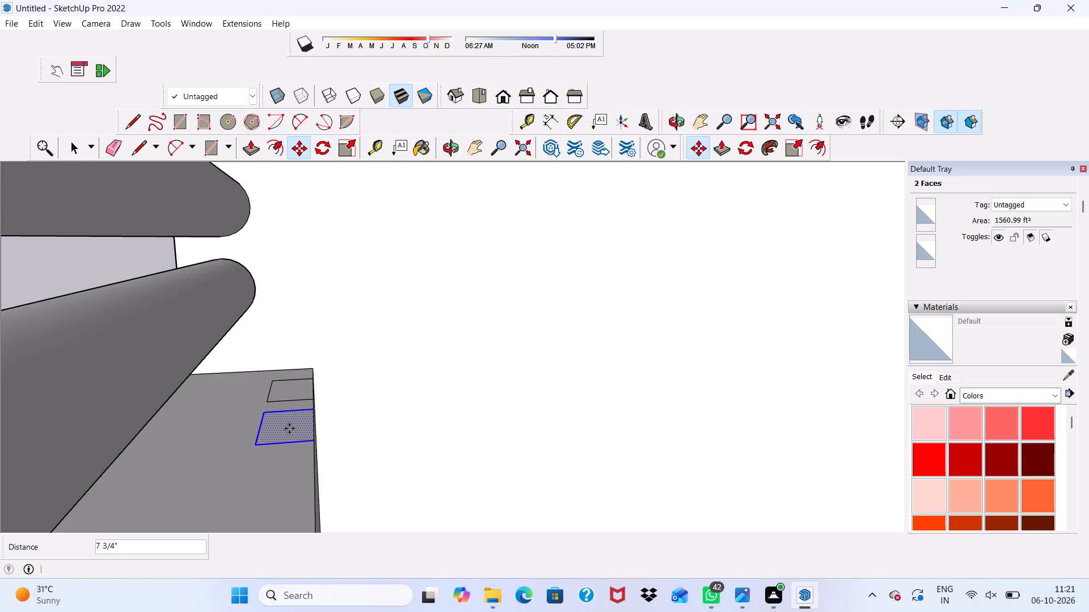
click(289, 428)
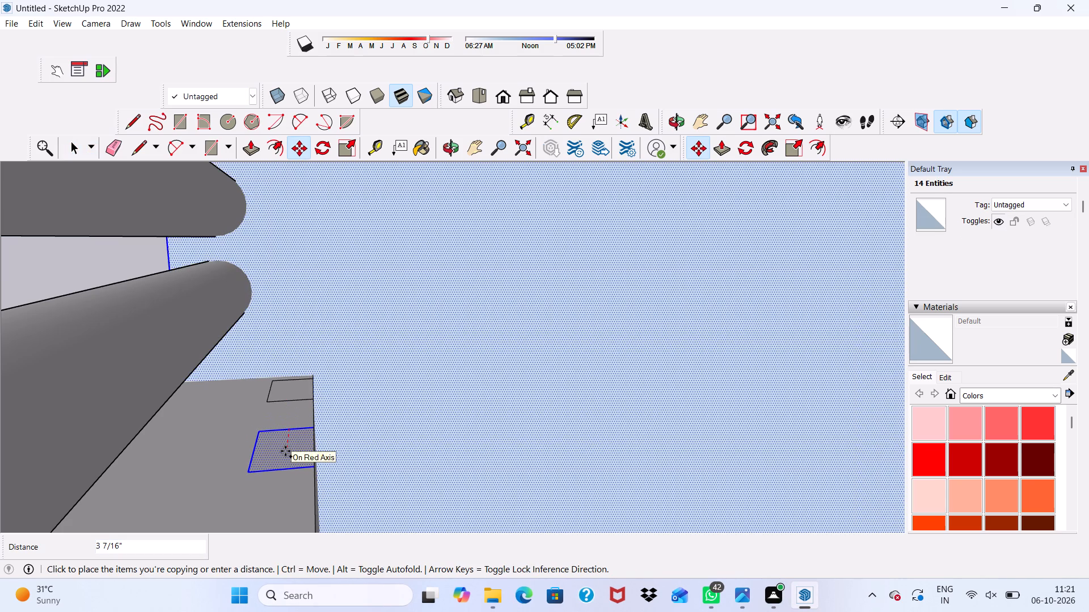
key(space)
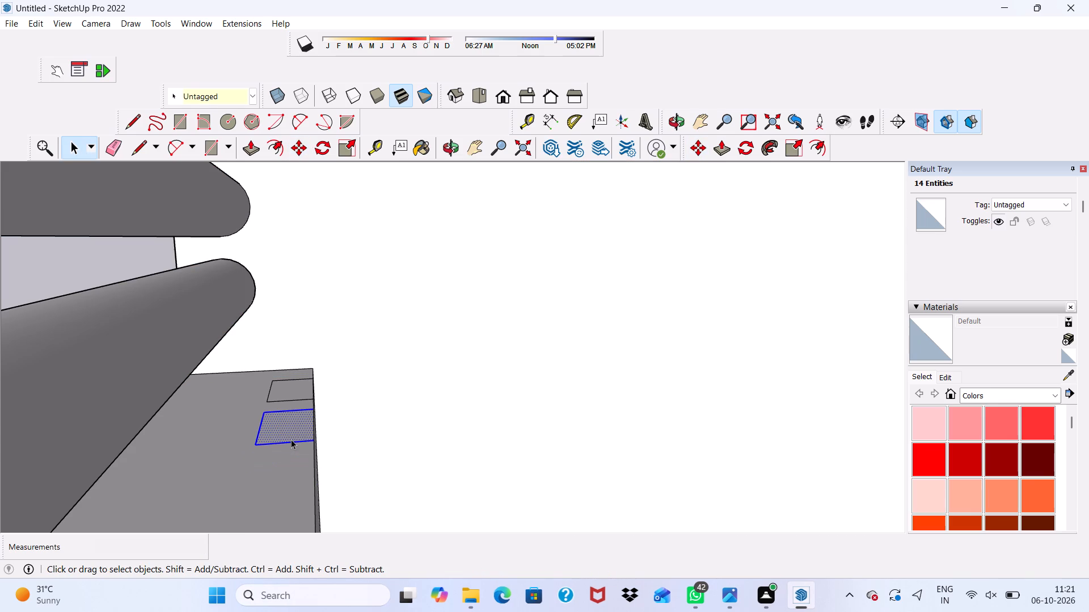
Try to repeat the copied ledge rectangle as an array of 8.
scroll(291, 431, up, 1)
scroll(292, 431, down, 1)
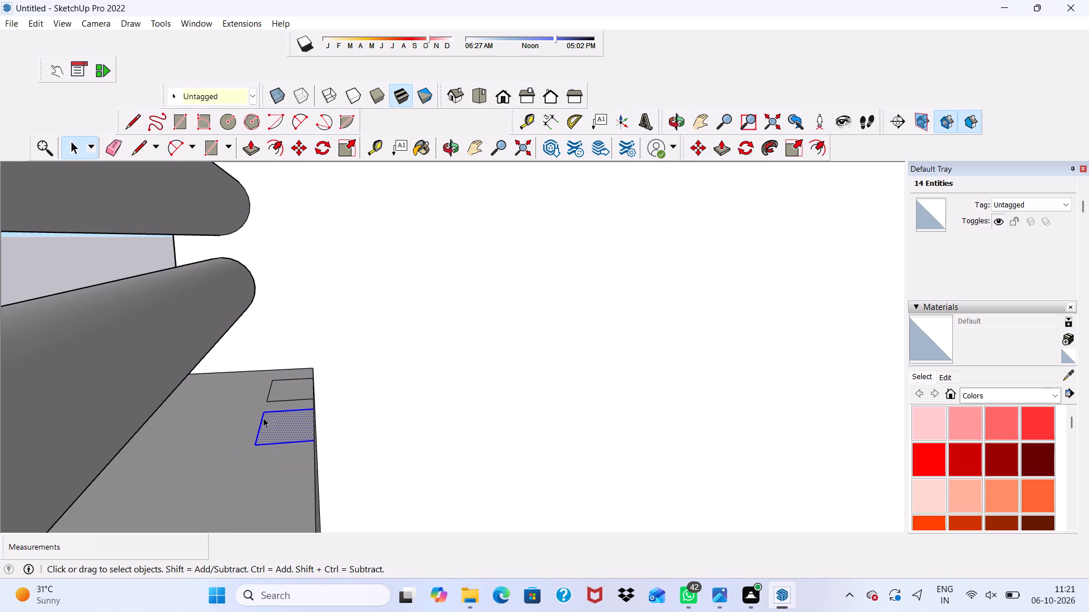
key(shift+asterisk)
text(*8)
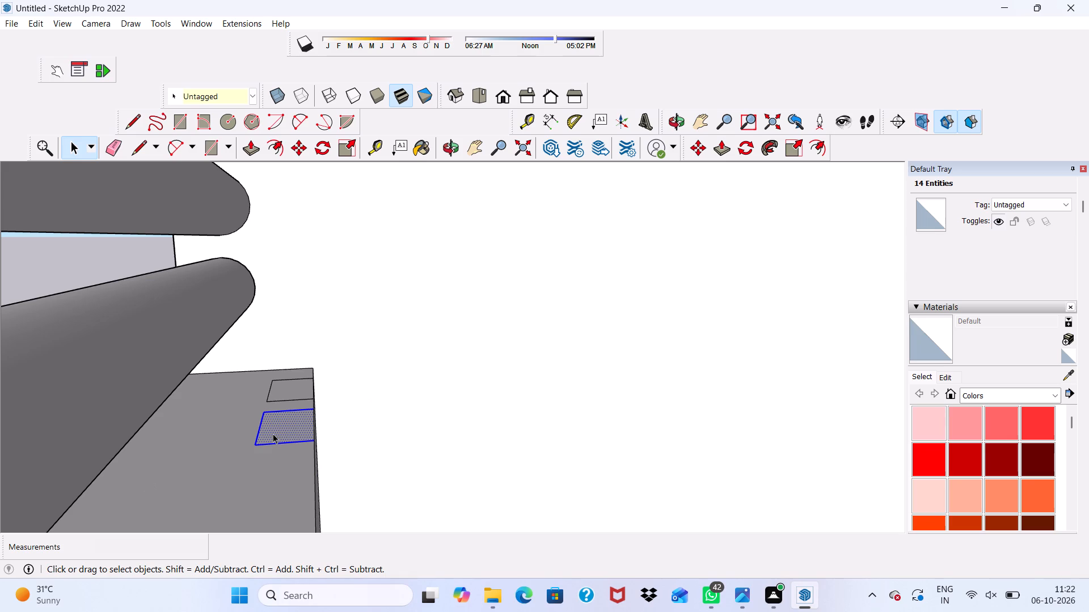
Copy the second ledge rectangle 6 3/4" along the lowest balcony's ledge, away from the side wall, as a third rectangle.
click(273, 433)
click(278, 415)
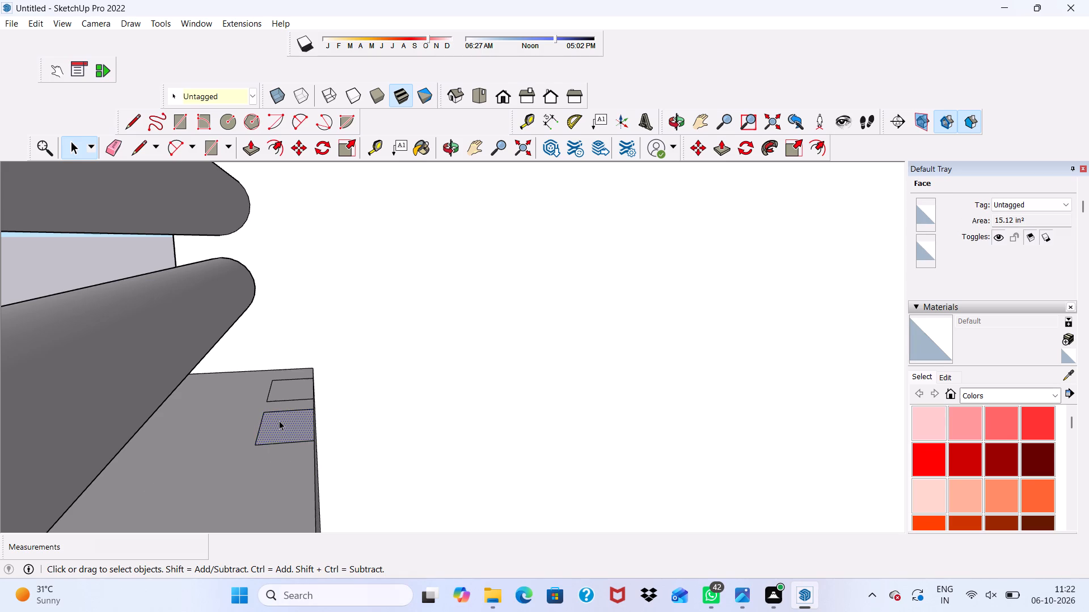
click(279, 420)
double_click(279, 424)
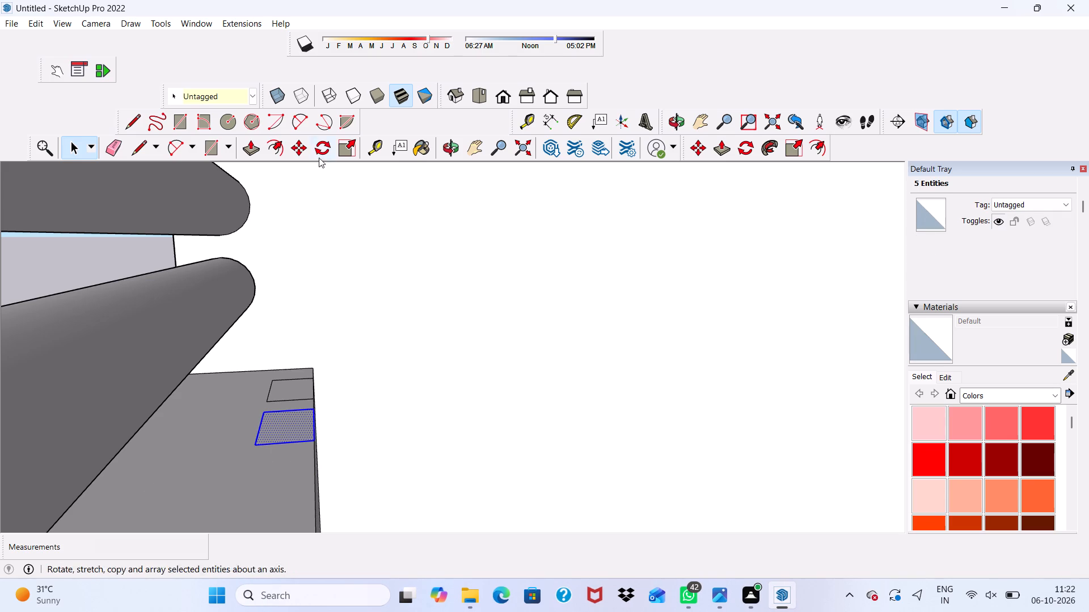
click(294, 151)
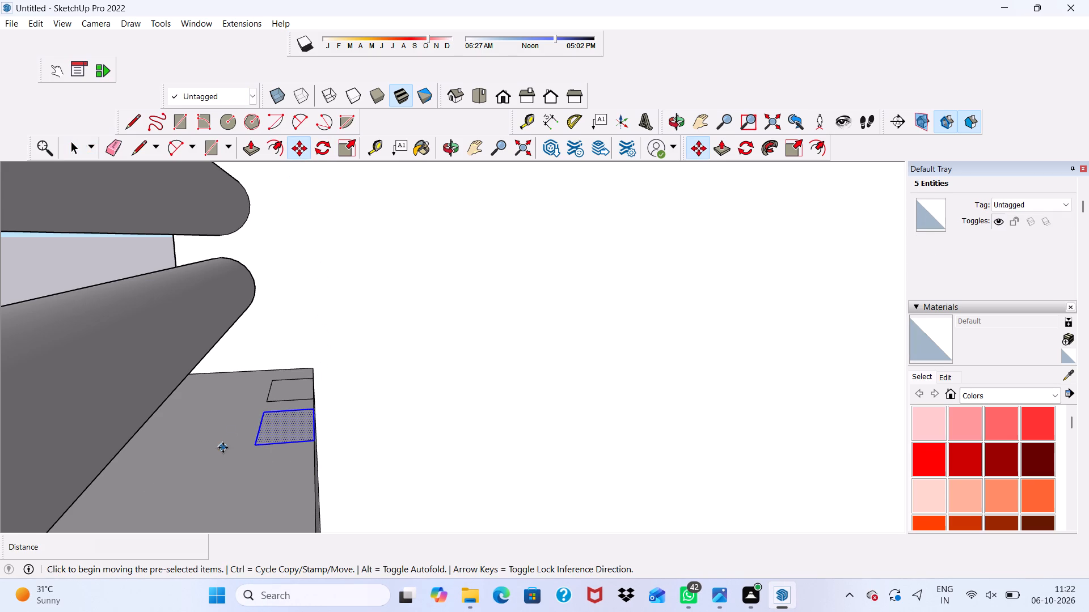
click(271, 437)
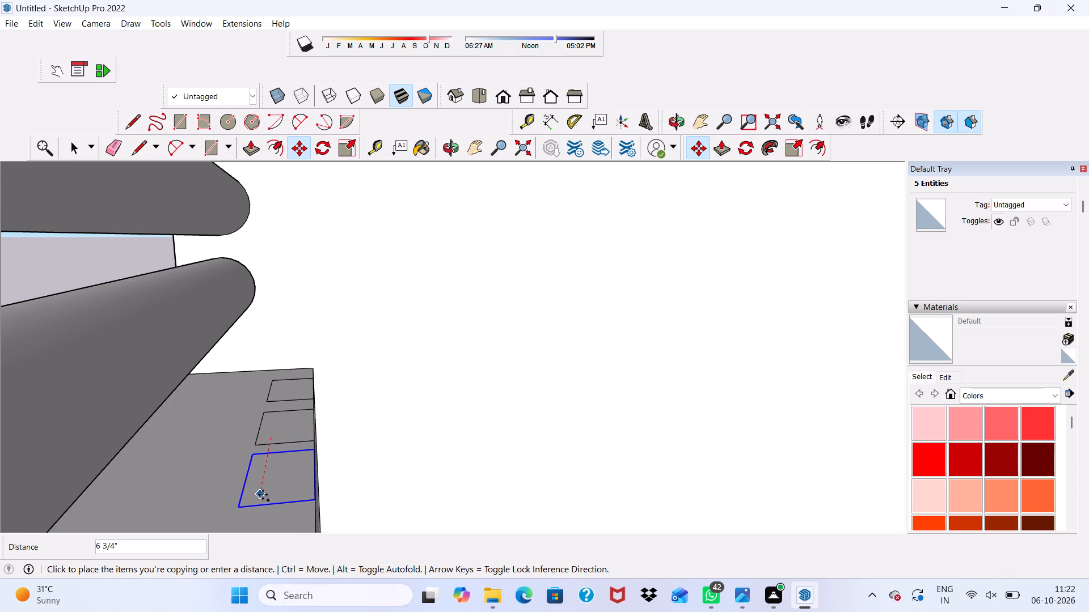
click(263, 495)
Copy the third ledge rectangle another 6 3/4" along the ledge as a fourth one, leaving nothing selected.
click(263, 495)
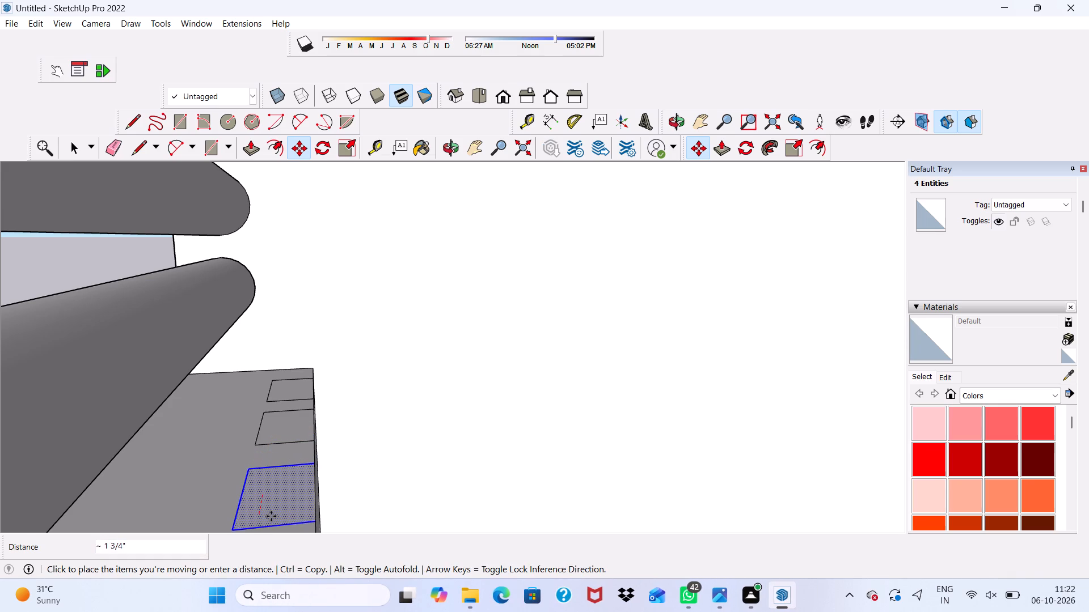
scroll(272, 516, down, 2)
scroll(272, 515, up, 1)
scroll(272, 515, down, 8)
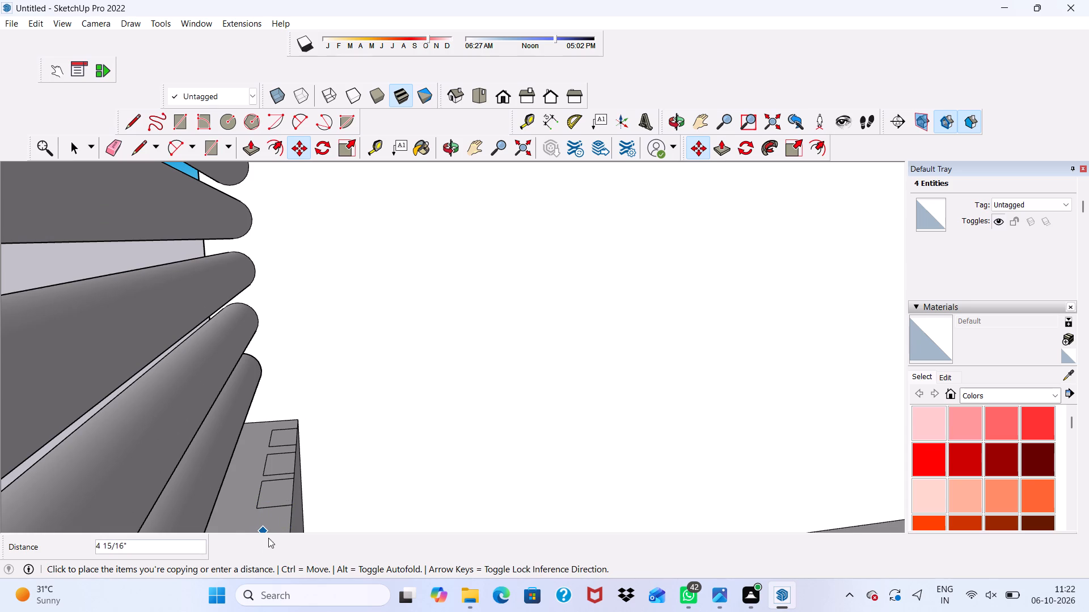
scroll(278, 517, down, 10)
scroll(273, 518, up, 12)
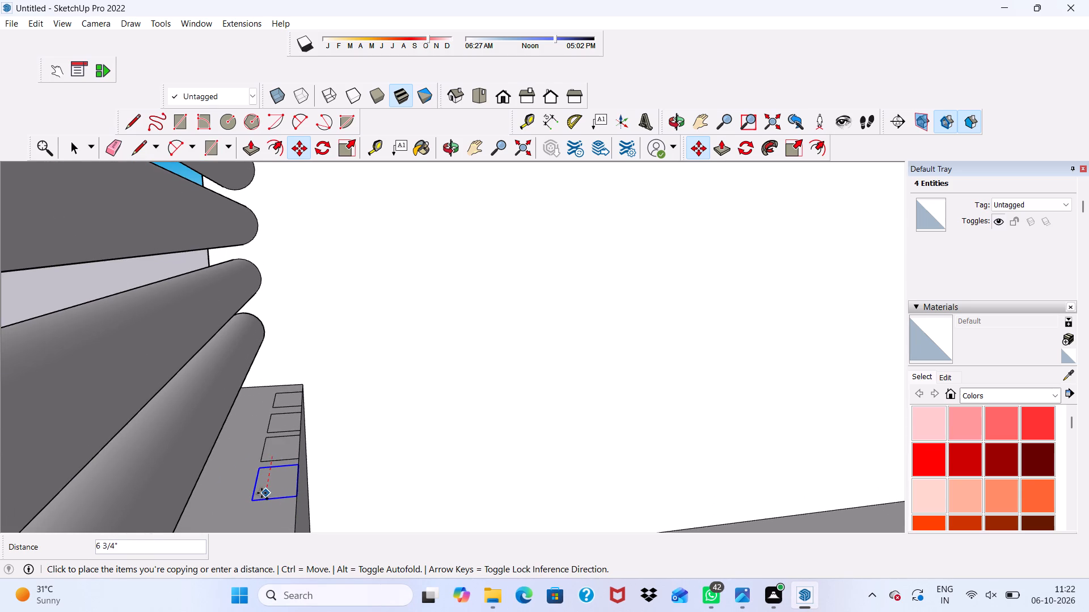
click(261, 493)
scroll(238, 494, down, 3)
scroll(214, 500, up, 1)
scroll(214, 500, down, 8)
key(space)
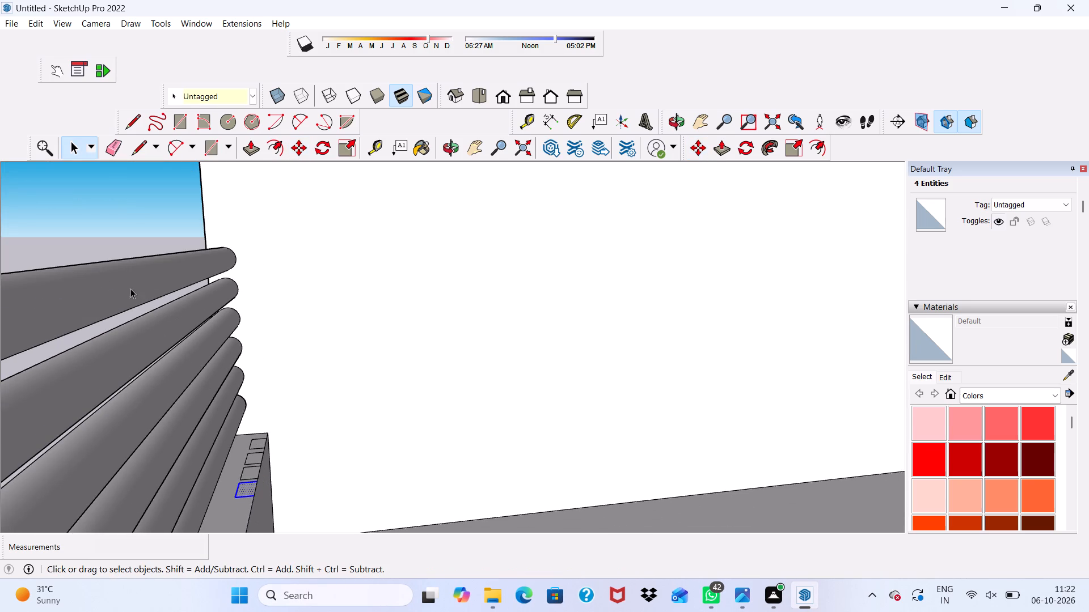
click(101, 257)
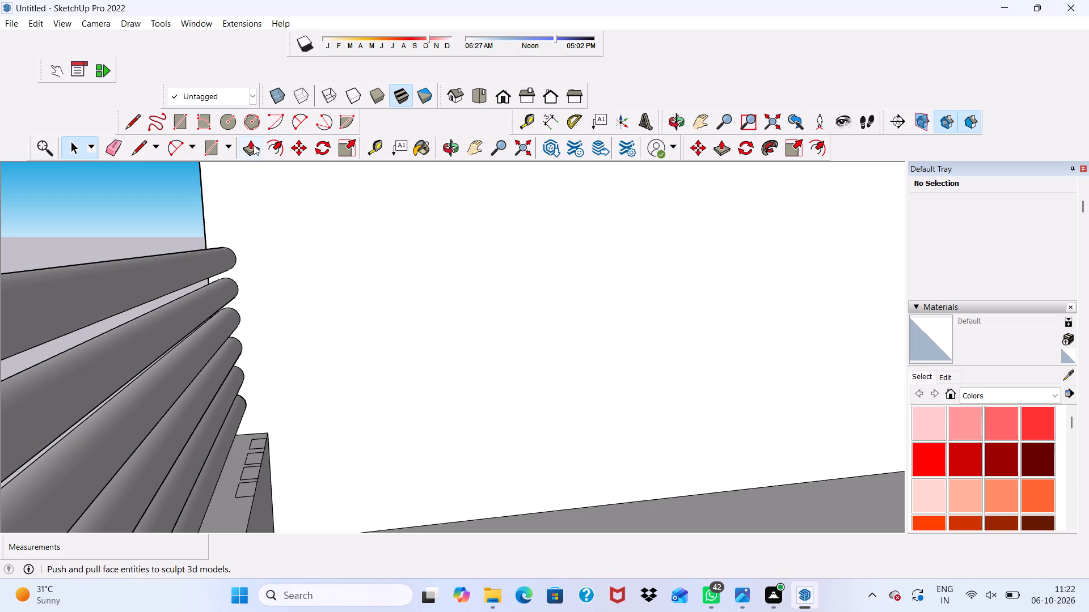
Push/Pull the ledge rectangle nearest the side wall up 7' 1 11/16" to the balcony ceiling, forming a vertical post.
click(254, 145)
scroll(327, 396, up, 4)
click(231, 465)
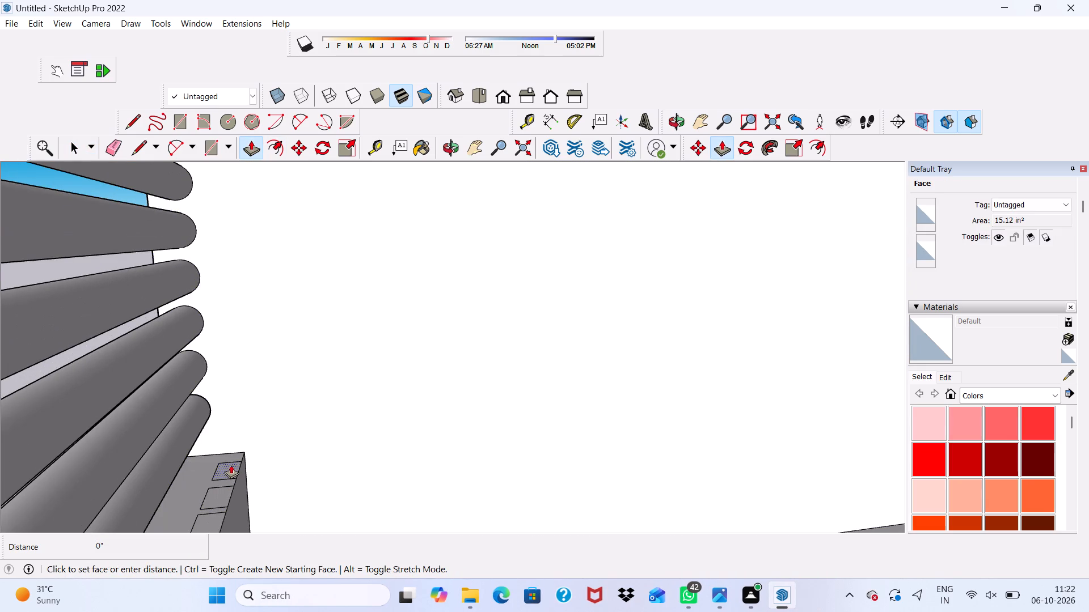
scroll(230, 461, down, 5)
scroll(241, 437, up, 1)
scroll(244, 428, down, 18)
scroll(213, 249, down, 8)
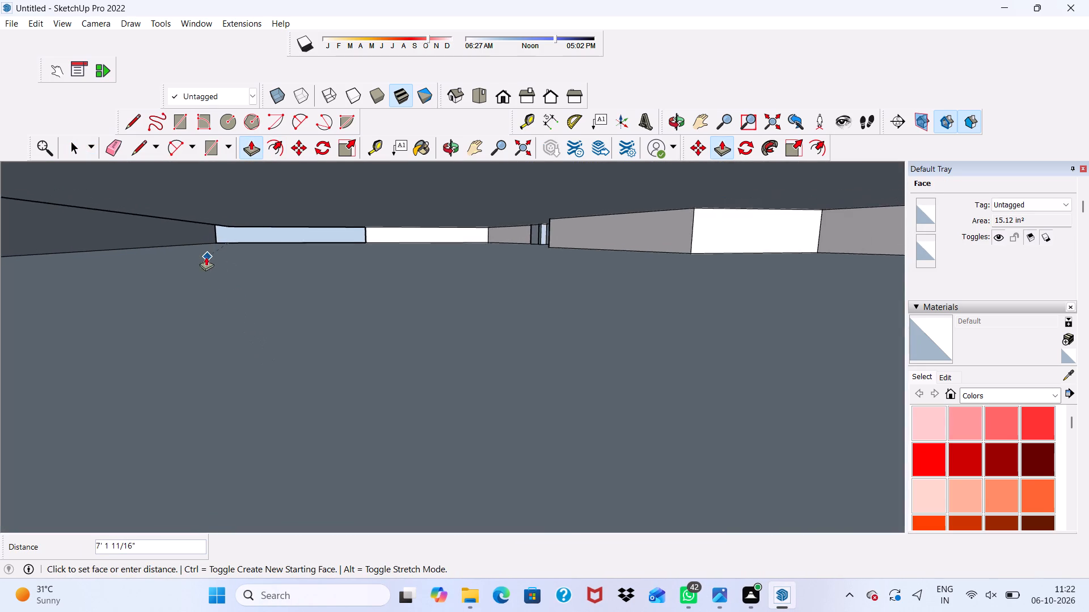
scroll(206, 257, down, 3)
scroll(261, 282, up, 3)
scroll(218, 303, down, 1)
scroll(201, 322, up, 1)
scroll(197, 326, down, 4)
scroll(143, 339, down, 1)
middle_drag(145, 341, 337, 348)
scroll(279, 320, down, 3)
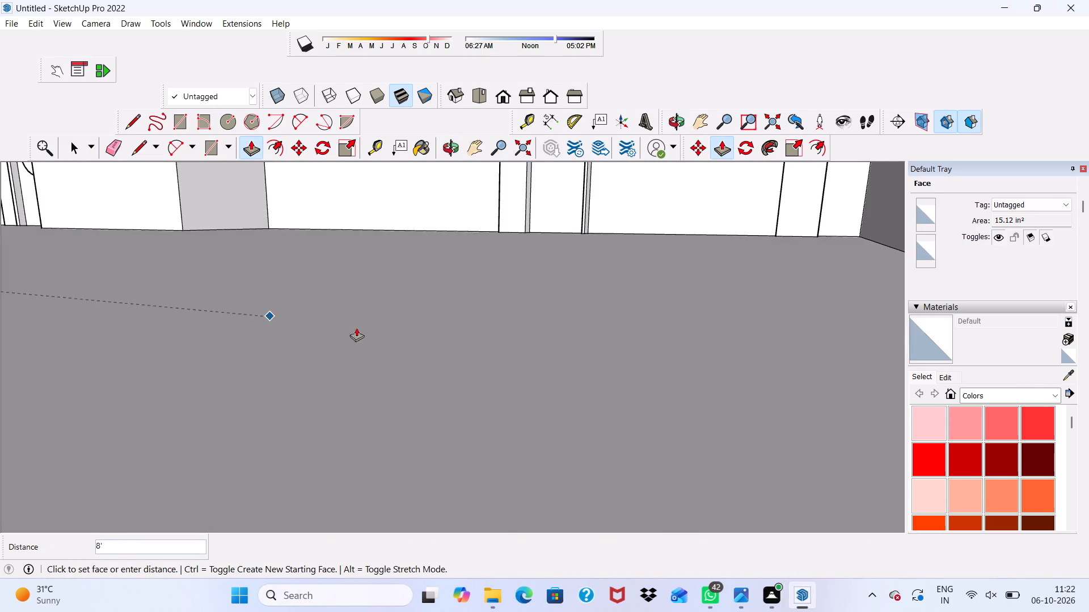
scroll(356, 328, down, 7)
scroll(402, 290, up, 1)
scroll(413, 280, down, 14)
scroll(42, 281, down, 4)
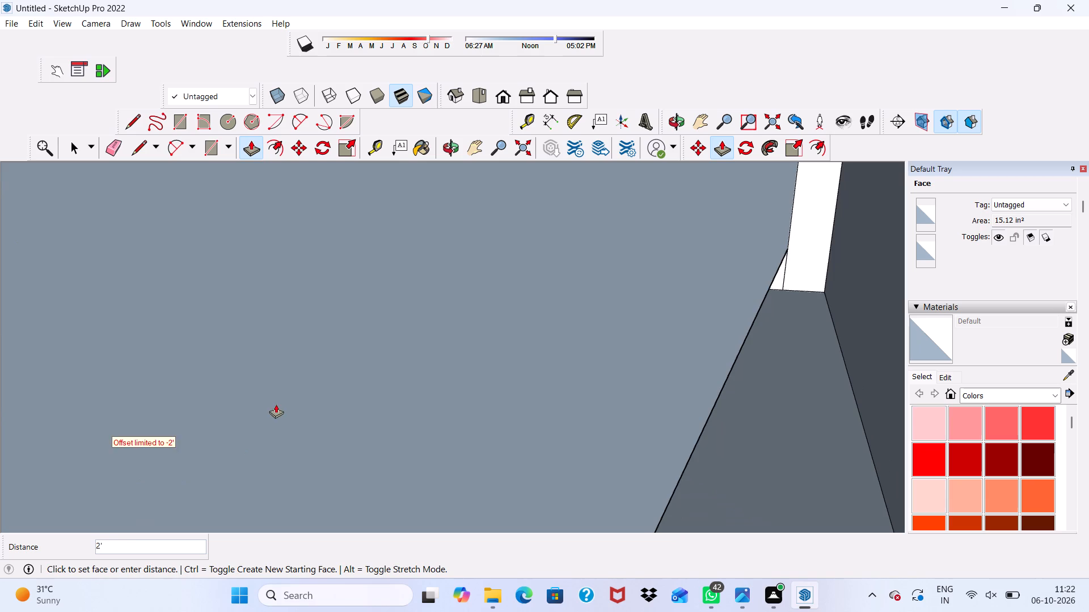
scroll(276, 404, down, 13)
scroll(196, 392, up, 2)
scroll(178, 354, down, 14)
scroll(170, 417, up, 1)
scroll(171, 427, down, 7)
scroll(239, 420, up, 1)
scroll(248, 425, down, 1)
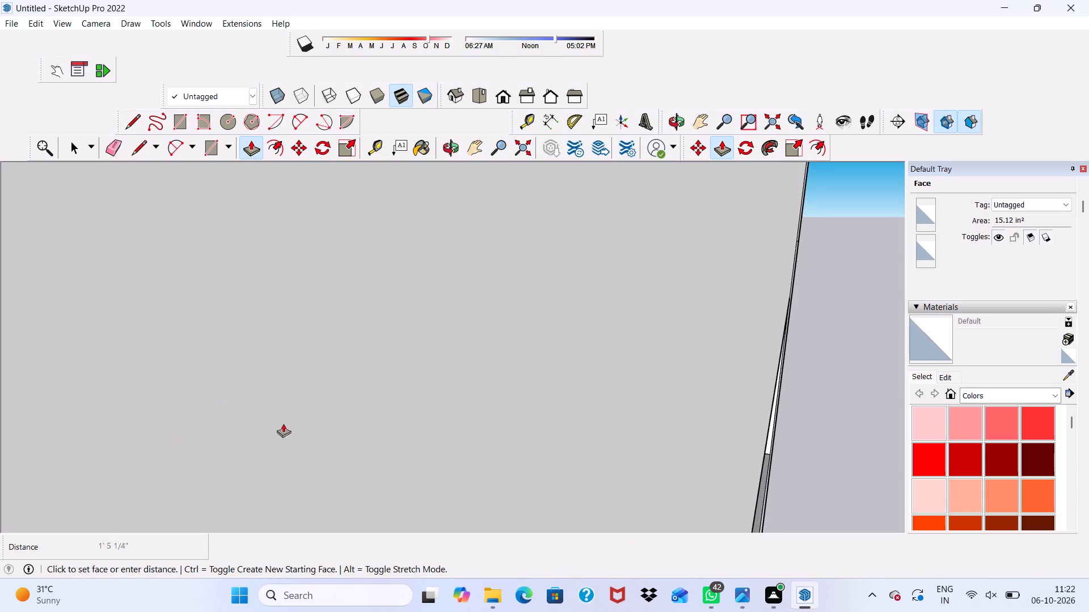
scroll(283, 423, down, 14)
scroll(94, 378, up, 1)
scroll(94, 380, down, 15)
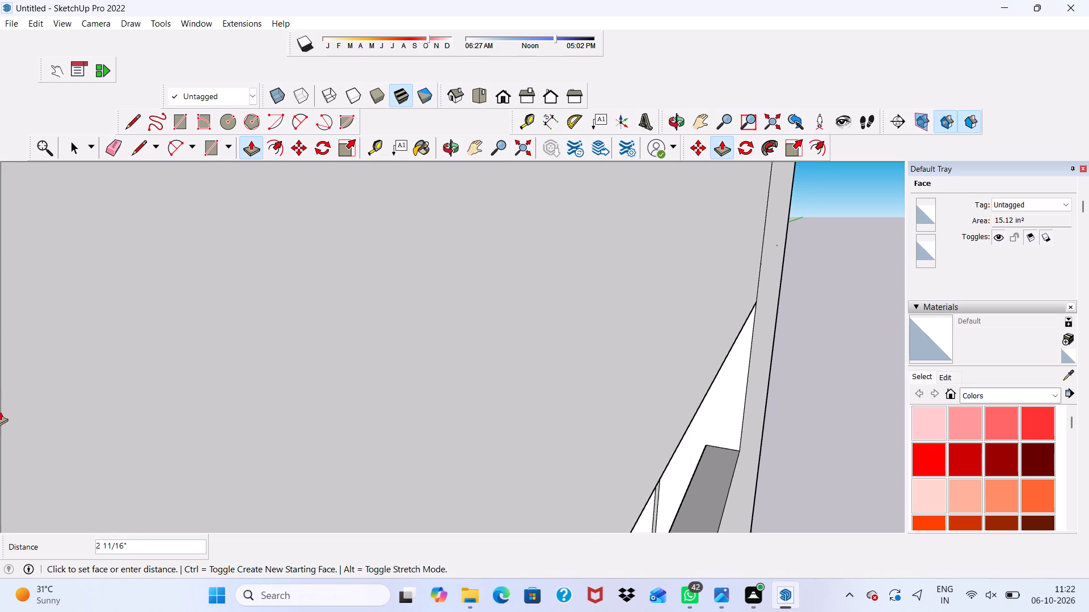
scroll(0, 411, down, 5)
scroll(12, 422, up, 1)
scroll(22, 432, down, 9)
scroll(62, 385, up, 1)
scroll(61, 386, down, 17)
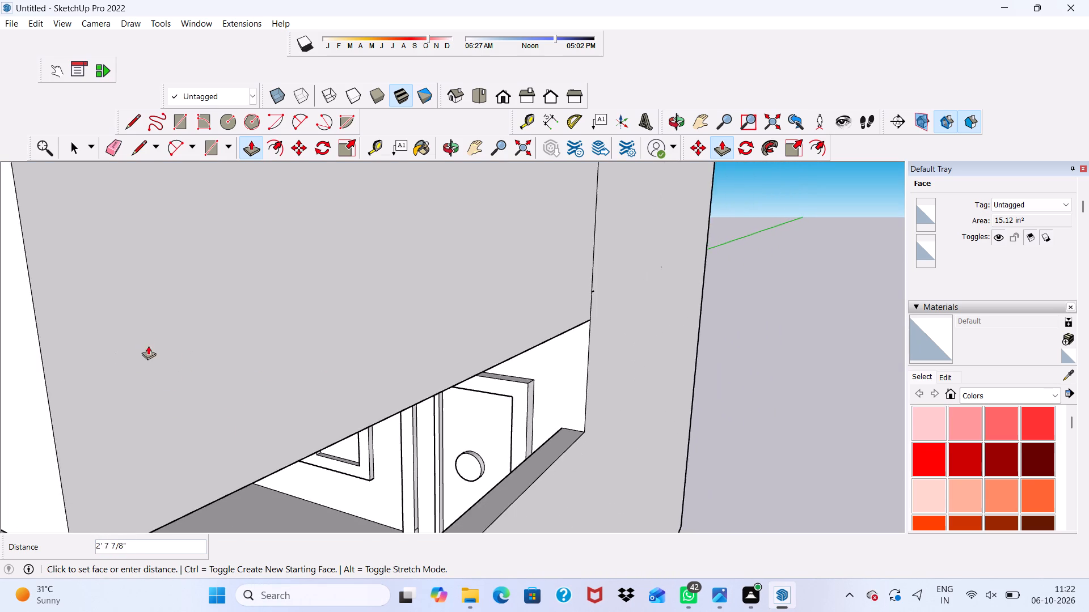
scroll(148, 346, down, 20)
scroll(148, 346, down, 7)
scroll(65, 392, down, 4)
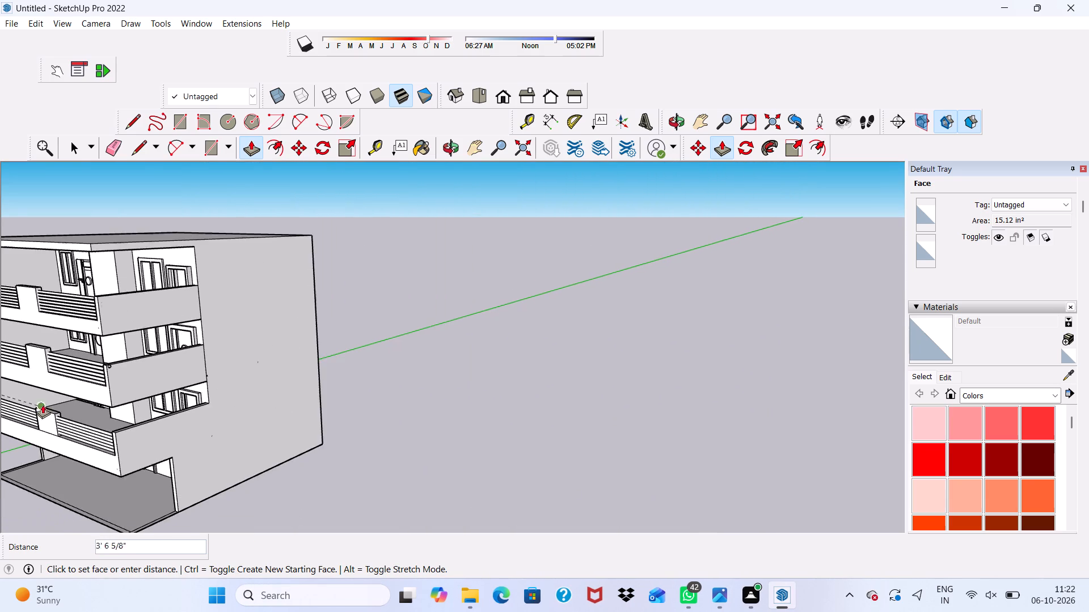
scroll(38, 390, down, 5)
scroll(66, 387, up, 1)
scroll(91, 385, down, 10)
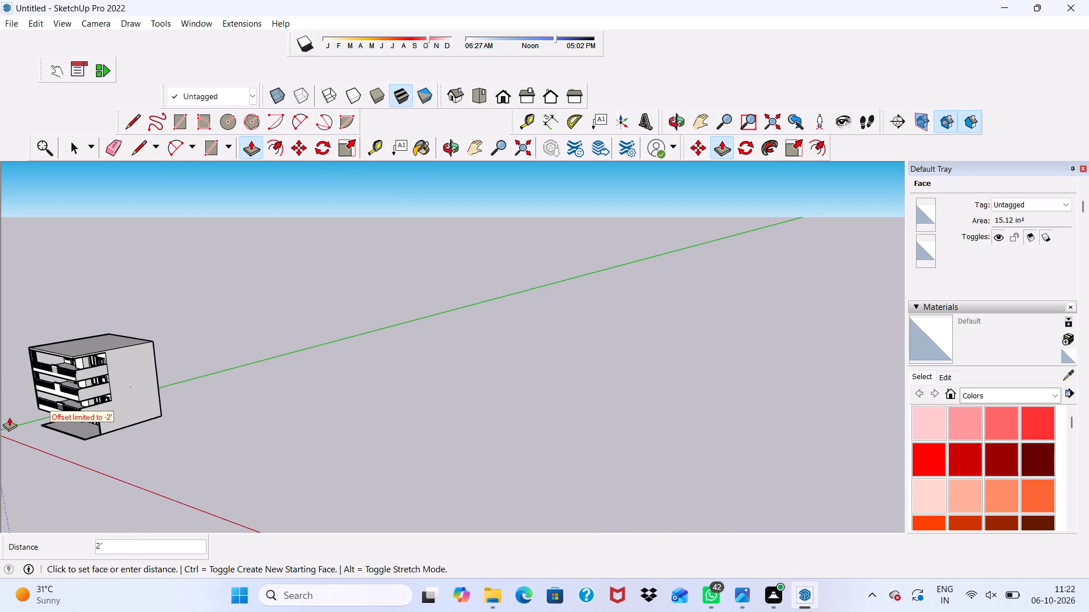
scroll(0, 413, up, 4)
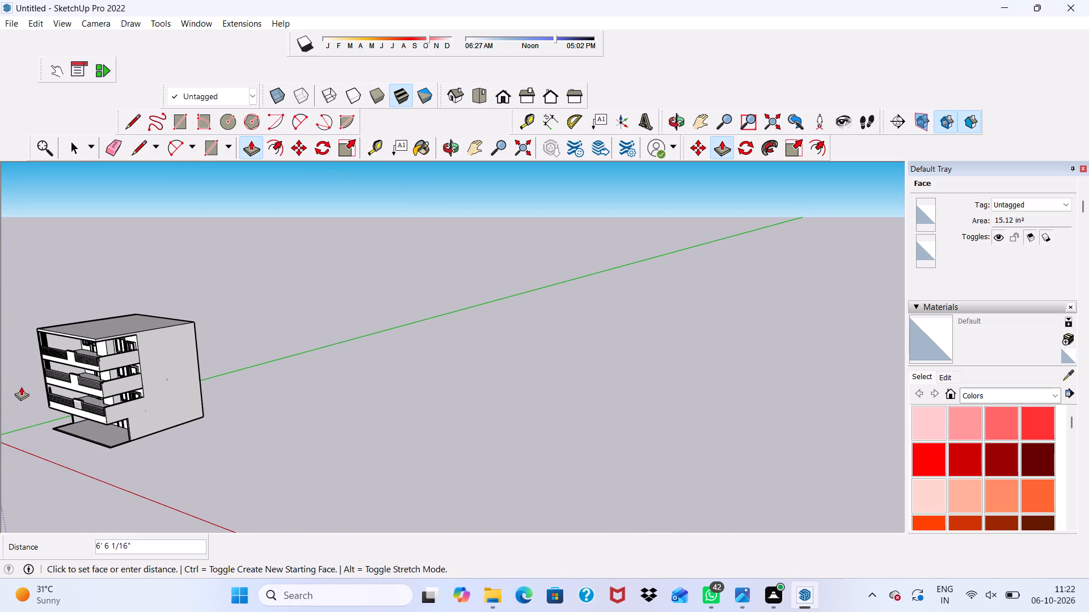
scroll(54, 348, up, 1)
scroll(57, 348, down, 6)
scroll(52, 349, up, 7)
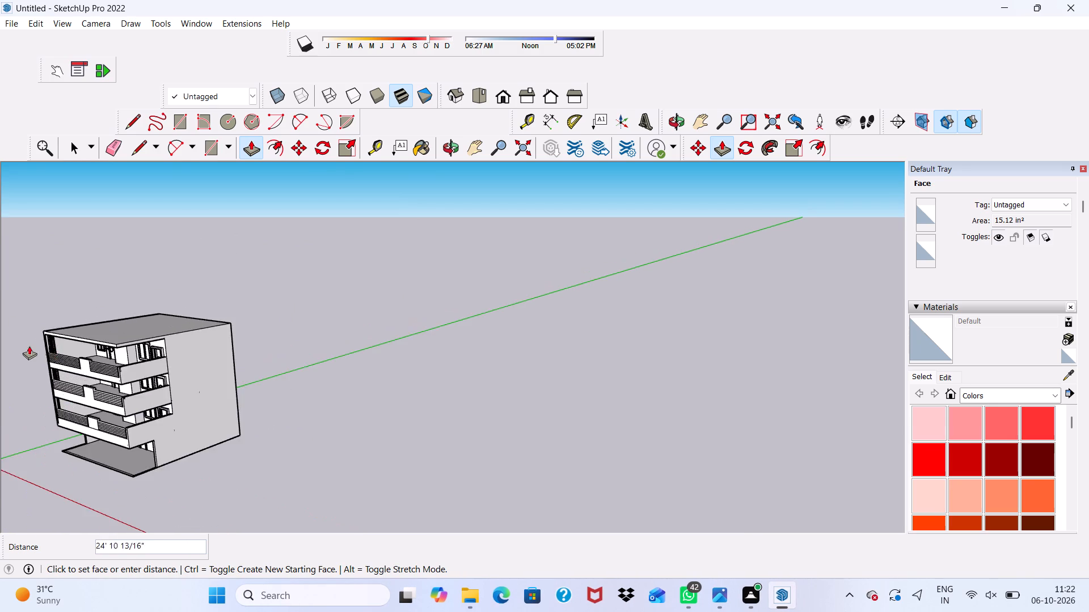
scroll(29, 346, up, 20)
scroll(29, 346, up, 2)
scroll(73, 420, up, 9)
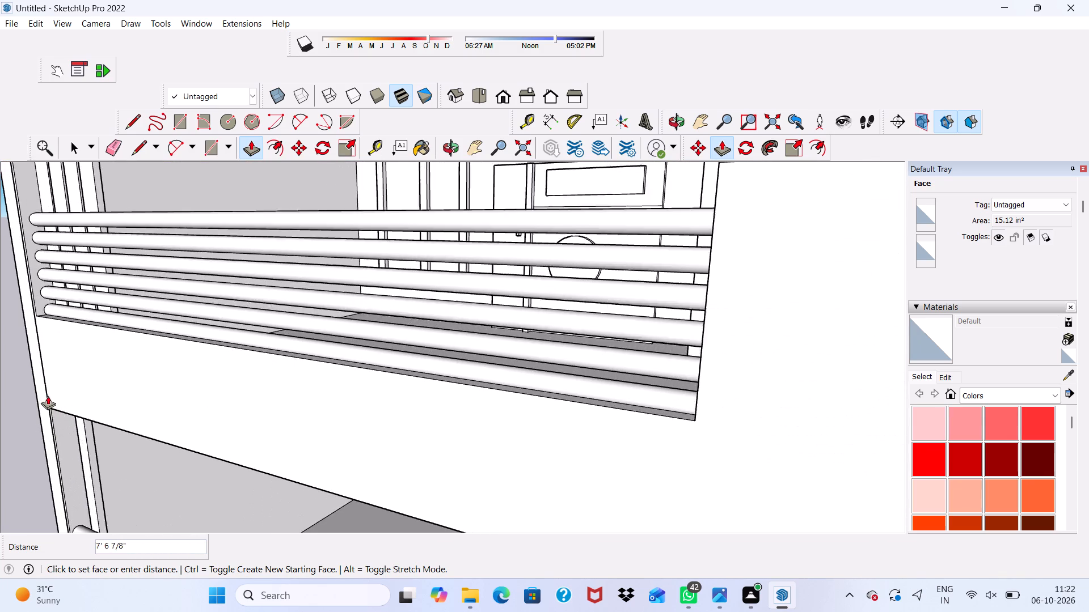
middle_drag(96, 439, 197, 288)
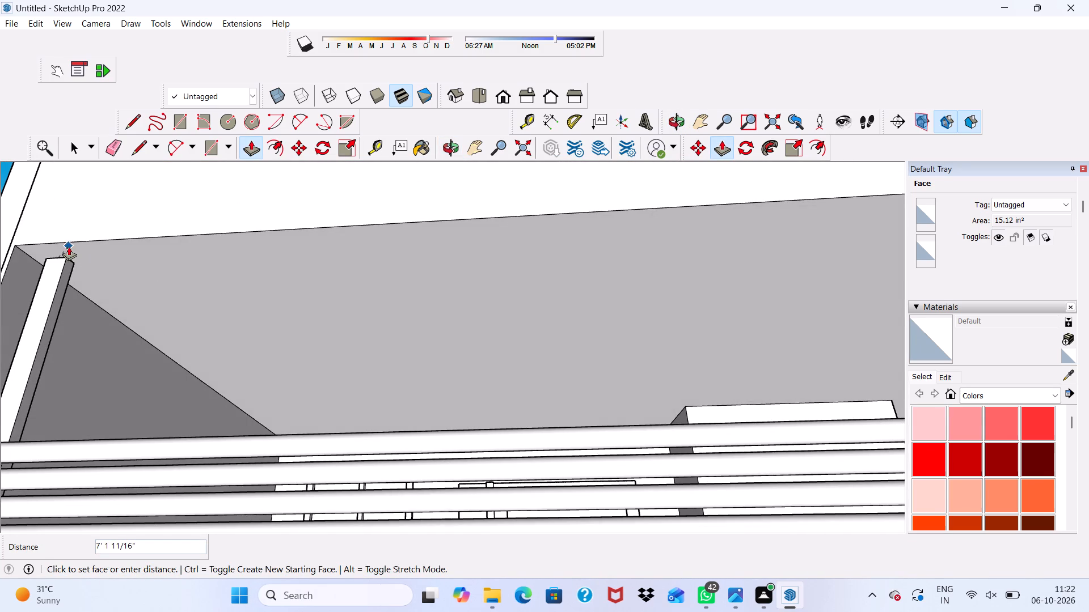
click(67, 246)
Push/Pull the second ledge rectangle from the side wall on the lowest balcony up 7' 1", forming a second vertical post.
scroll(154, 331, down, 3)
middle_drag(152, 342, 0, 421)
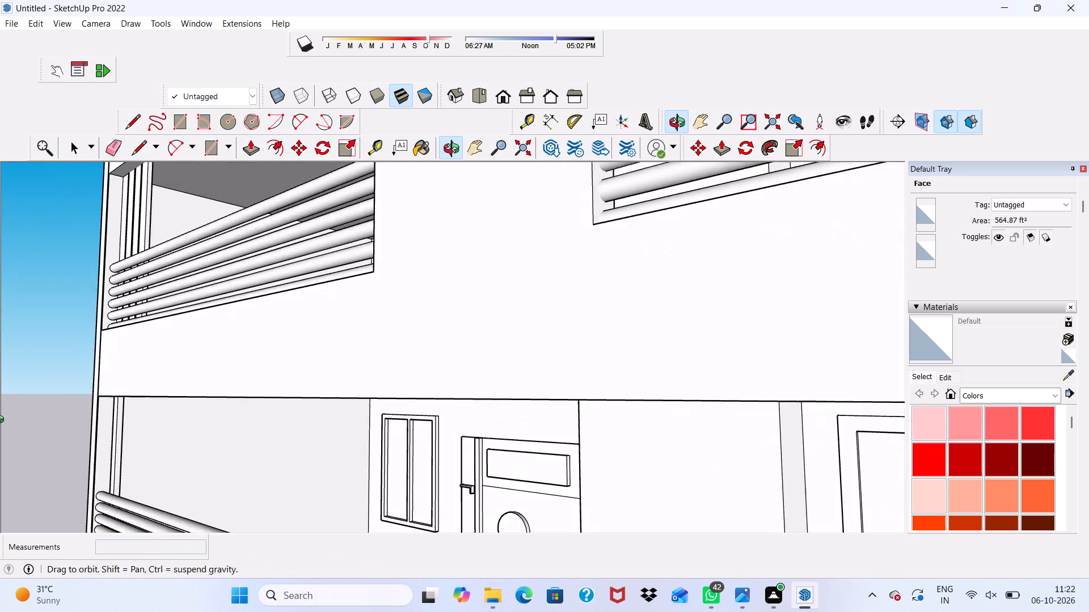
middle_drag(0, 421, 95, 361)
scroll(234, 373, down, 5)
middle_drag(395, 407, 235, 454)
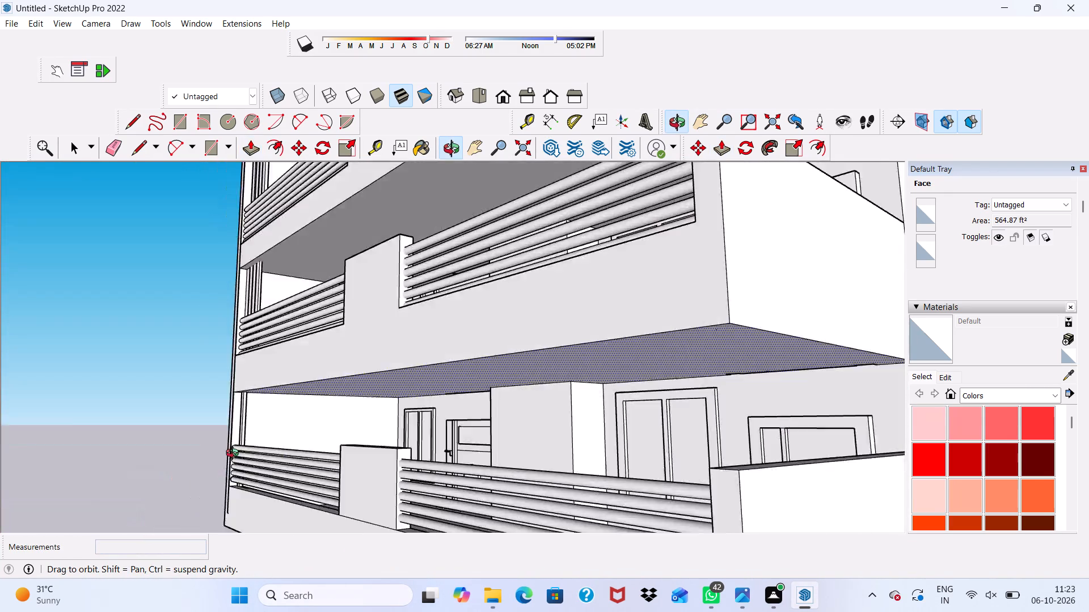
middle_drag(235, 454, 108, 474)
scroll(353, 484, up, 16)
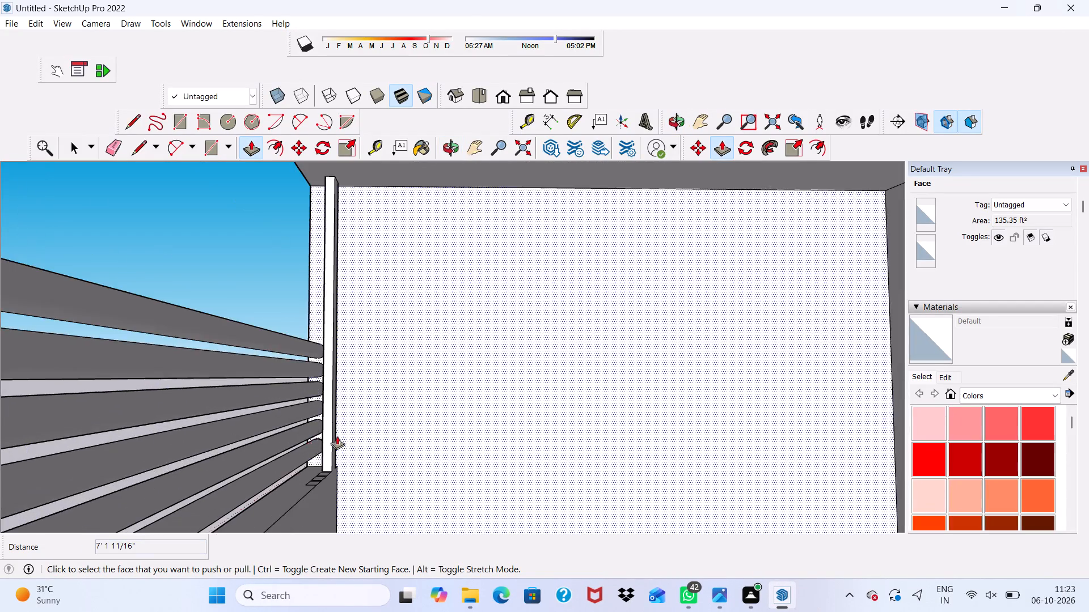
scroll(337, 436, up, 3)
scroll(297, 486, up, 3)
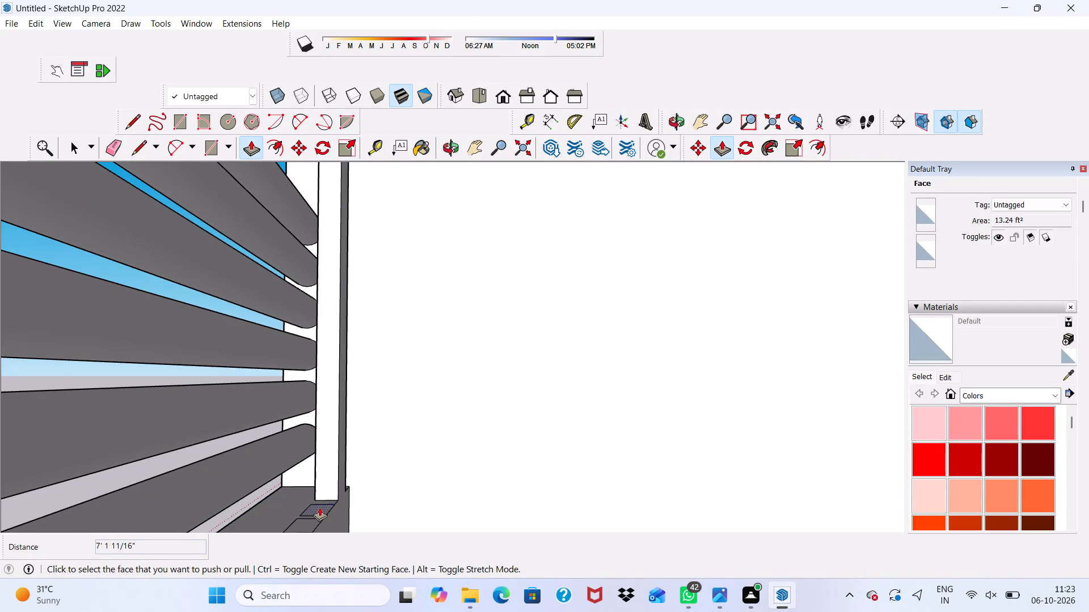
click(320, 507)
scroll(372, 373, down, 5)
scroll(362, 247, up, 1)
scroll(359, 246, down, 17)
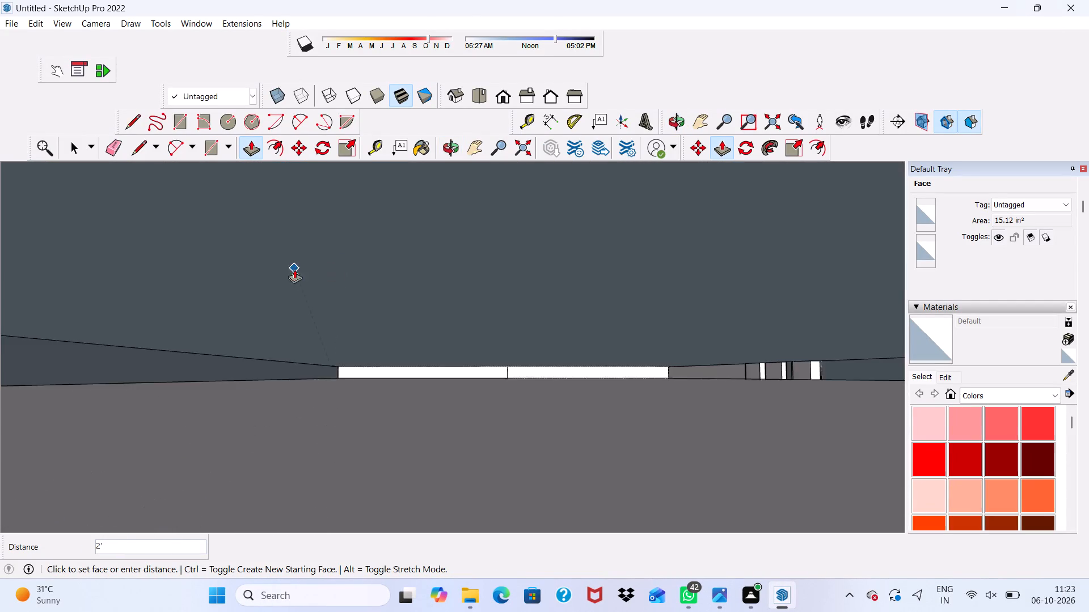
scroll(294, 269, down, 3)
scroll(306, 286, up, 1)
scroll(308, 253, down, 20)
scroll(308, 253, down, 4)
scroll(329, 331, up, 1)
scroll(330, 334, down, 11)
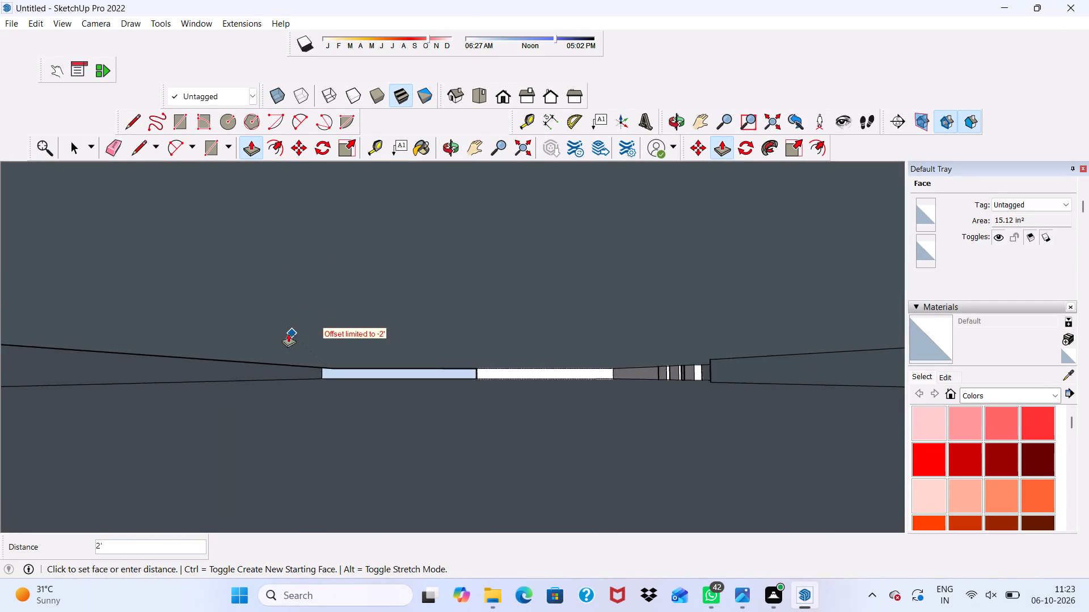
scroll(288, 333, down, 10)
scroll(231, 219, up, 1)
scroll(231, 221, down, 9)
scroll(252, 323, down, 2)
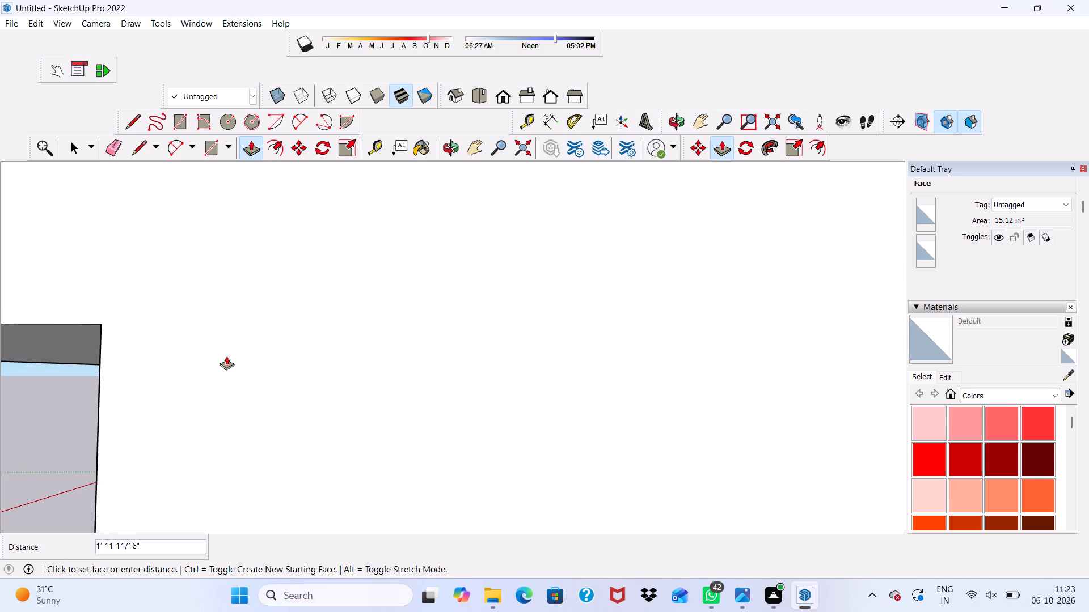
scroll(226, 356, up, 3)
scroll(226, 356, down, 5)
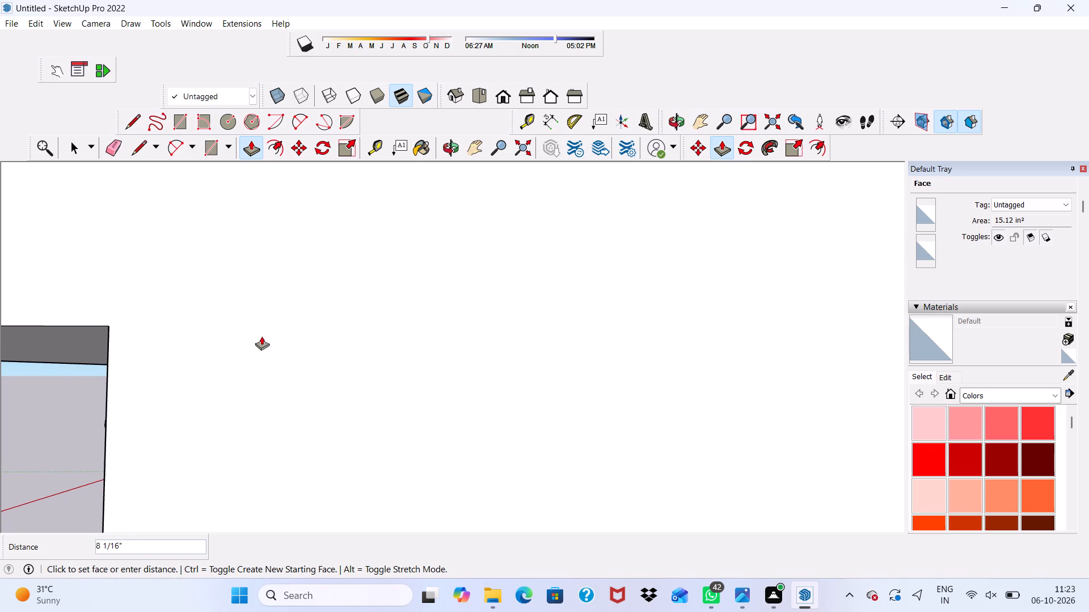
scroll(261, 336, down, 7)
scroll(288, 368, up, 1)
scroll(296, 368, down, 5)
scroll(188, 362, down, 13)
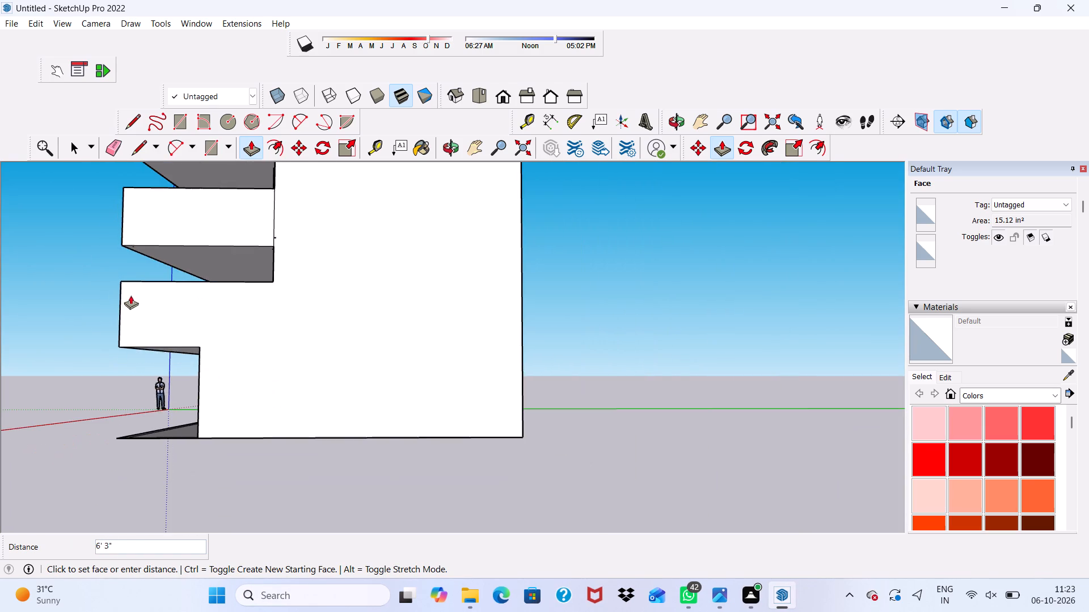
middle_drag(172, 297, 455, 355)
scroll(234, 292, up, 4)
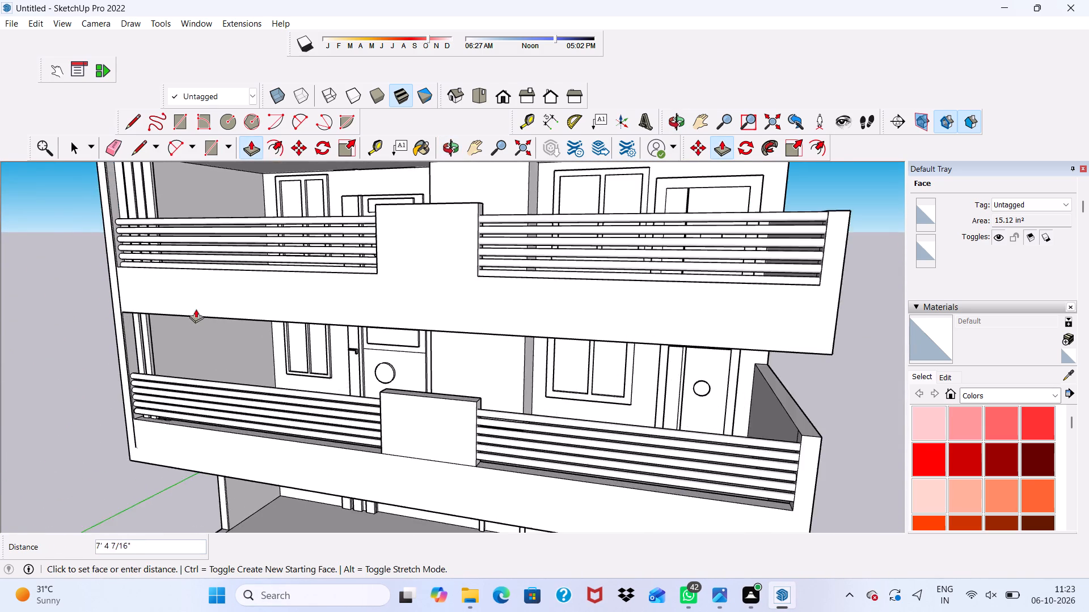
scroll(196, 309, up, 4)
scroll(151, 326, up, 5)
click(145, 304)
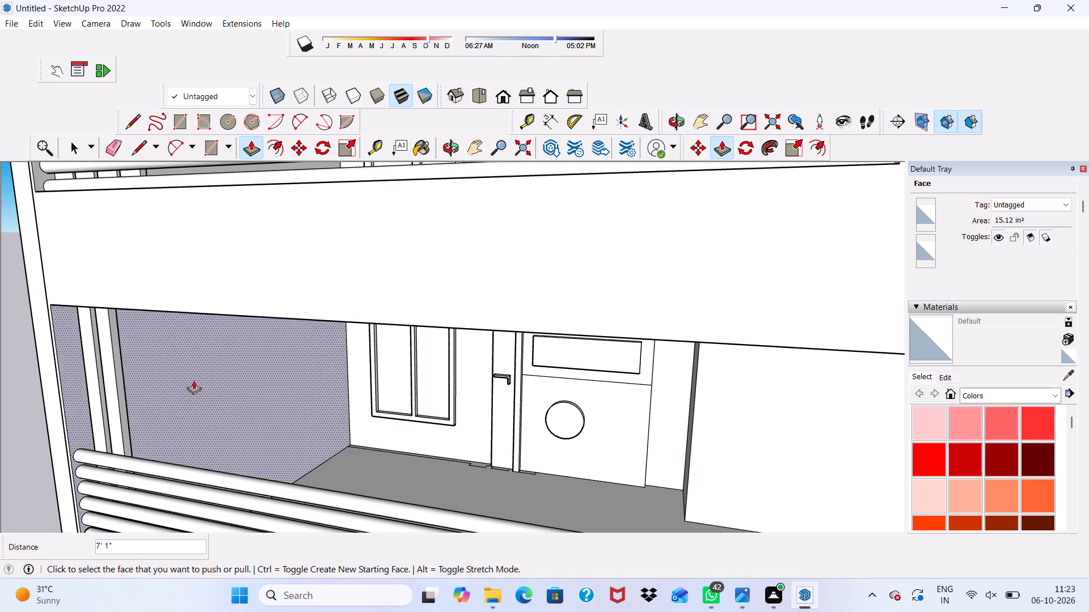
Push/Pull the third ledge rectangle from the side wall up 7' 1 11/16" to the balcony ceiling as a third vertical post.
middle_drag(277, 380, 37, 334)
scroll(132, 403, up, 7)
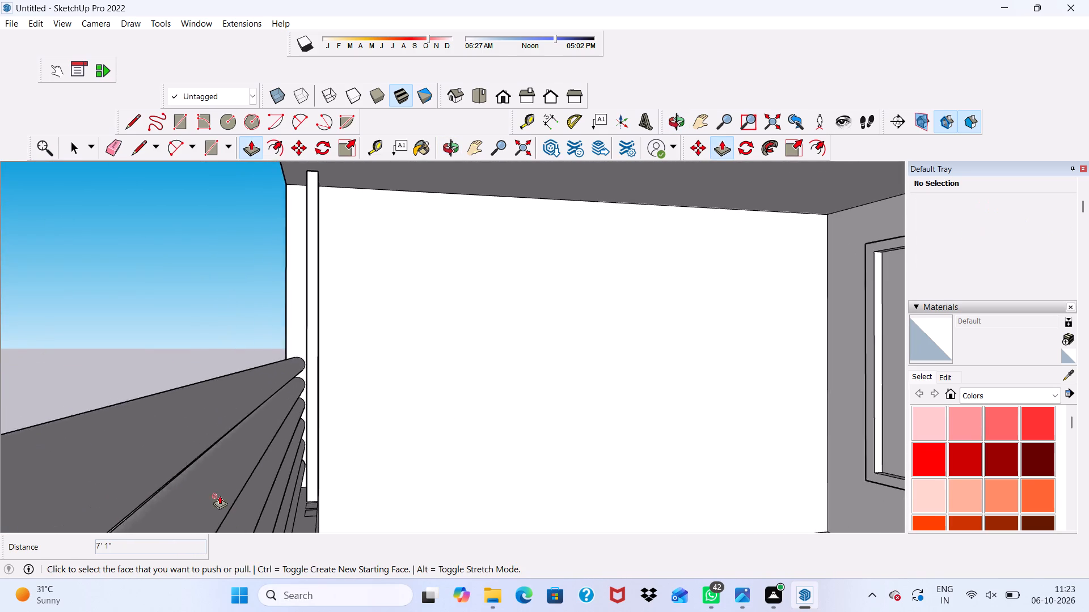
scroll(220, 495, up, 16)
click(294, 509)
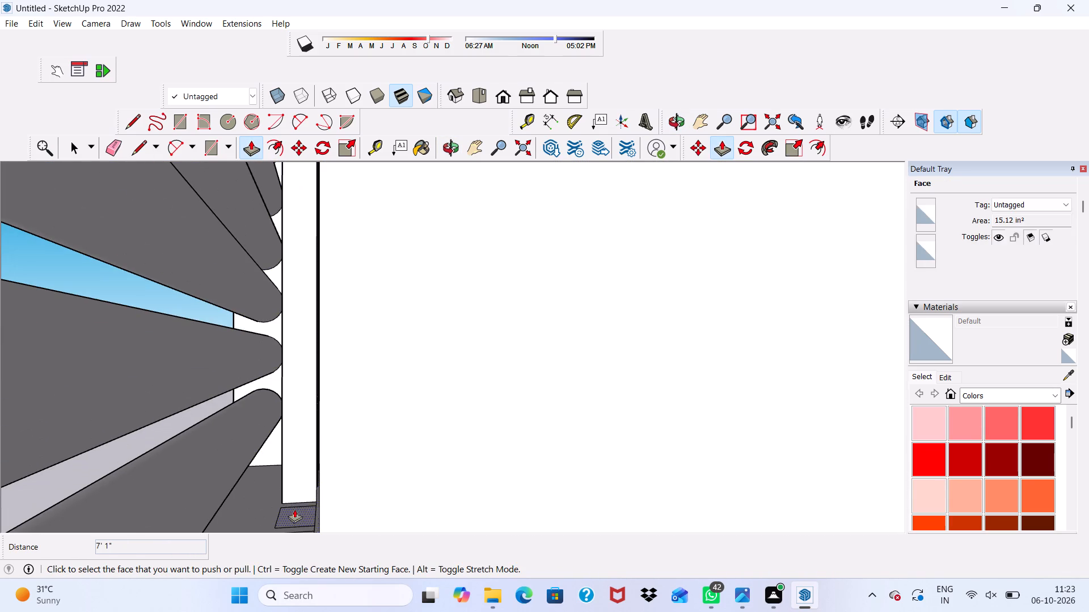
scroll(278, 487, down, 5)
scroll(248, 267, down, 3)
scroll(249, 267, up, 1)
scroll(249, 267, down, 16)
scroll(289, 269, up, 1)
scroll(289, 269, down, 4)
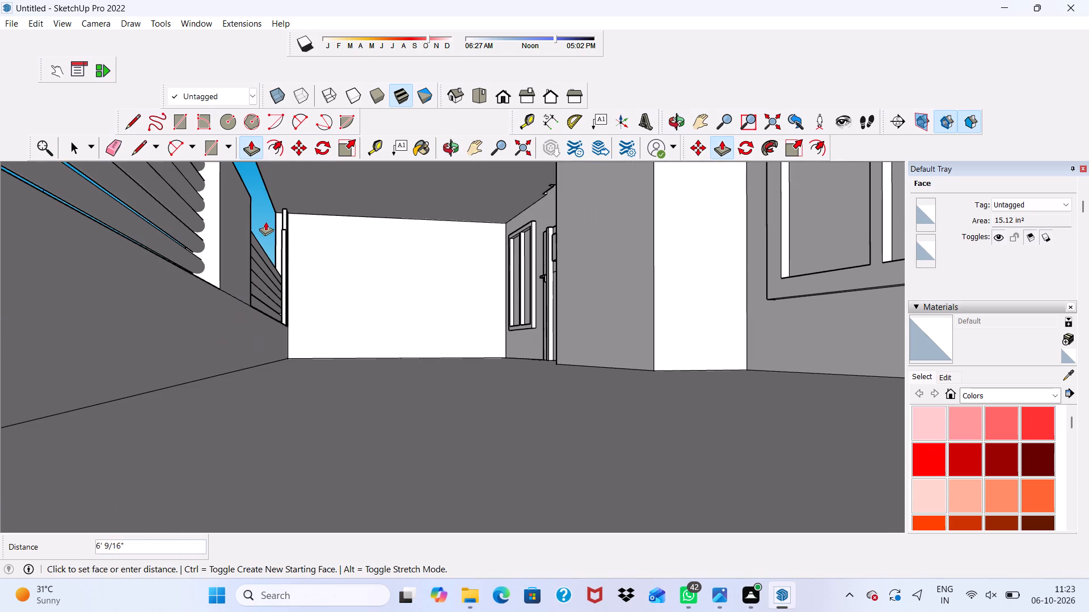
click(275, 176)
Push/Pull the fourth ledge rectangle, farthest from the side wall, up 7' 5 9/16" as the fourth vertical post of the lowest balcony.
scroll(277, 297, up, 8)
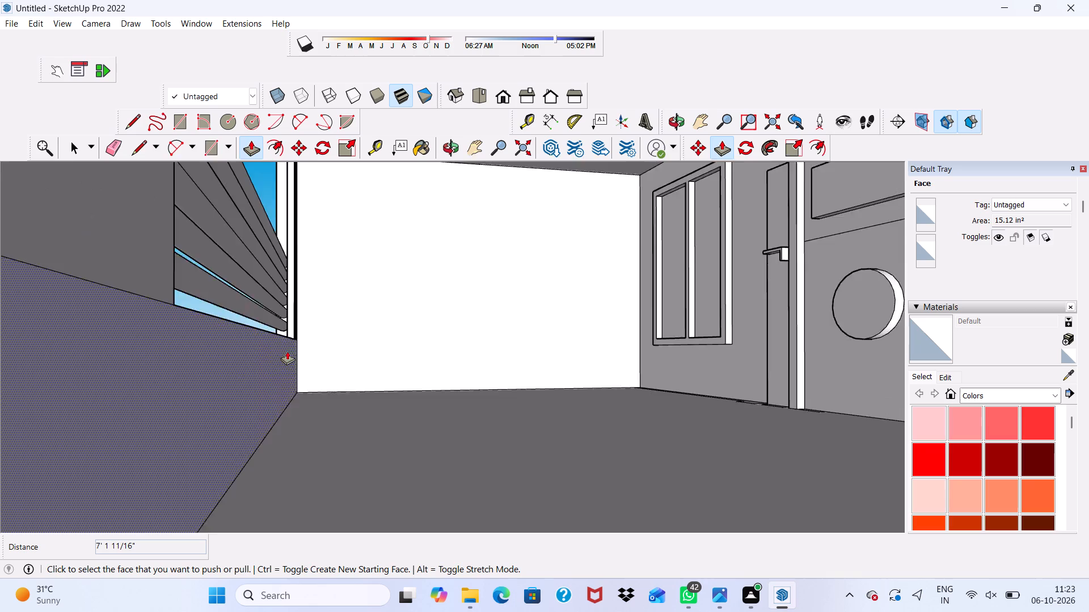
scroll(287, 351, up, 7)
middle_drag(294, 315, 217, 397)
scroll(261, 384, up, 9)
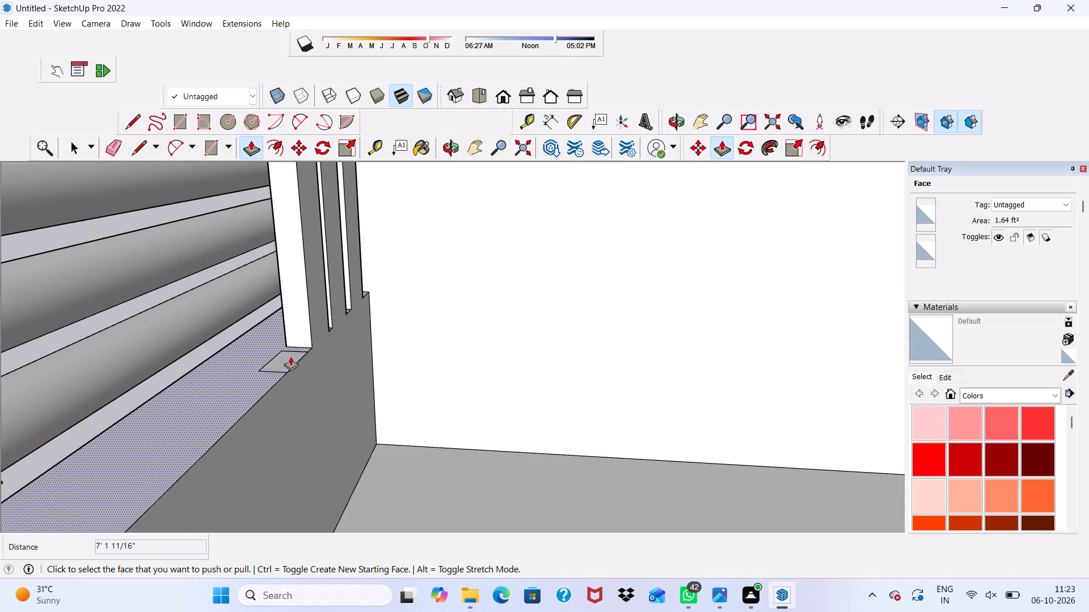
scroll(290, 356, up, 3)
click(289, 358)
scroll(262, 298, down, 11)
scroll(235, 254, down, 5)
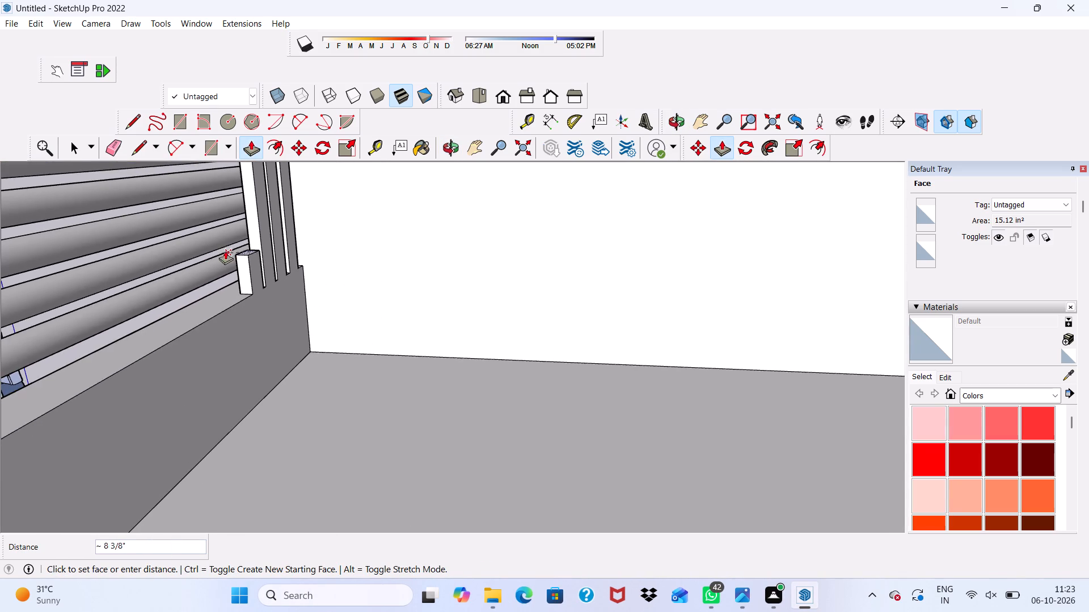
scroll(226, 280, down, 8)
scroll(231, 294, up, 1)
scroll(233, 296, down, 5)
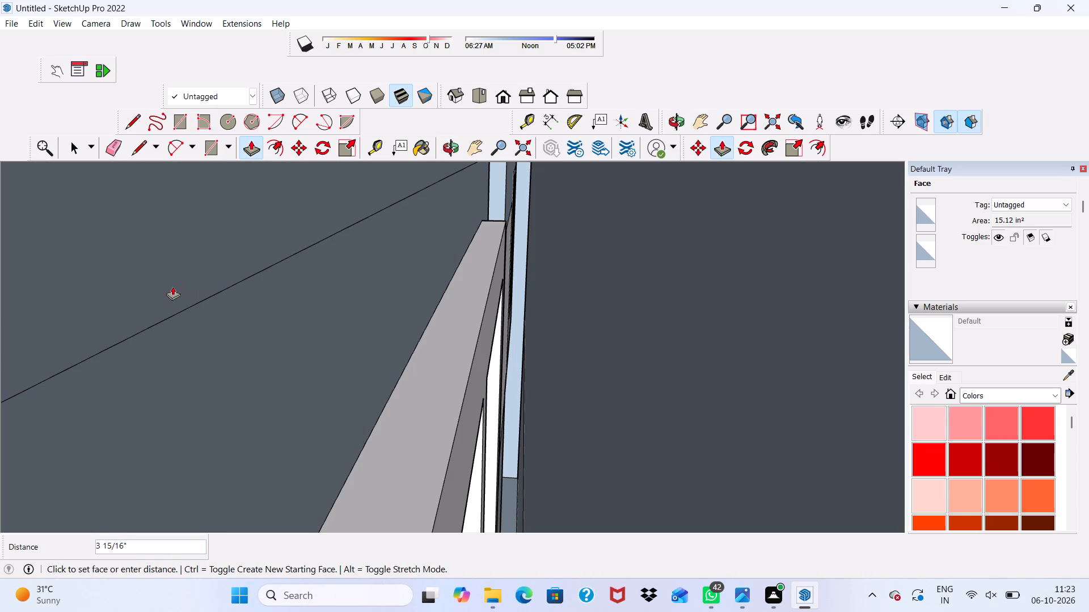
scroll(118, 263, down, 11)
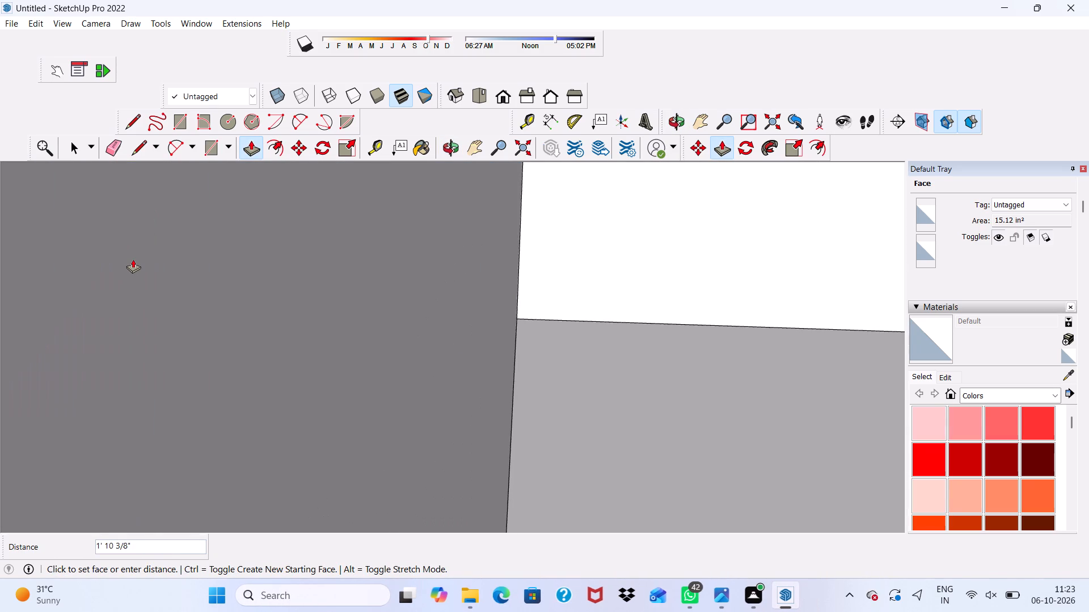
scroll(133, 259, down, 5)
scroll(39, 311, up, 1)
scroll(39, 311, down, 2)
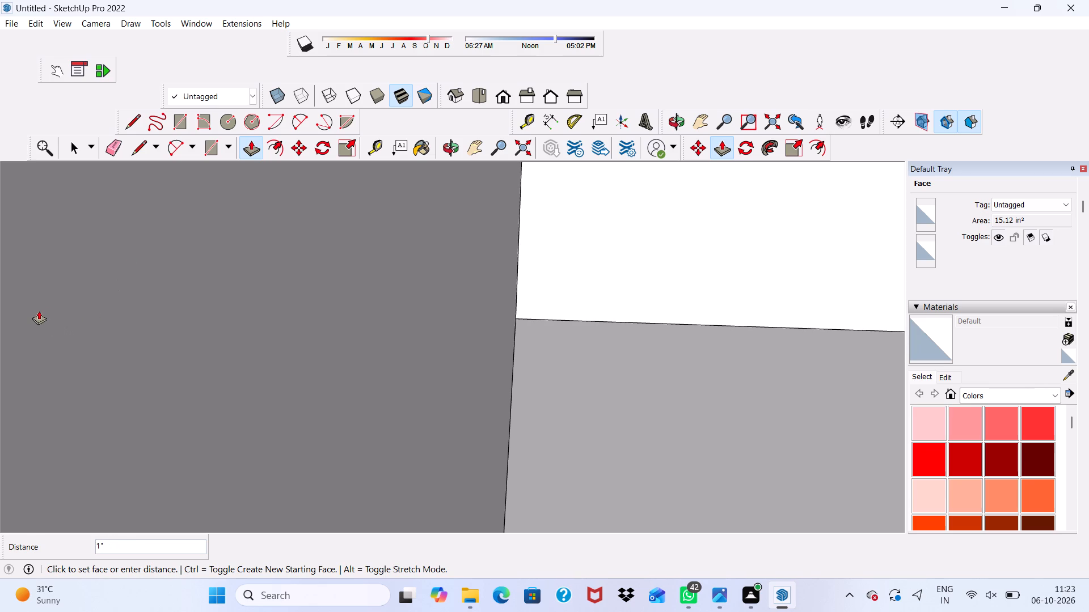
scroll(39, 311, down, 1)
scroll(100, 290, down, 18)
scroll(211, 392, up, 1)
scroll(220, 394, down, 3)
scroll(212, 392, up, 1)
scroll(212, 402, down, 3)
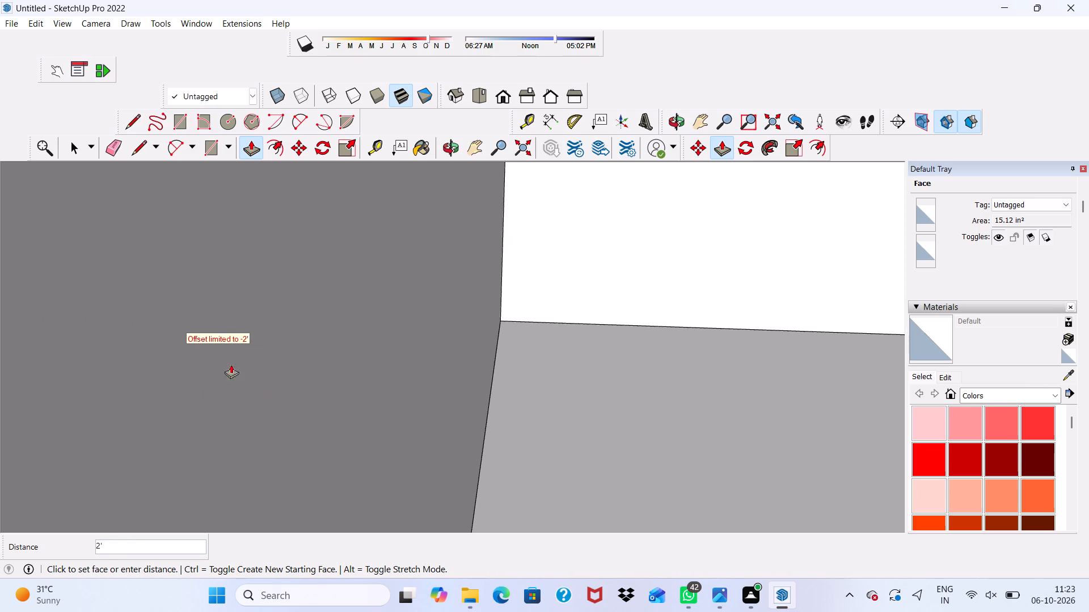
scroll(231, 364, down, 20)
scroll(231, 364, down, 5)
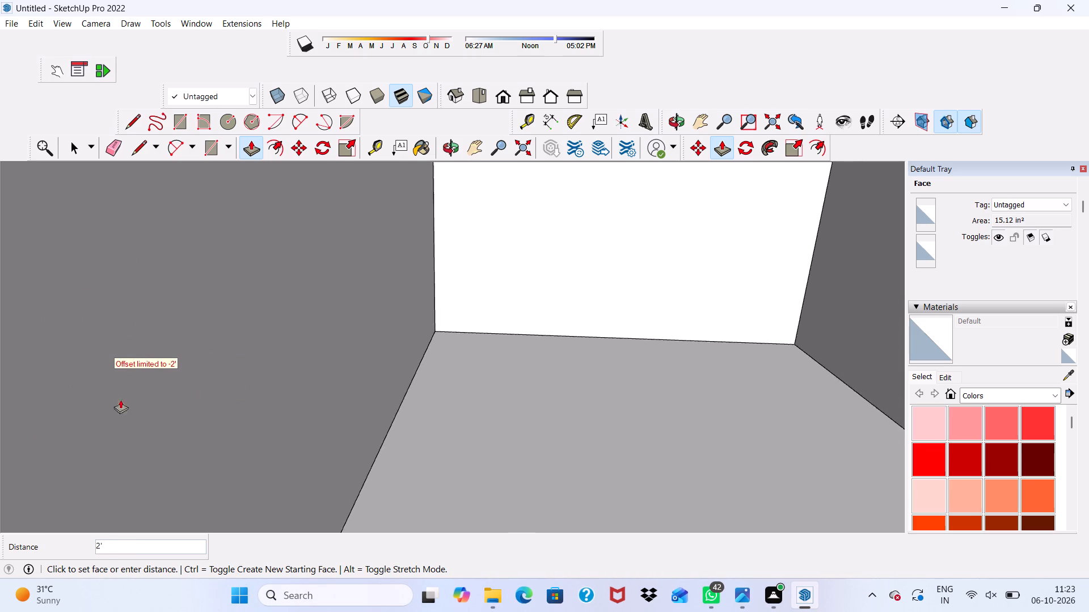
scroll(120, 399, down, 6)
scroll(143, 393, down, 18)
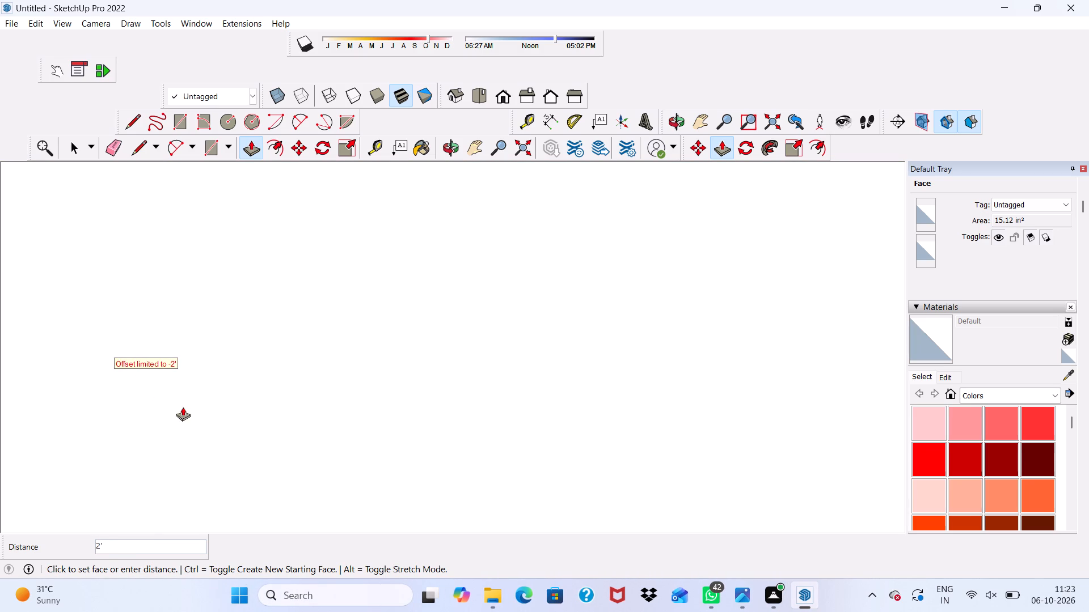
scroll(173, 376, down, 5)
scroll(66, 437, down, 11)
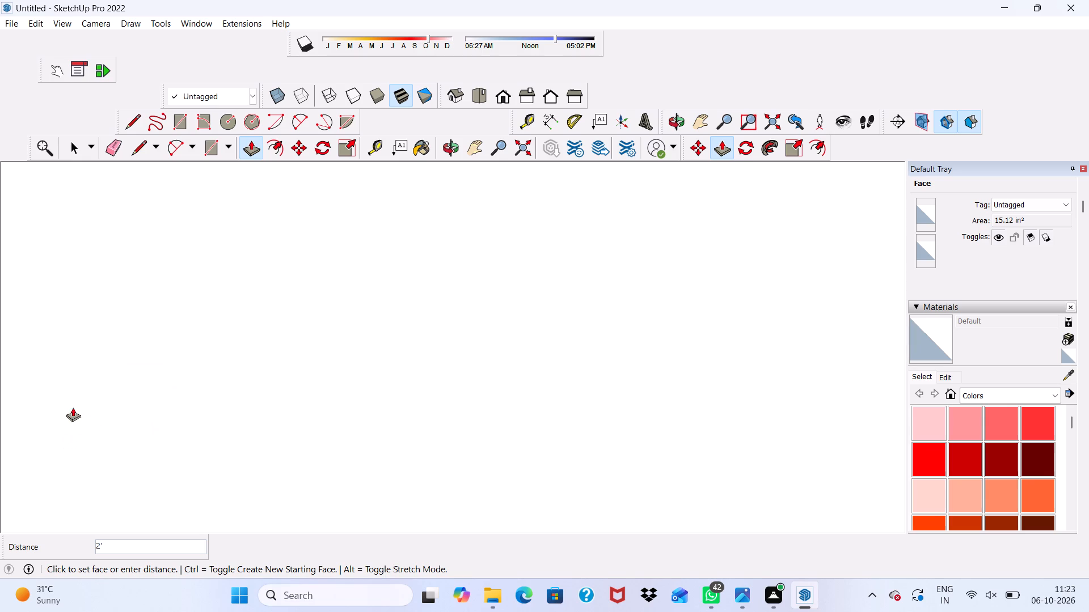
scroll(73, 407, down, 4)
scroll(85, 416, up, 1)
scroll(86, 416, down, 20)
scroll(86, 416, down, 1)
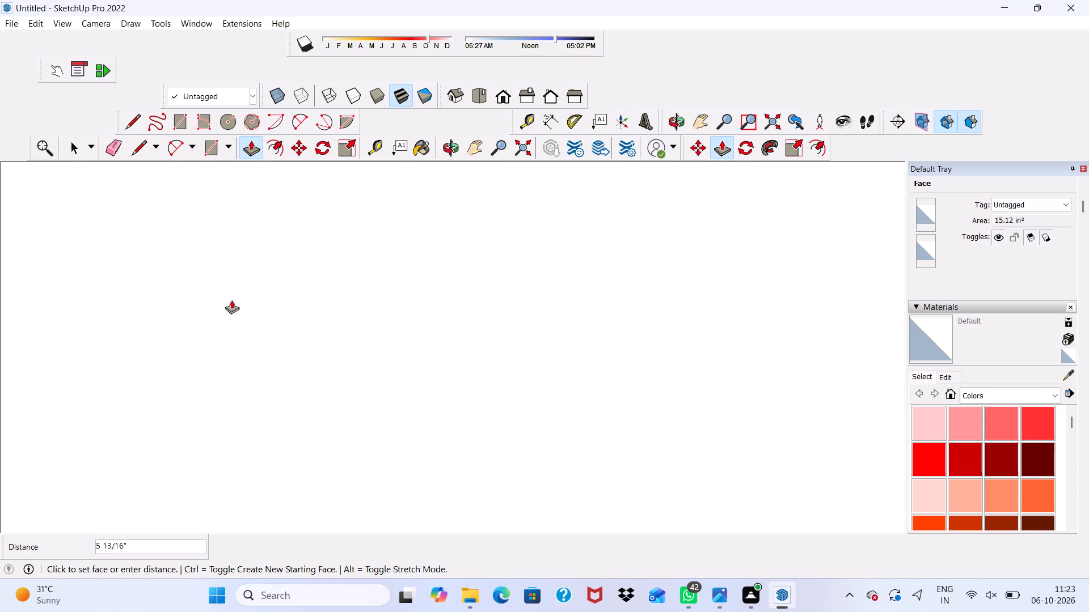
scroll(231, 300, down, 20)
scroll(231, 300, down, 4)
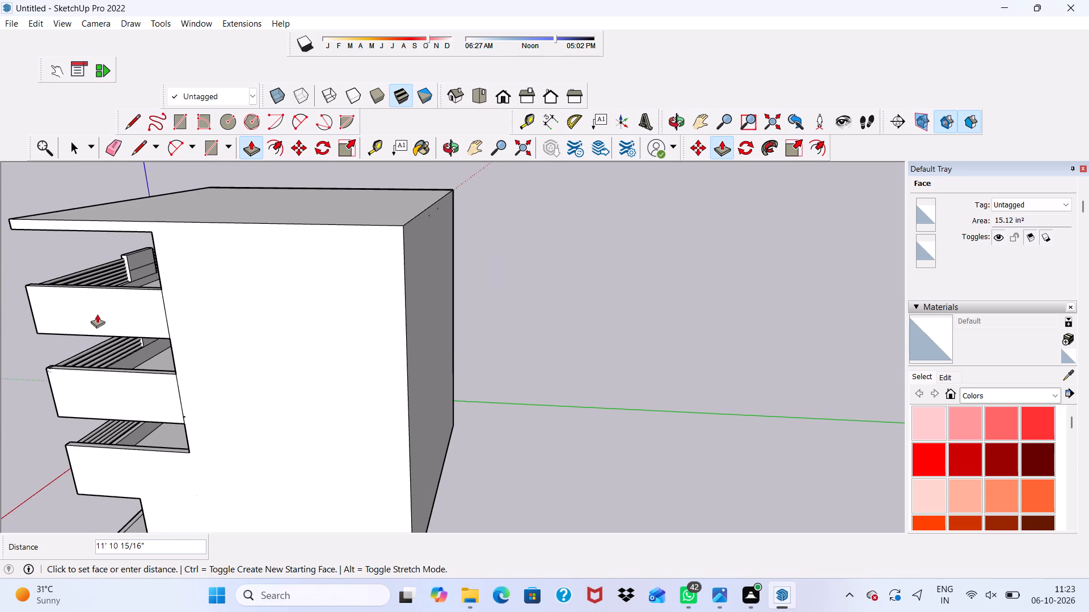
middle_drag(96, 325, 434, 280)
scroll(434, 280, down, 1)
scroll(194, 317, up, 5)
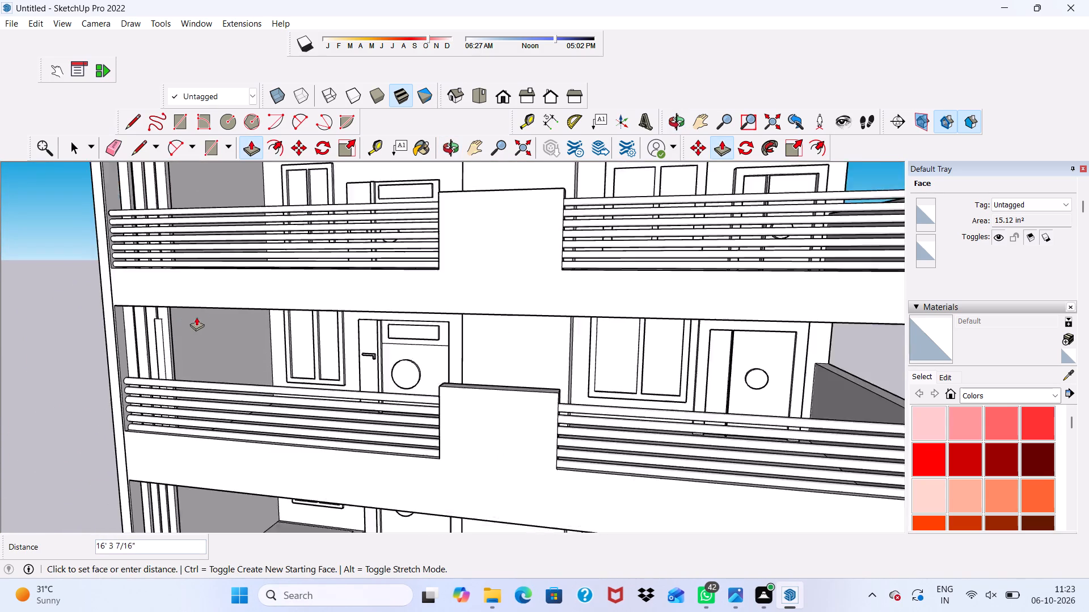
scroll(162, 277, up, 14)
scroll(167, 304, down, 3)
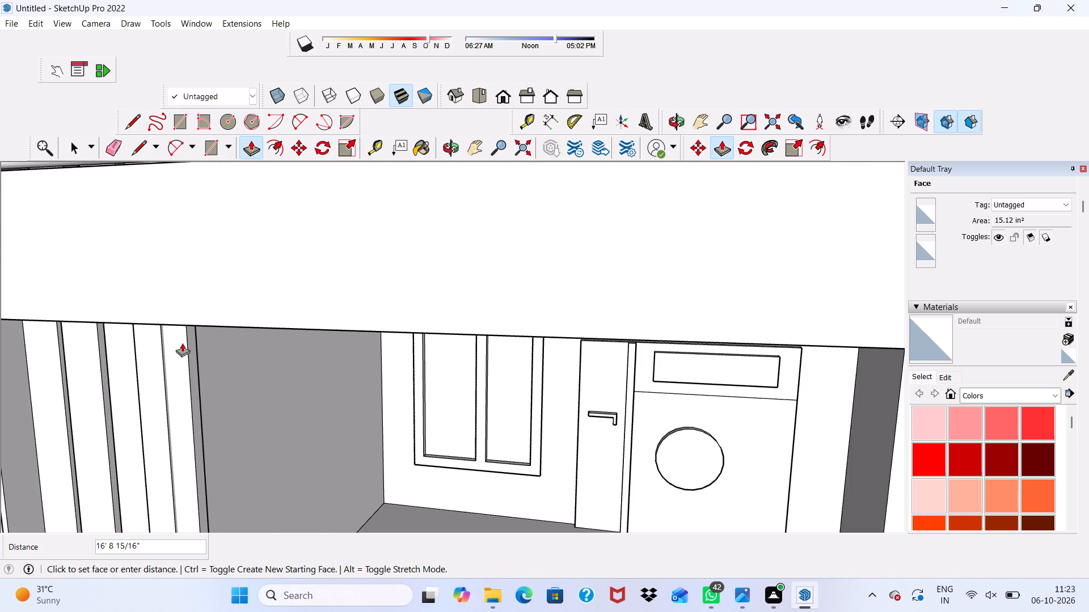
scroll(182, 343, down, 11)
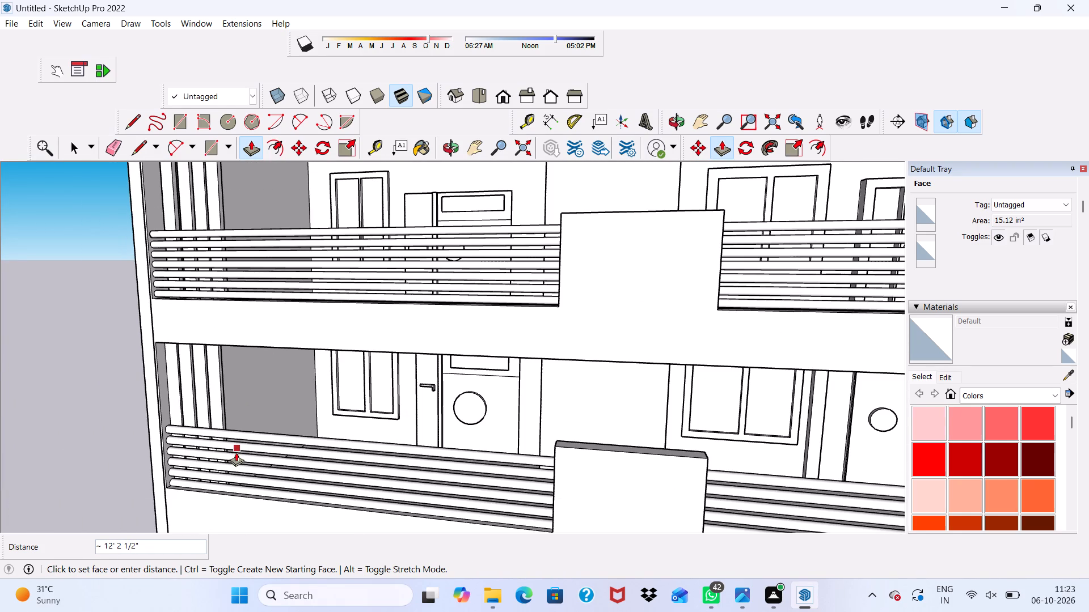
scroll(231, 457, down, 7)
scroll(256, 400, down, 2)
scroll(268, 480, up, 3)
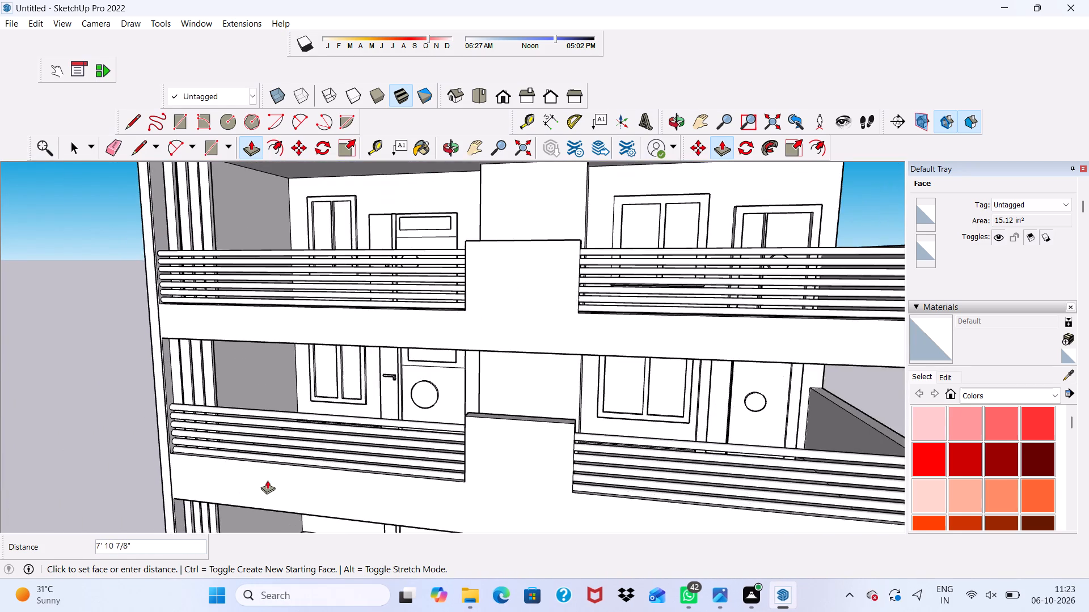
scroll(267, 480, up, 9)
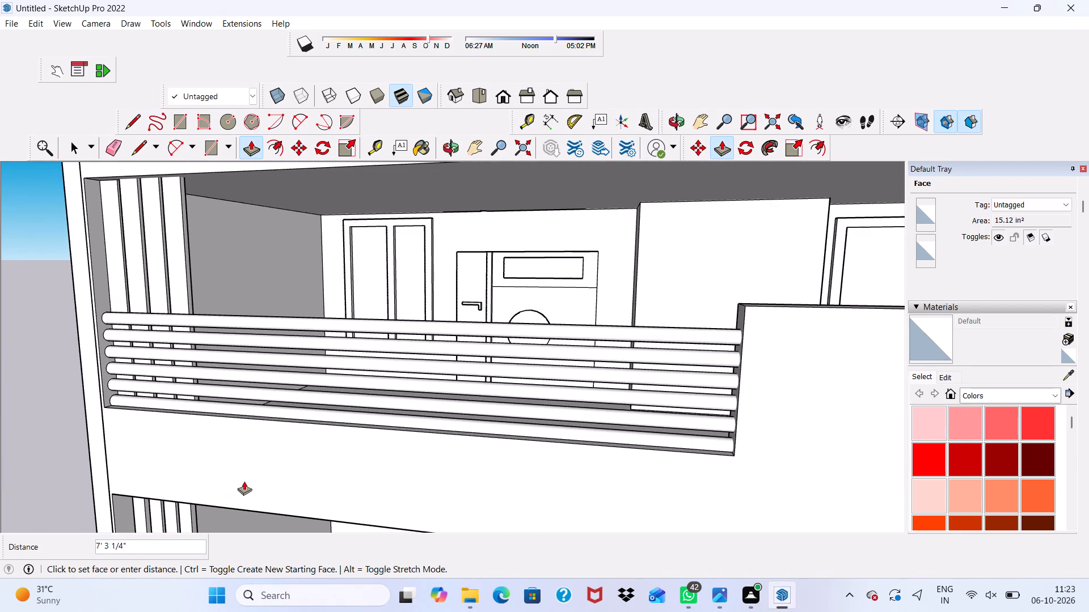
click(250, 476)
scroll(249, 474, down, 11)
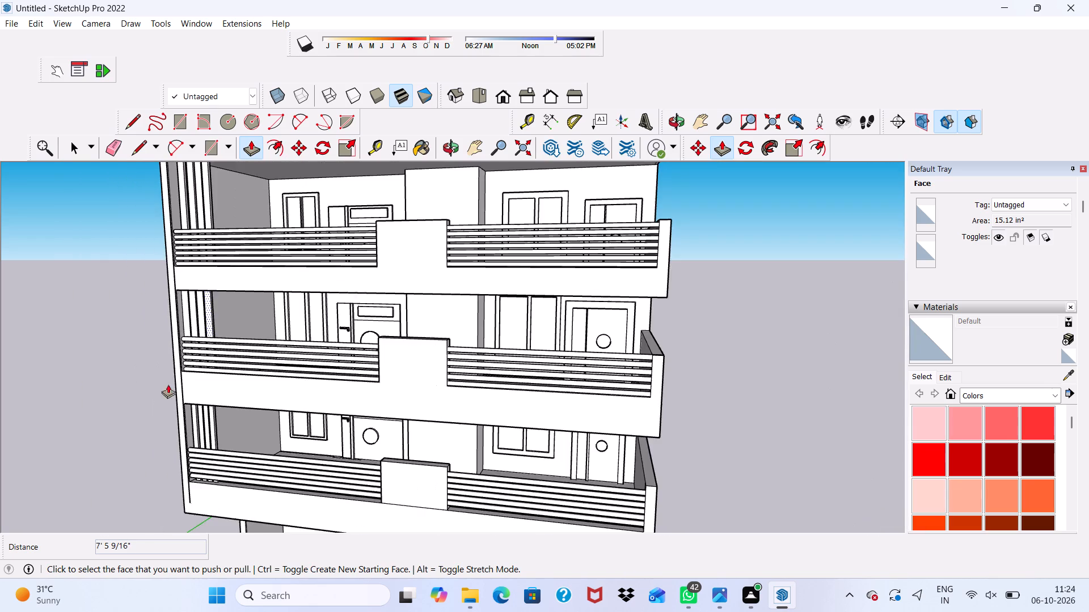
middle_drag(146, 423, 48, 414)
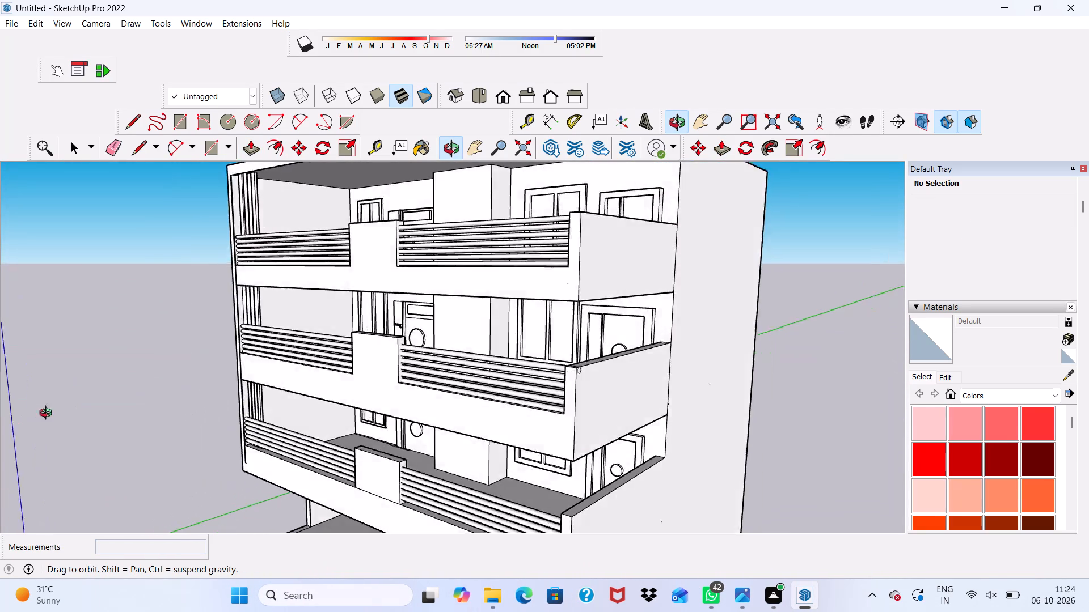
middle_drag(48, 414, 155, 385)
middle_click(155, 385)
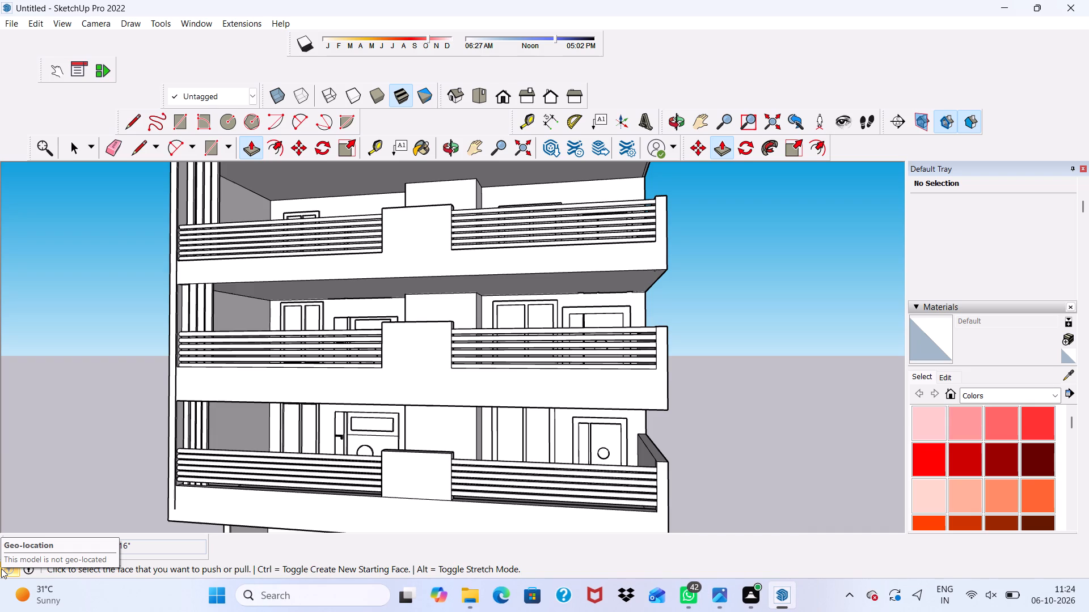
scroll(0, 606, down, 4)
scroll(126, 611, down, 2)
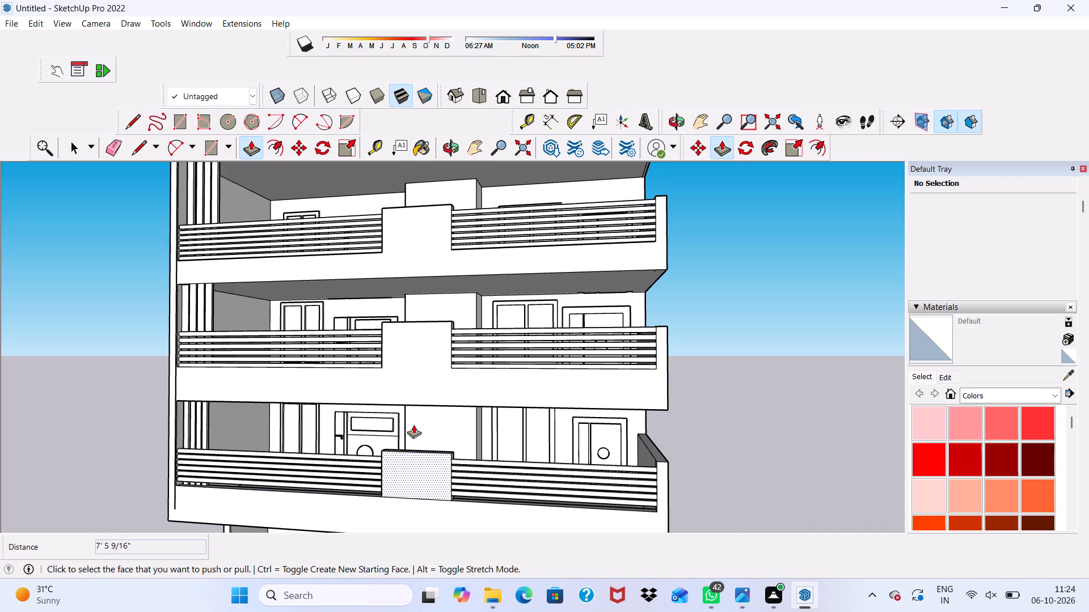
Examine the front facade from several angles and distances, checking the posts, rails and parapets on all three balconies and the open ground floor.
scroll(348, 348, up, 4)
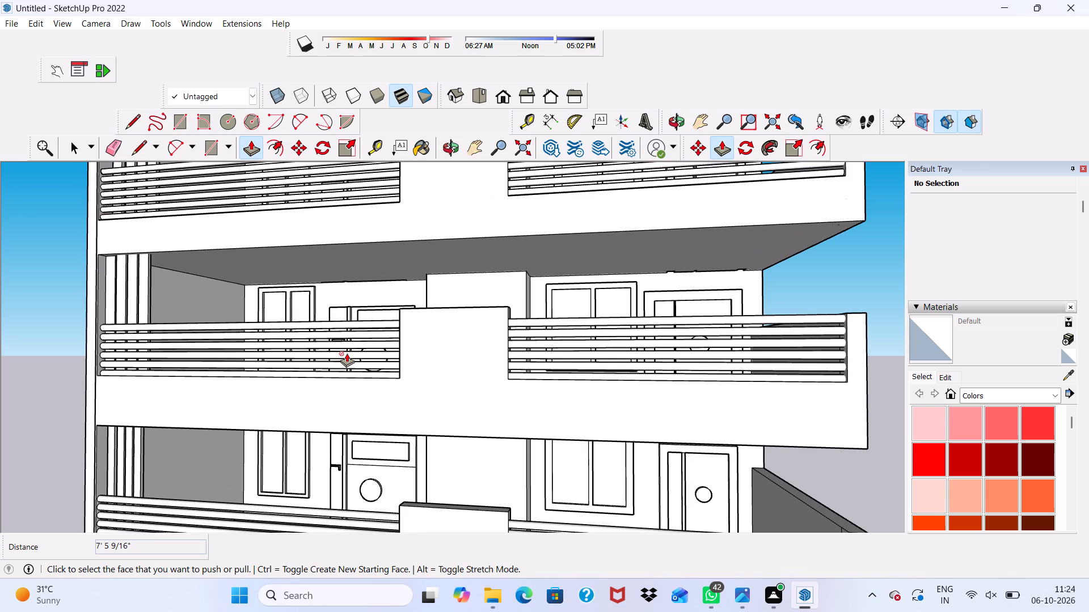
scroll(293, 388, down, 5)
scroll(381, 475, up, 1)
middle_drag(370, 310, 434, 332)
key(space)
scroll(374, 377, down, 1)
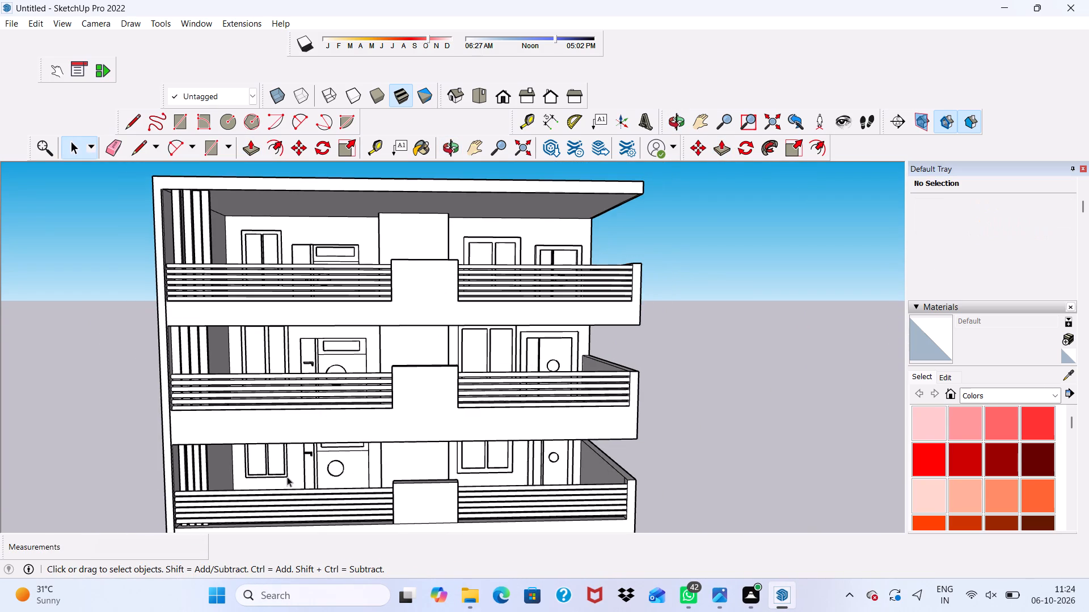
scroll(238, 435, up, 6)
scroll(201, 344, down, 9)
scroll(329, 393, up, 2)
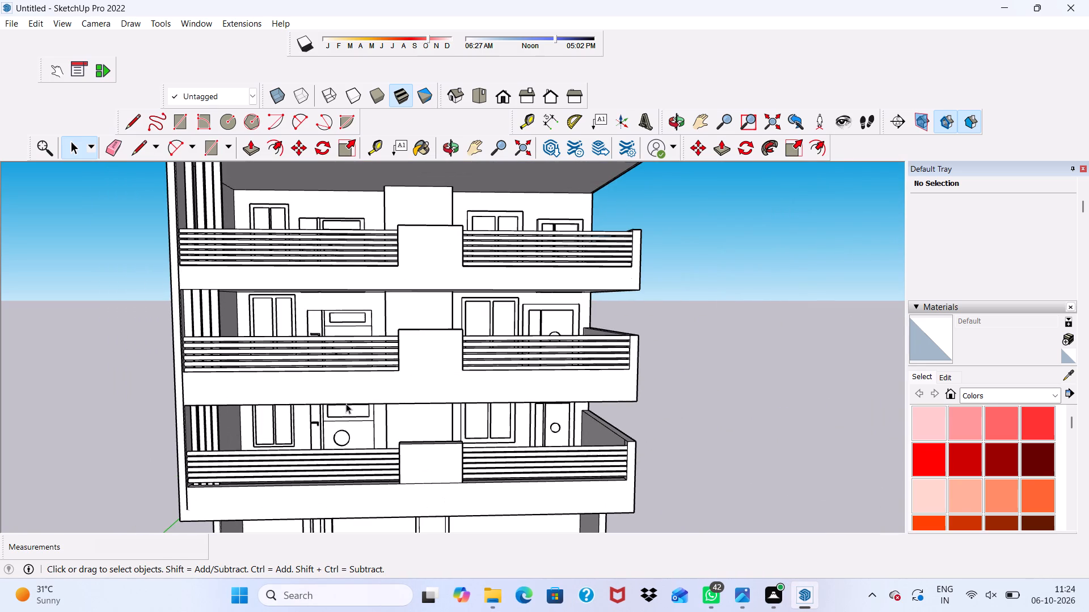
scroll(361, 424, down, 3)
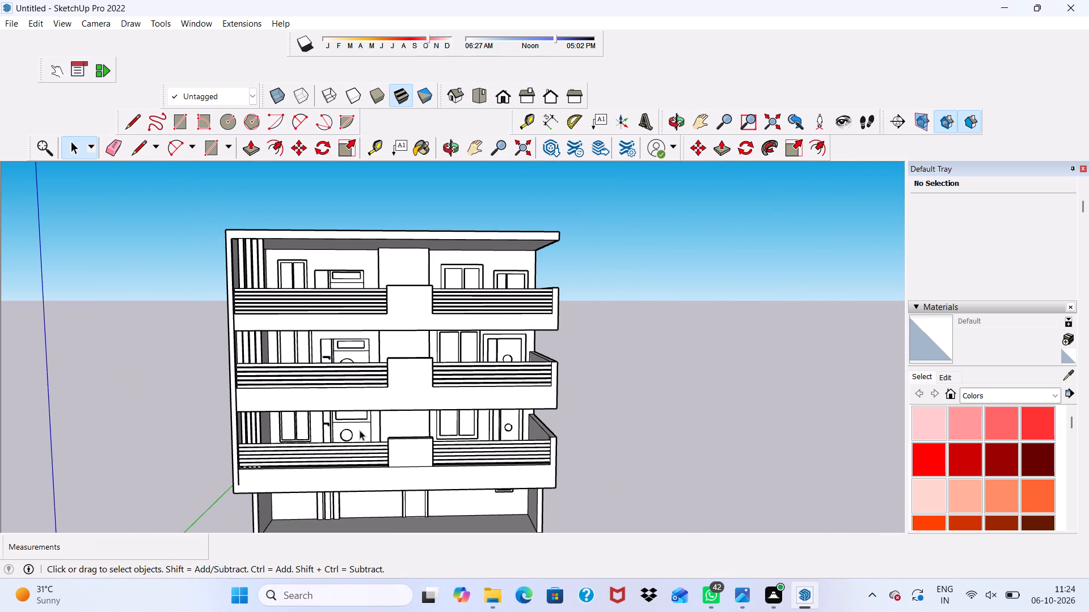
scroll(360, 430, down, 1)
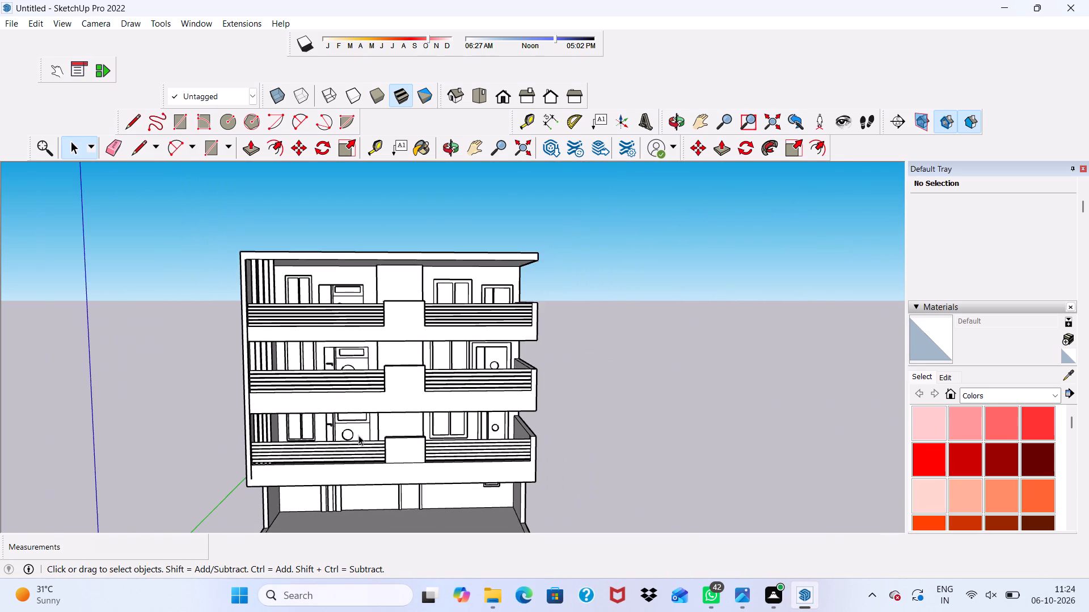
scroll(358, 439, down, 1)
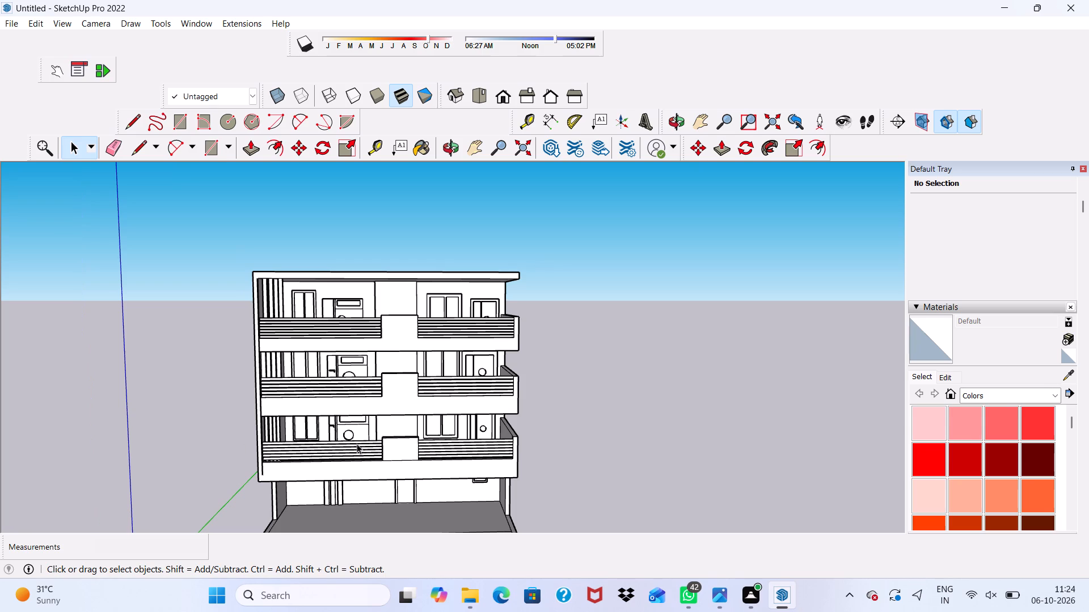
scroll(356, 448, down, 1)
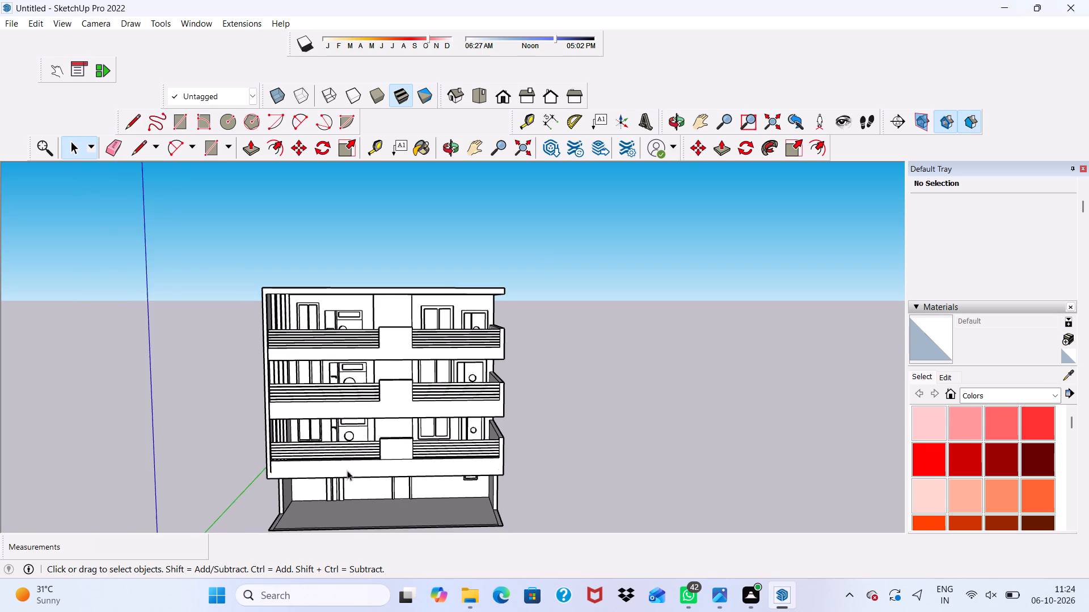
scroll(347, 470, down, 1)
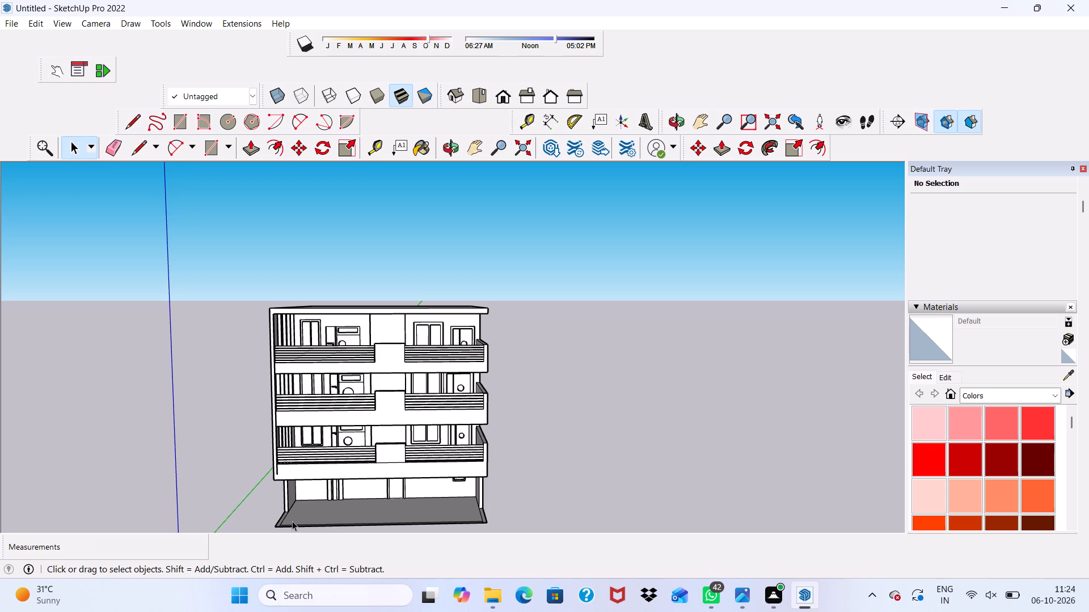
scroll(283, 532, down, 4)
scroll(124, 535, down, 4)
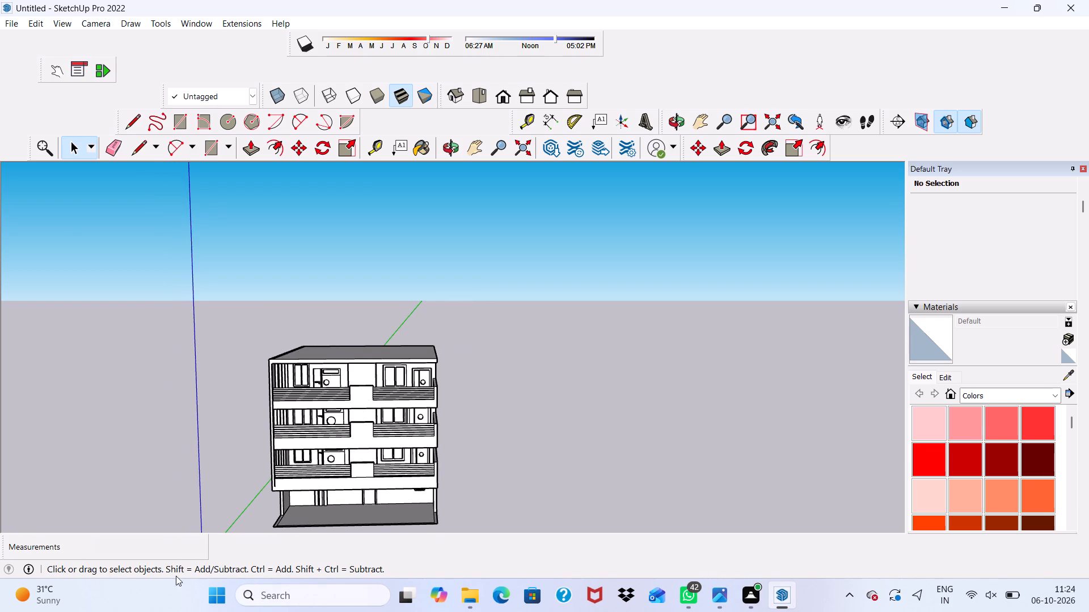
scroll(305, 492, up, 11)
middle_drag(315, 478, 199, 460)
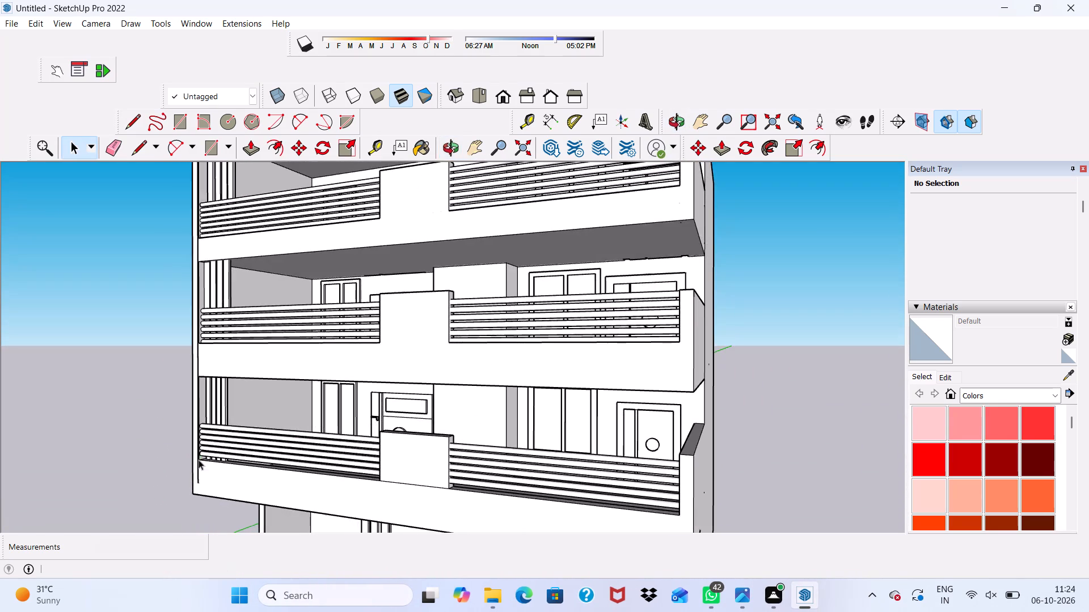
scroll(205, 450, down, 4)
scroll(211, 436, up, 5)
scroll(211, 436, down, 2)
scroll(211, 436, up, 1)
scroll(211, 436, down, 5)
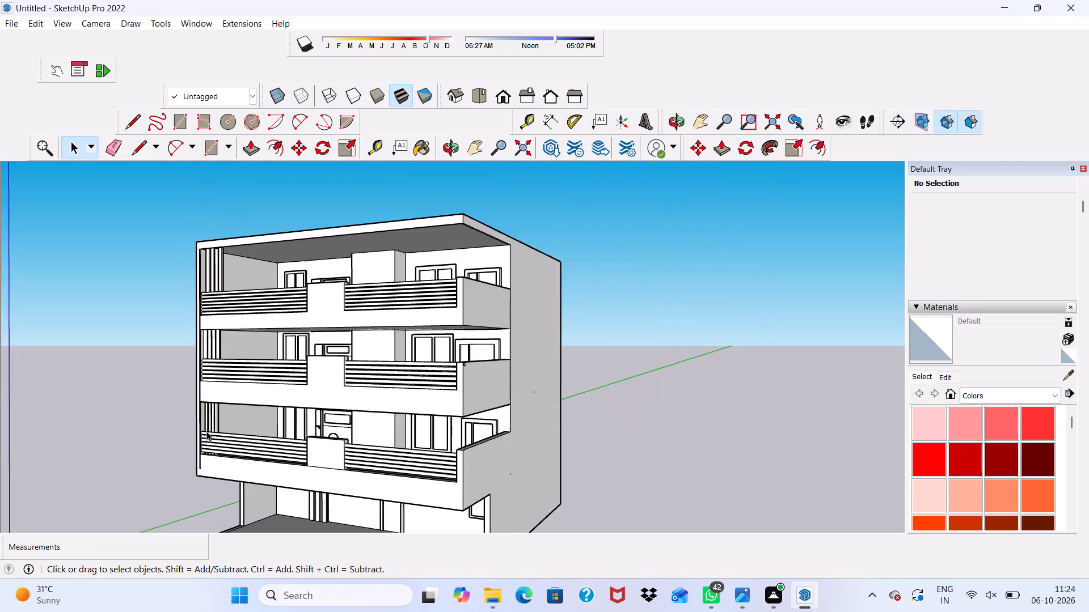
scroll(206, 431, down, 2)
scroll(209, 436, up, 1)
scroll(216, 444, down, 3)
middle_drag(224, 448, 310, 454)
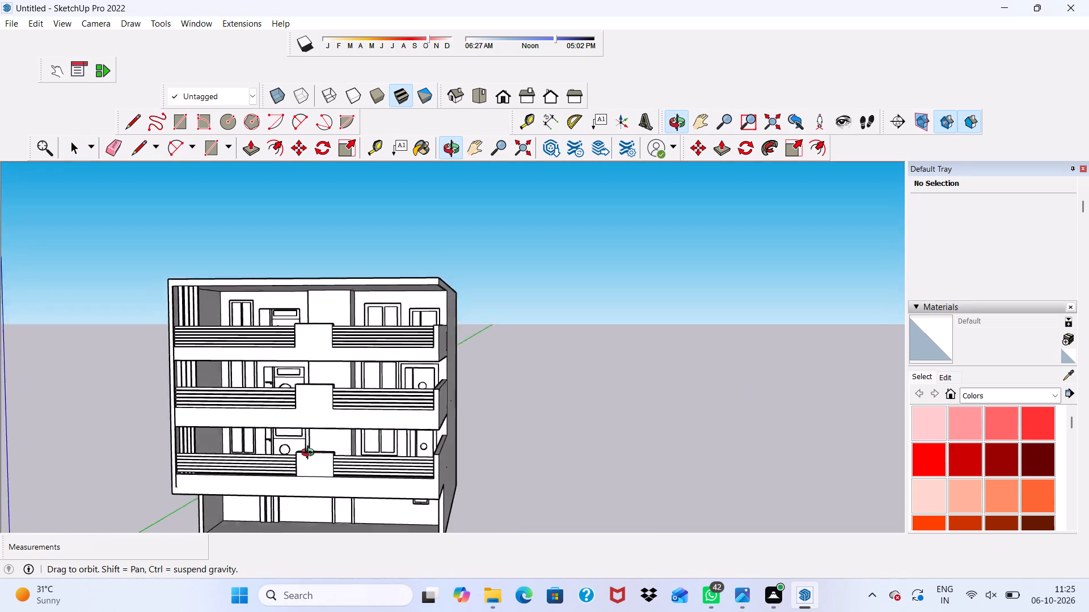
middle_drag(310, 454, 314, 441)
scroll(314, 441, up, 3)
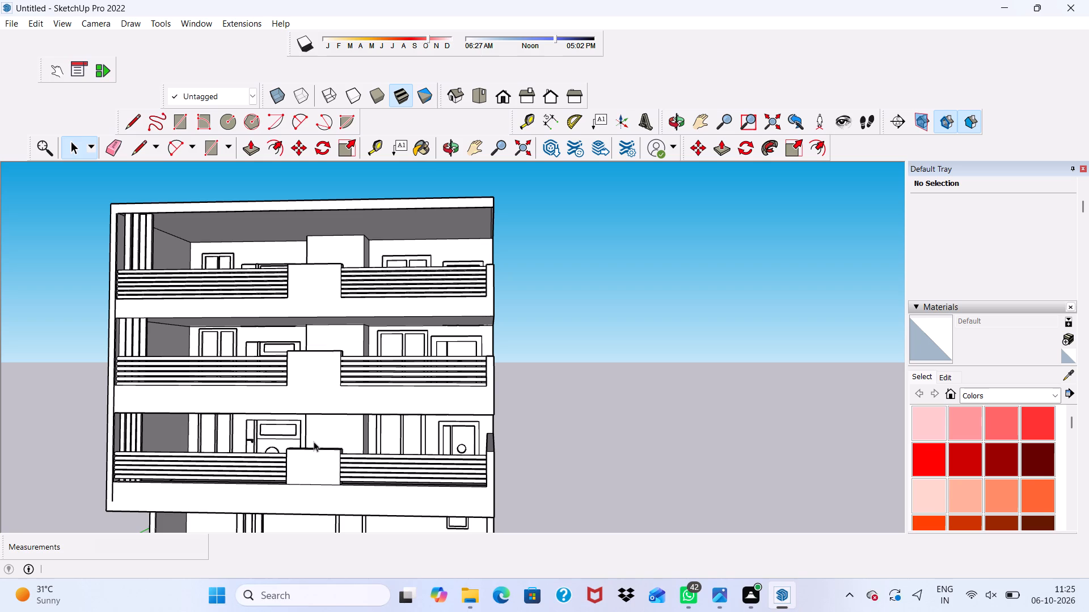
scroll(314, 441, down, 1)
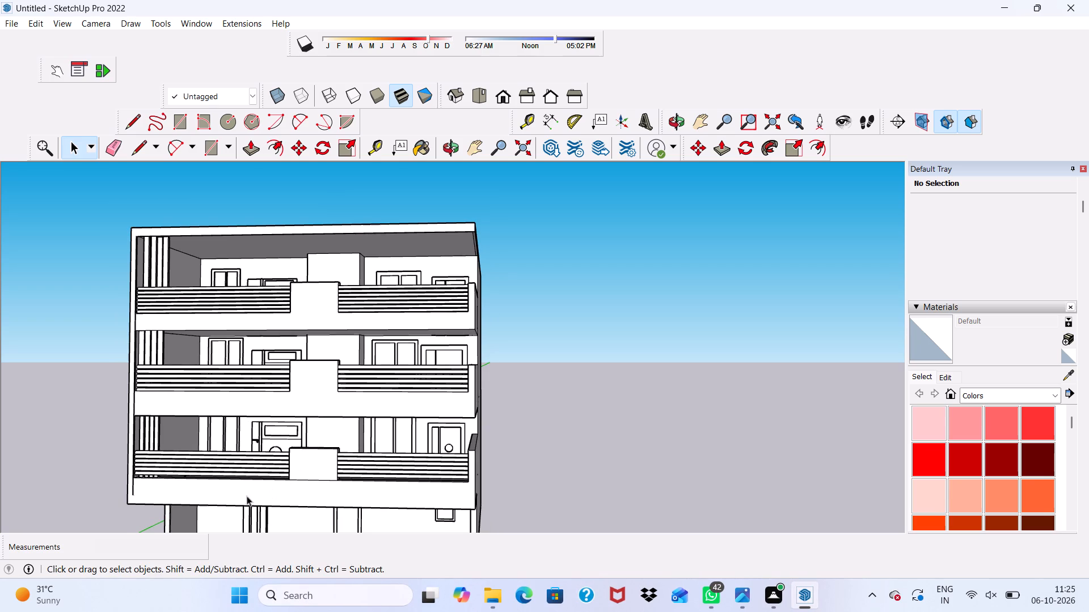
scroll(240, 494, down, 1)
scroll(260, 538, down, 7)
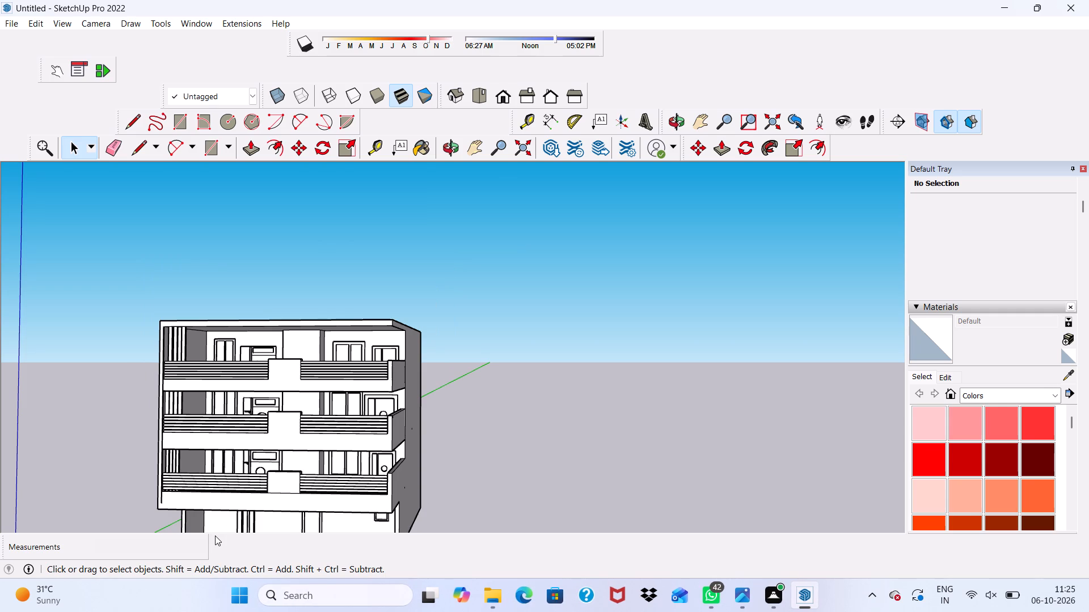
scroll(197, 402, down, 4)
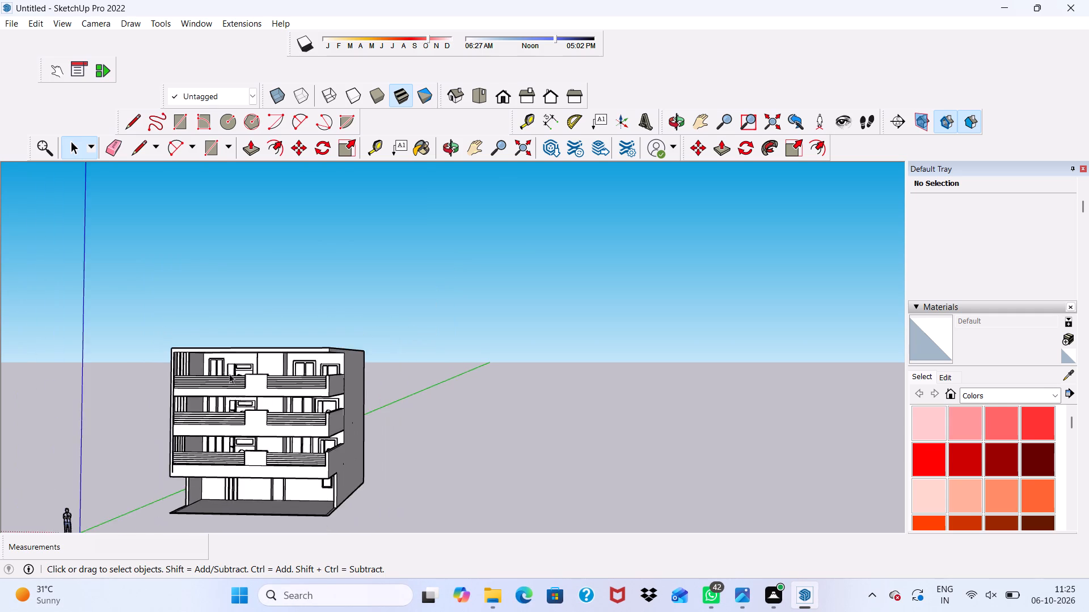
scroll(229, 373, down, 4)
middle_drag(240, 384, 286, 434)
scroll(281, 435, up, 15)
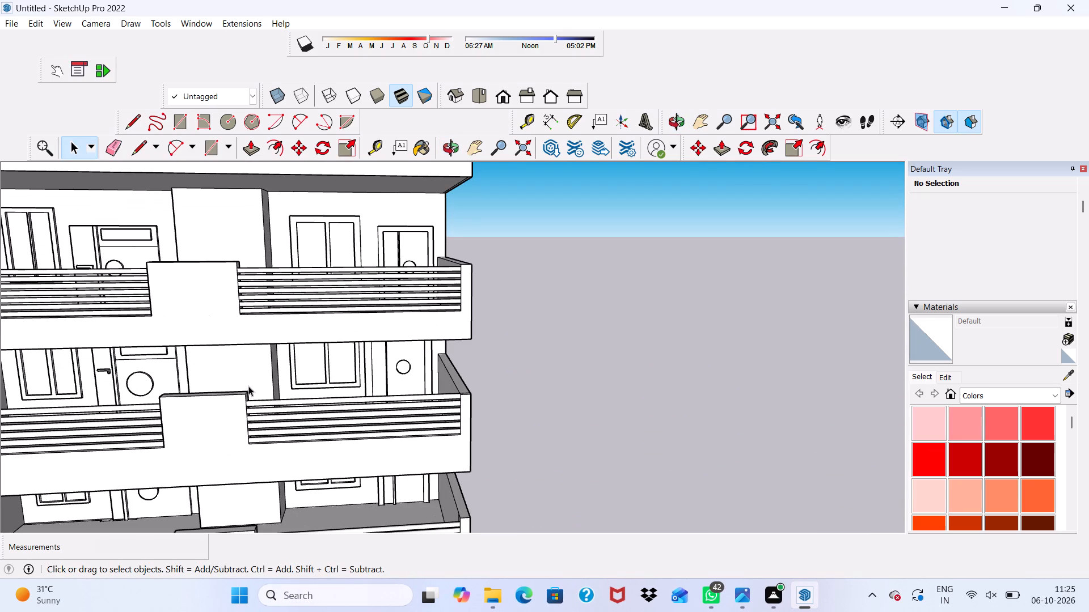
scroll(248, 386, down, 4)
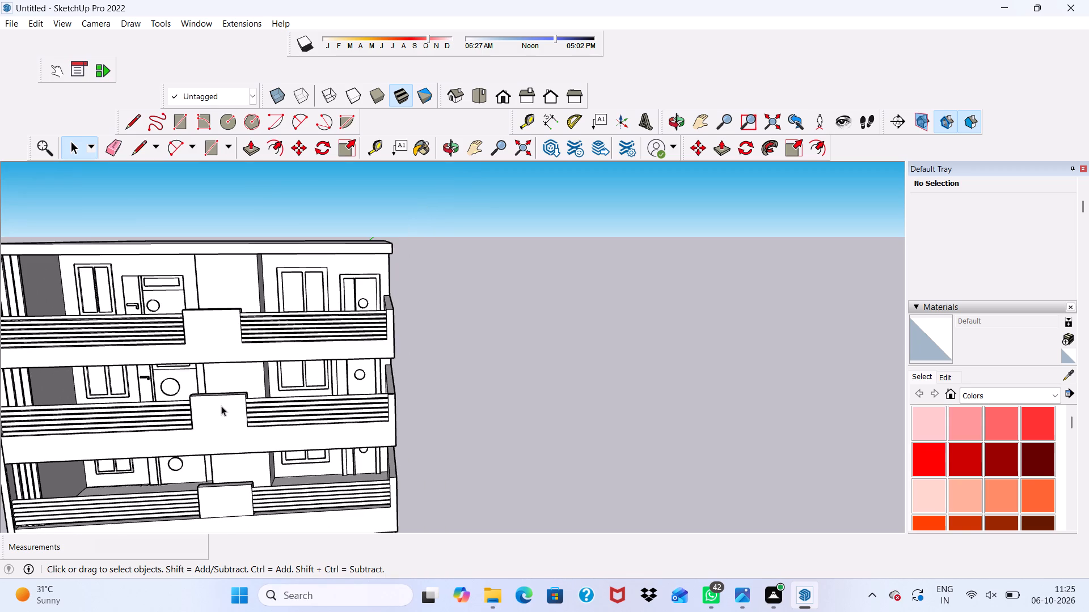
scroll(189, 368, down, 5)
scroll(216, 424, up, 5)
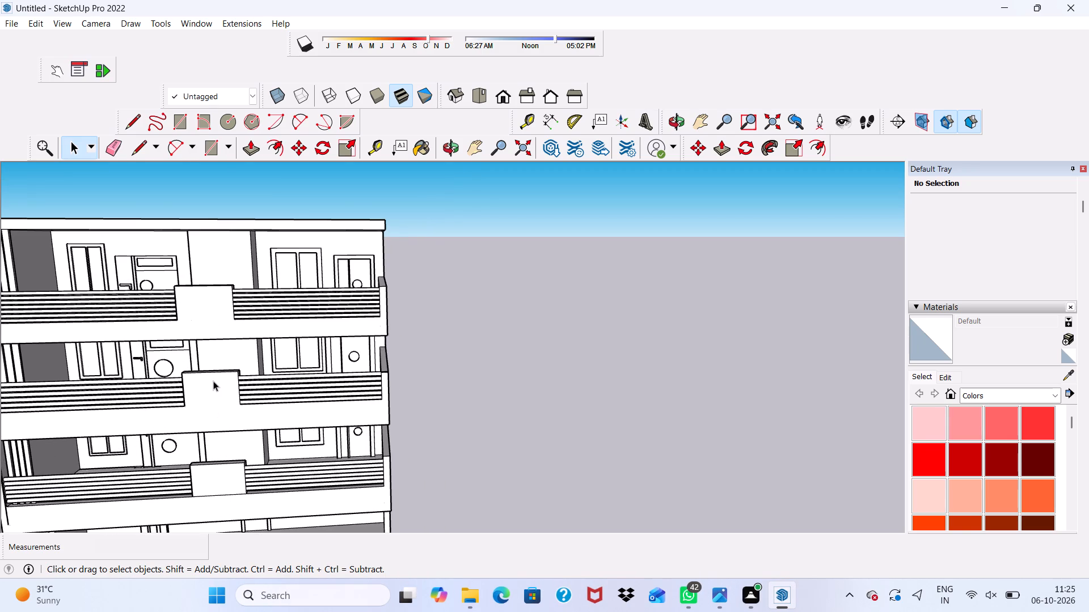
scroll(213, 381, up, 1)
scroll(213, 381, down, 5)
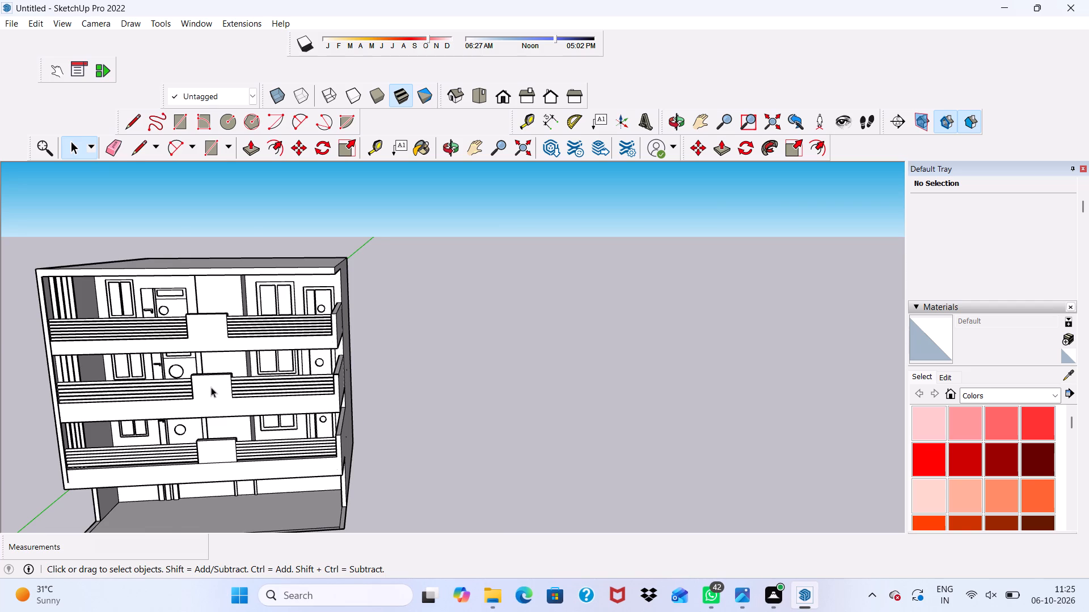
scroll(210, 388, up, 3)
scroll(208, 372, down, 5)
scroll(208, 372, up, 2)
scroll(142, 494, up, 5)
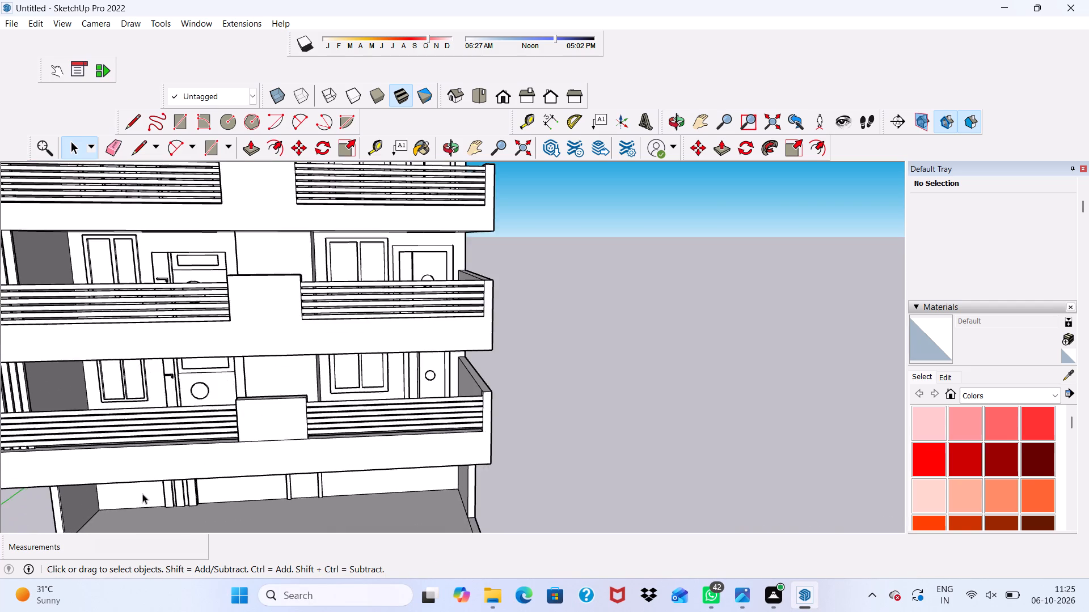
scroll(142, 494, down, 5)
middle_drag(191, 506, 192, 448)
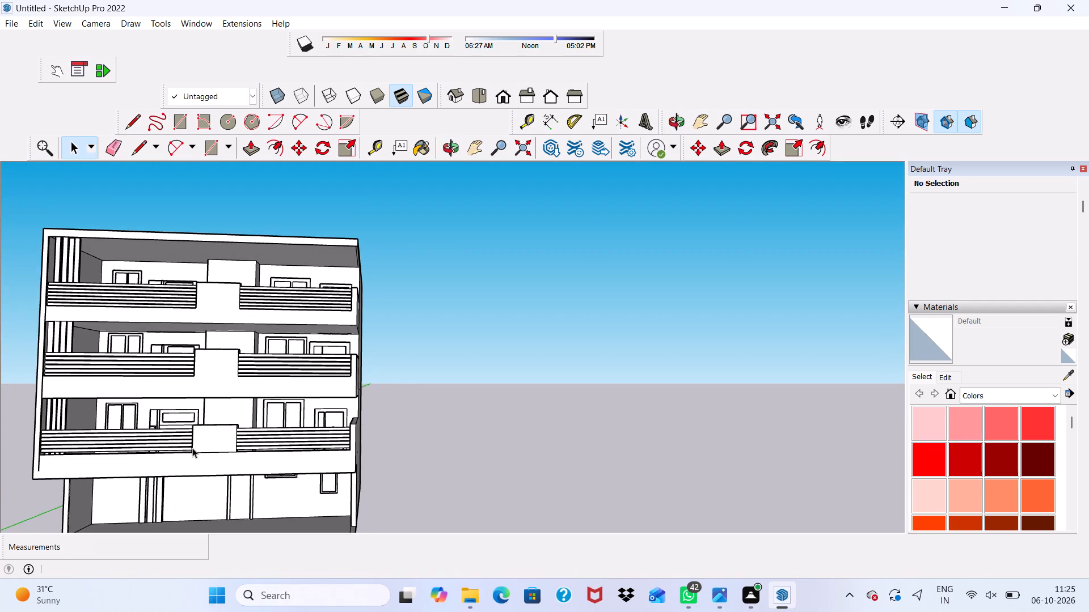
scroll(192, 448, up, 3)
scroll(81, 345, down, 5)
scroll(0, 428, down, 5)
scroll(71, 446, up, 4)
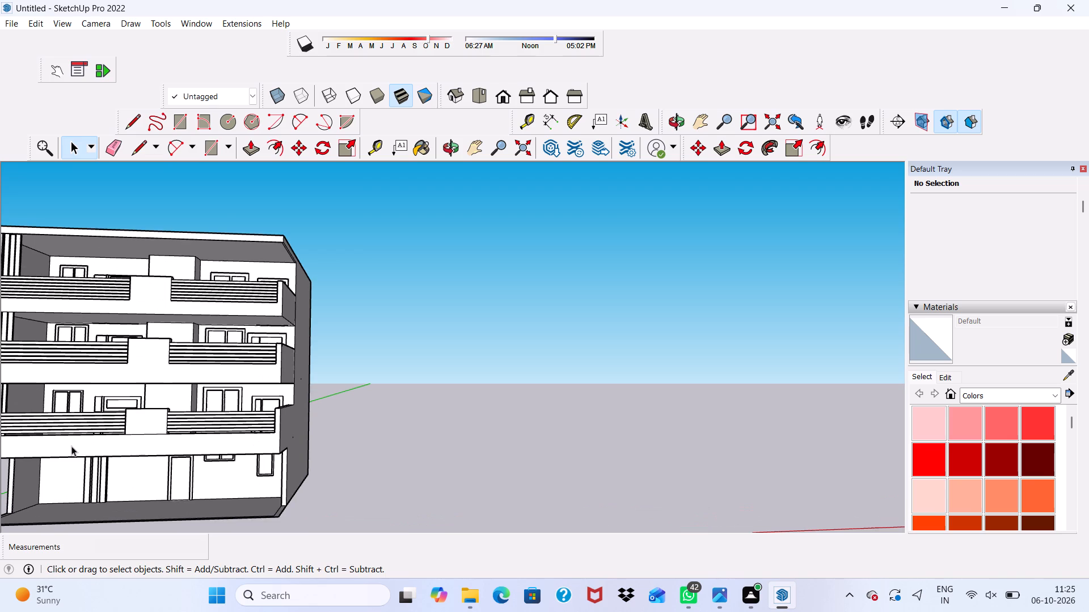
scroll(64, 411, down, 4)
middle_drag(149, 373, 147, 447)
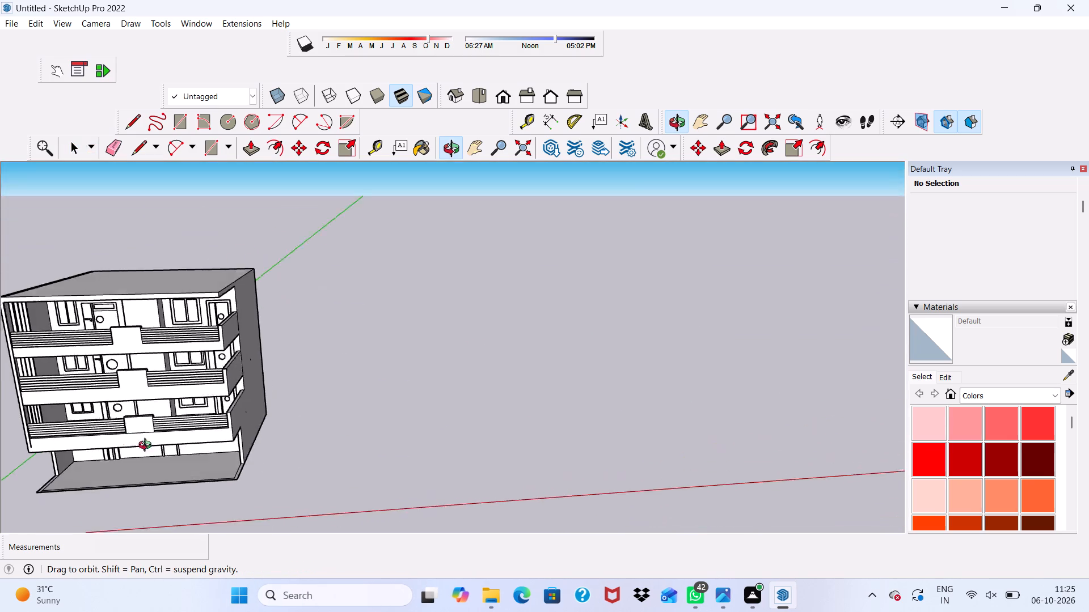
middle_drag(147, 447, 130, 402)
scroll(198, 386, down, 5)
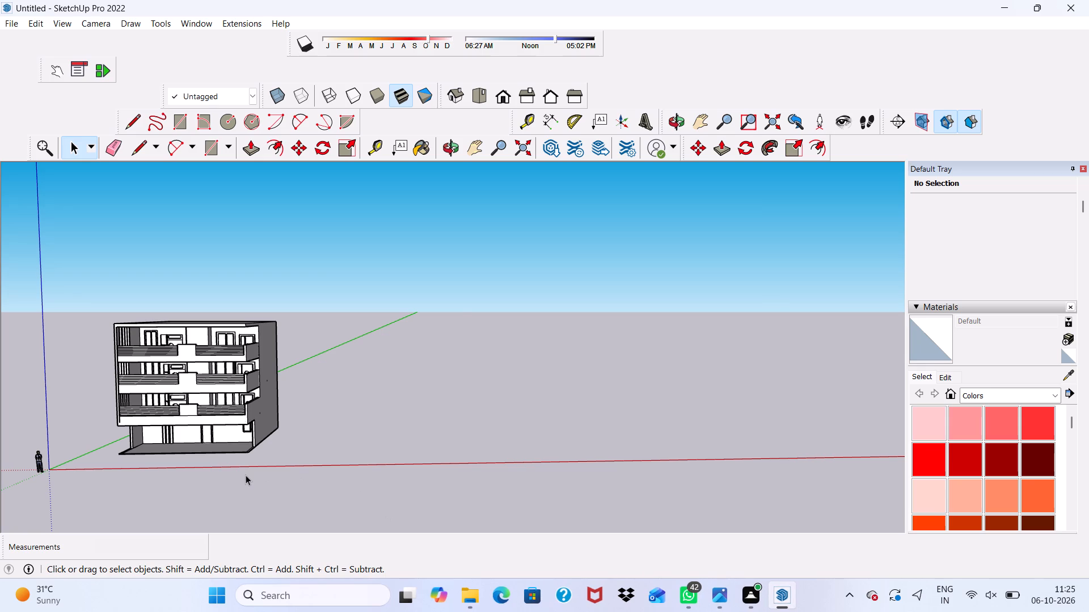
scroll(246, 475, up, 5)
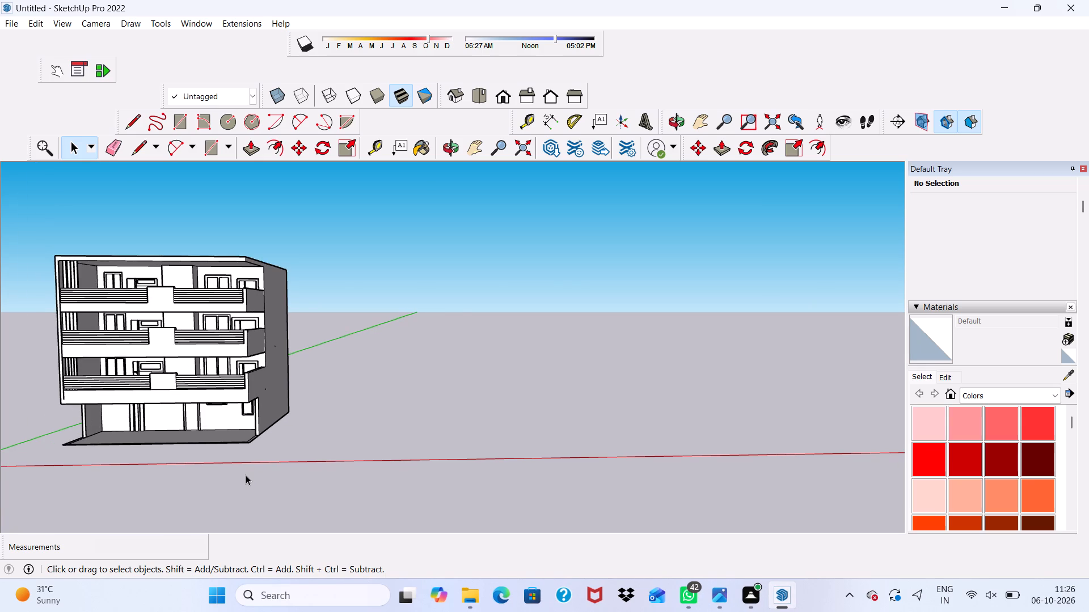
scroll(254, 471, down, 3)
middle_drag(113, 435, 176, 415)
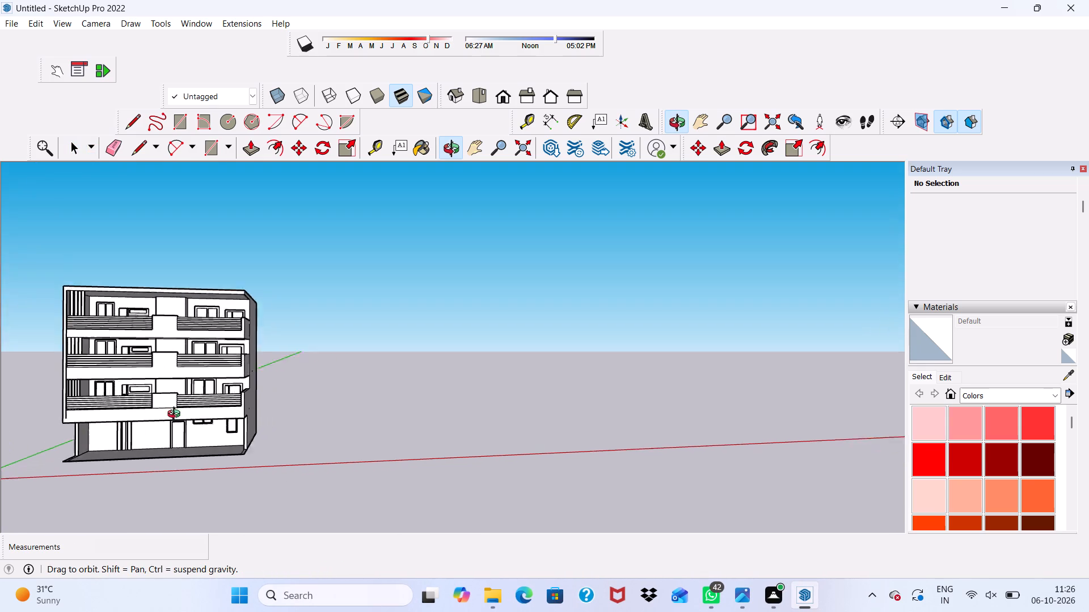
middle_drag(176, 415, 191, 421)
scroll(115, 478, up, 8)
scroll(5, 457, down, 3)
middle_drag(25, 448, 0, 492)
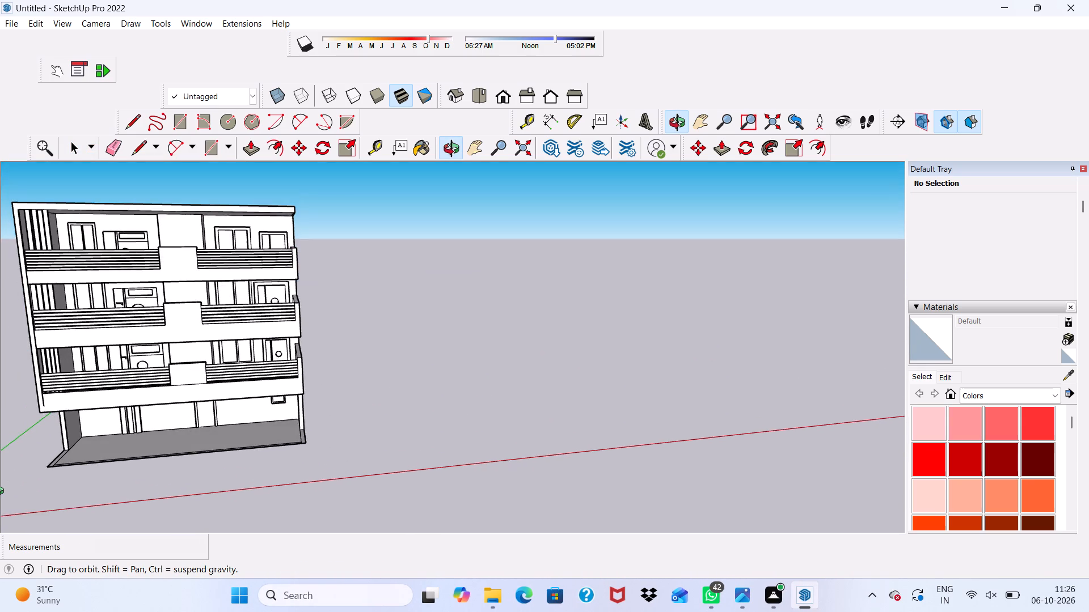
middle_drag(0, 492, 0, 478)
Push/Pull the ground-floor slab's short side border strip on the vertical-post side up 5' as a parapet.
scroll(65, 451, up, 4)
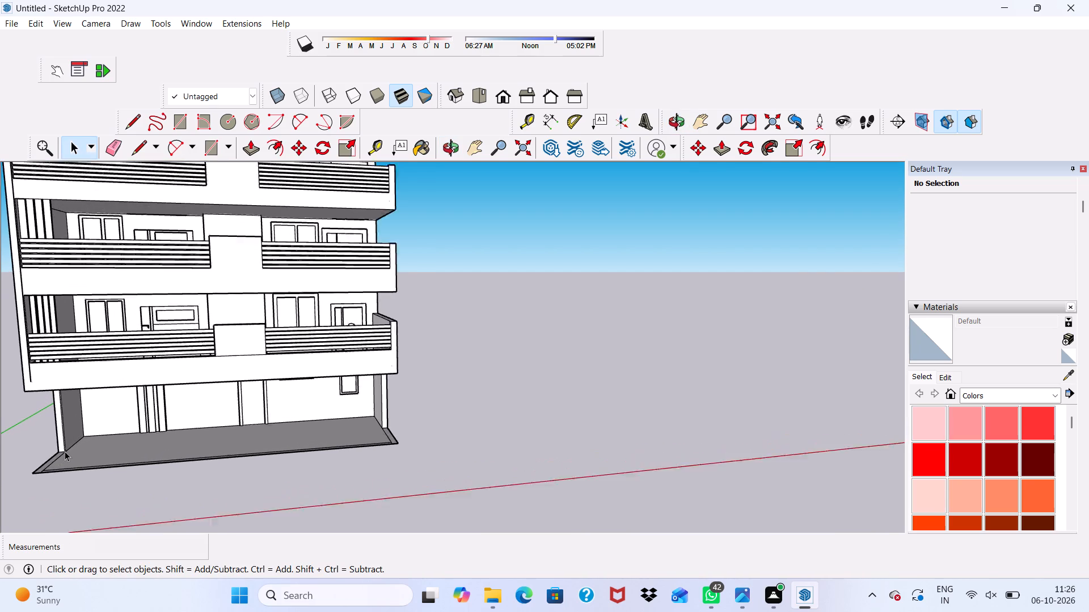
scroll(65, 451, up, 1)
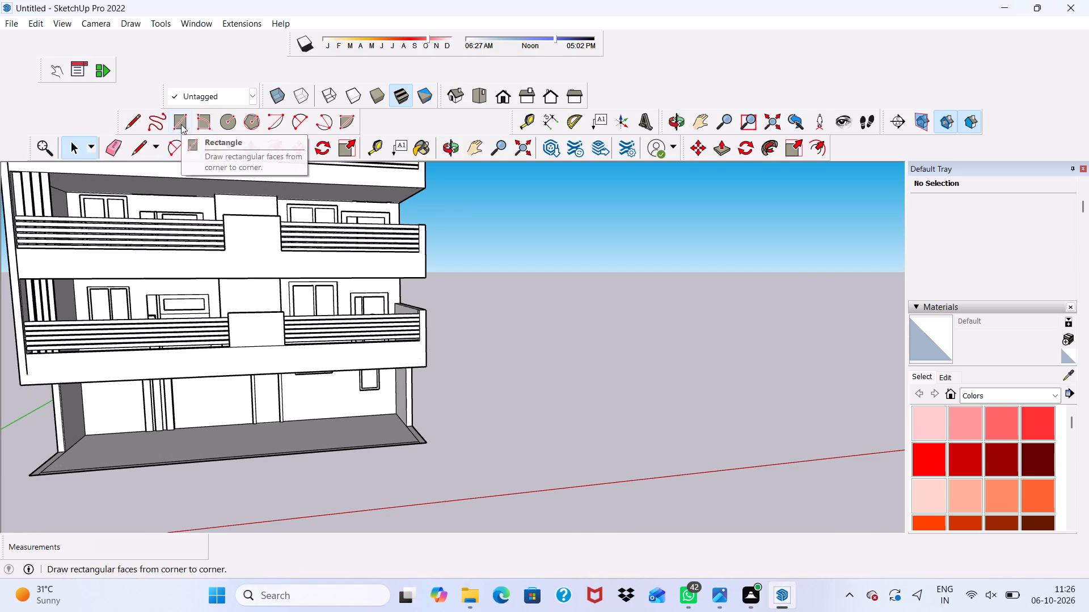
scroll(96, 398, up, 3)
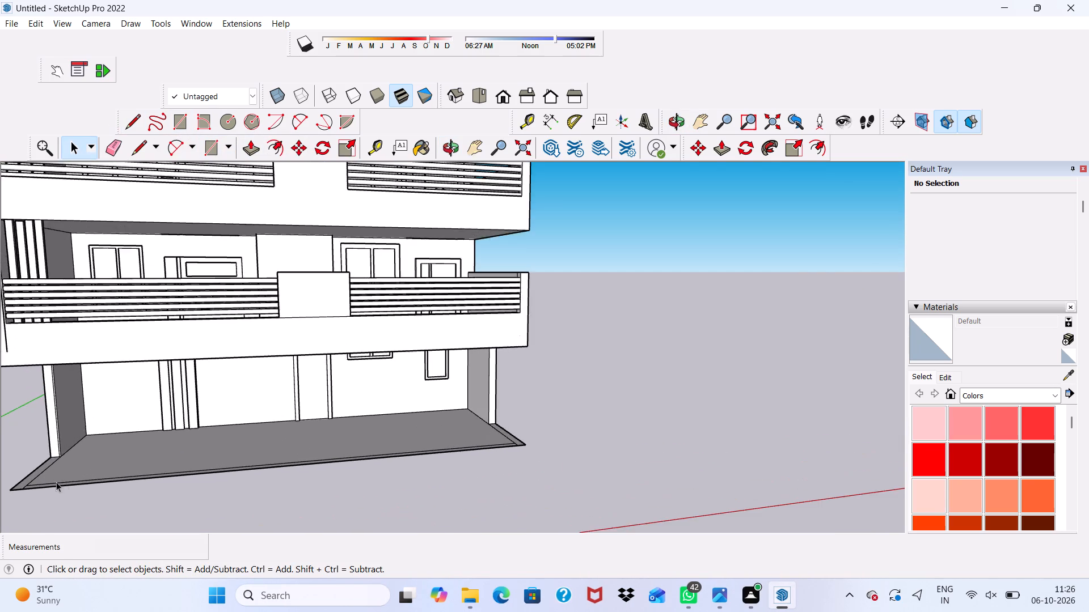
scroll(54, 473, down, 3)
scroll(50, 465, up, 4)
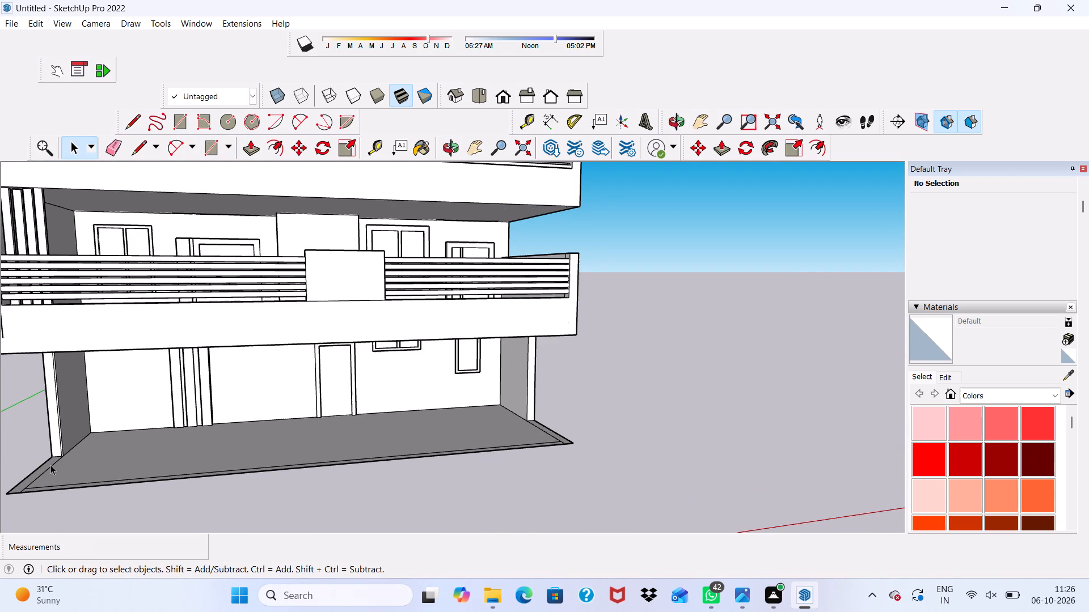
click(52, 460)
scroll(52, 460, down, 4)
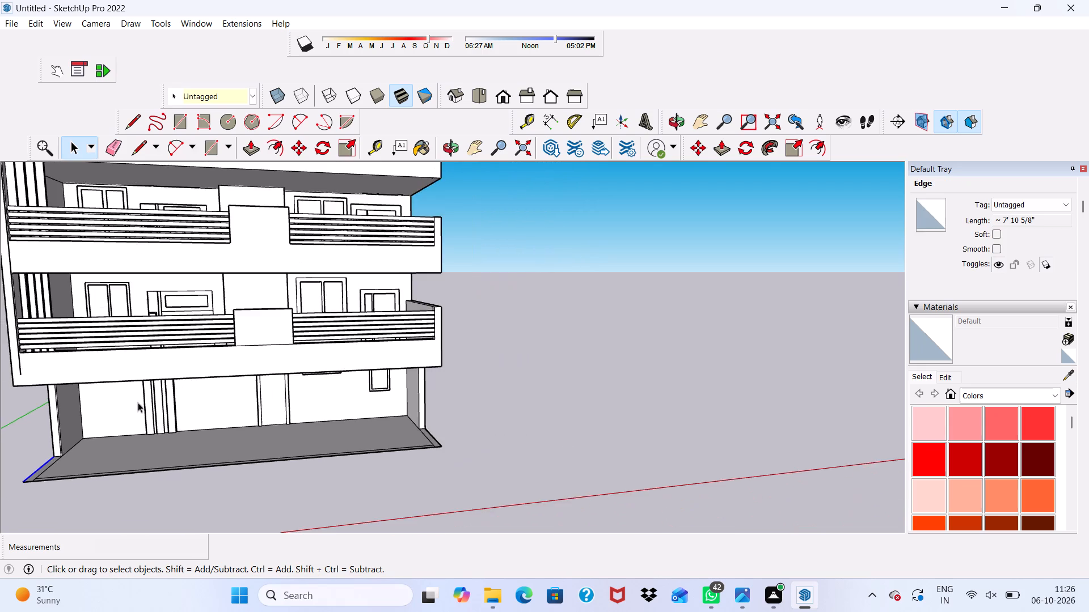
scroll(138, 401, down, 5)
scroll(99, 409, up, 13)
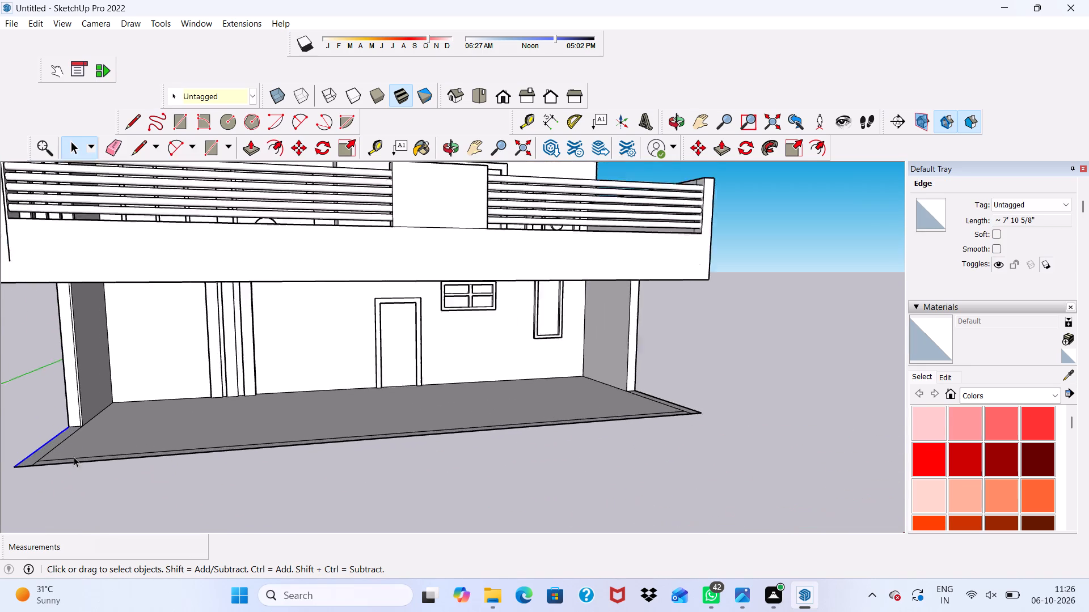
scroll(74, 457, up, 9)
click(58, 435)
scroll(45, 433, down, 5)
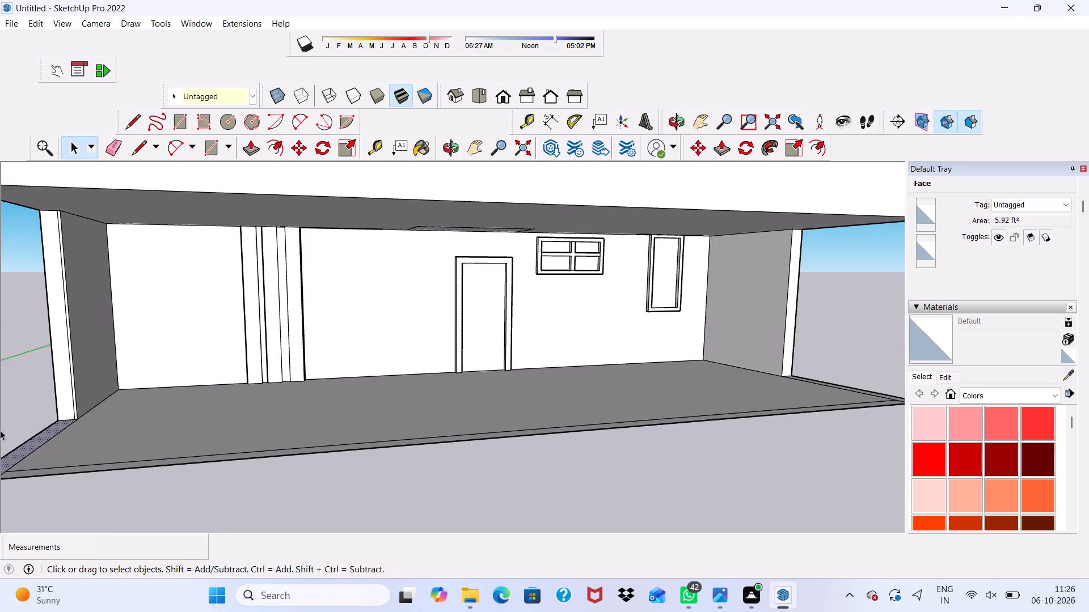
scroll(0, 430, down, 4)
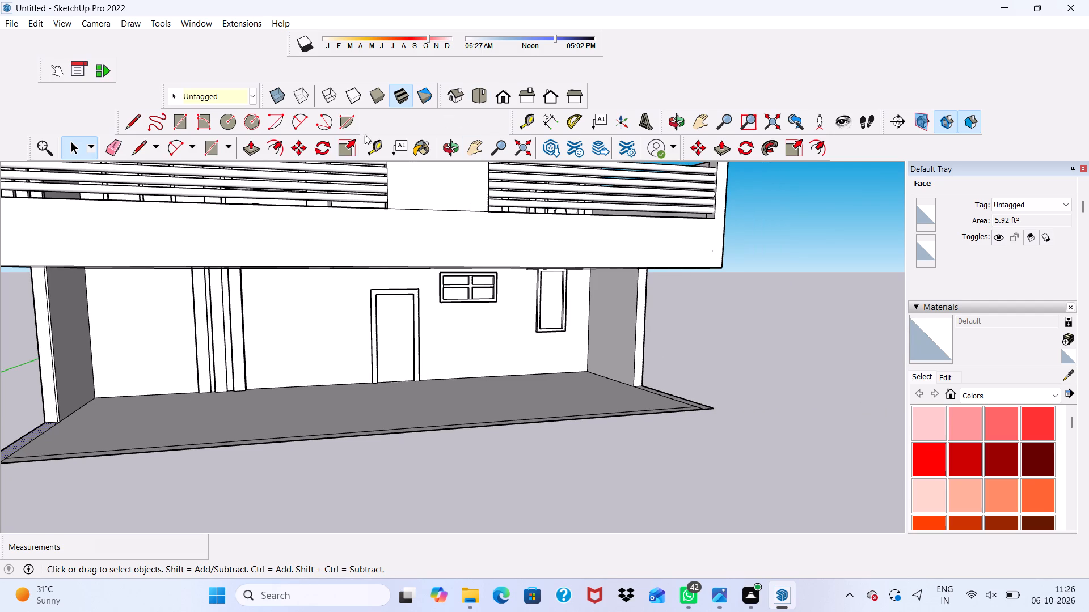
click(250, 149)
scroll(378, 339, down, 4)
scroll(168, 404, up, 14)
click(202, 397)
scroll(189, 392, down, 2)
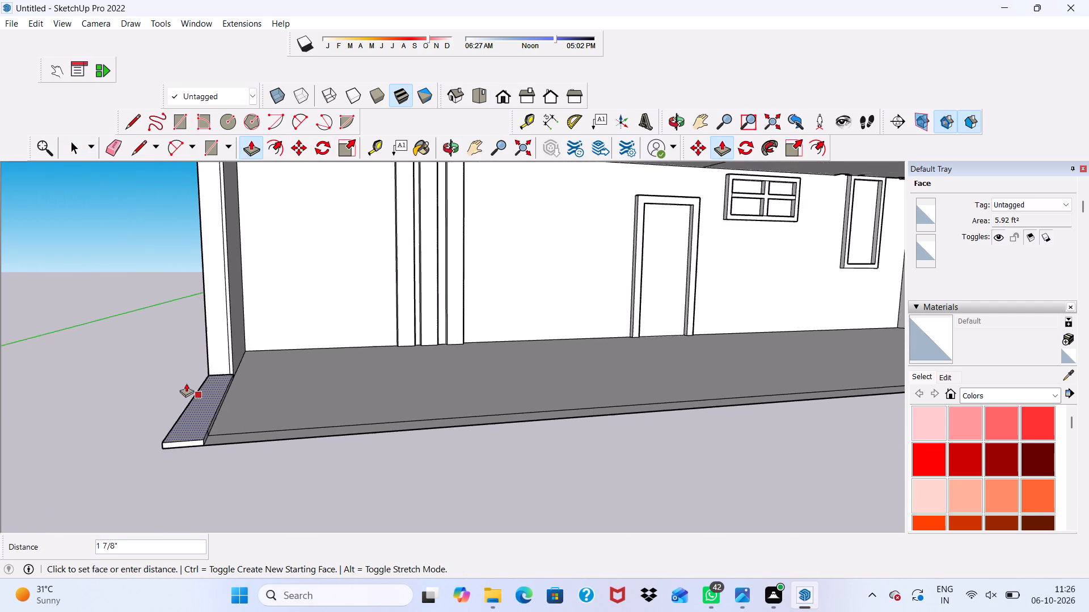
scroll(186, 383, down, 4)
scroll(189, 305, down, 3)
scroll(193, 287, up, 3)
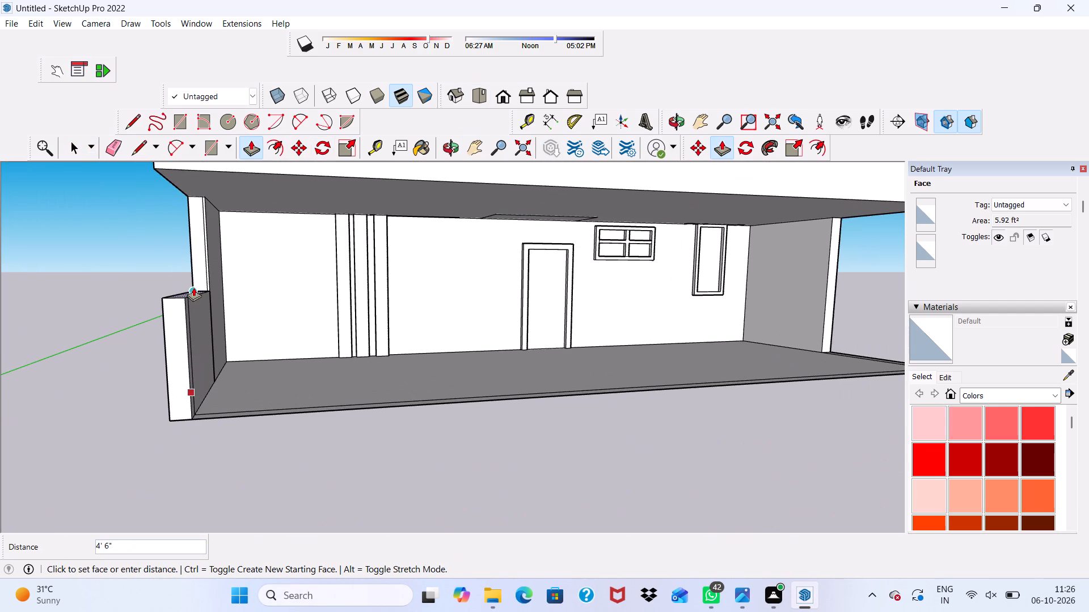
text(5')
key(Return)
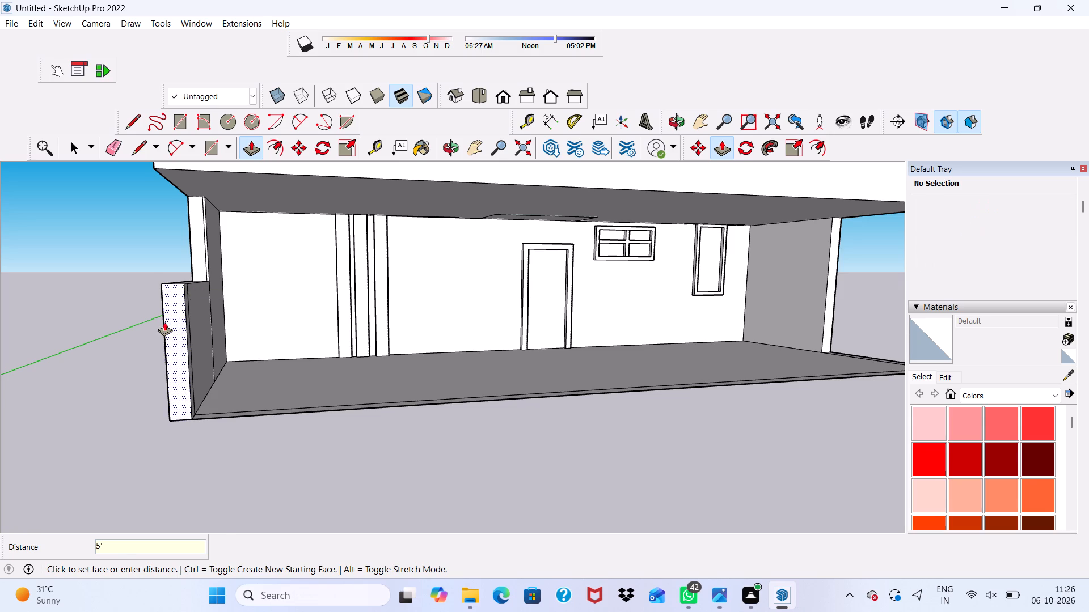
Push/Pull the long front border strip of the ground-floor slab up 5' to form the front parapet.
scroll(172, 326, down, 4)
scroll(218, 329, up, 1)
scroll(218, 329, down, 4)
middle_drag(216, 356, 131, 367)
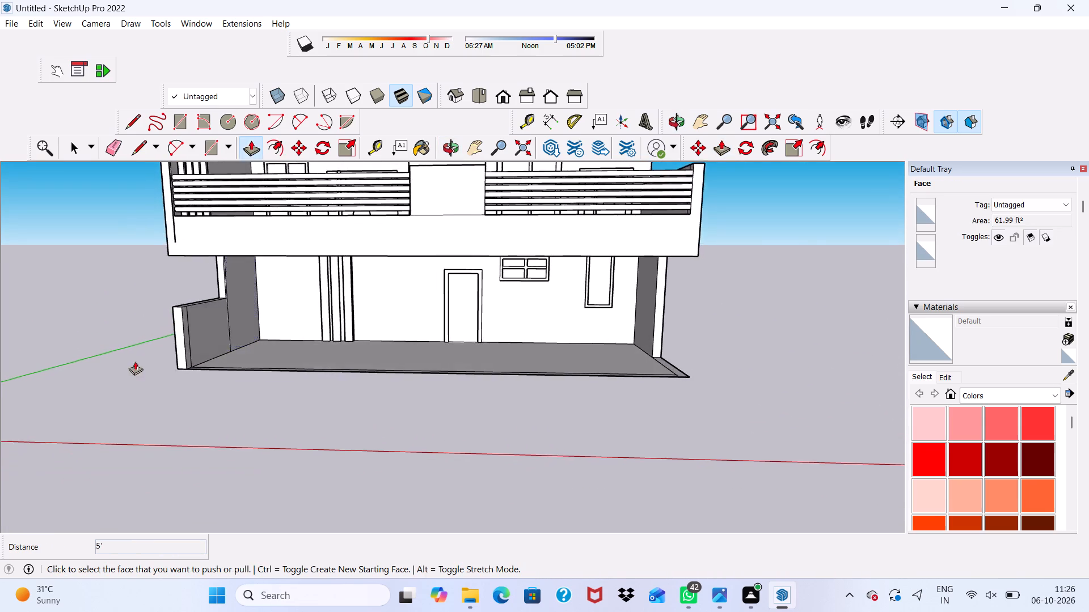
scroll(151, 352, up, 5)
scroll(179, 335, down, 5)
middle_drag(204, 339, 226, 354)
scroll(225, 354, up, 2)
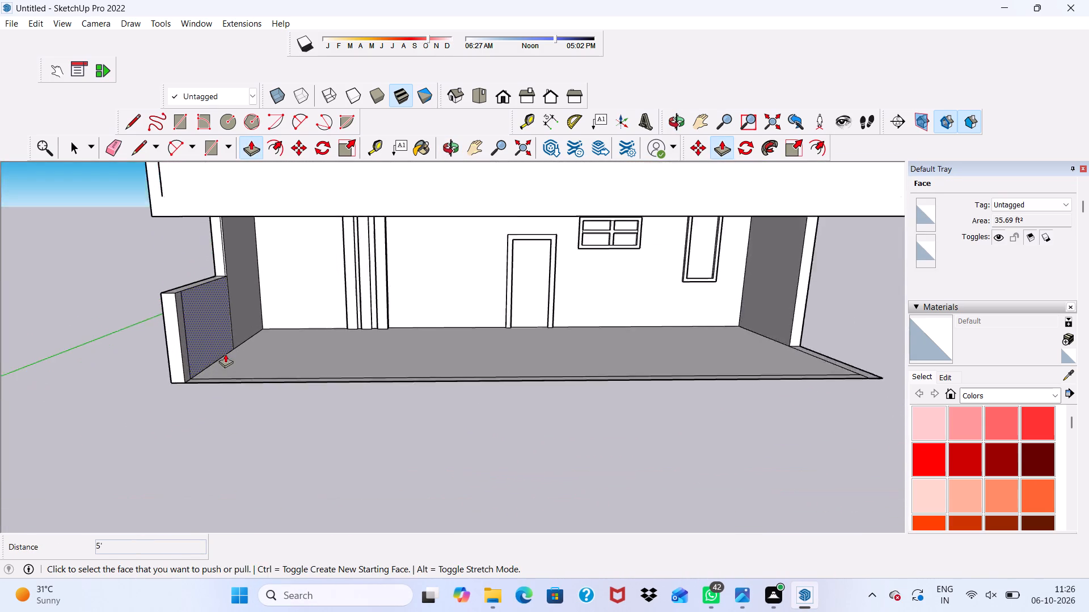
scroll(225, 354, up, 4)
middle_drag(254, 398, 189, 475)
scroll(195, 432, up, 5)
click(195, 429)
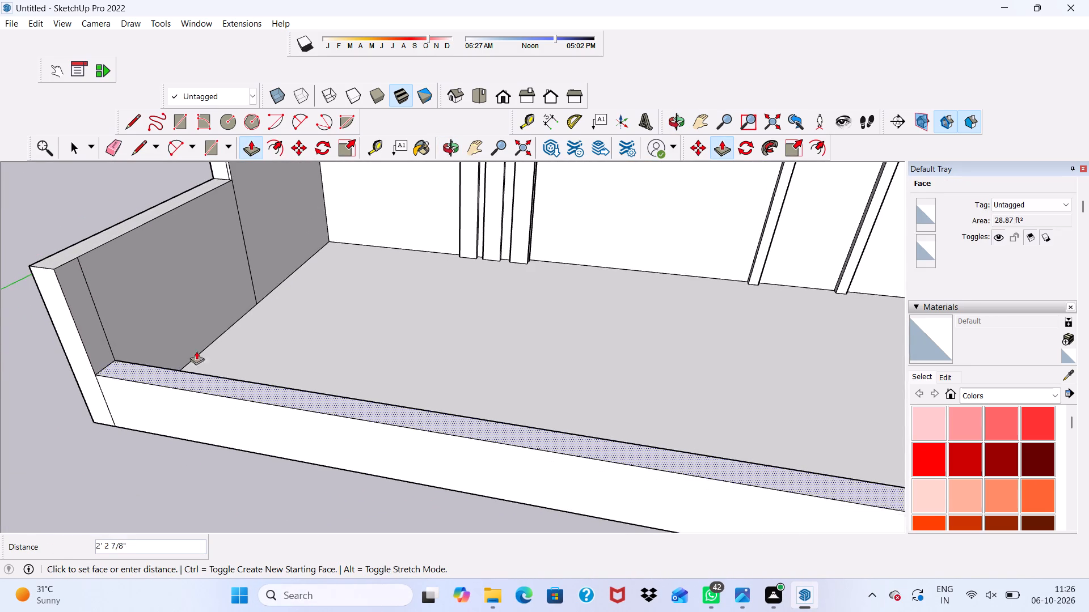
key(5)
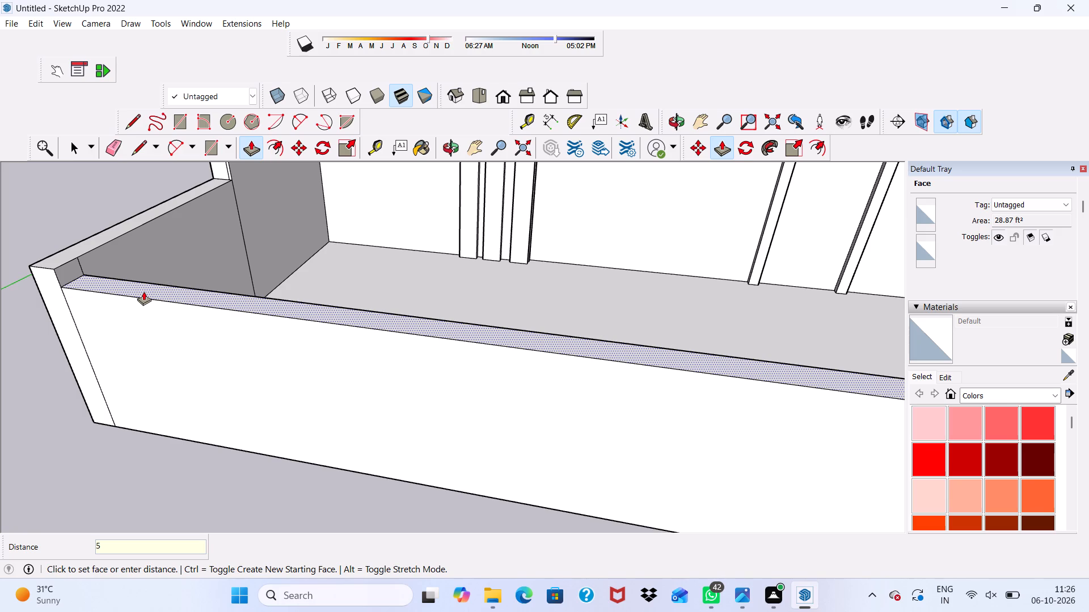
key(apostrophe)
key(Return)
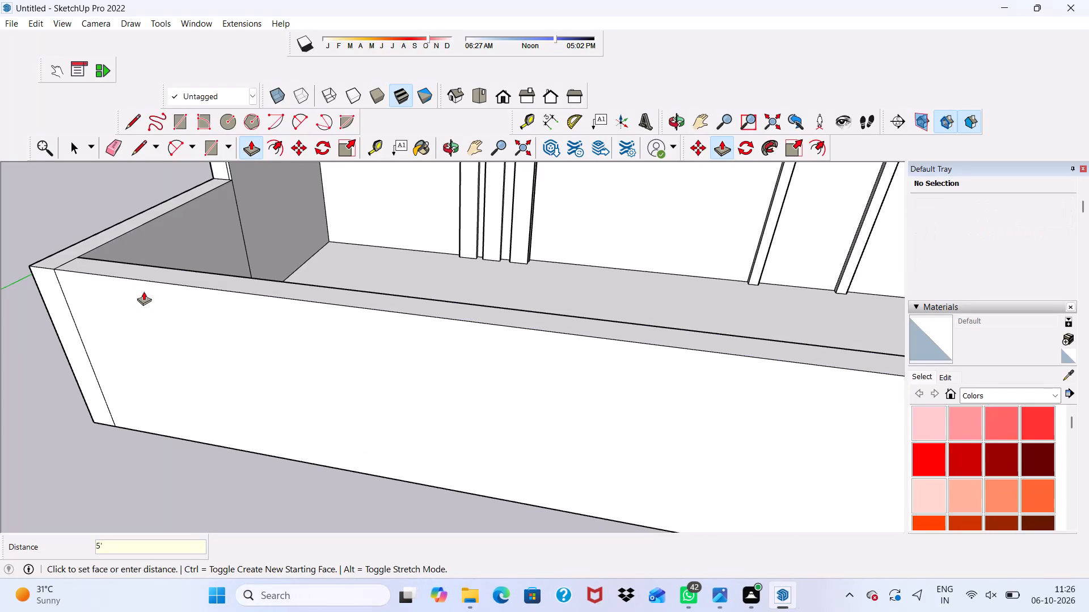
Push/Pull the opposite short side border strip up 5', level with the top of the front parapet.
scroll(119, 326, down, 8)
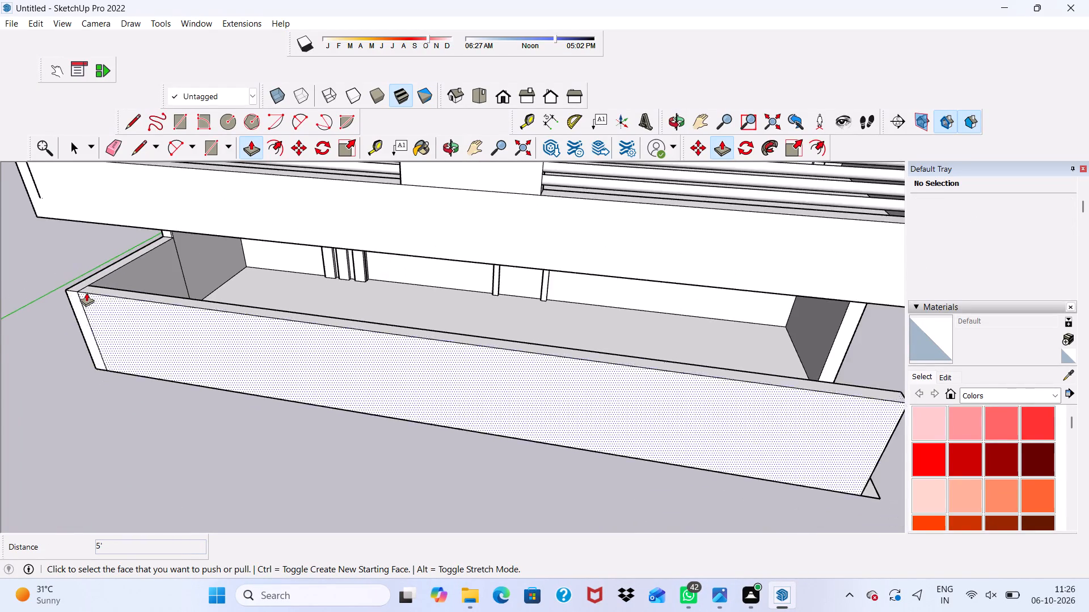
scroll(86, 292, down, 9)
middle_drag(365, 392, 70, 367)
scroll(361, 430, up, 4)
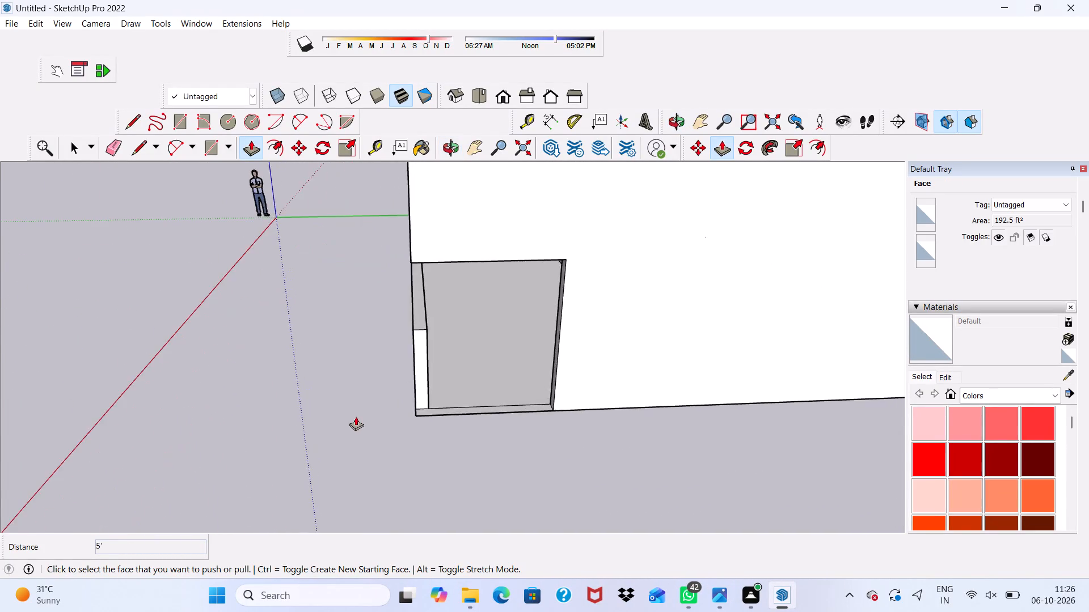
scroll(356, 416, up, 13)
click(435, 420)
scroll(428, 372, down, 5)
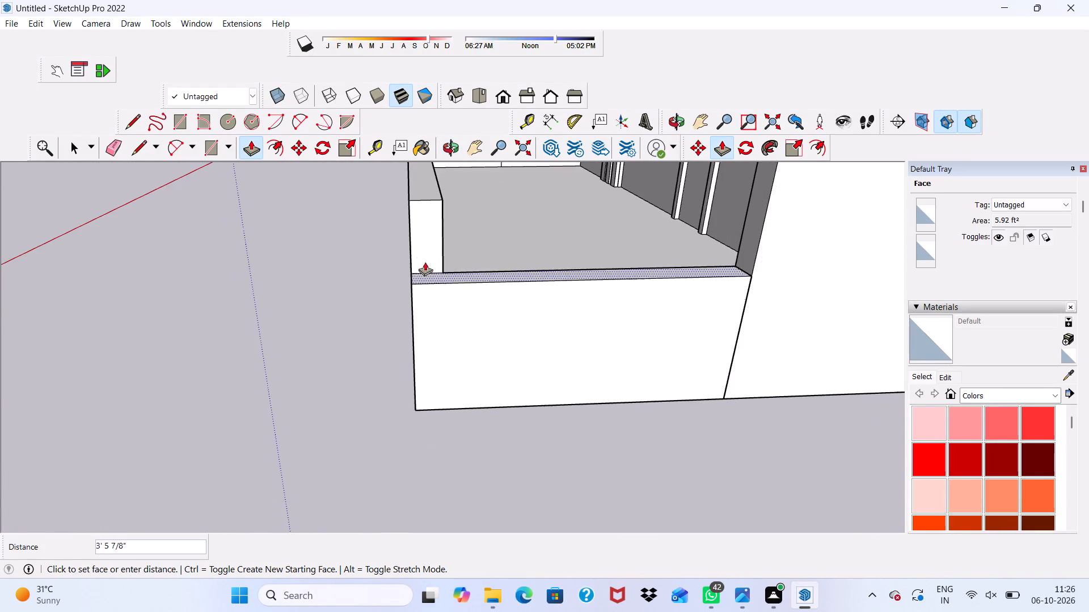
scroll(424, 212, up, 1)
middle_drag(420, 192, 601, 272)
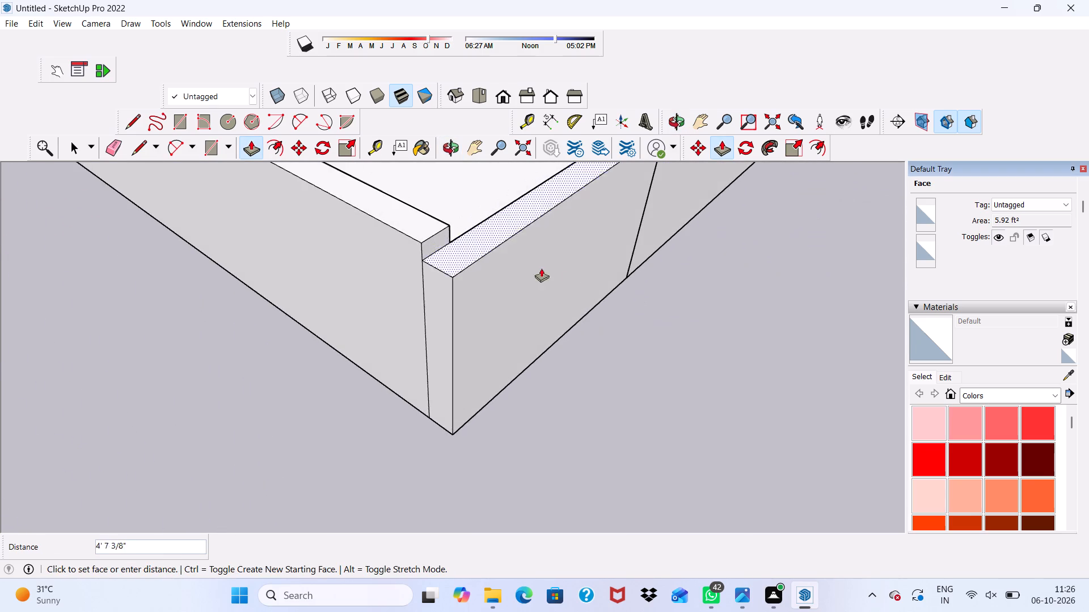
scroll(407, 224, up, 4)
click(410, 223)
Erase the seams on the front, top and outer side faces of the ground-floor parapet at the corner opposite the vertical posts.
scroll(369, 237, down, 1)
middle_drag(331, 246, 487, 162)
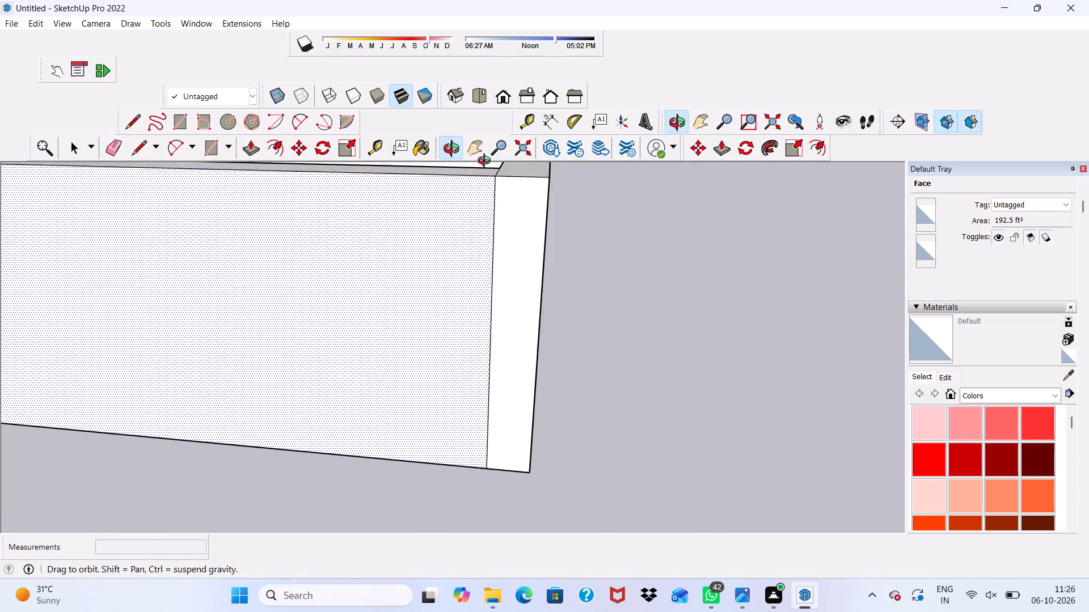
middle_drag(487, 162, 435, 193)
scroll(462, 267, up, 2)
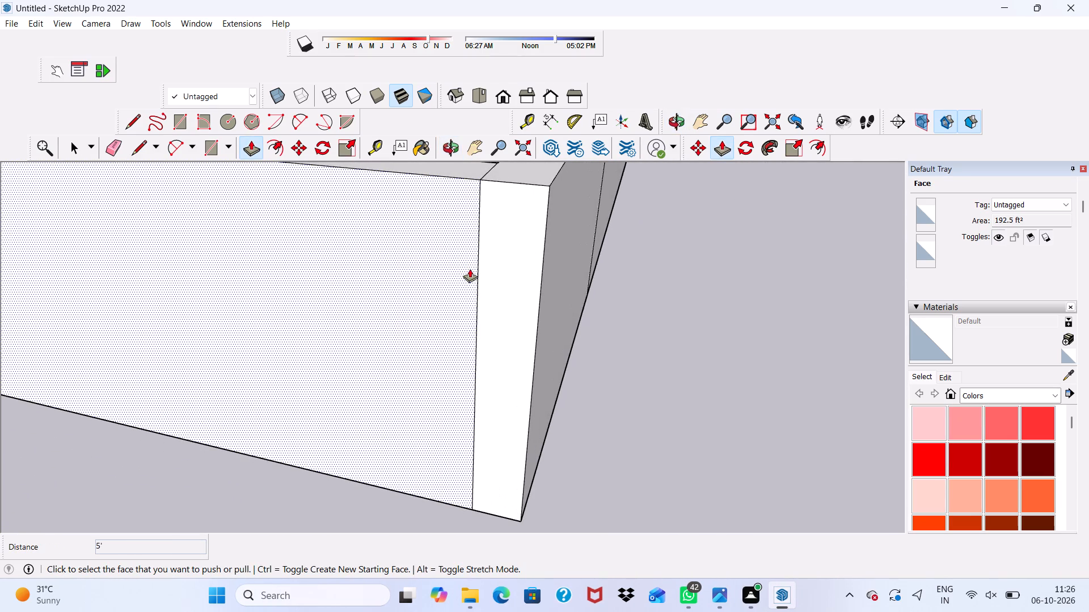
key(space)
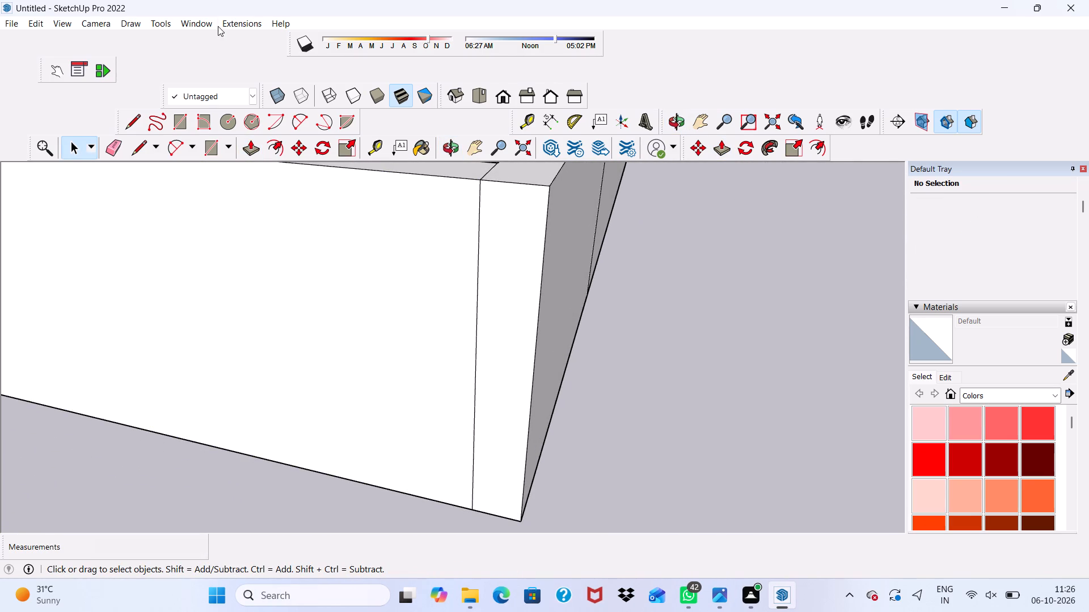
click(107, 144)
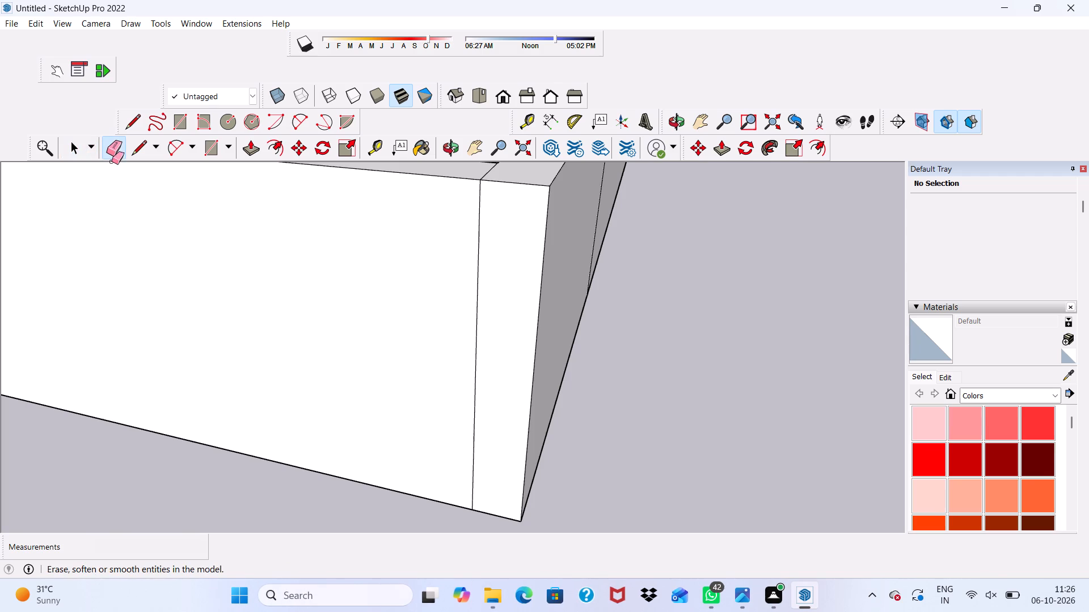
click(474, 290)
drag(476, 286, 469, 294)
scroll(542, 219, down, 10)
scroll(506, 202, up, 9)
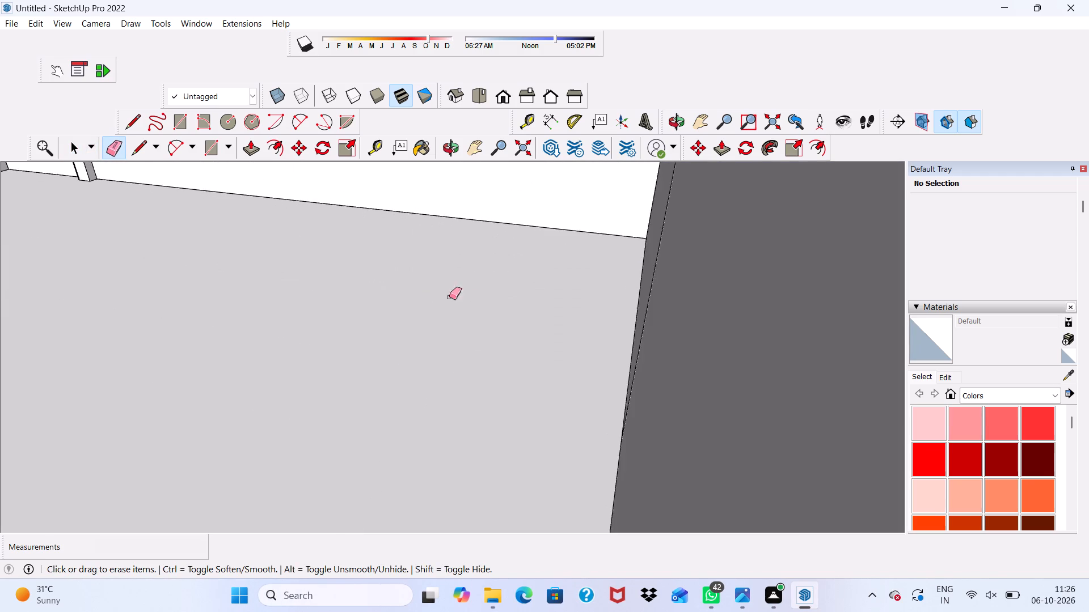
scroll(422, 316, down, 9)
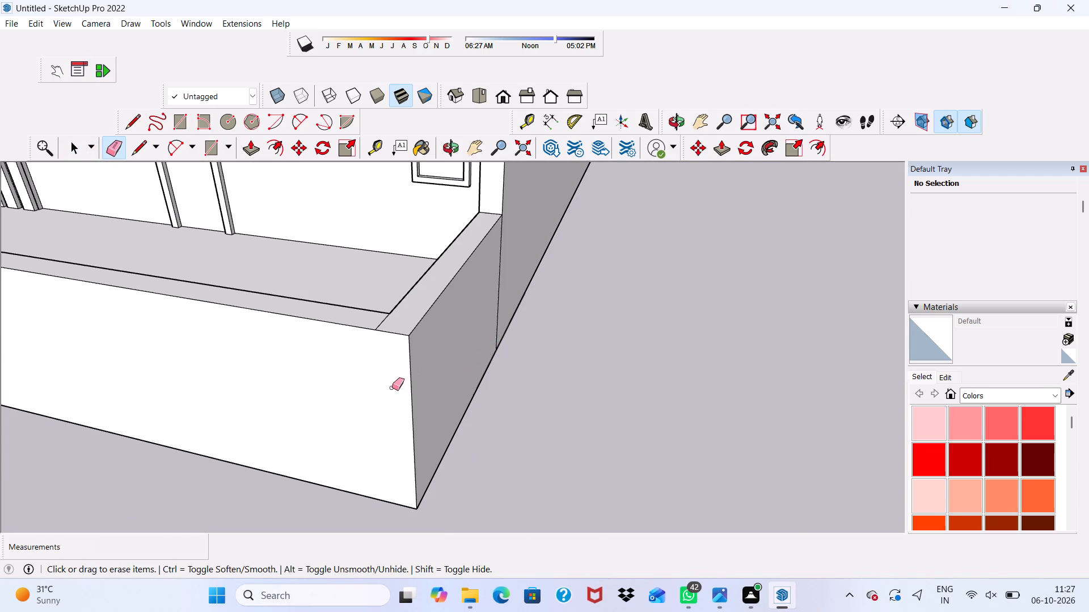
scroll(382, 394, up, 4)
click(380, 284)
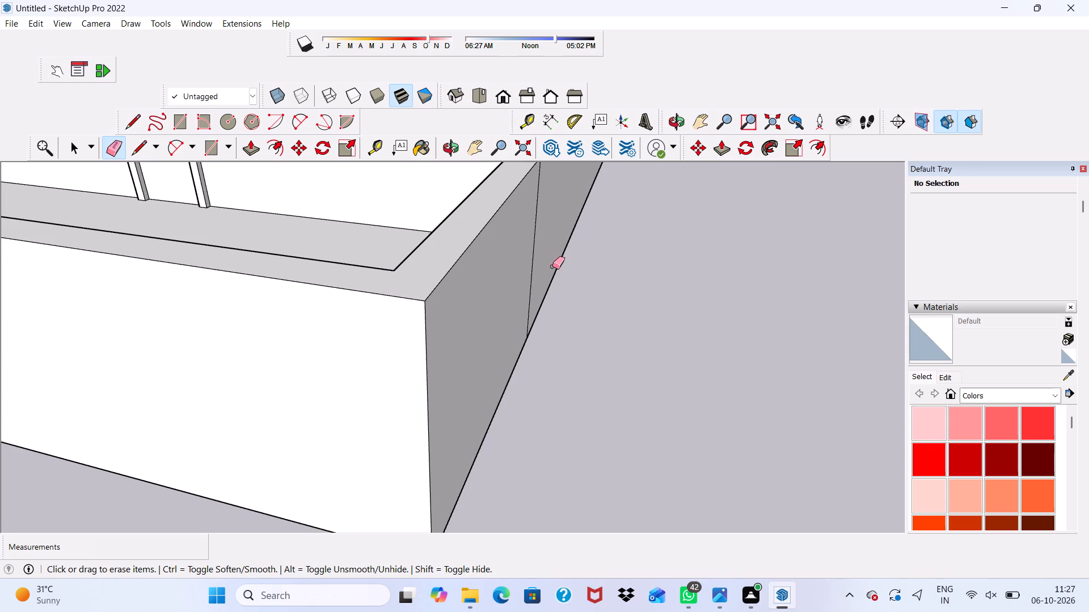
scroll(538, 250, up, 1)
drag(535, 241, 523, 253)
Erase the inner vertical seam between the building's side wall and the side parapet opposite the vertical posts.
scroll(475, 293, down, 9)
scroll(341, 388, up, 2)
scroll(353, 389, down, 1)
scroll(372, 389, up, 1)
scroll(327, 341, down, 4)
middle_drag(313, 360, 382, 348)
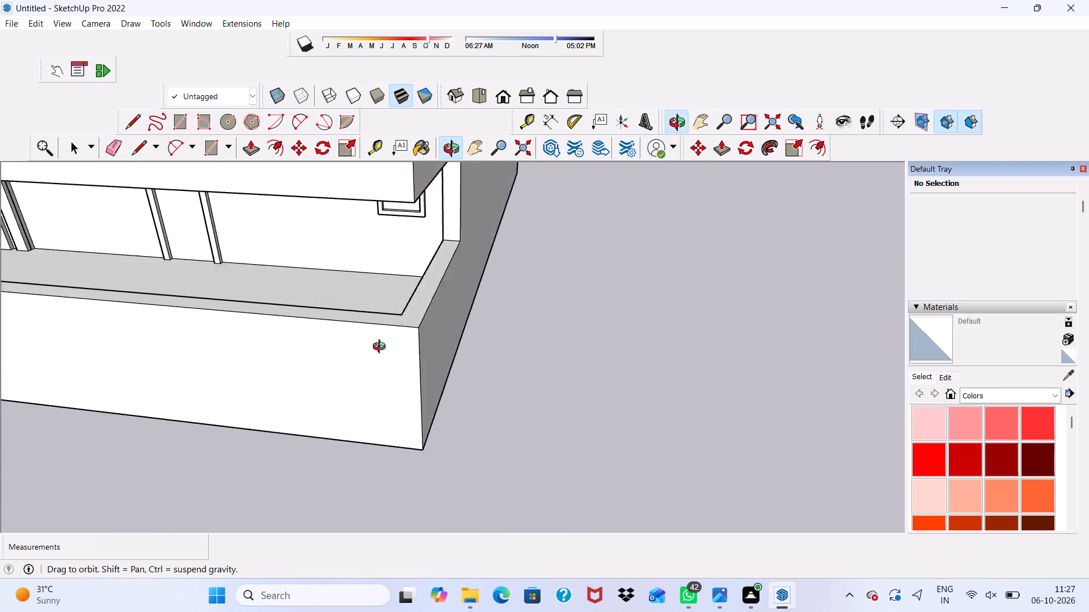
middle_drag(382, 348, 434, 337)
scroll(387, 320, down, 6)
scroll(415, 334, up, 1)
scroll(427, 336, down, 7)
scroll(467, 278, up, 15)
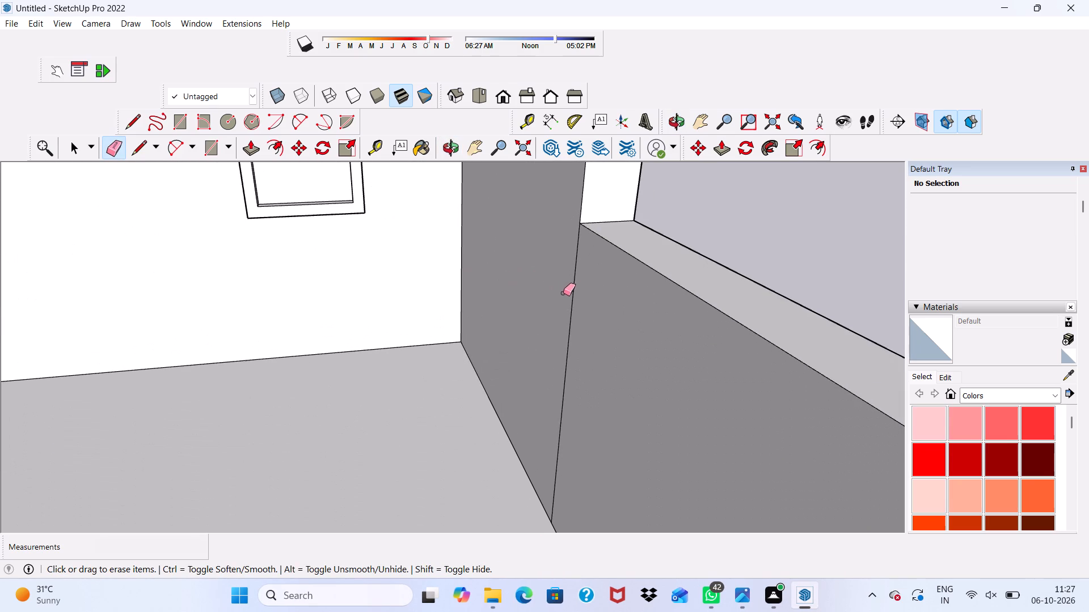
click(575, 291)
drag(573, 291, 566, 286)
scroll(540, 278, down, 4)
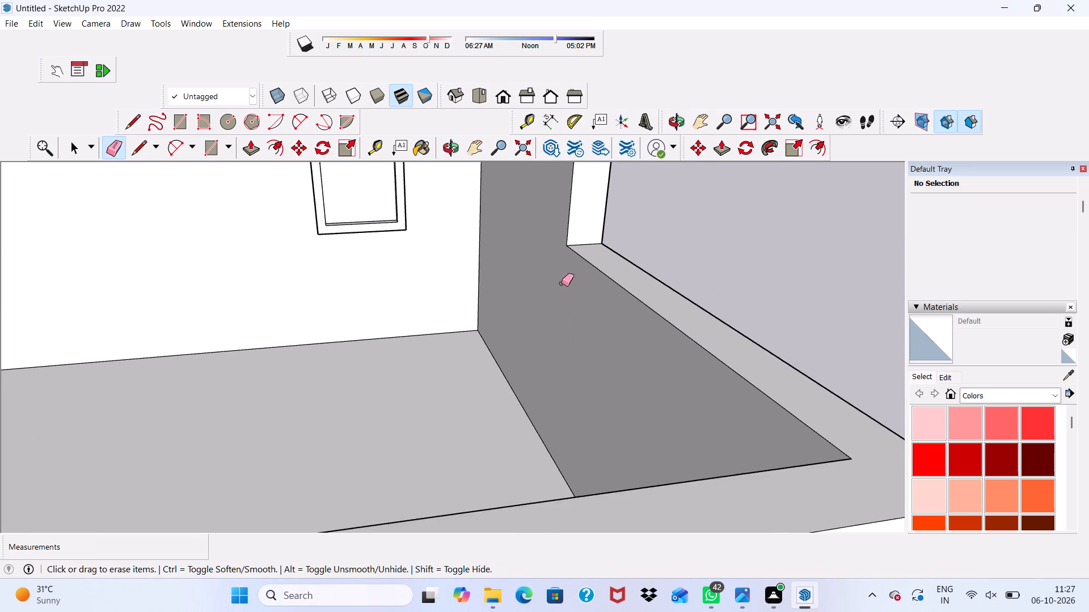
Erase the seams on the front, top and inner side faces of the ground-floor parapet at the corner nearest the vertical posts.
scroll(562, 283, down, 19)
scroll(334, 364, up, 8)
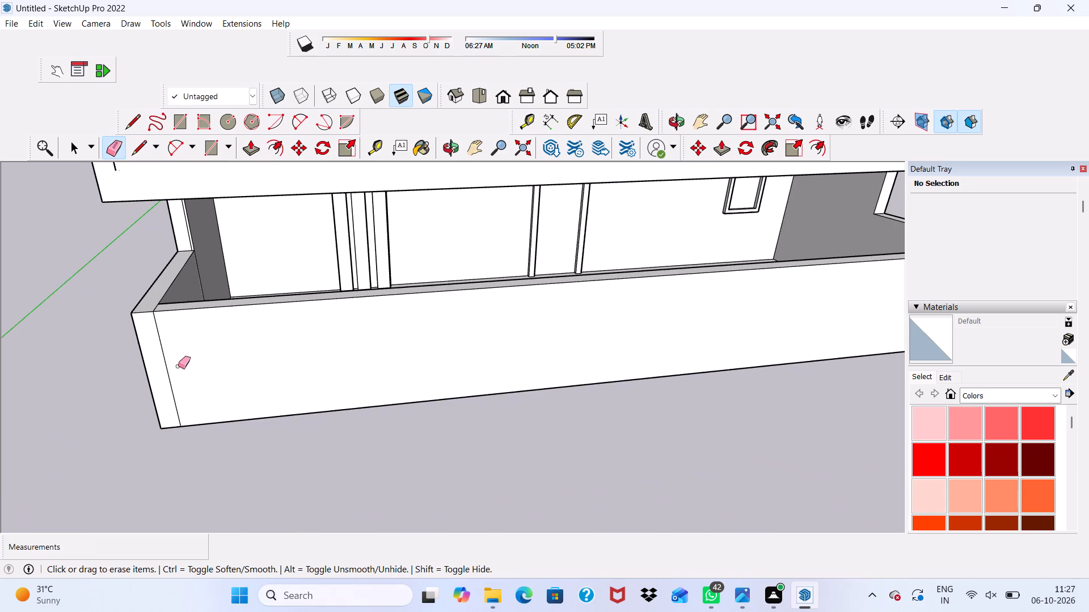
drag(163, 369, 176, 364)
scroll(144, 310, up, 12)
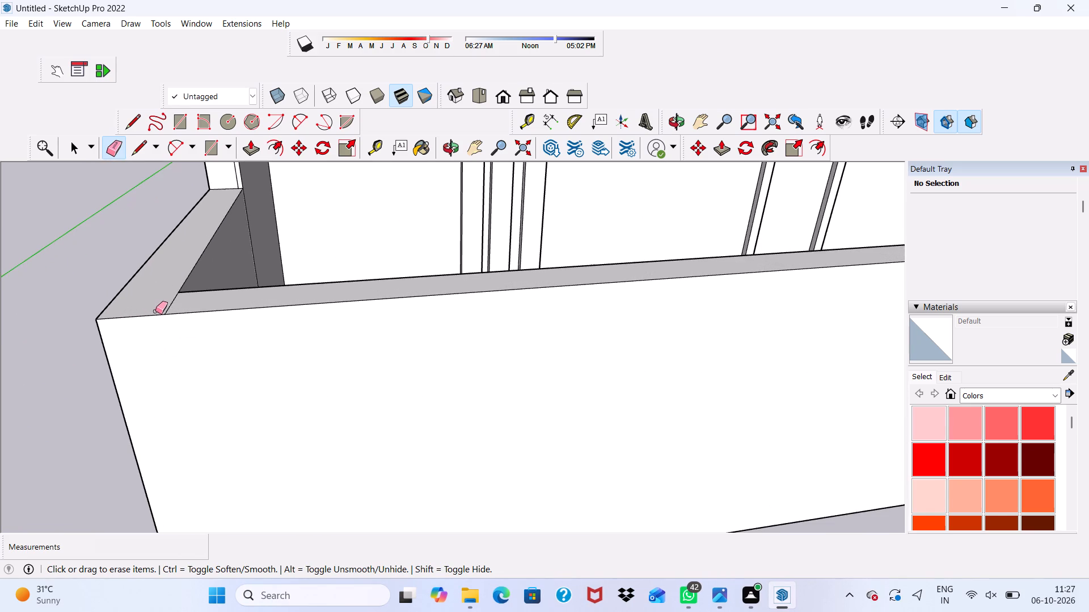
click(168, 305)
scroll(210, 280, up, 7)
drag(250, 229, 268, 218)
scroll(237, 232, down, 2)
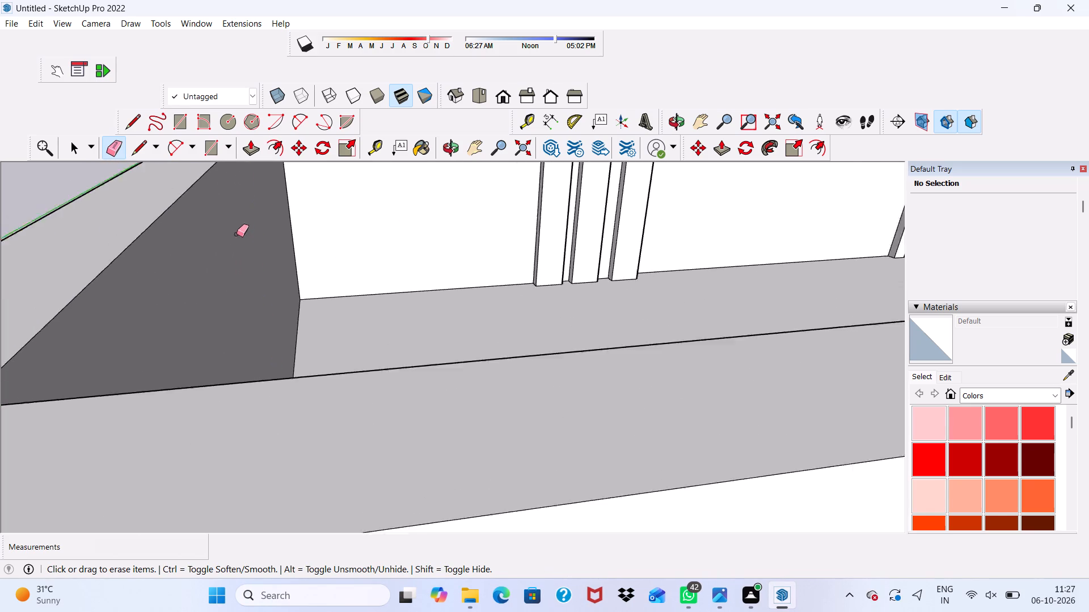
scroll(237, 234, down, 8)
Erase the vertical seam on the side wall's end face and the seam on the outer side face of the parapet below it.
middle_drag(271, 262, 341, 294)
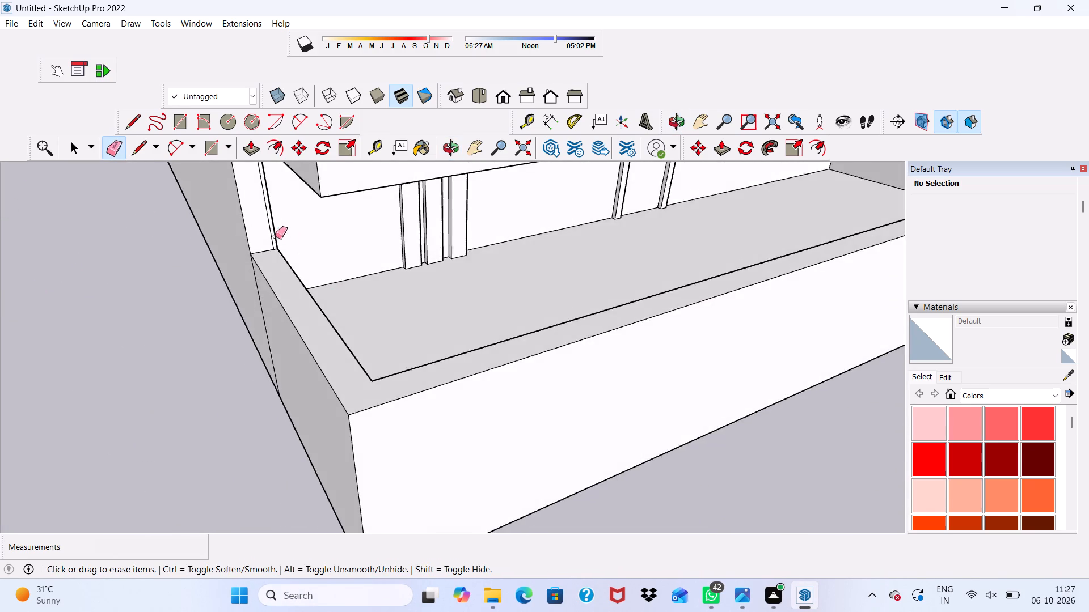
scroll(271, 233, up, 6)
click(270, 224)
scroll(225, 309, up, 3)
click(248, 299)
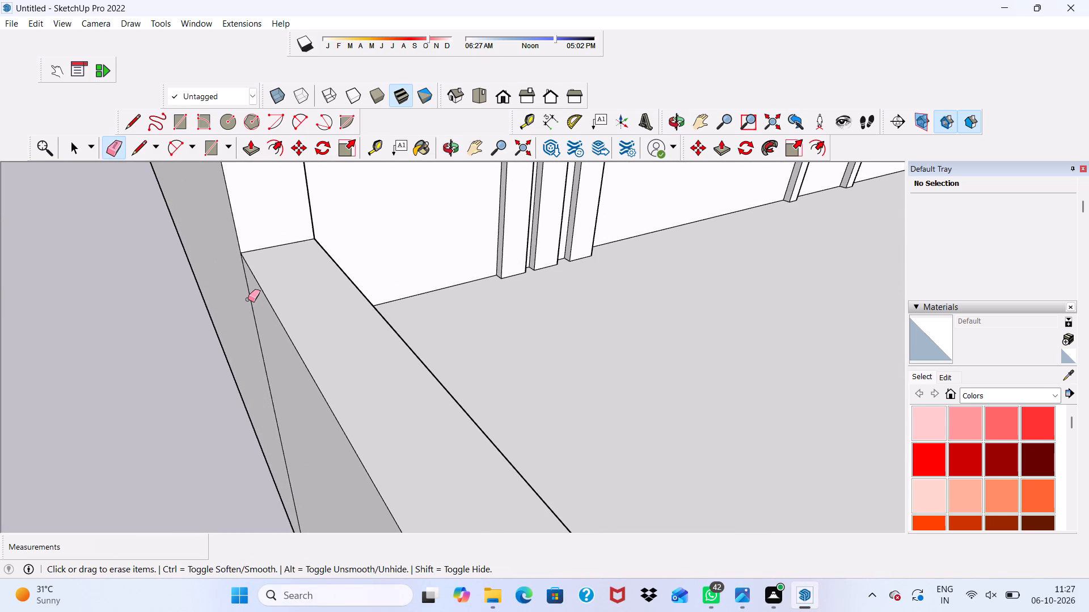
drag(249, 309, 259, 318)
scroll(226, 323, down, 15)
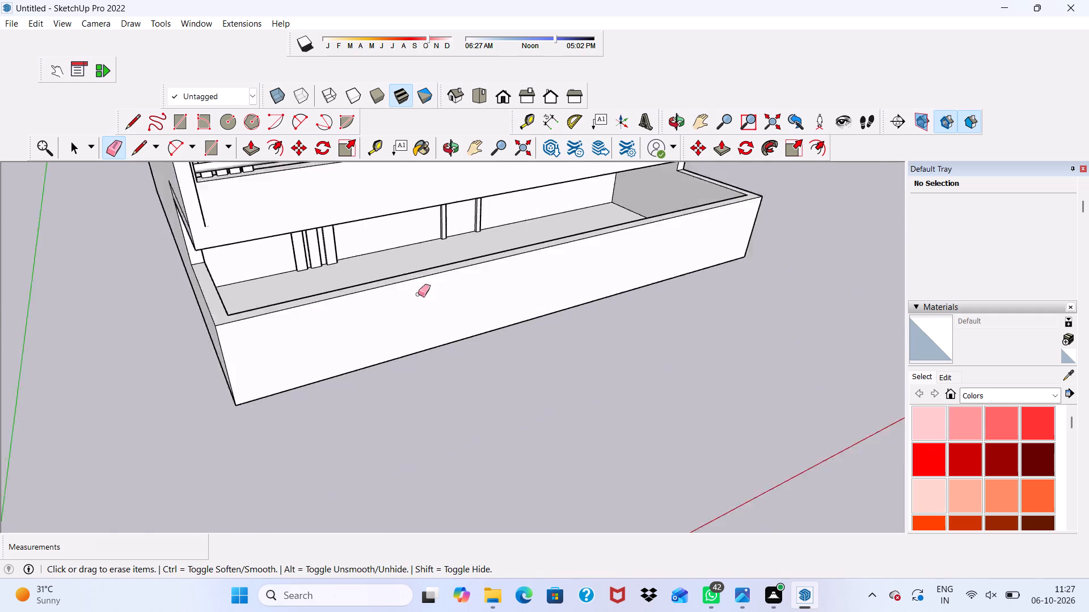
On the building's underside, erase the white rectangular face lying across the thin wall strip at the door, undoing the excess erasure.
scroll(418, 294, down, 1)
middle_drag(441, 291, 327, 212)
middle_drag(525, 343, 486, 48)
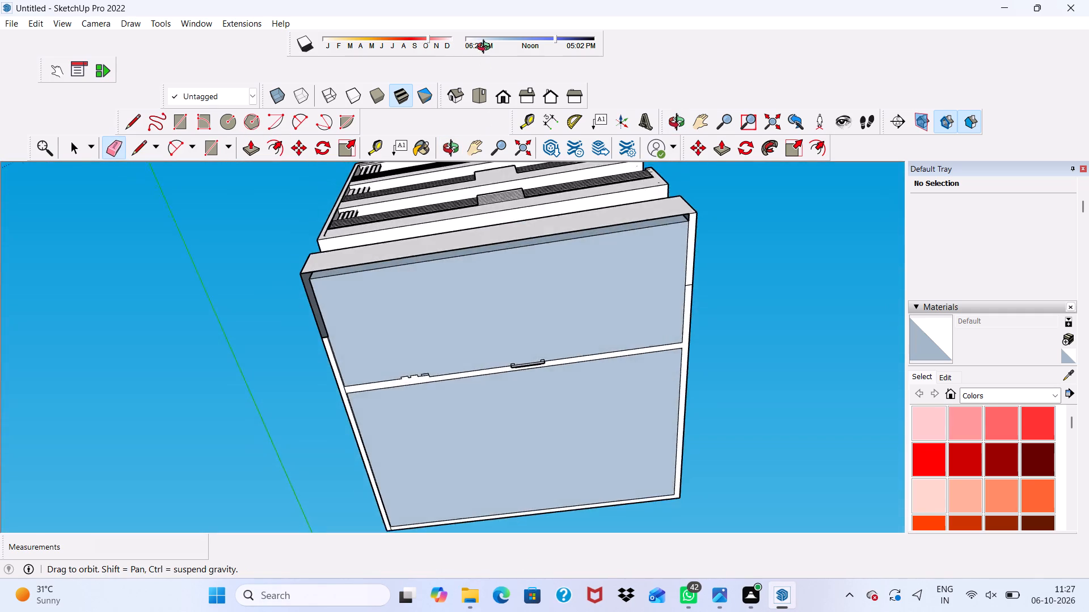
middle_drag(486, 48, 568, 158)
scroll(568, 236, up, 20)
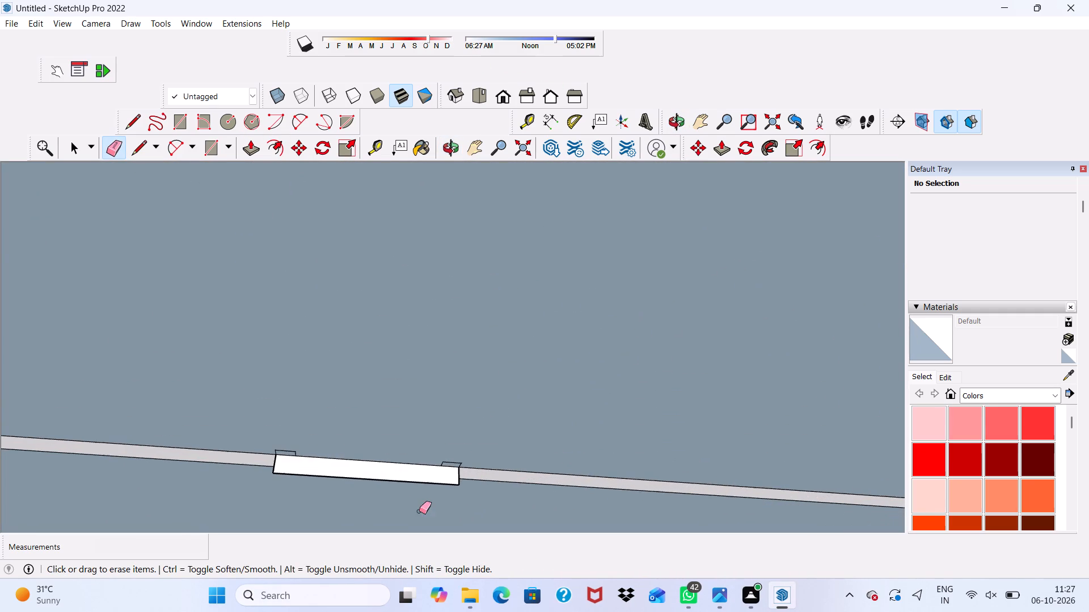
drag(434, 478, 433, 488)
drag(453, 474, 432, 463)
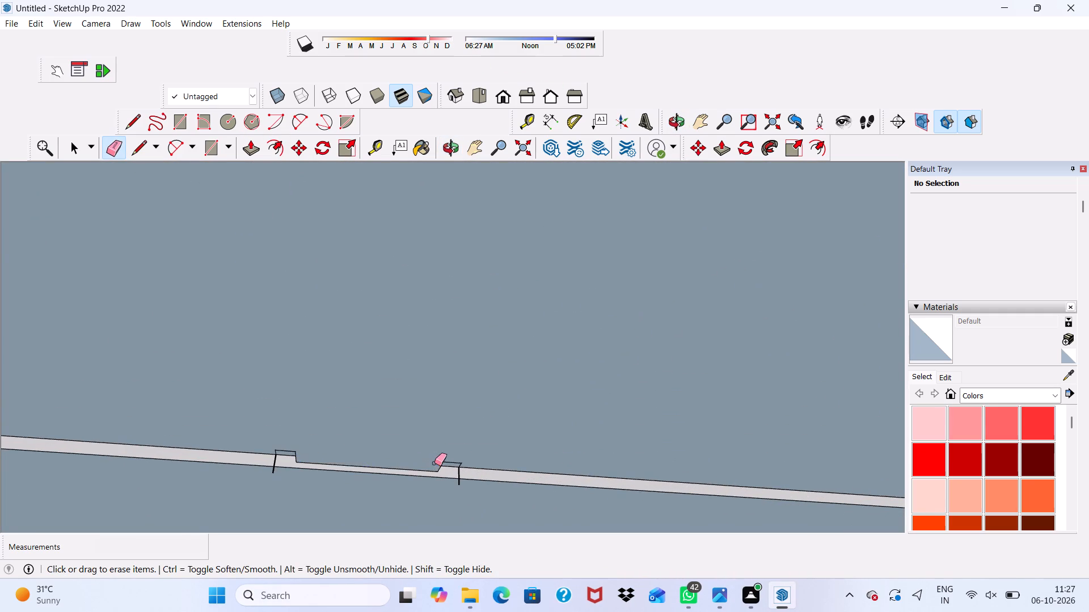
key(ctrl+z)
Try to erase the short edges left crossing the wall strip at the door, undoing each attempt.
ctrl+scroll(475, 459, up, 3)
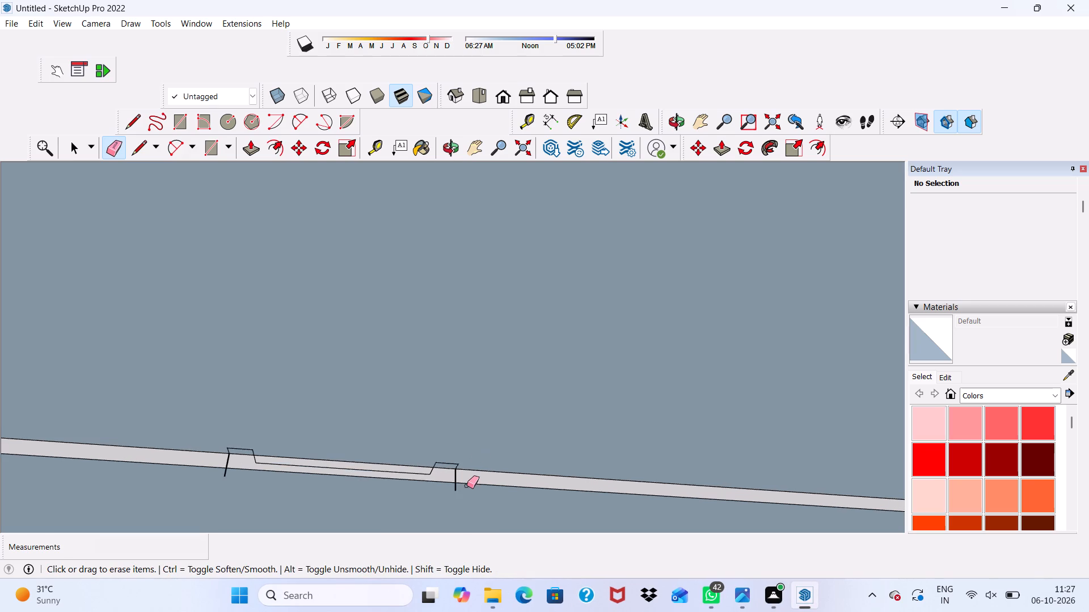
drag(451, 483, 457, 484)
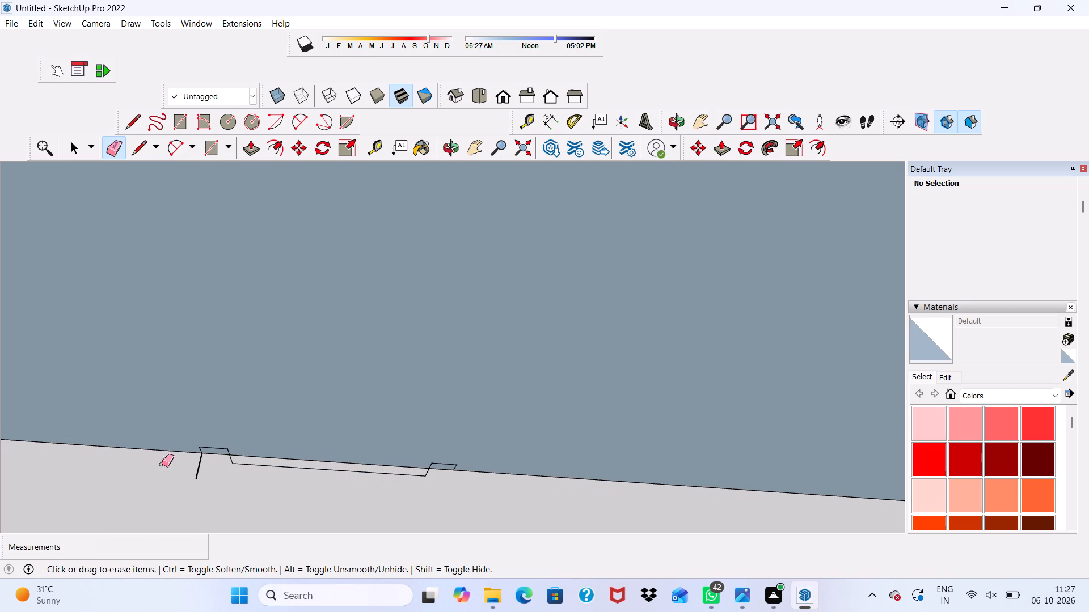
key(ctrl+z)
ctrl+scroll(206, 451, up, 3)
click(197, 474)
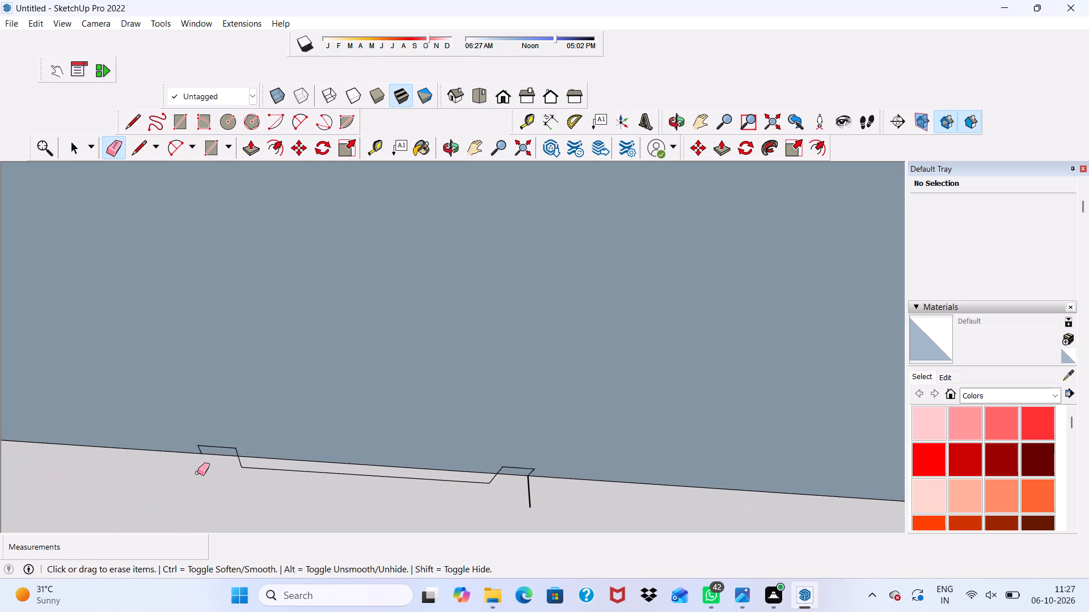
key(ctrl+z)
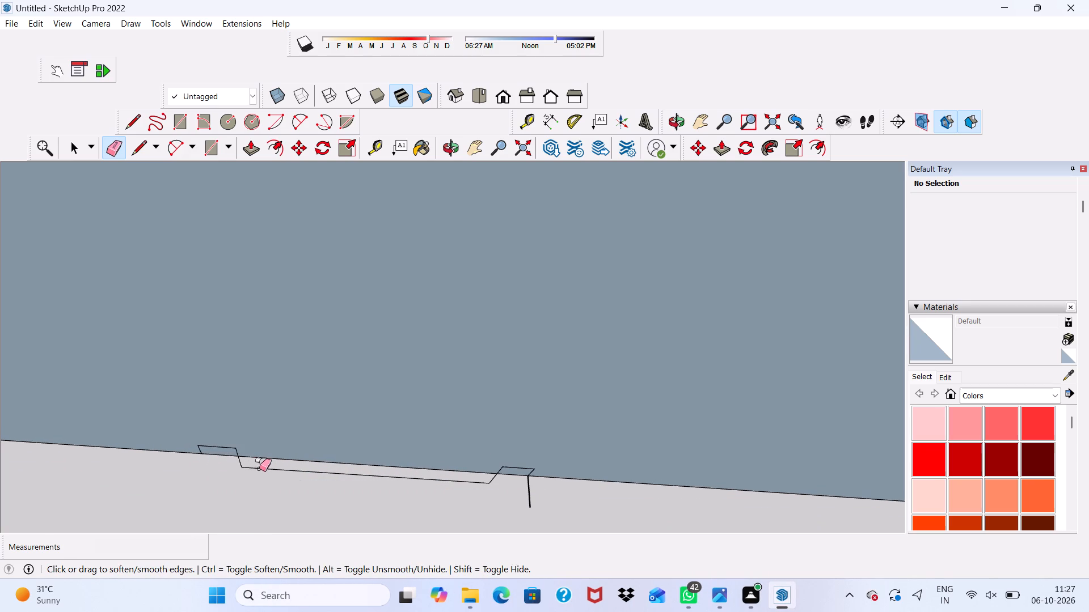
Erase the leftover short edges and the long line of the door outline on the underside's thin wall strip.
scroll(115, 496, up, 5)
scroll(208, 461, up, 5)
drag(305, 452, 312, 453)
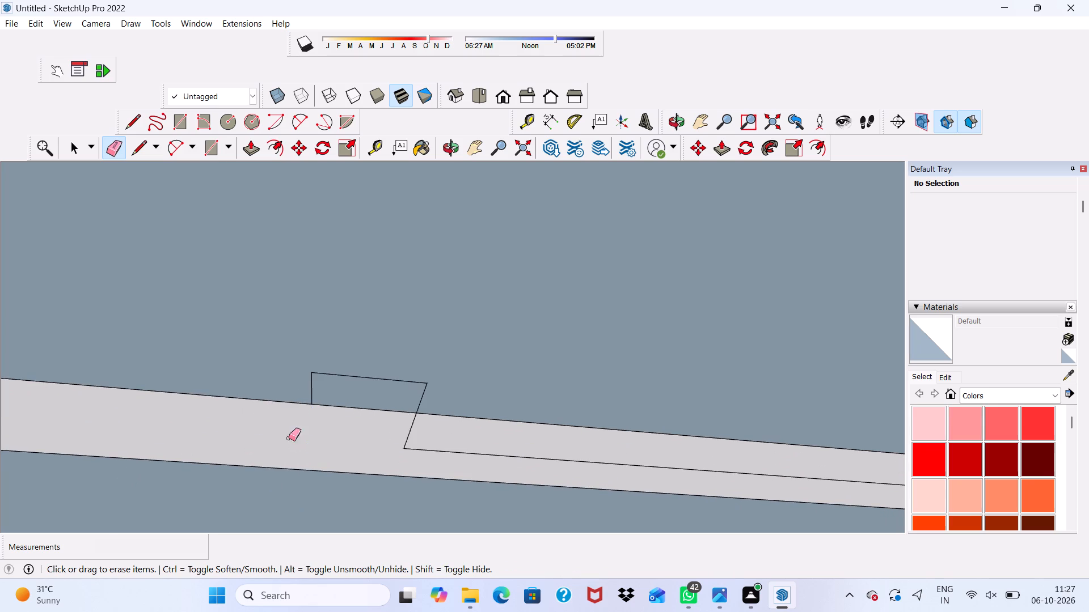
scroll(236, 431, down, 14)
scroll(581, 515, up, 4)
scroll(413, 397, up, 5)
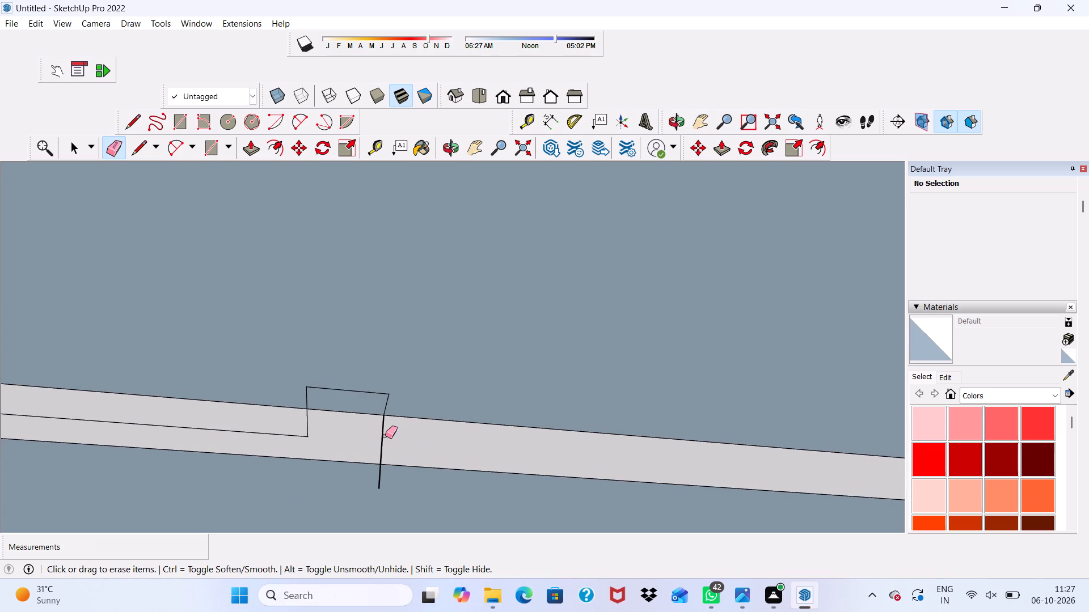
drag(385, 436, 376, 448)
click(268, 435)
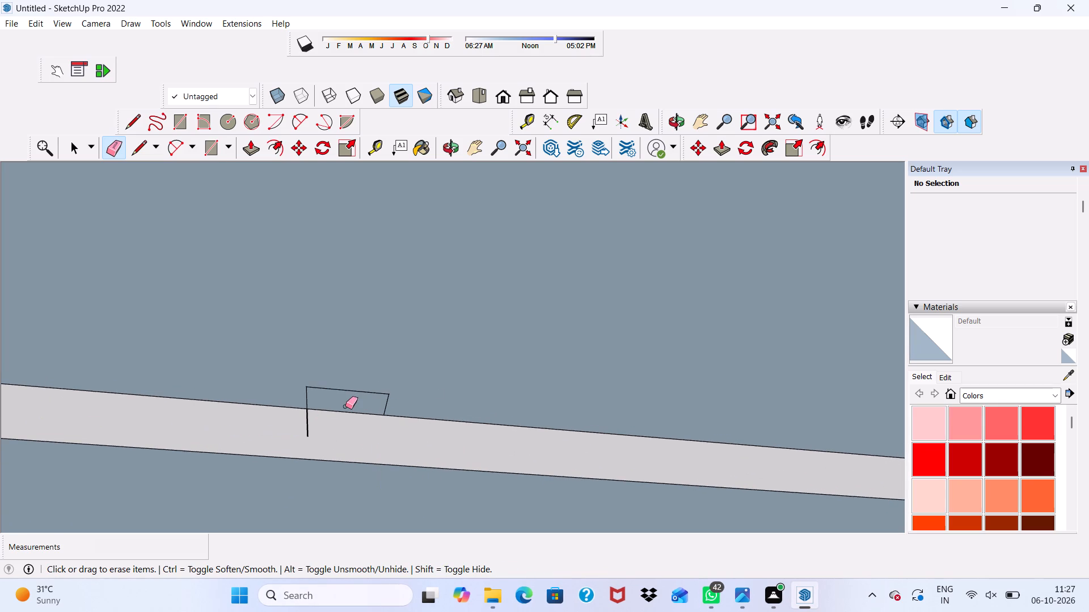
click(307, 422)
scroll(311, 386, down, 13)
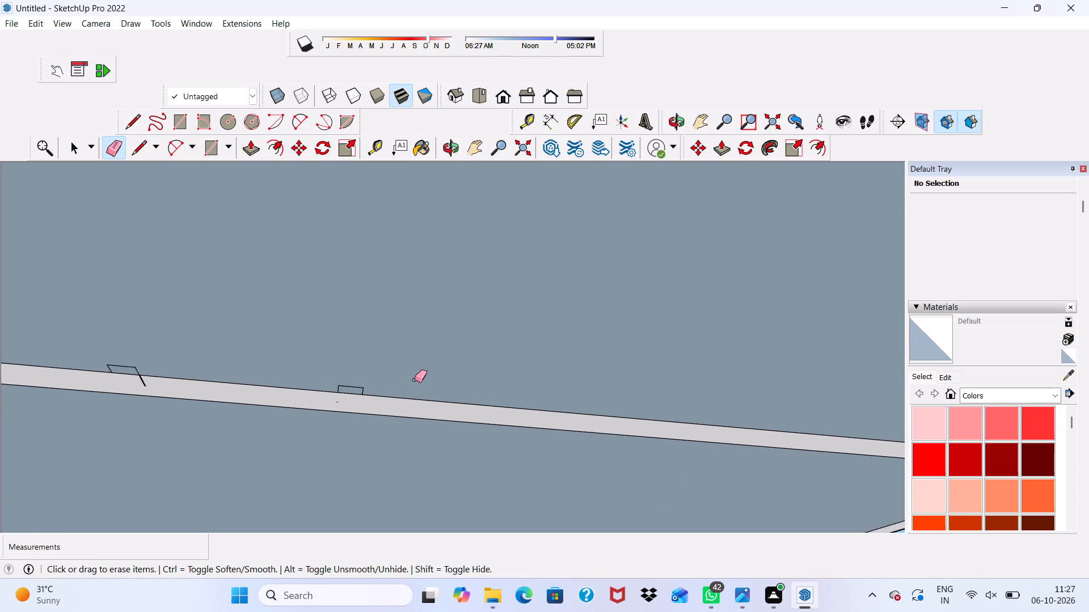
scroll(415, 380, down, 3)
scroll(404, 387, up, 1)
scroll(403, 391, down, 5)
scroll(401, 401, up, 1)
scroll(400, 401, down, 1)
scroll(195, 401, up, 11)
drag(264, 378, 286, 365)
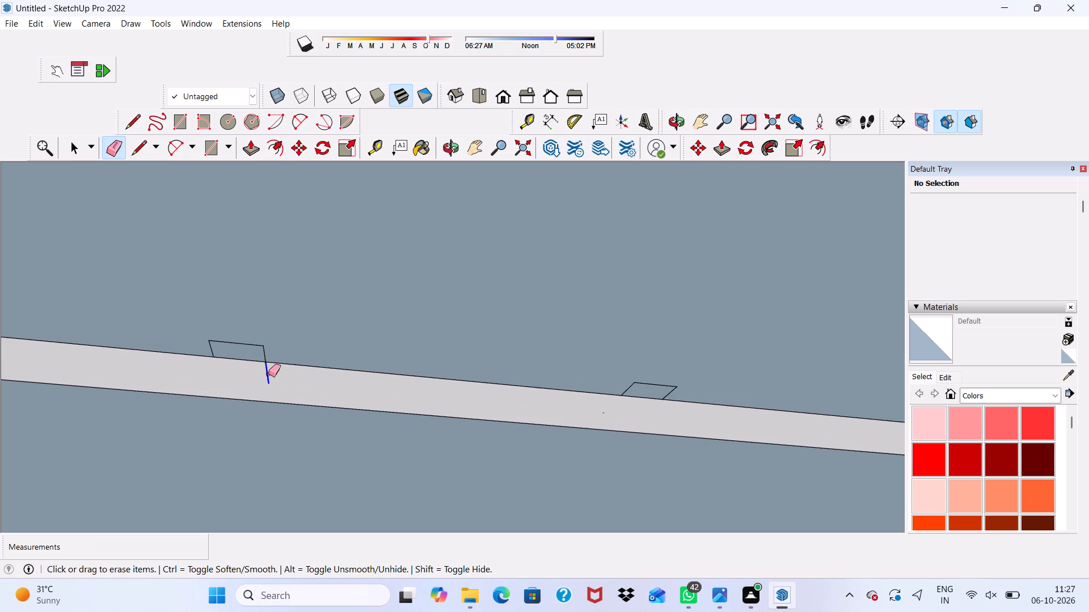
scroll(270, 384, down, 4)
key(space)
scroll(316, 414, down, 17)
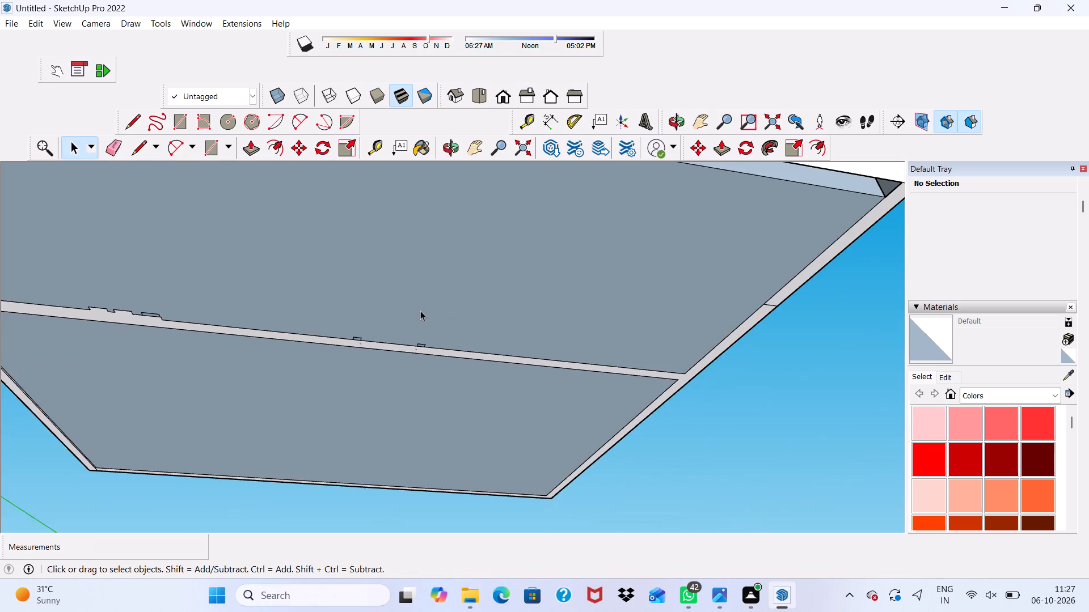
Examine the front facade and the ground-floor parapet from several low and frontal angles.
middle_drag(420, 311, 370, 479)
scroll(345, 372, down, 5)
middle_drag(357, 342, 375, 243)
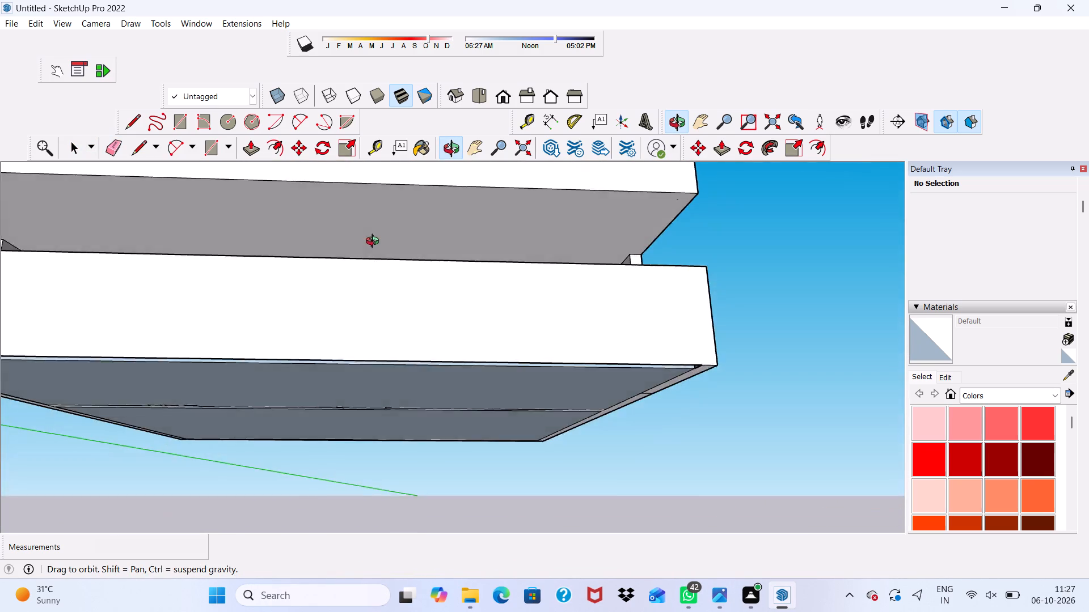
middle_drag(375, 243, 365, 269)
scroll(365, 269, up, 11)
scroll(345, 278, down, 16)
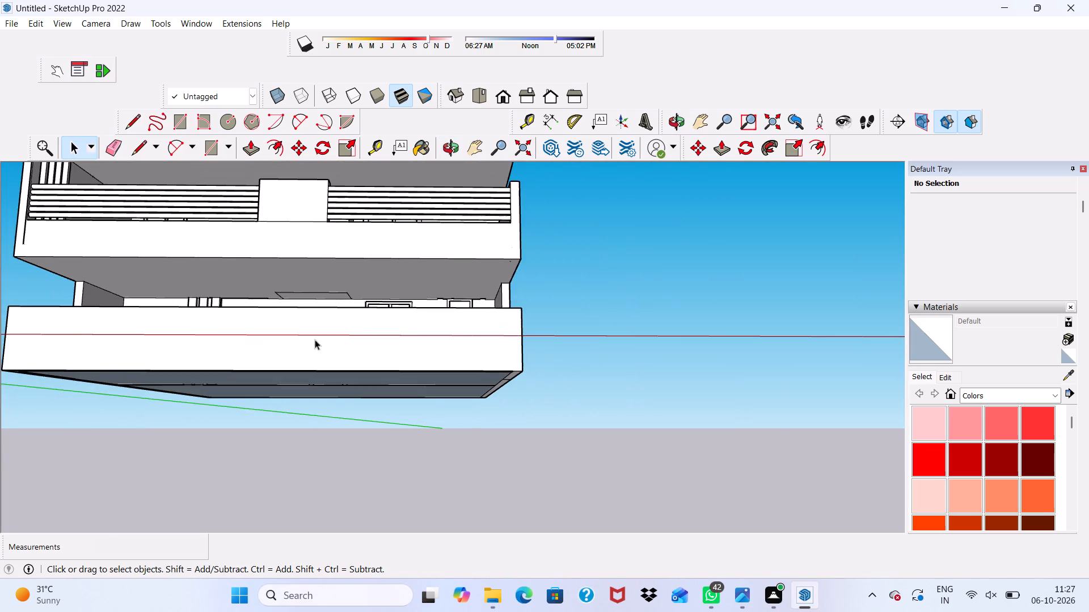
scroll(284, 363, up, 4)
scroll(253, 315, up, 1)
scroll(253, 314, down, 5)
middle_drag(322, 301, 306, 372)
middle_drag(306, 372, 293, 372)
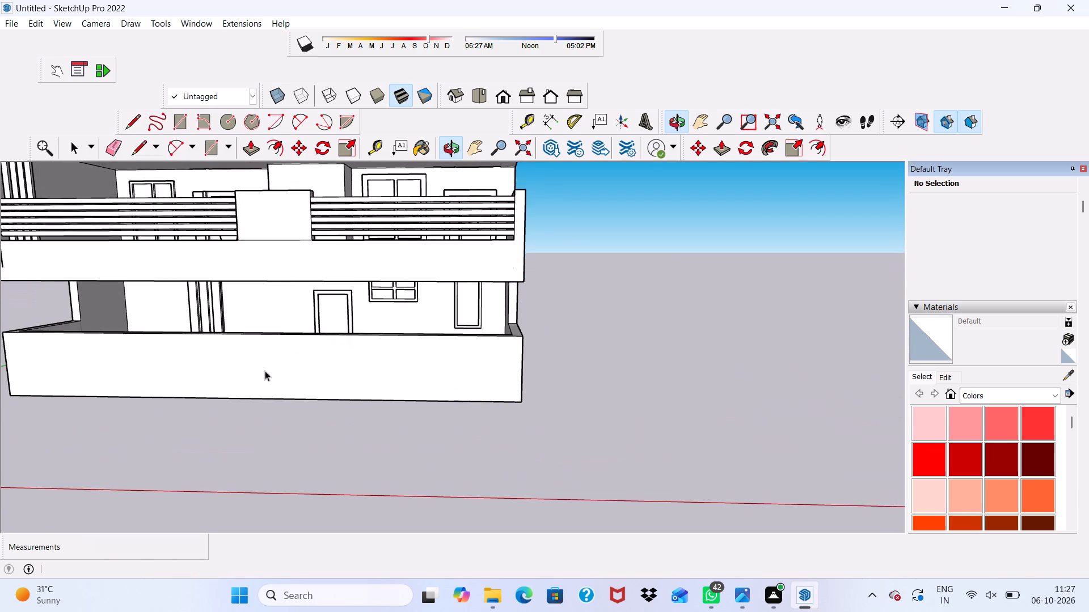
scroll(71, 178, up, 2)
scroll(111, 267, down, 2)
scroll(140, 296, up, 1)
scroll(158, 306, down, 3)
scroll(235, 317, down, 4)
scroll(192, 325, up, 4)
scroll(117, 302, up, 3)
middle_drag(79, 308, 202, 281)
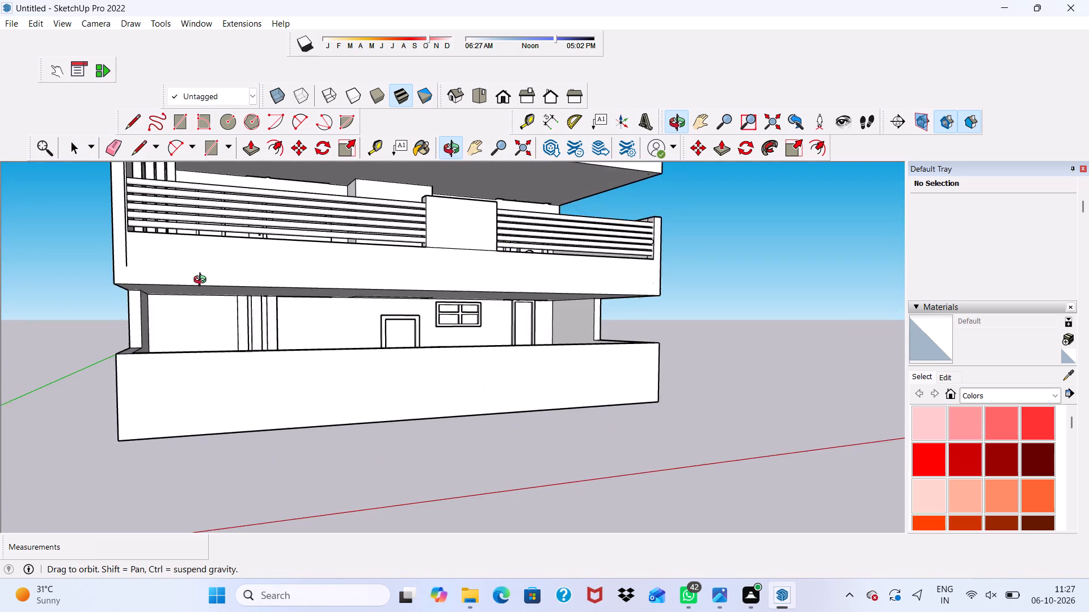
middle_drag(202, 281, 176, 283)
scroll(124, 287, down, 6)
scroll(217, 287, down, 2)
scroll(303, 320, up, 7)
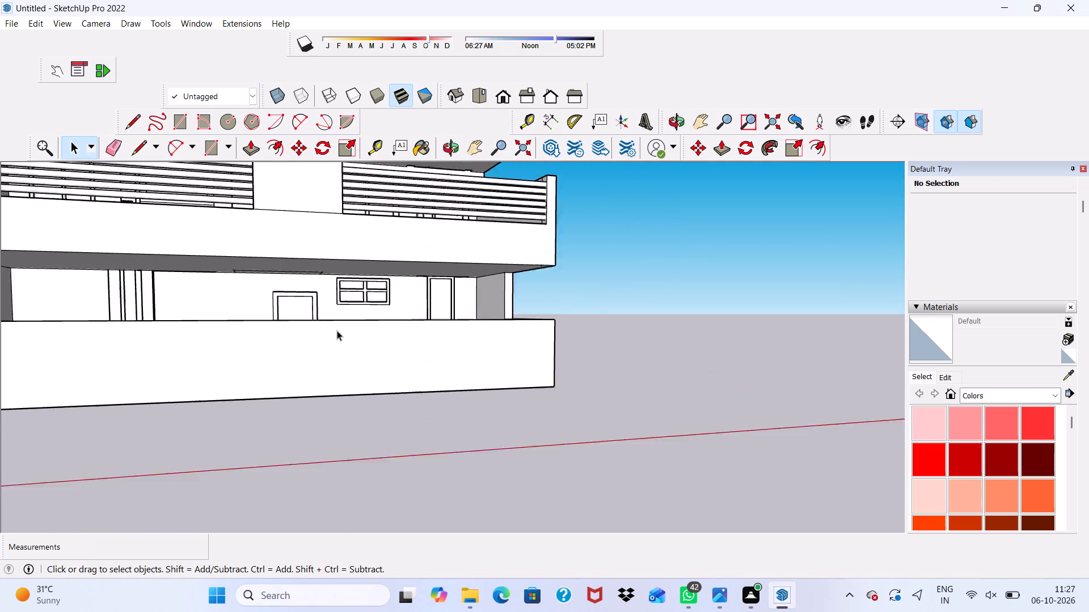
scroll(337, 330, up, 2)
middle_drag(351, 352, 280, 317)
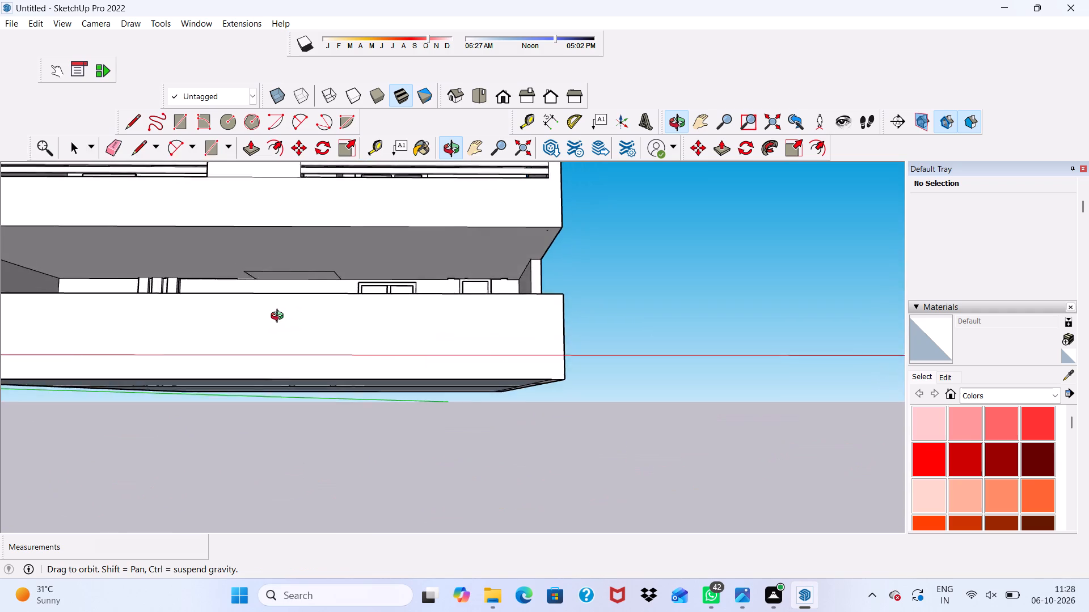
middle_drag(280, 317, 323, 347)
scroll(314, 352, down, 10)
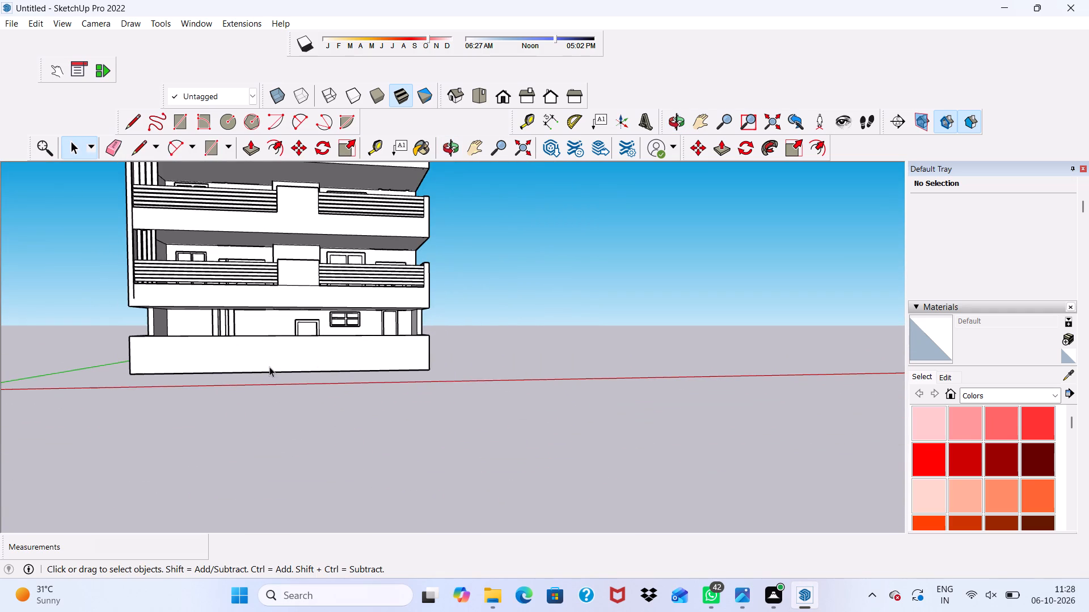
Draw a rectangle about 5' 6 9/16" by 2' 3/8" on the front parapet's face, along its top edge near the corner by the vertical posts.
click(178, 121)
scroll(209, 291, up, 6)
scroll(113, 390, up, 5)
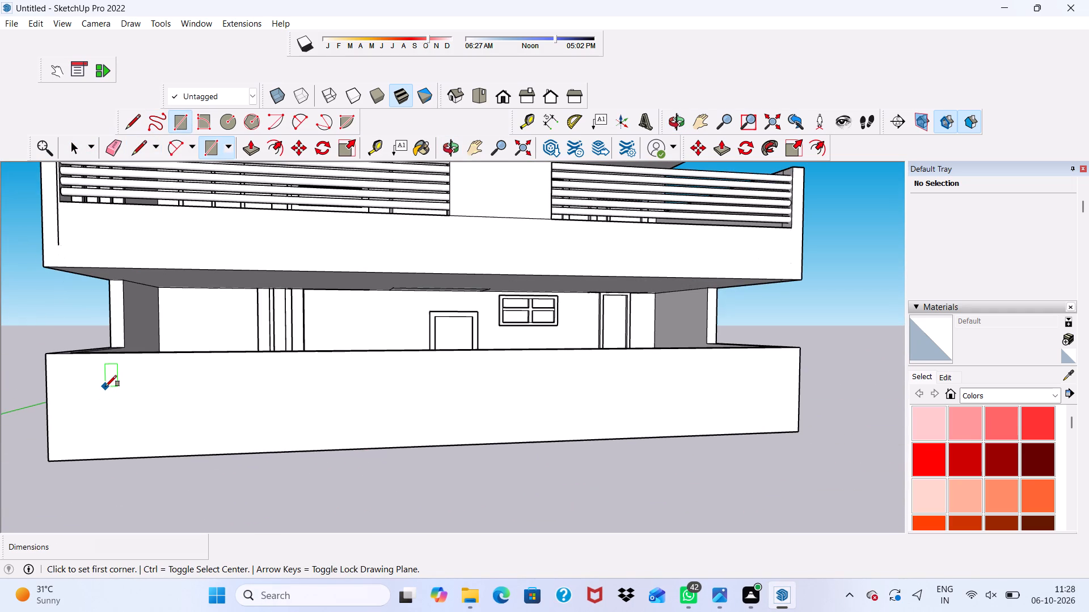
scroll(102, 361, up, 5)
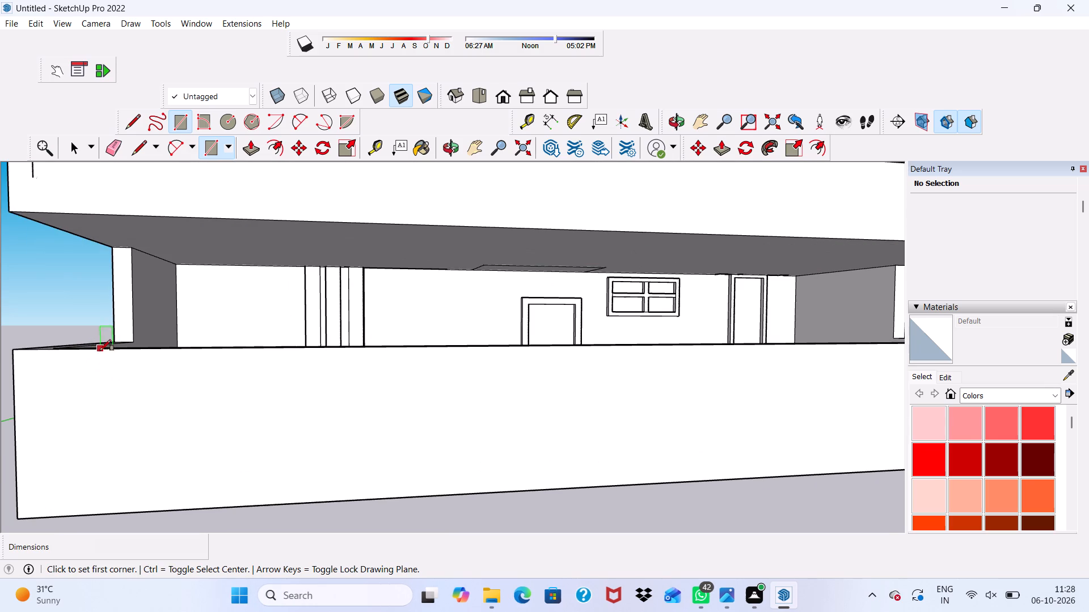
middle_drag(58, 364, 65, 413)
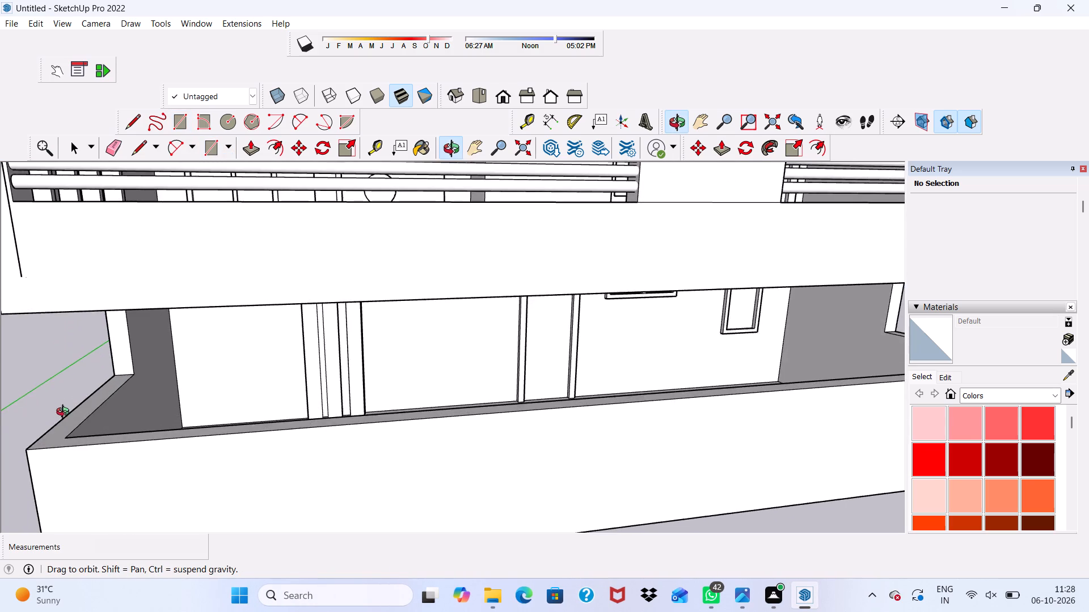
middle_drag(65, 413, 65, 412)
scroll(77, 445, up, 6)
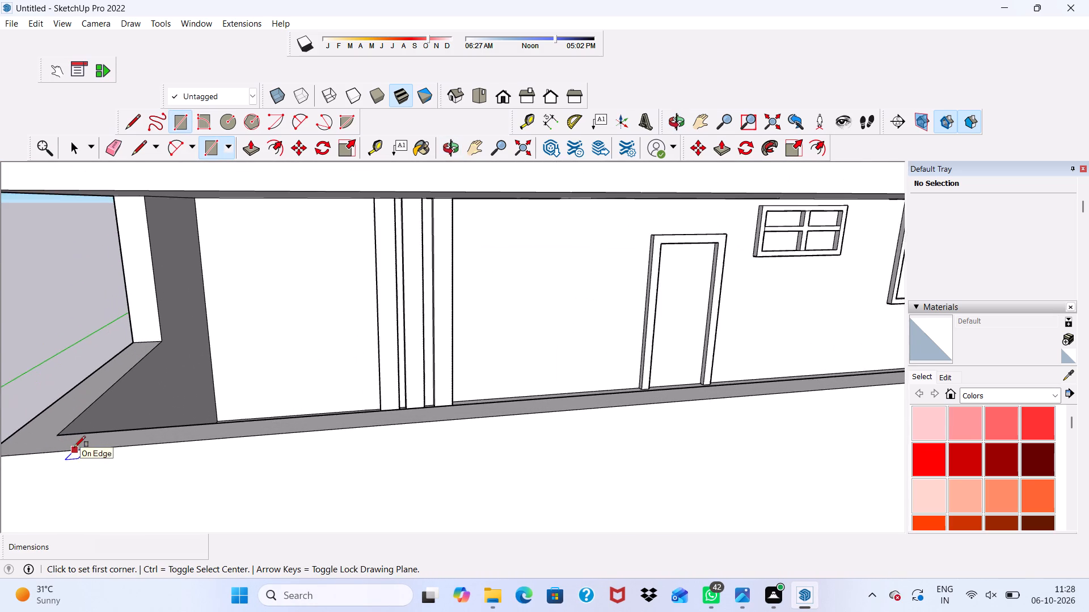
scroll(74, 447, up, 5)
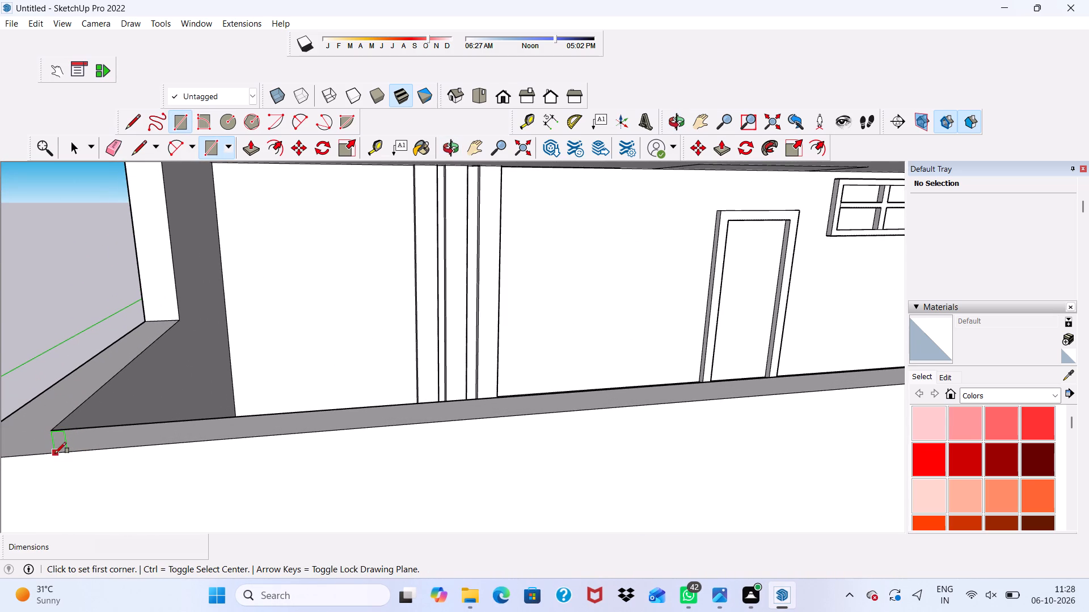
click(55, 453)
scroll(86, 474, down, 5)
scroll(301, 467, up, 4)
scroll(316, 457, down, 2)
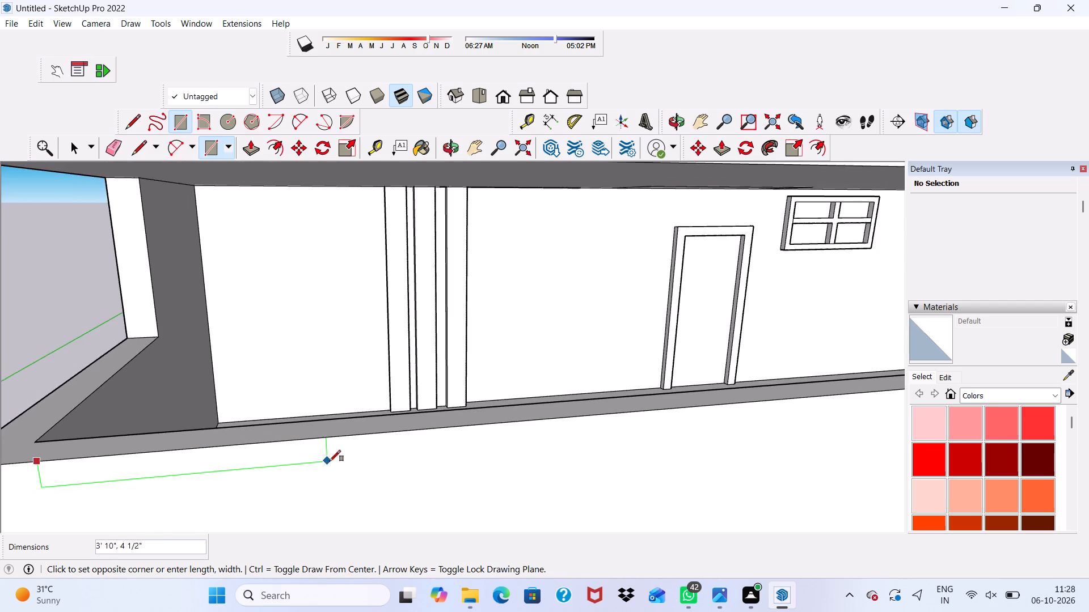
scroll(330, 461, down, 5)
middle_drag(343, 463, 314, 392)
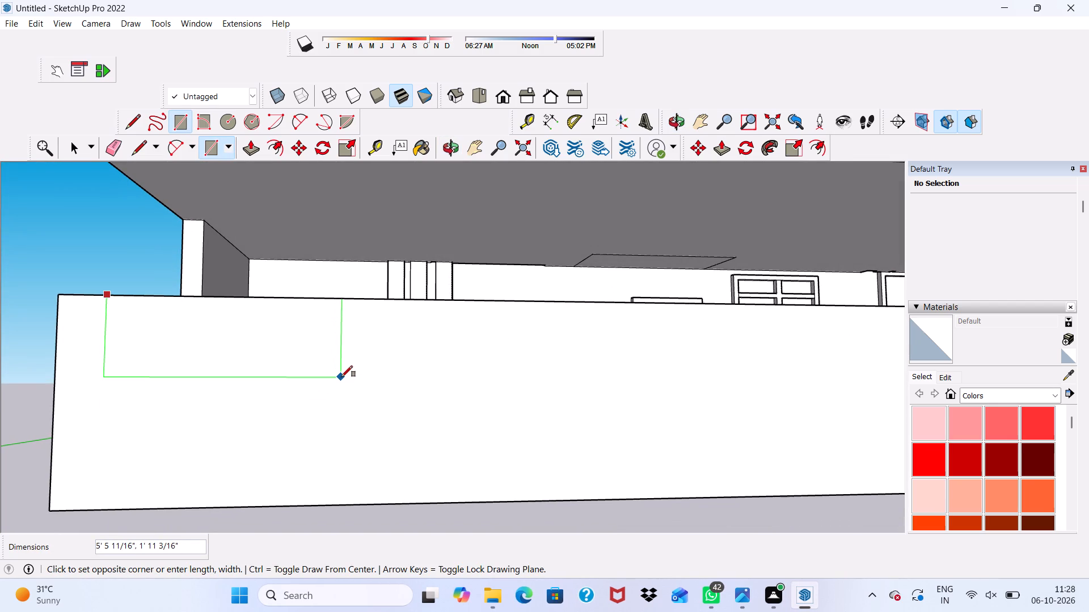
click(344, 381)
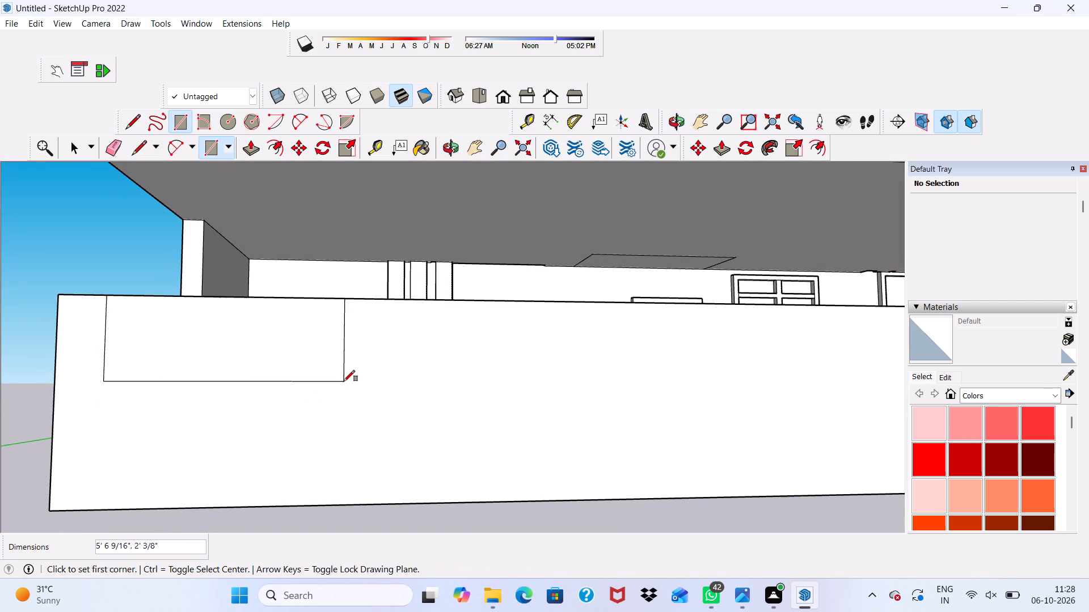
Push the rectangle on the front parapet's face back 9" through the wall to cut an open notch.
click(247, 143)
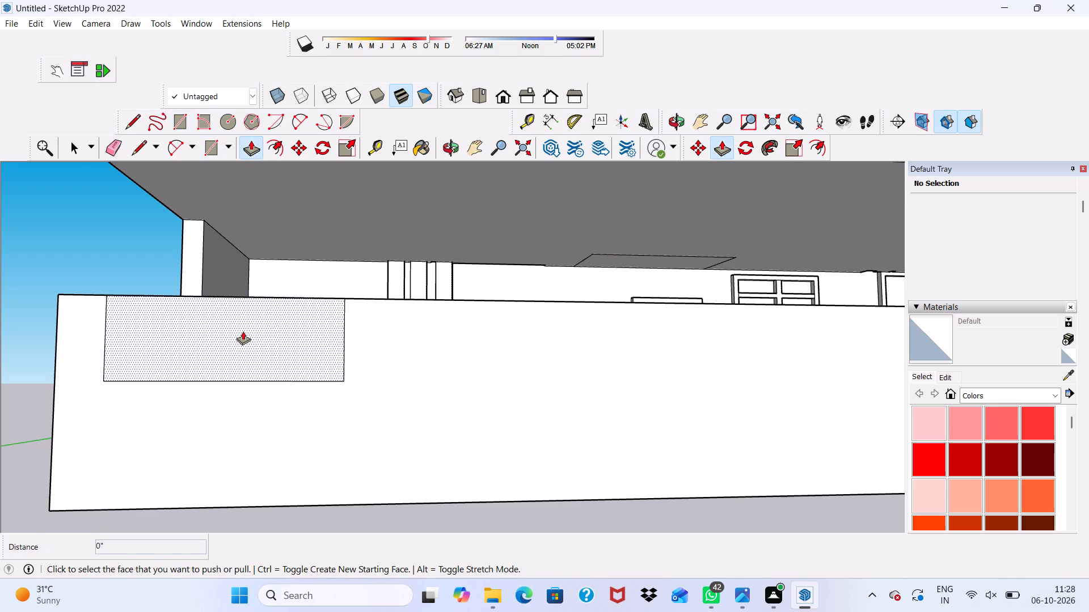
scroll(243, 331, up, 6)
click(243, 331)
scroll(273, 288, down, 1)
middle_drag(273, 288, 167, 437)
scroll(244, 362, up, 4)
click(249, 358)
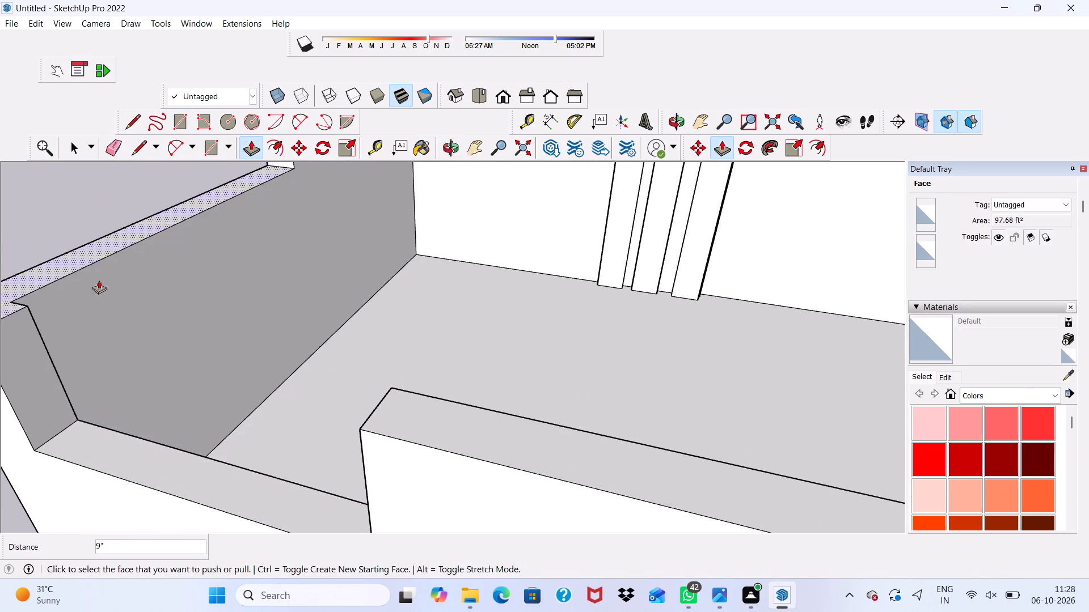
key(space)
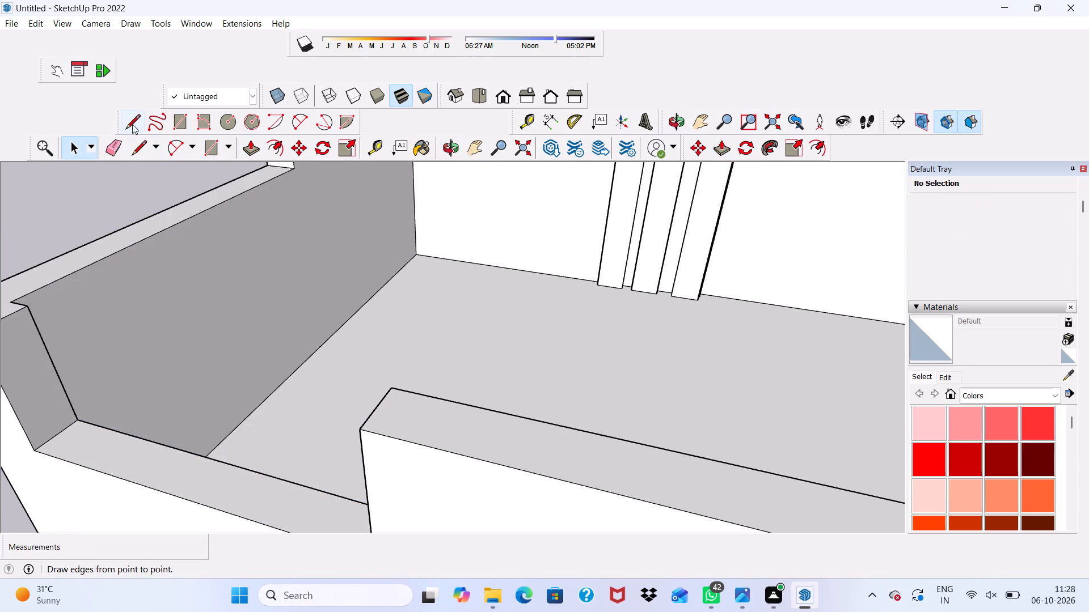
Draw a circle of about 1 7/8" radius near the top of the notch's side face at the parapet corner.
click(229, 120)
scroll(289, 193, down, 5)
middle_drag(362, 297, 260, 288)
scroll(260, 288, down, 1)
scroll(200, 240, up, 14)
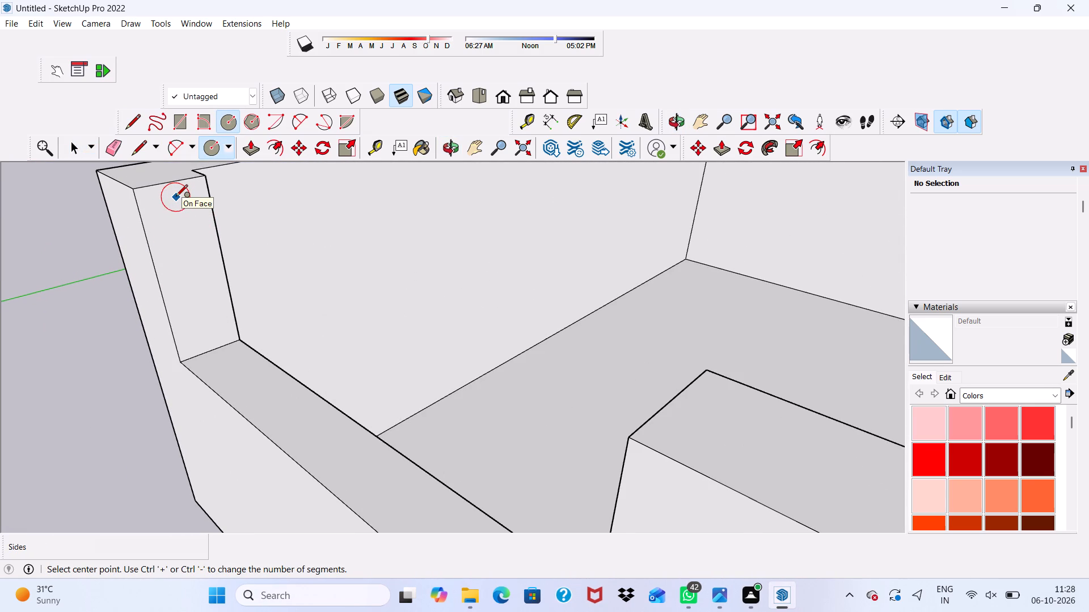
click(179, 205)
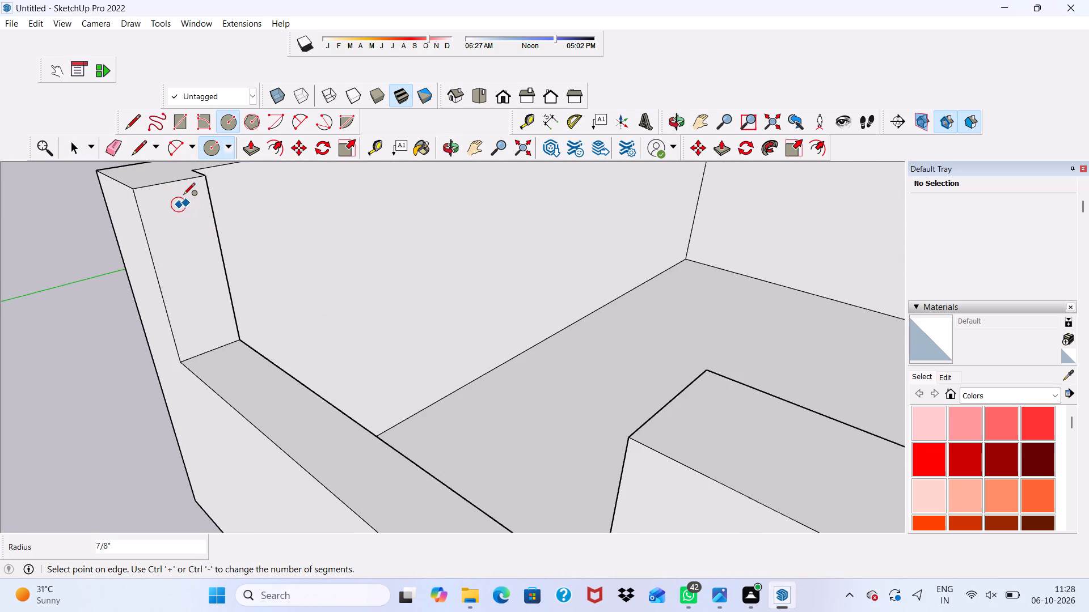
click(182, 189)
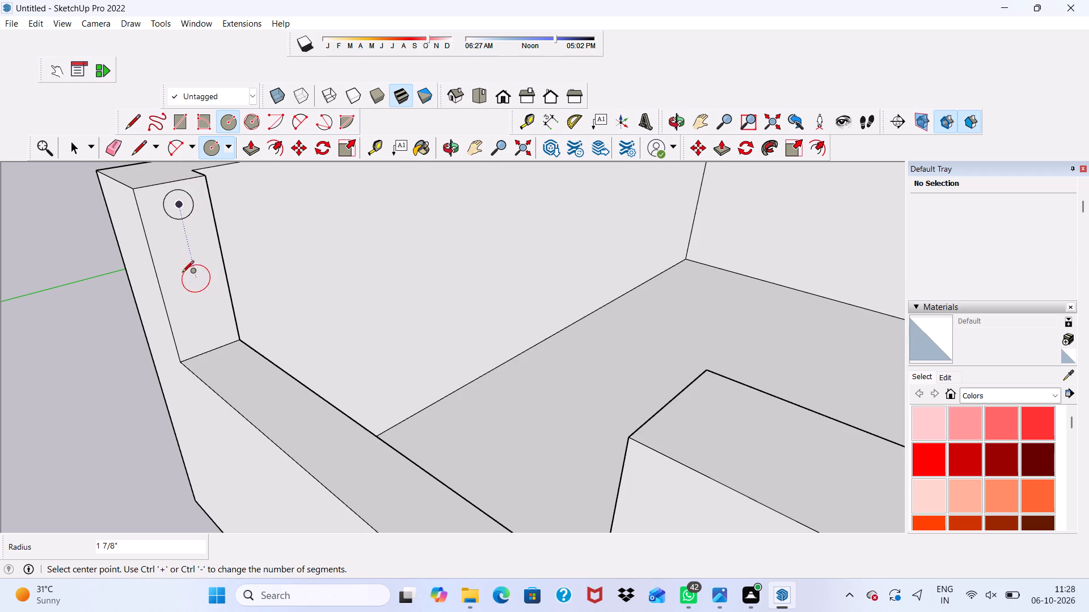
scroll(191, 245, up, 1)
scroll(191, 245, down, 8)
scroll(247, 231, up, 1)
key(space)
scroll(192, 232, up, 3)
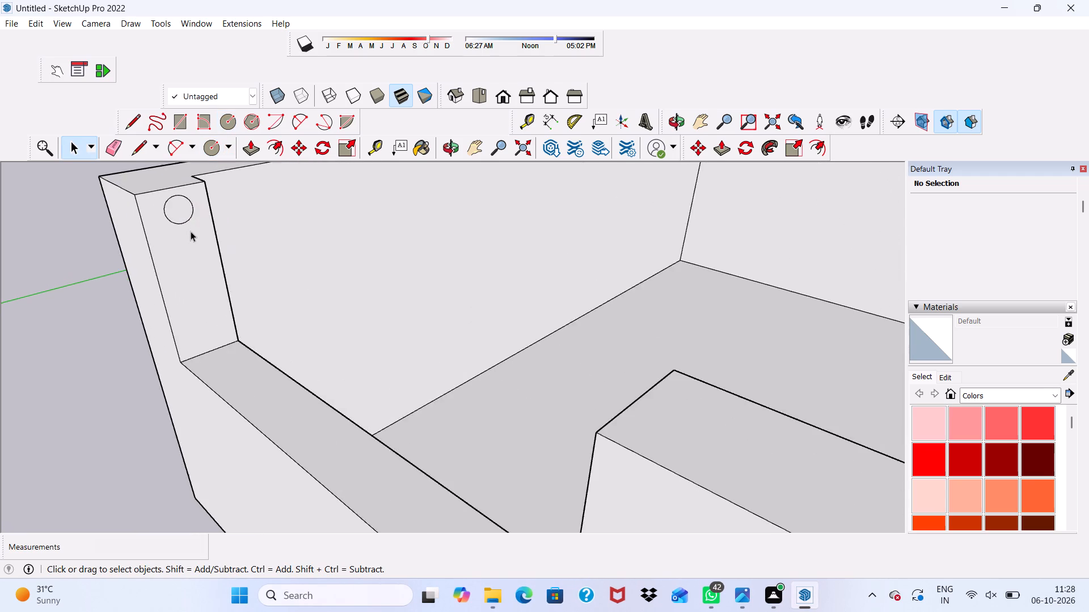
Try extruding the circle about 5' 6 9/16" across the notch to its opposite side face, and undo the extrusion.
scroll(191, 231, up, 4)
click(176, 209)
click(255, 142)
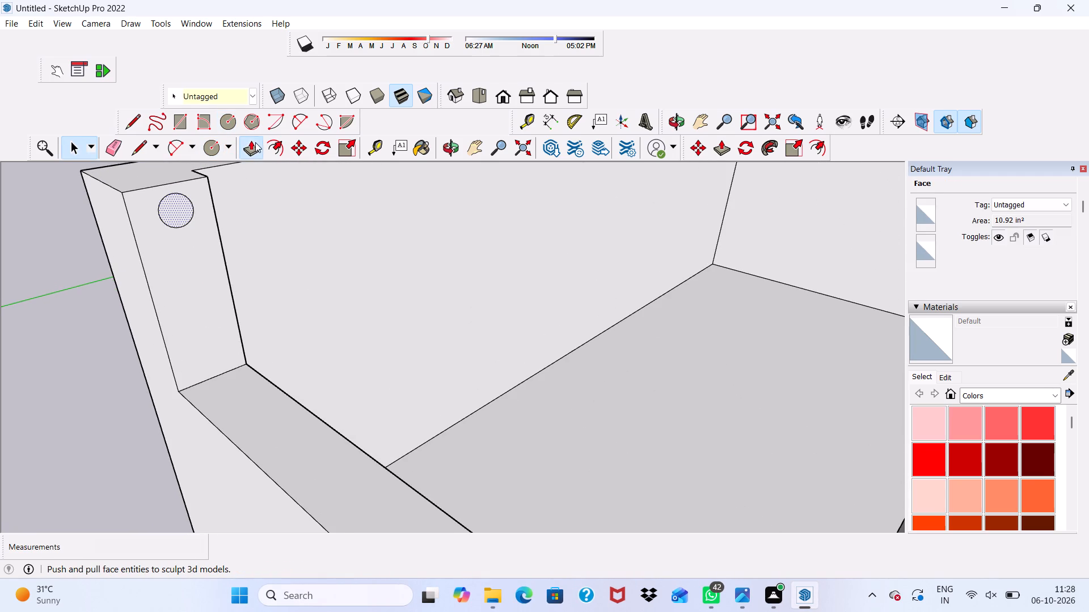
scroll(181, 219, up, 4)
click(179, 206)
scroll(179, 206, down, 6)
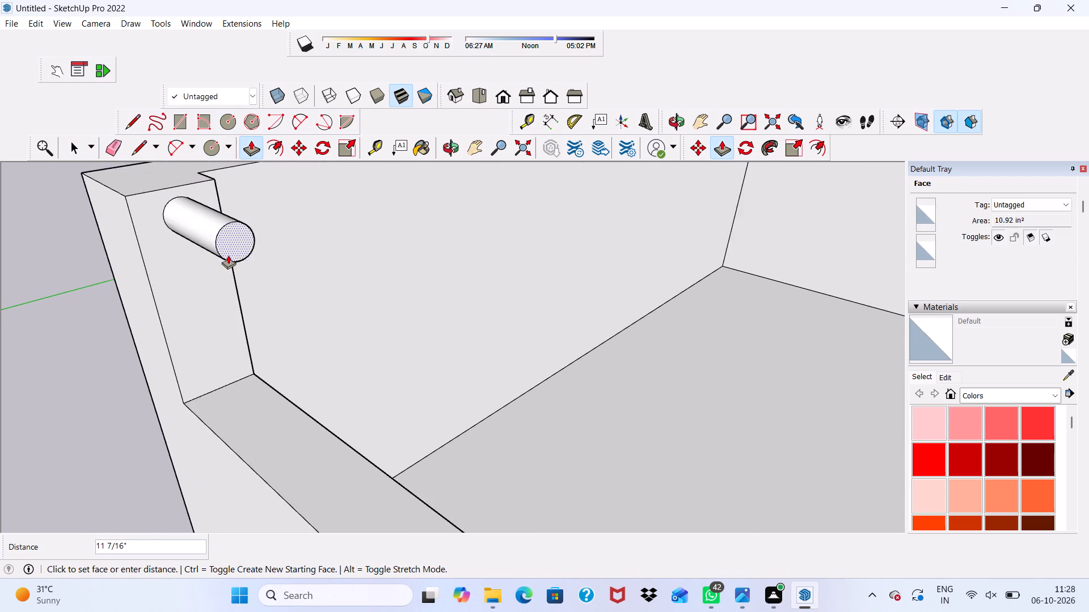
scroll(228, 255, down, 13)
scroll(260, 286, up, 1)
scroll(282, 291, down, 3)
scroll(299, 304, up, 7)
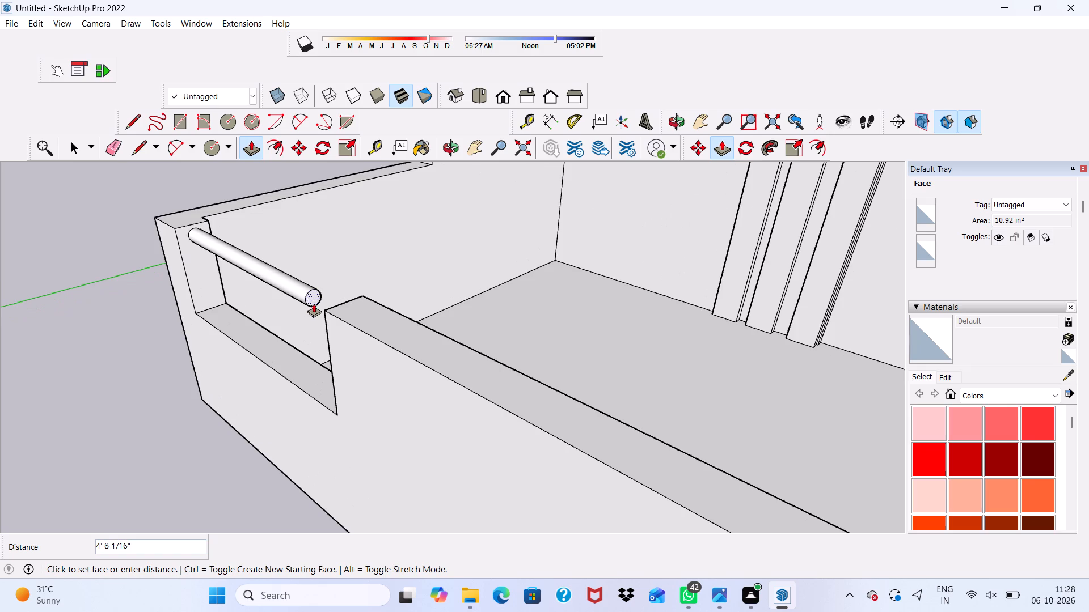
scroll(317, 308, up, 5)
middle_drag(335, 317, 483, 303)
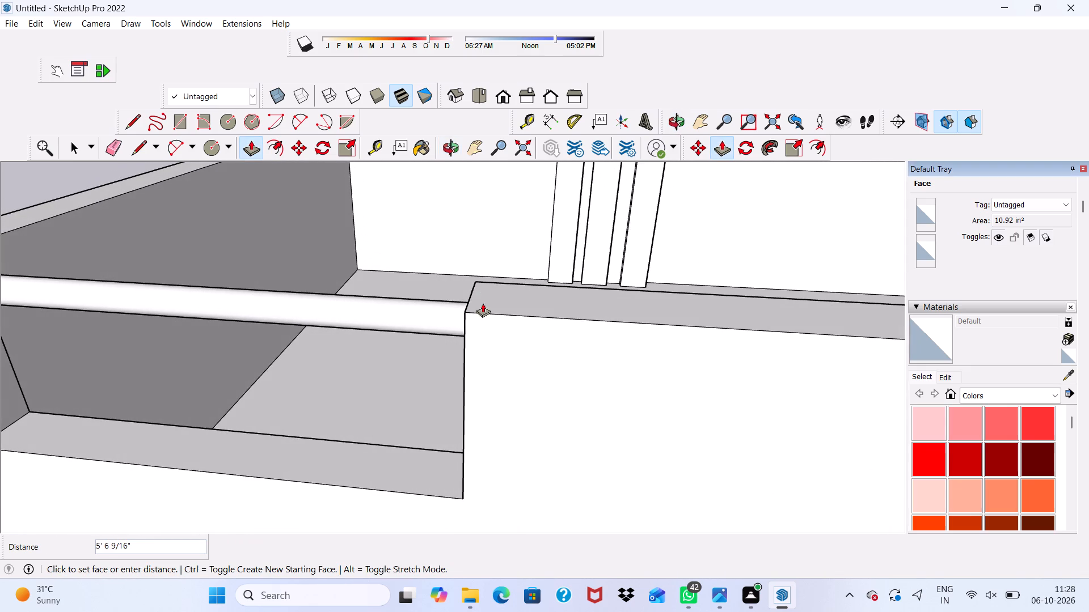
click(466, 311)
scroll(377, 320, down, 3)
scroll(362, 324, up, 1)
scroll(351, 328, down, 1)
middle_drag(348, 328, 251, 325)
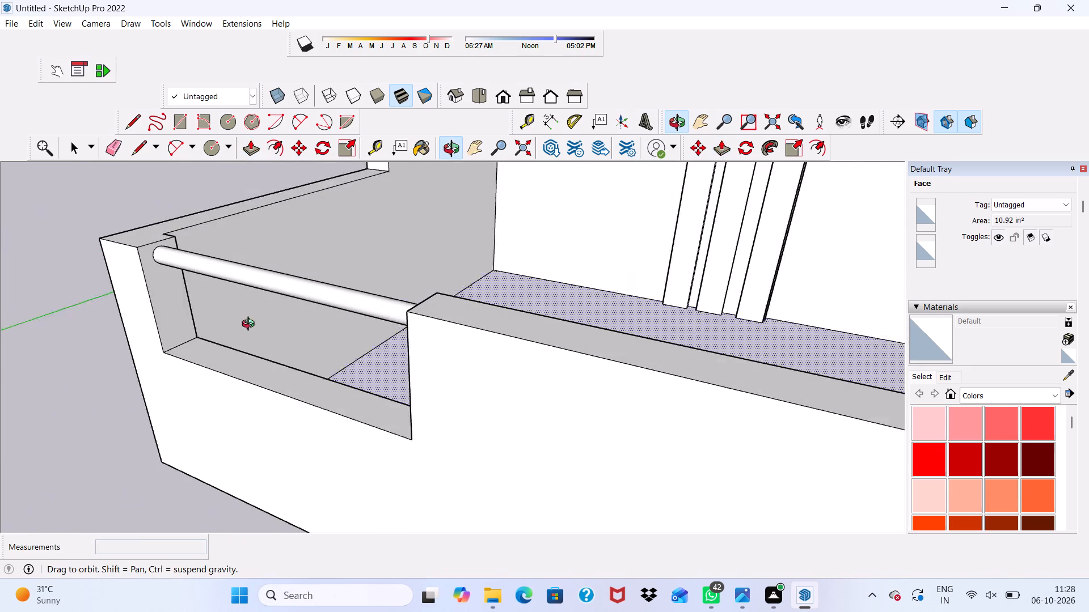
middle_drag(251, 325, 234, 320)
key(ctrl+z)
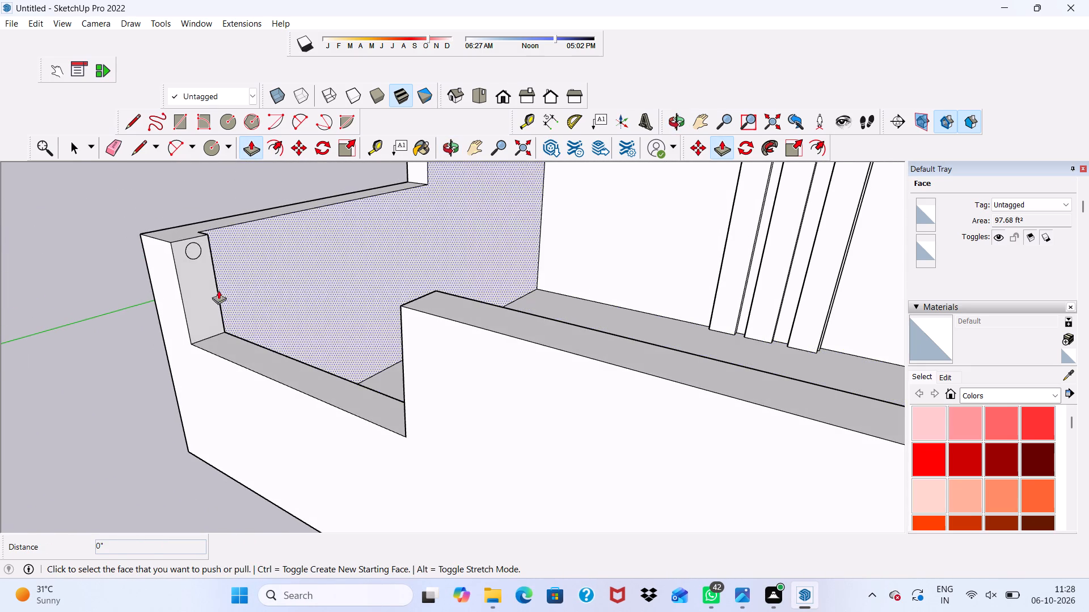
Copy the circle about 4 13/16" down the notch's side face and repeat the copy with *5.
key(space)
click(191, 252)
click(191, 252)
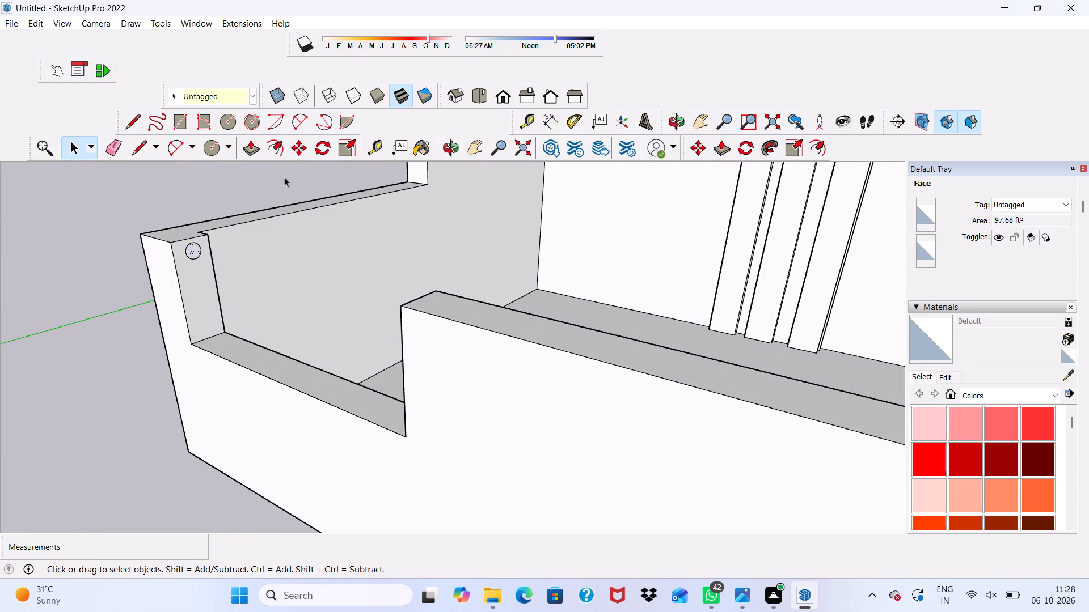
click(304, 141)
scroll(196, 245, up, 3)
click(191, 256)
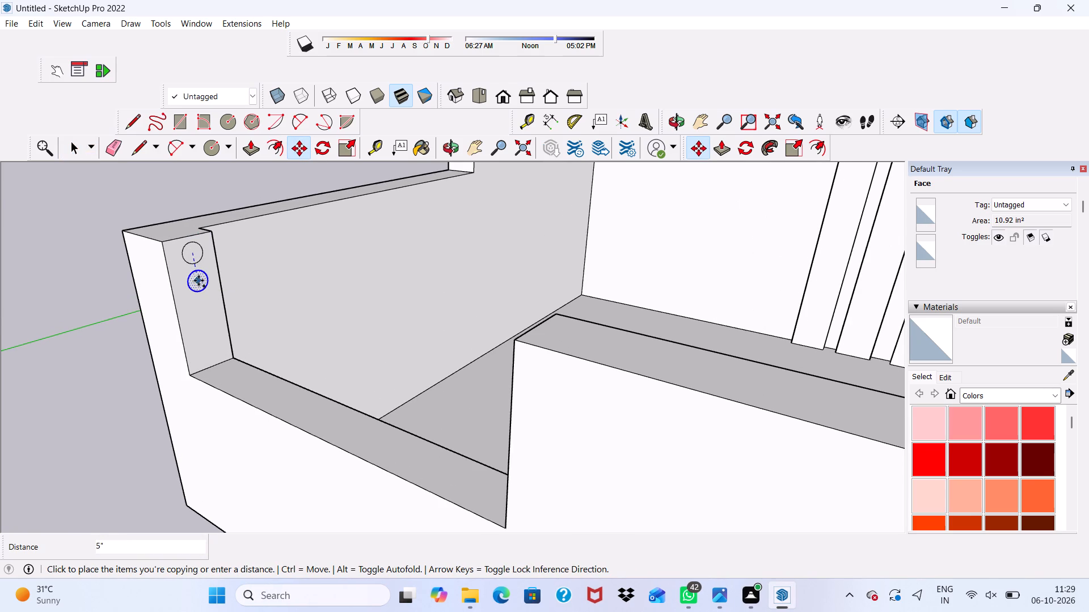
click(199, 280)
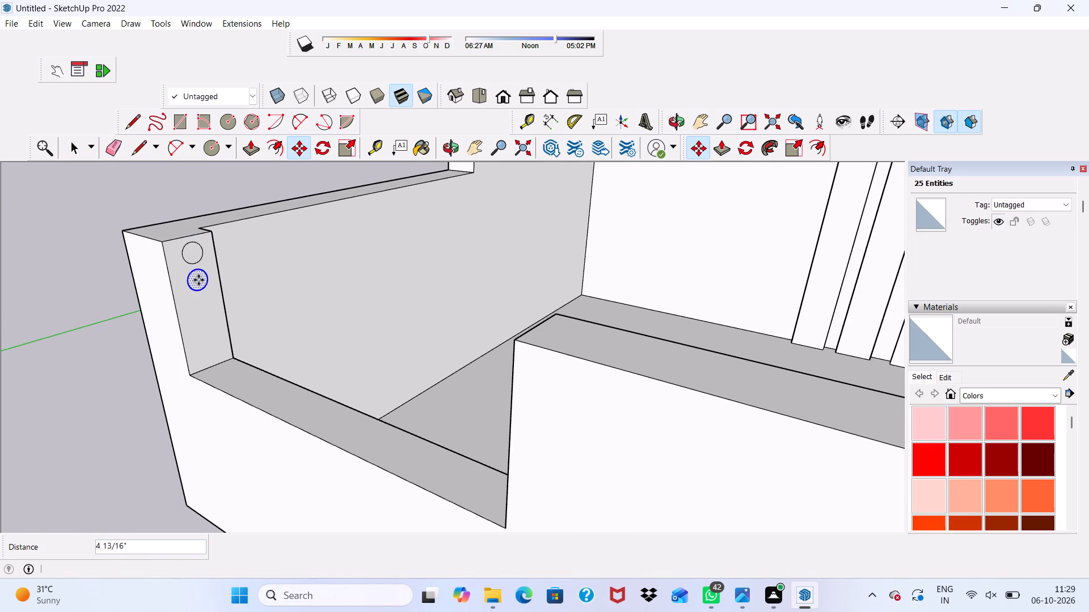
key(shift+asterisk)
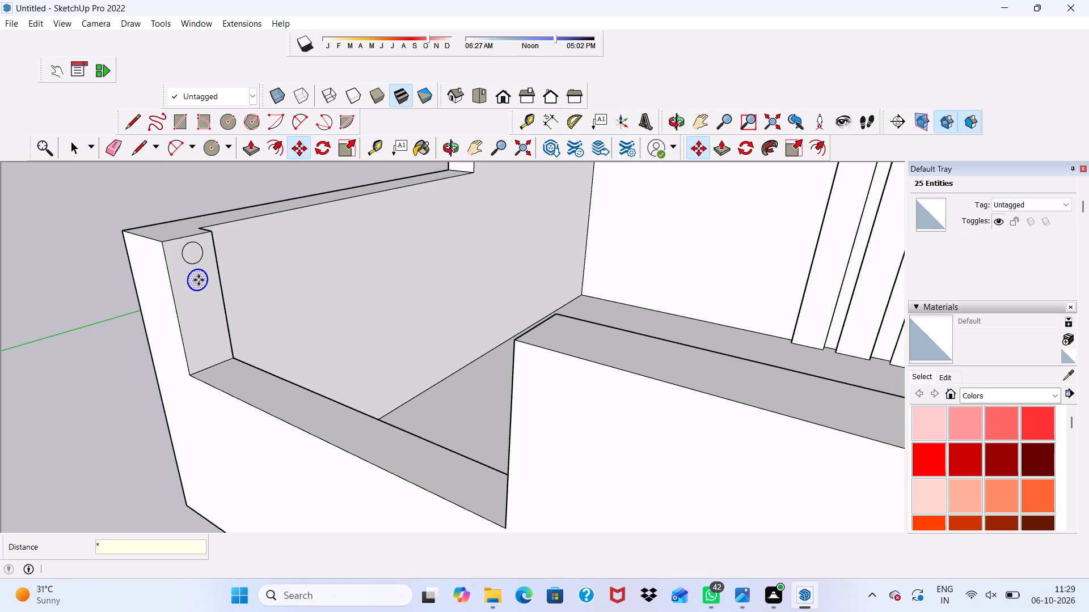
key(5)
key(Return)
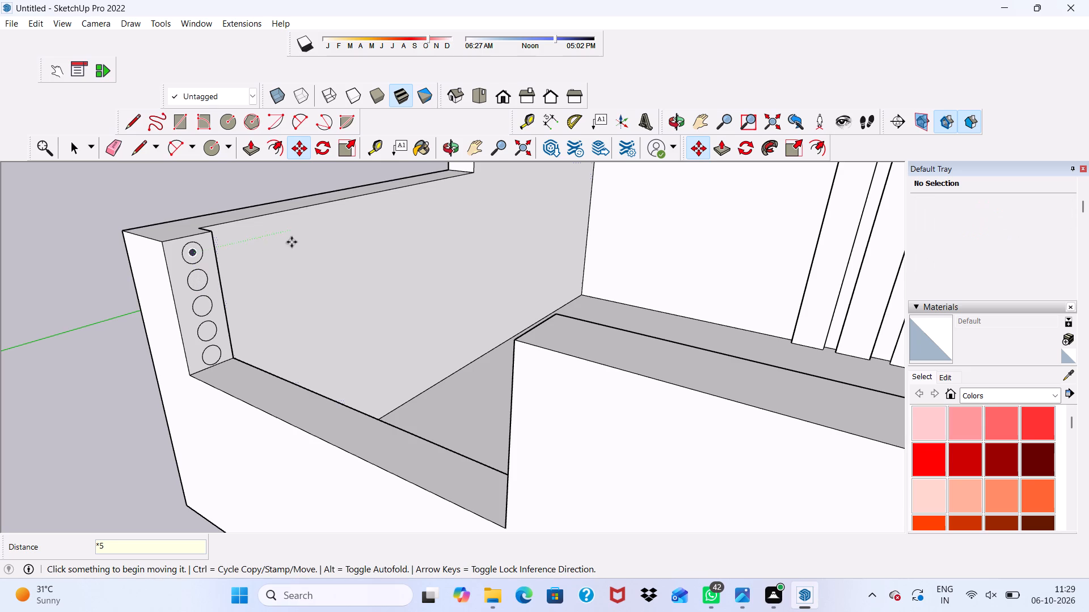
Extrude the top circle about 5' 6 3/4" across the notch to the opposite side as a round rail.
scroll(297, 238, up, 1)
scroll(297, 238, down, 1)
scroll(297, 238, up, 1)
click(252, 147)
scroll(219, 265, up, 5)
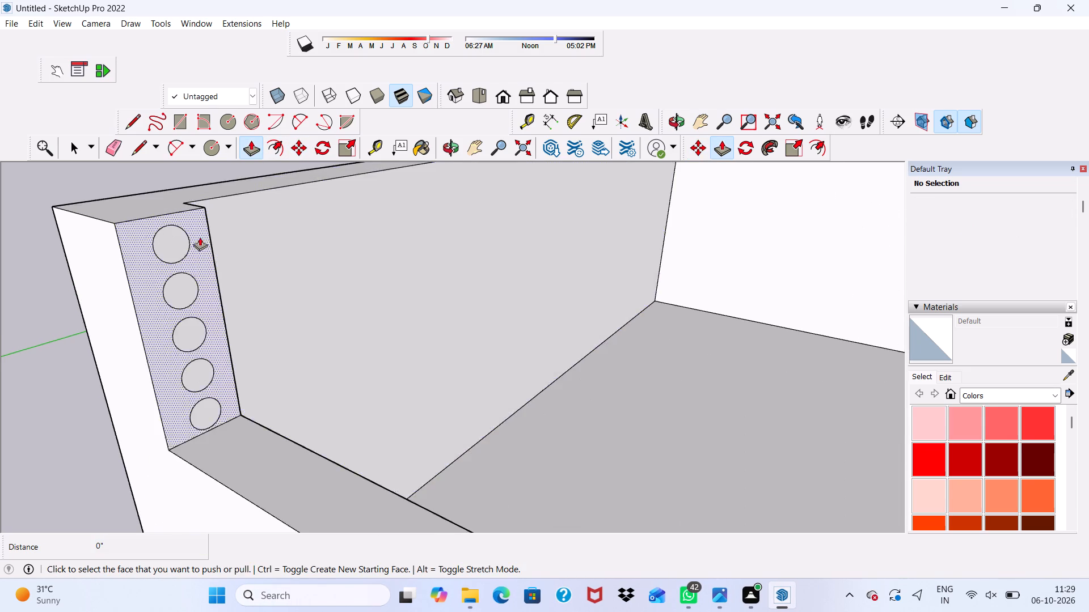
scroll(200, 237, up, 3)
click(177, 239)
scroll(177, 239, down, 2)
scroll(177, 239, up, 1)
scroll(177, 240, down, 8)
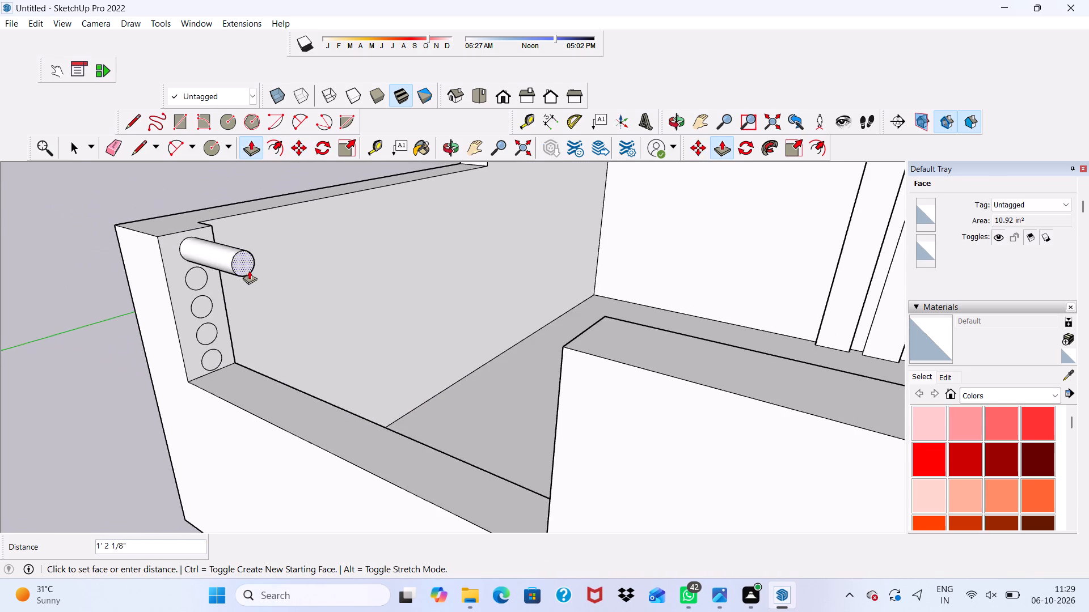
scroll(250, 270, down, 12)
scroll(334, 320, up, 7)
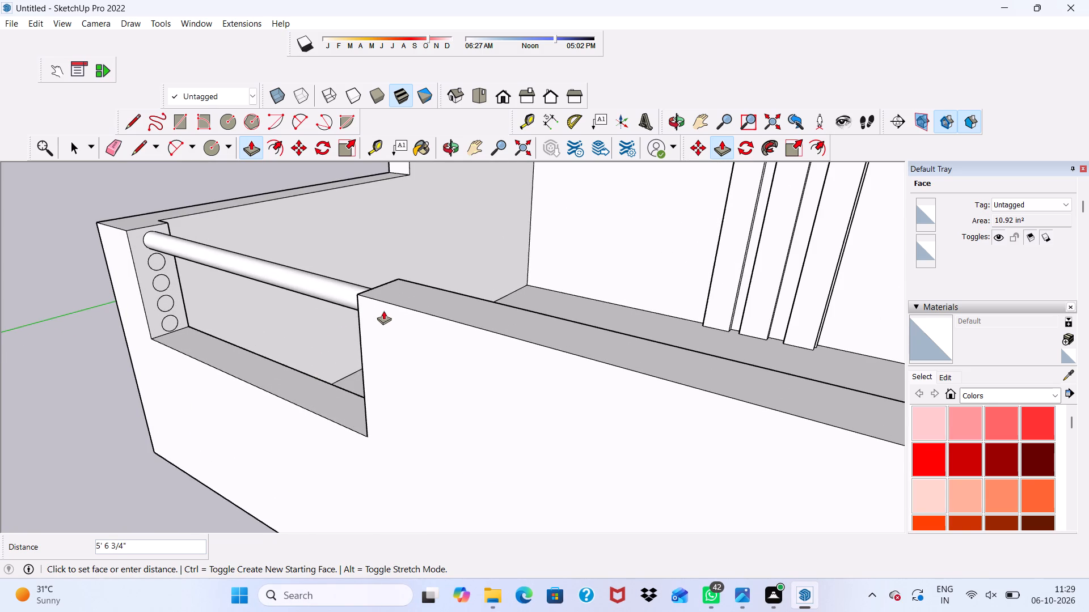
click(383, 311)
Extrude the second circle from the top about 5' 6 9/16" to the notch's opposite side.
scroll(178, 253, up, 9)
click(153, 268)
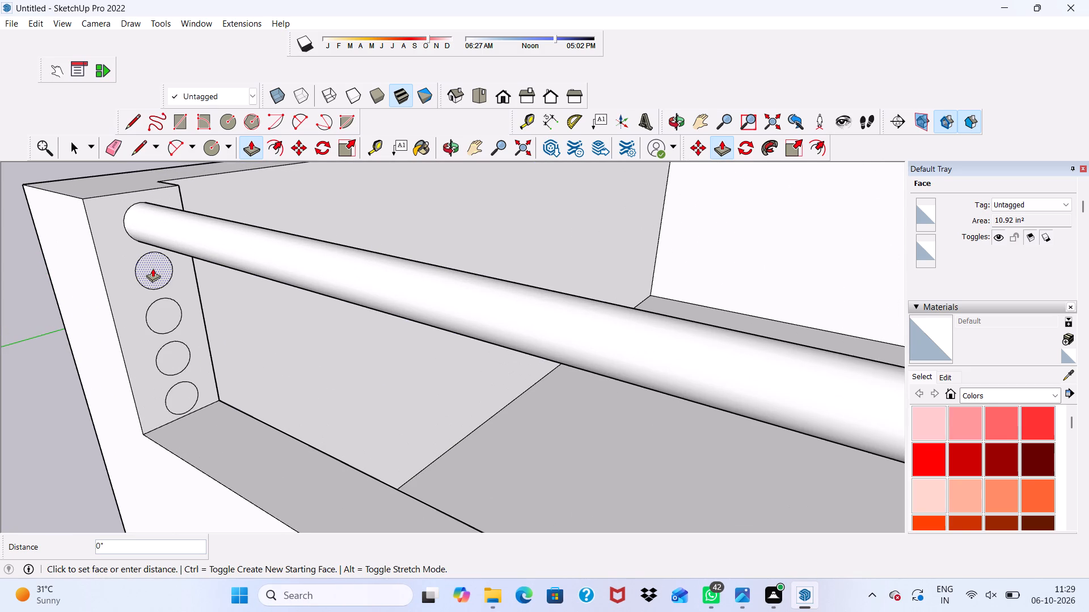
scroll(153, 268, down, 9)
scroll(285, 342, up, 1)
scroll(400, 373, up, 2)
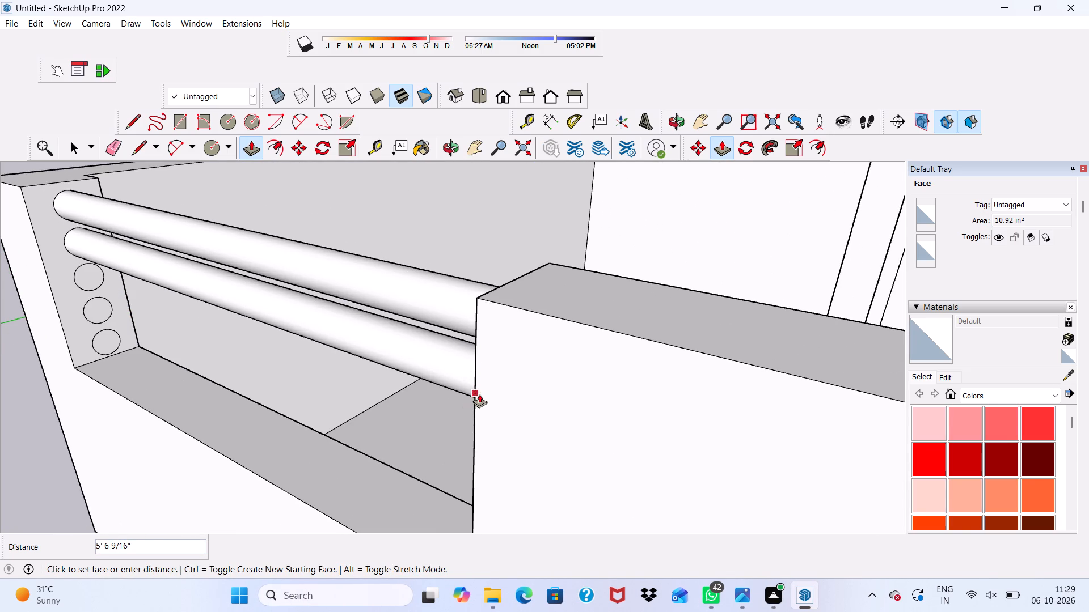
click(479, 393)
Extrude the third circle from the top about 5' 4 13/16" across the notch as a round rail.
scroll(121, 339, up, 4)
scroll(120, 256, up, 4)
click(63, 246)
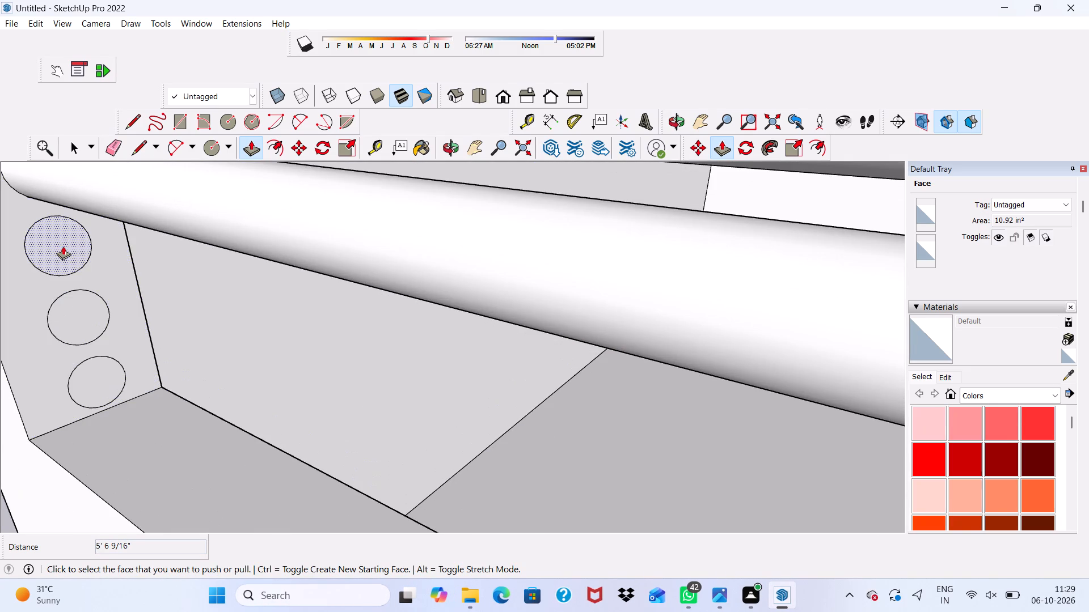
scroll(63, 246, down, 12)
click(461, 380)
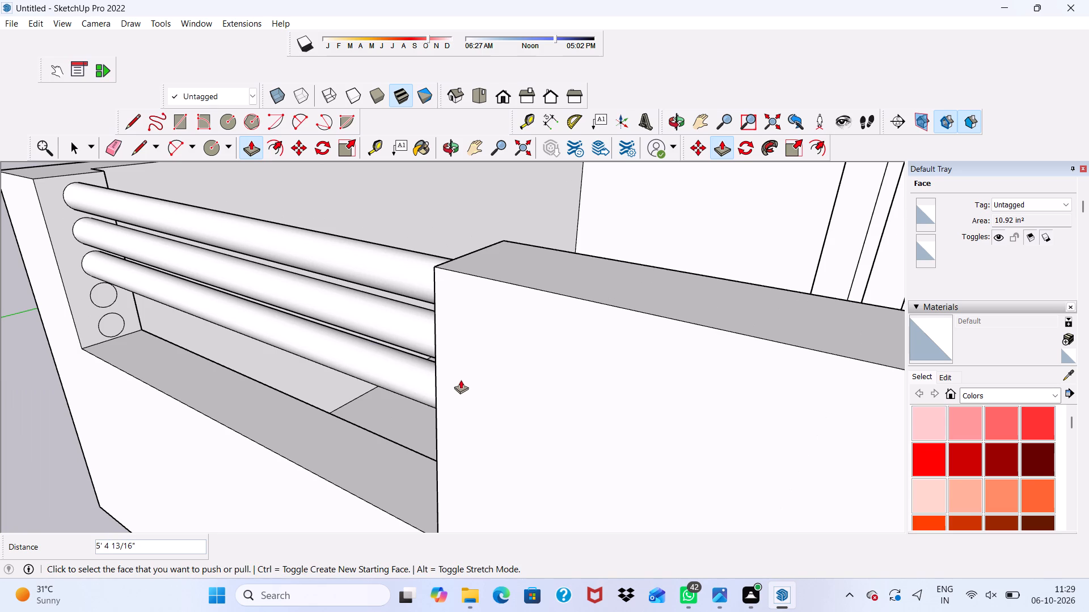
Extrude the fourth circle from the top about 5' 6 5/8" across the notch to the opposite side.
scroll(12, 271, up, 5)
scroll(165, 304, up, 4)
click(164, 304)
scroll(240, 330, down, 4)
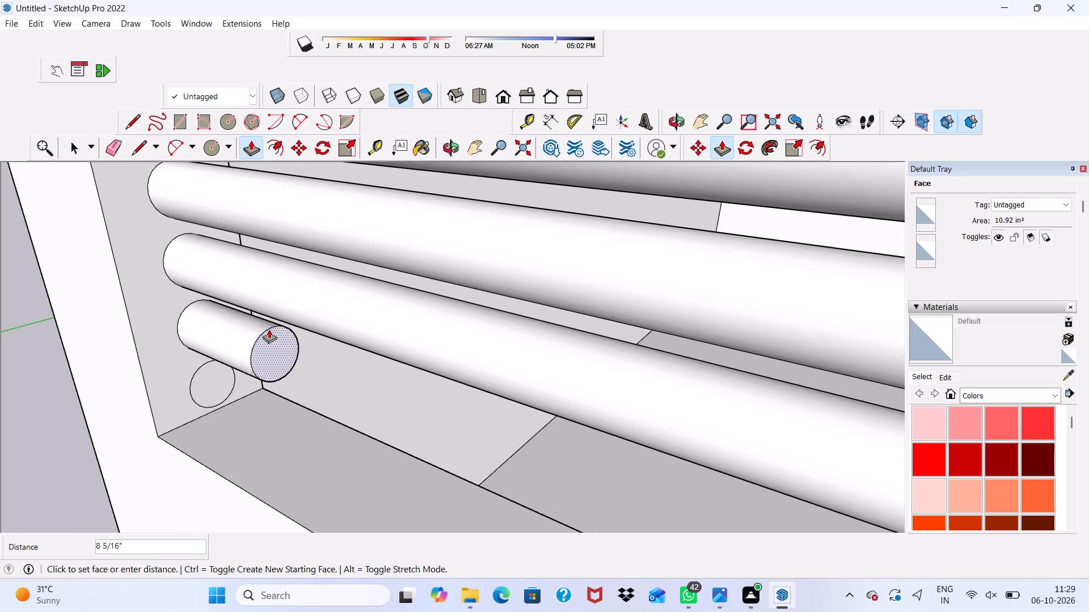
scroll(269, 329, down, 12)
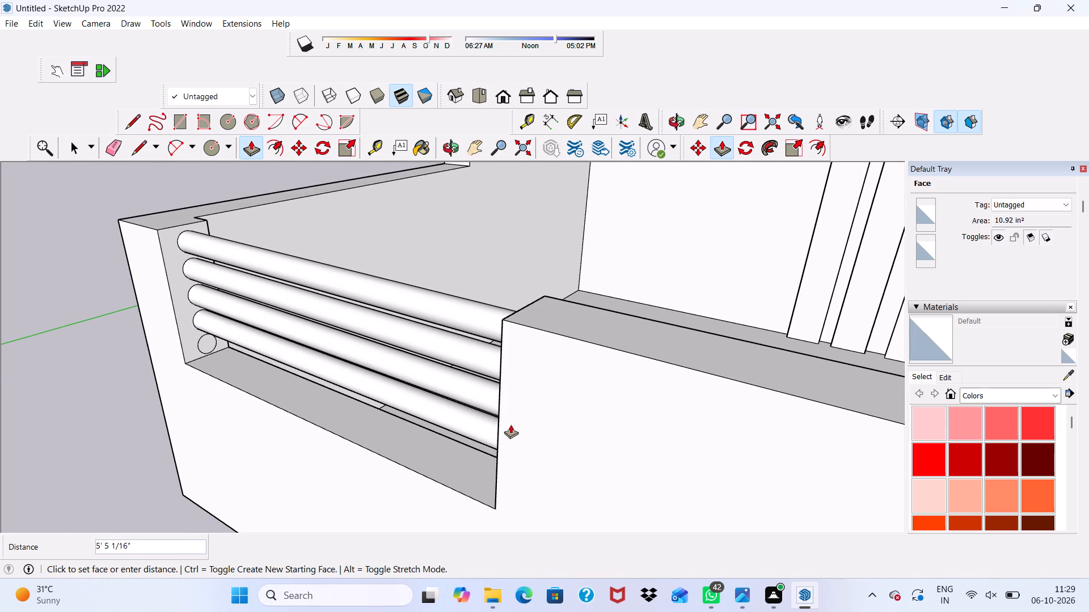
click(518, 432)
Extend the free end of the third rail about 1 11/16" to meet the notch's opposite side.
middle_drag(482, 432, 670, 373)
scroll(597, 353, up, 8)
scroll(622, 328, down, 1)
scroll(622, 328, up, 9)
middle_drag(618, 320, 573, 297)
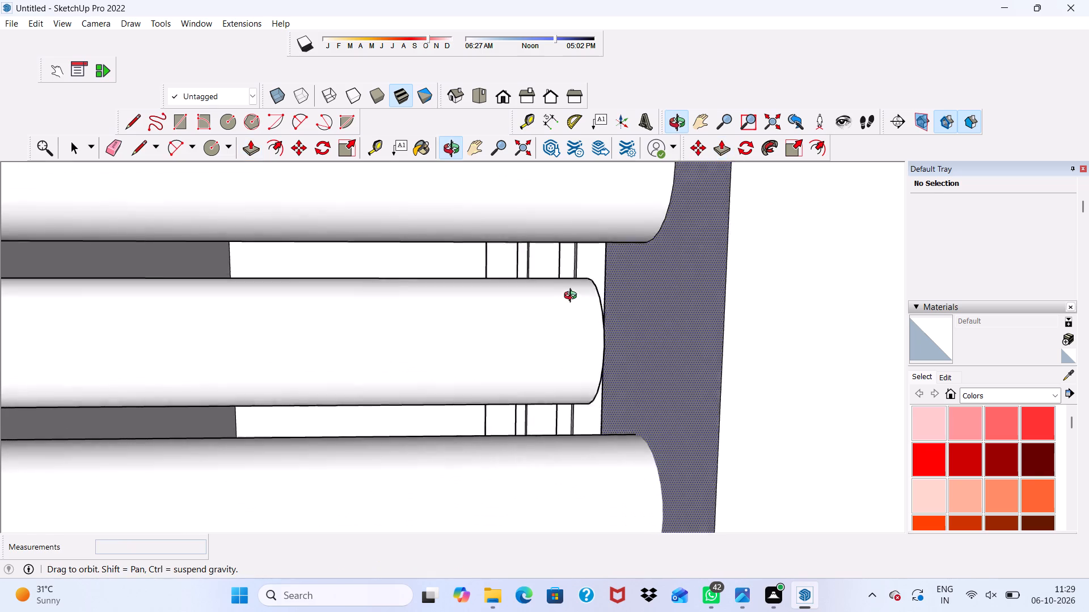
middle_drag(573, 297, 538, 288)
scroll(629, 326, up, 5)
scroll(567, 311, up, 1)
scroll(582, 314, down, 7)
scroll(511, 319, up, 4)
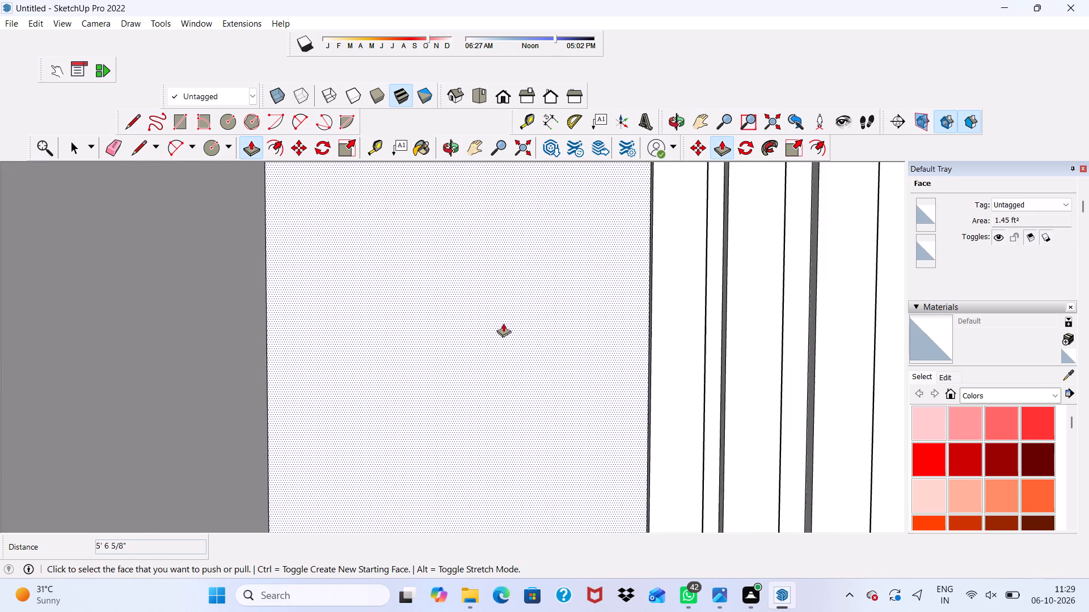
scroll(487, 342, up, 1)
scroll(487, 343, down, 2)
scroll(406, 367, down, 15)
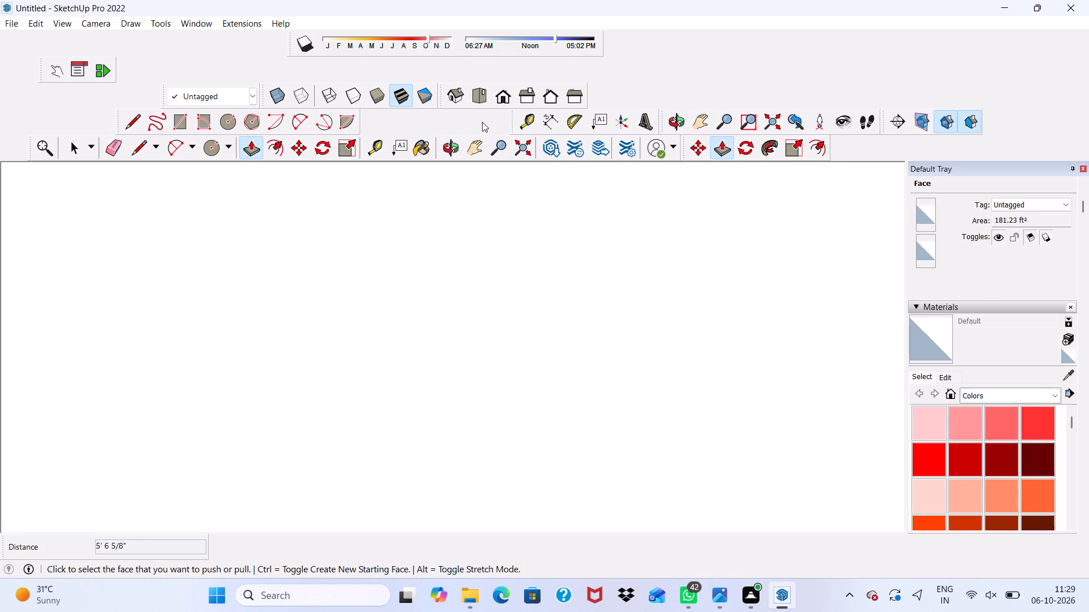
click(506, 93)
scroll(452, 279, down, 8)
scroll(459, 363, up, 6)
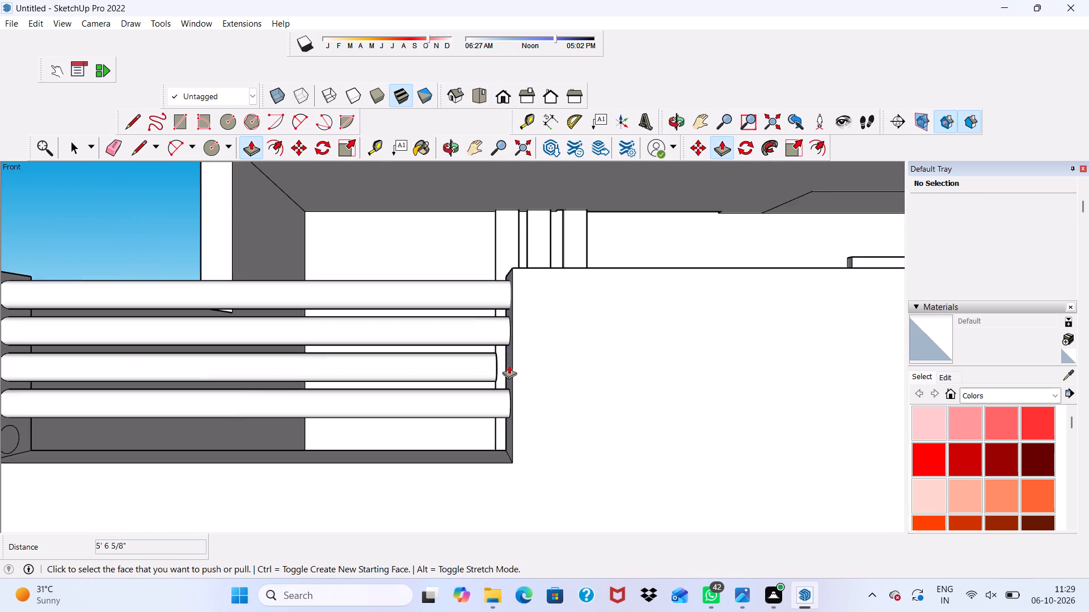
scroll(509, 365, up, 3)
middle_drag(510, 363, 453, 338)
scroll(487, 363, up, 10)
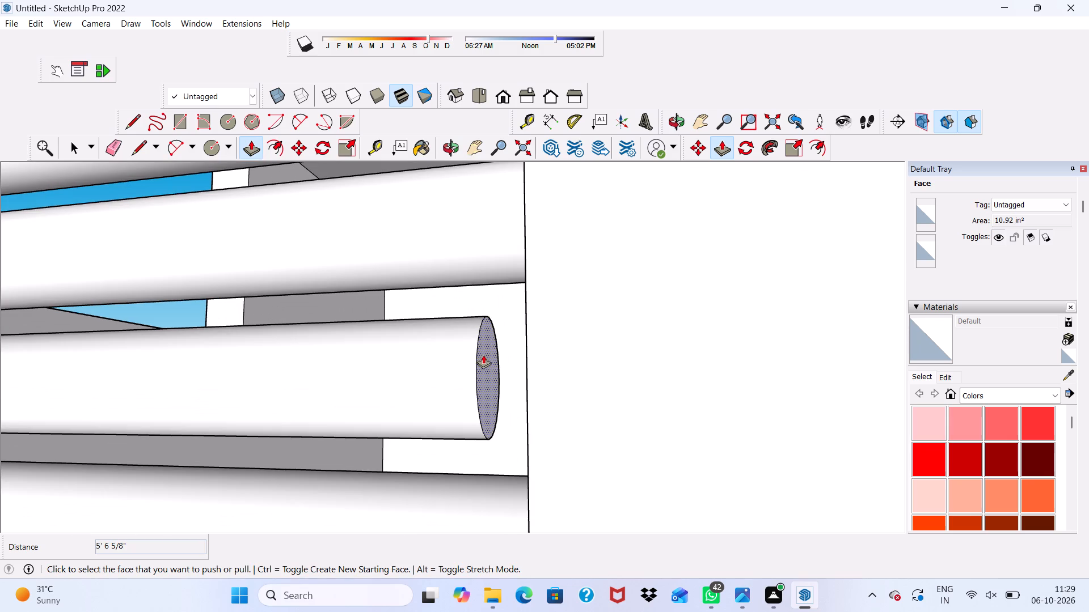
click(484, 354)
click(541, 354)
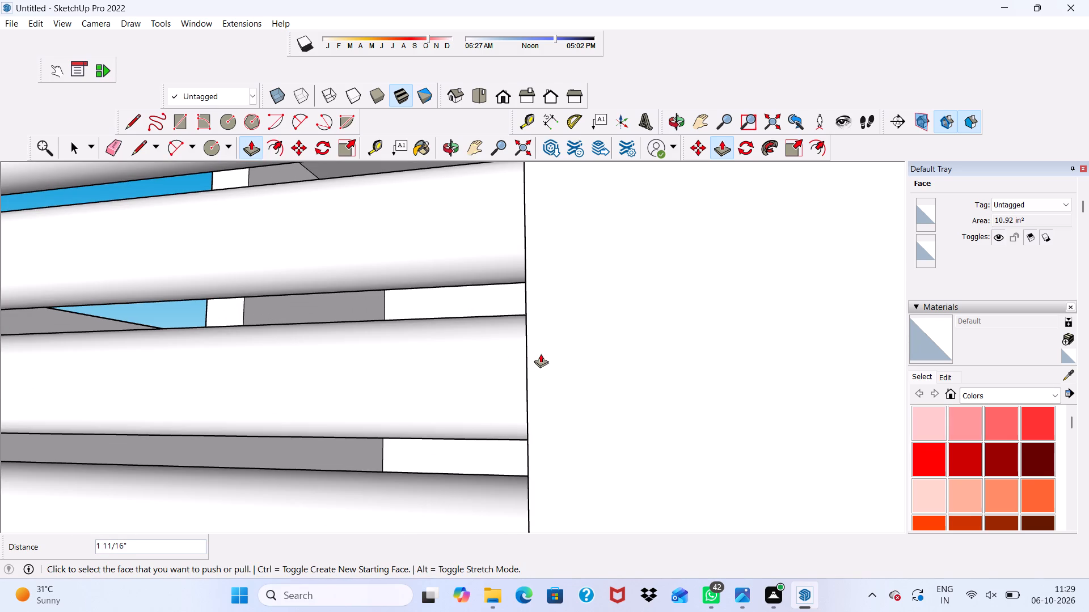
Examine the rails and the remaining bottom circle in the parapet notch up close and from the front.
scroll(246, 421, down, 5)
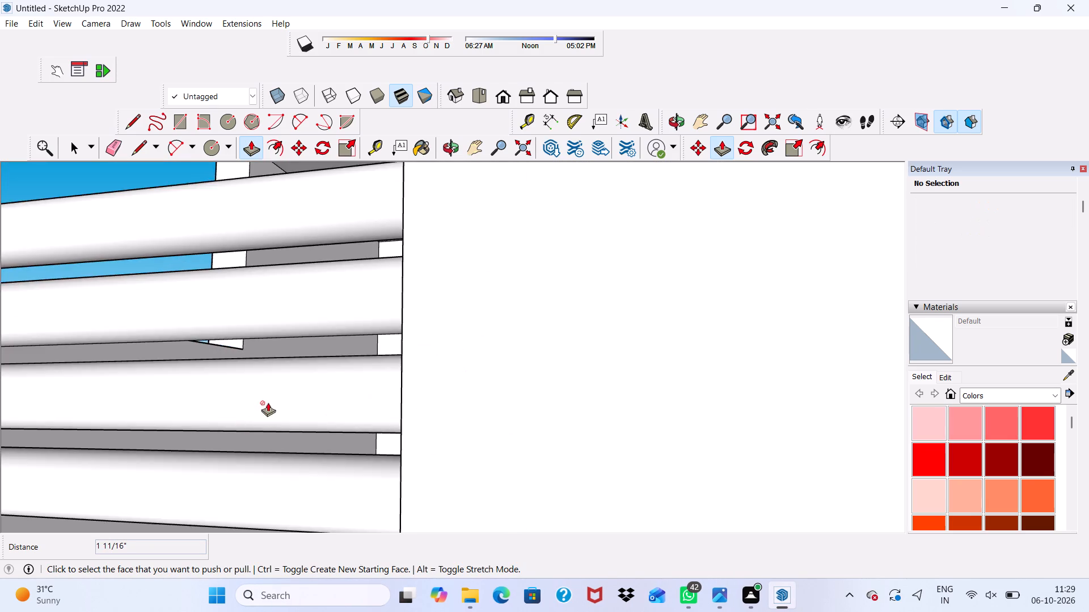
scroll(265, 401, up, 1)
scroll(265, 401, down, 1)
scroll(266, 402, up, 1)
scroll(270, 403, down, 10)
scroll(143, 470, up, 1)
scroll(208, 406, down, 10)
scroll(252, 406, up, 1)
scroll(264, 403, down, 1)
scroll(329, 354, up, 1)
scroll(343, 364, down, 2)
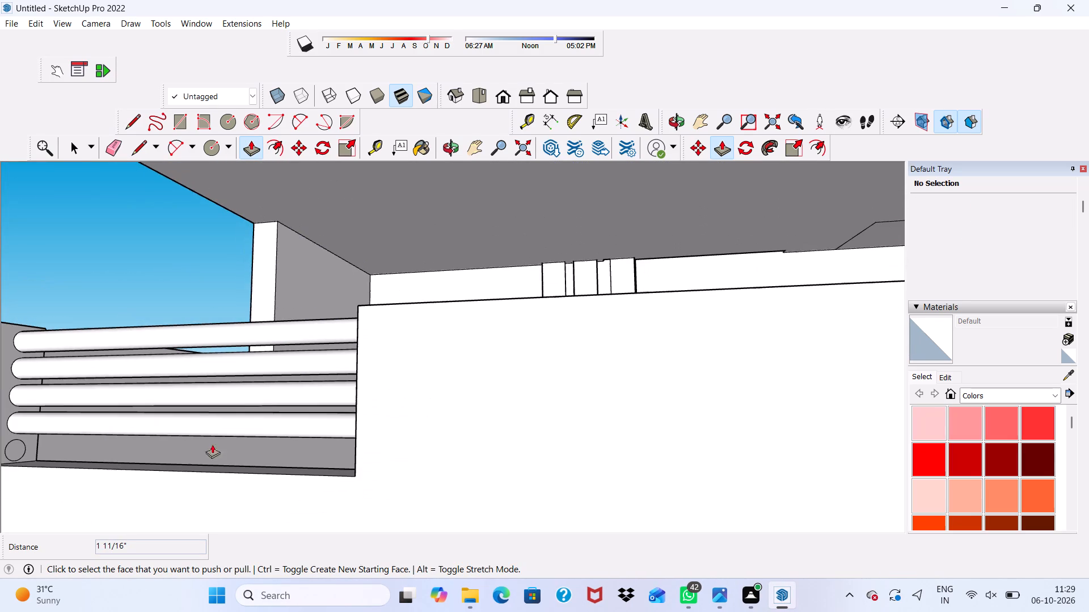
Extrude the bottom circle about 5' 6 1/4" across the parapet notch as the fifth round rail.
scroll(70, 440, up, 7)
scroll(11, 452, down, 9)
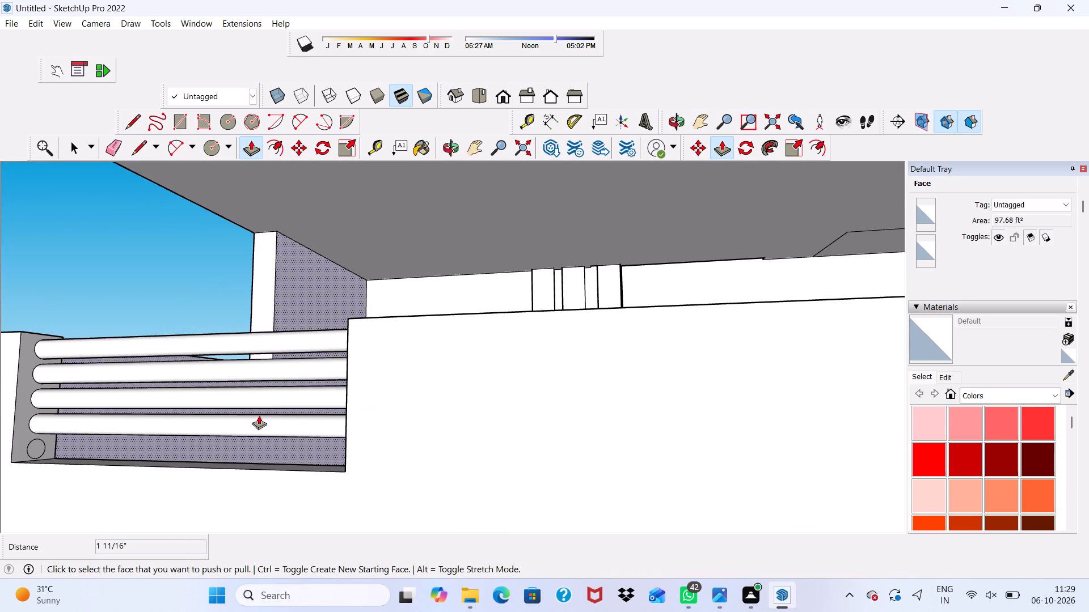
scroll(39, 440, up, 9)
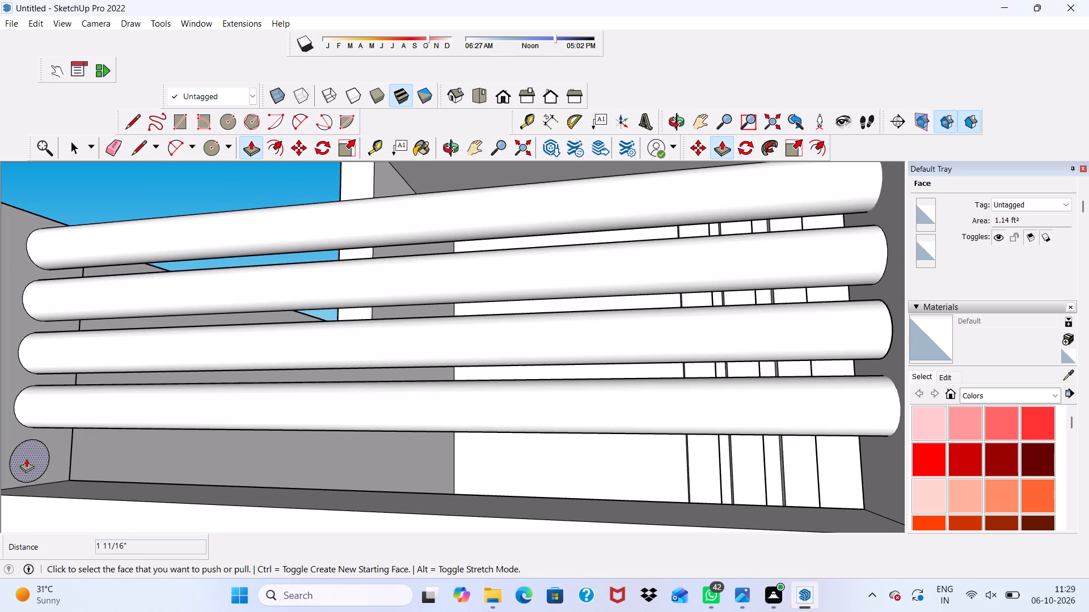
click(26, 458)
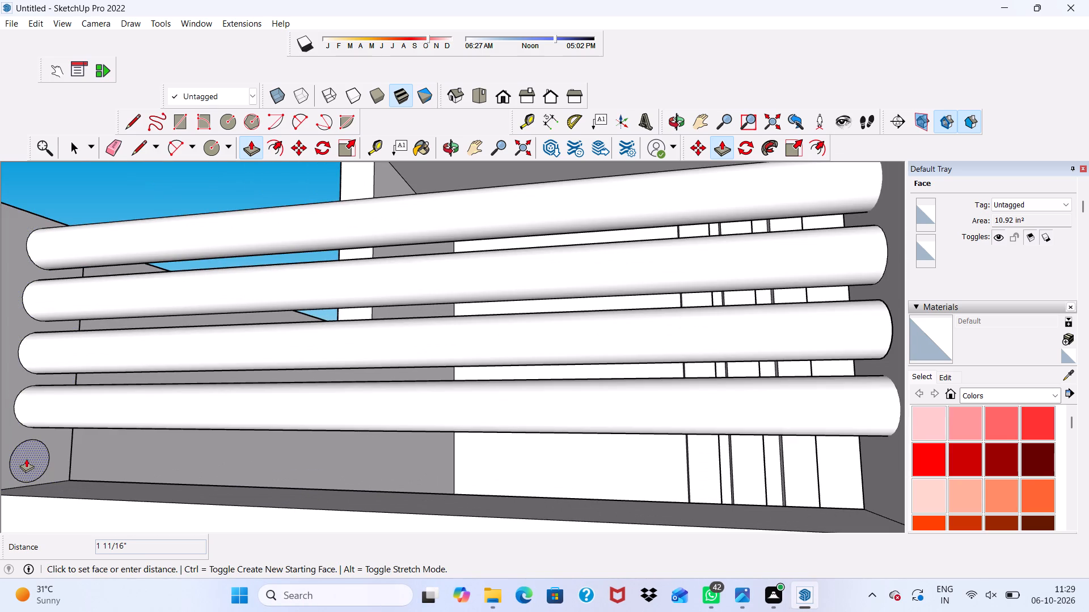
scroll(26, 458, down, 6)
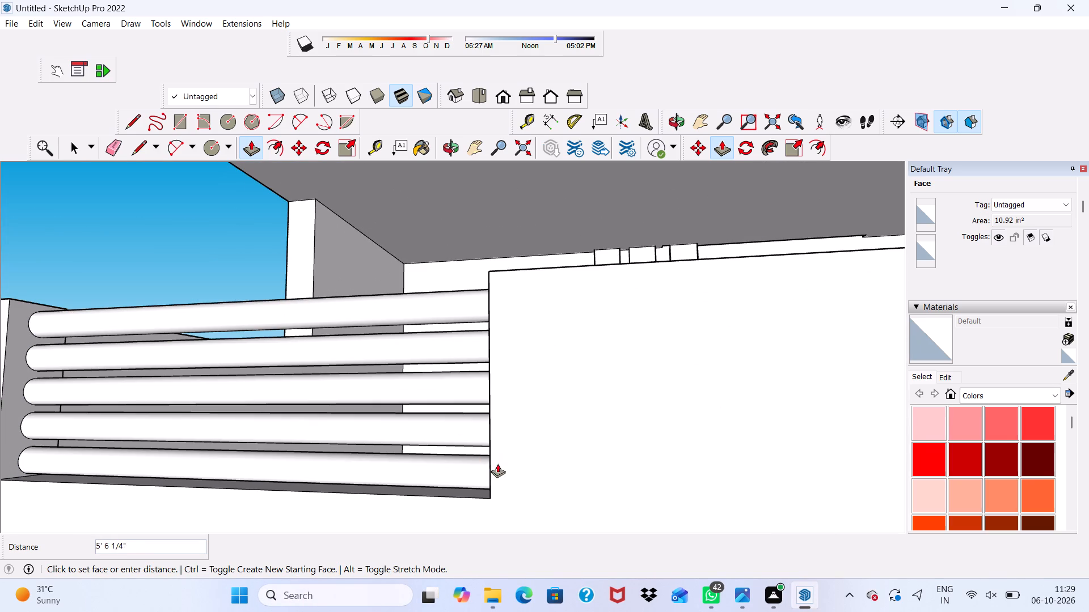
click(507, 460)
scroll(119, 374, down, 1)
middle_drag(119, 374, 252, 420)
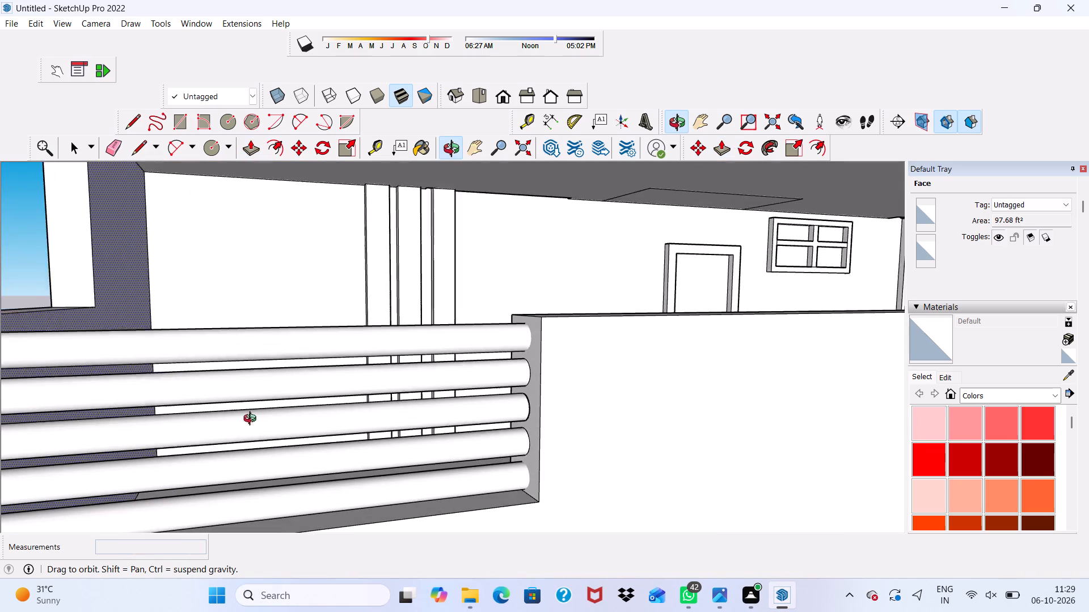
middle_drag(252, 420, 244, 424)
key(space)
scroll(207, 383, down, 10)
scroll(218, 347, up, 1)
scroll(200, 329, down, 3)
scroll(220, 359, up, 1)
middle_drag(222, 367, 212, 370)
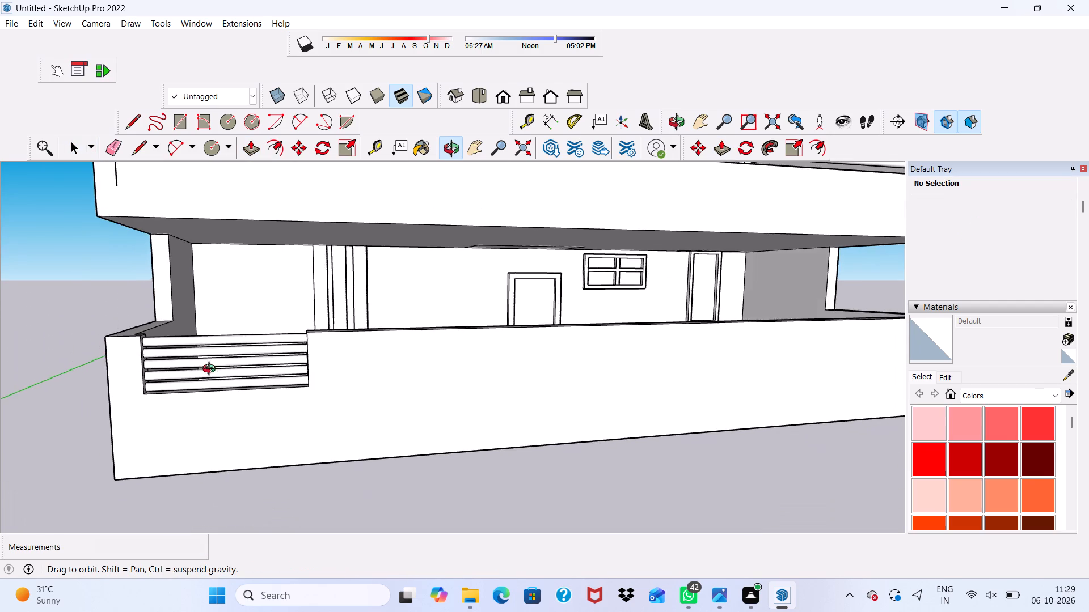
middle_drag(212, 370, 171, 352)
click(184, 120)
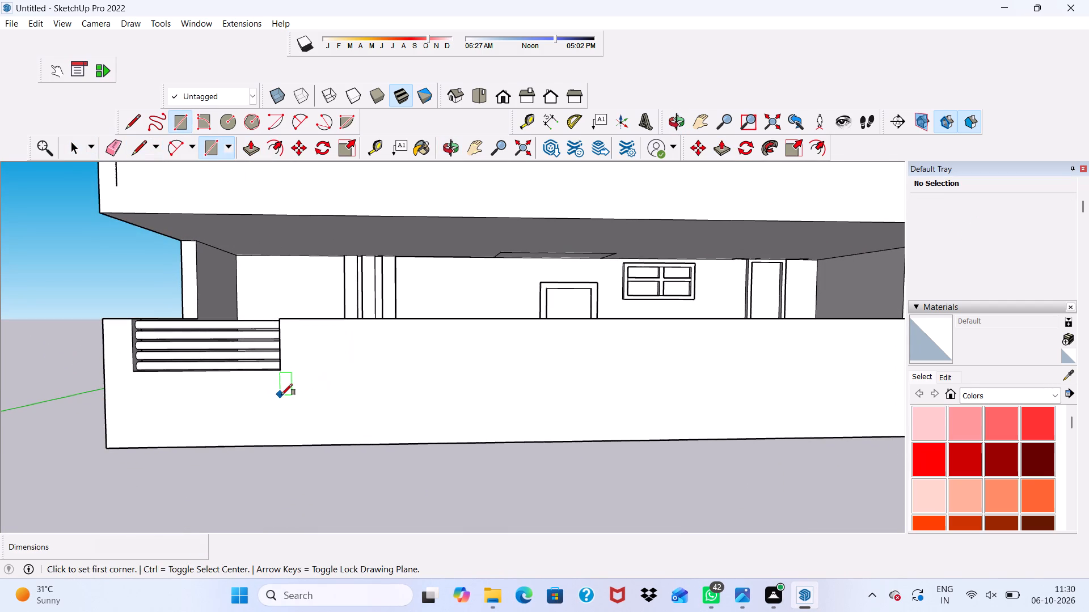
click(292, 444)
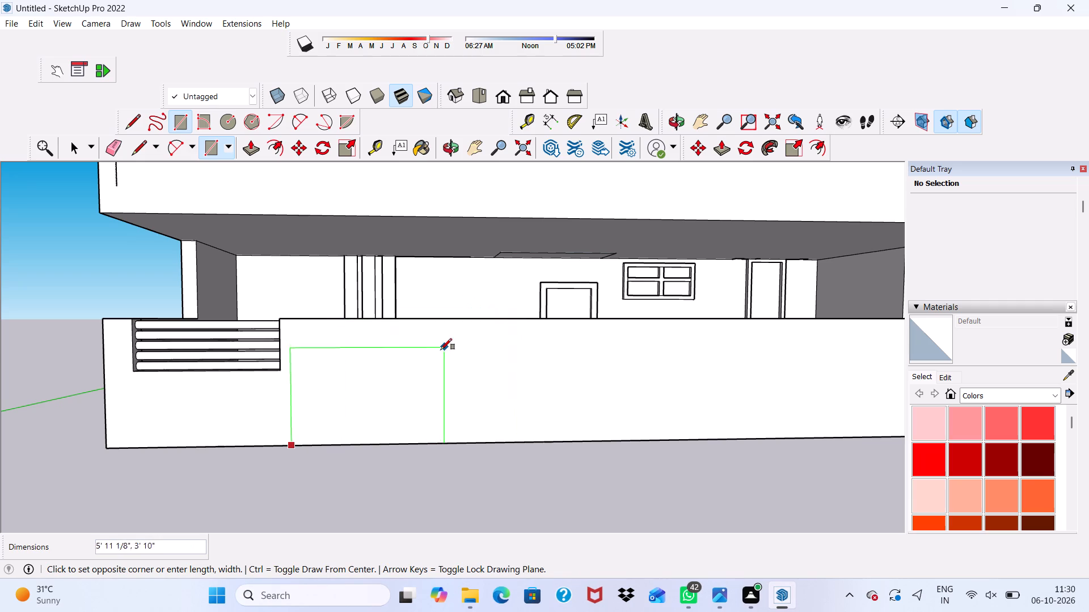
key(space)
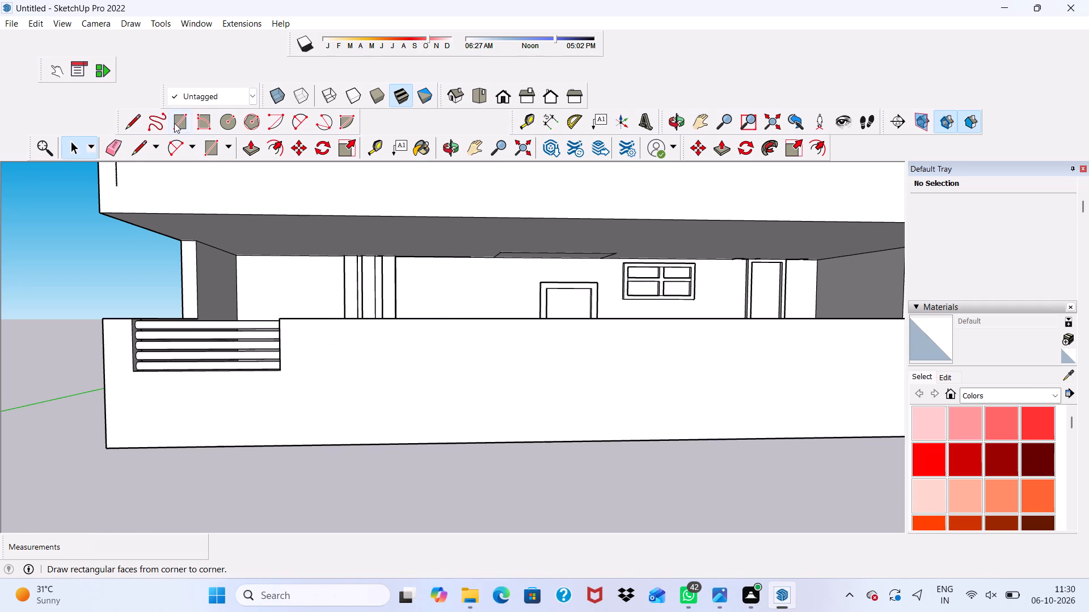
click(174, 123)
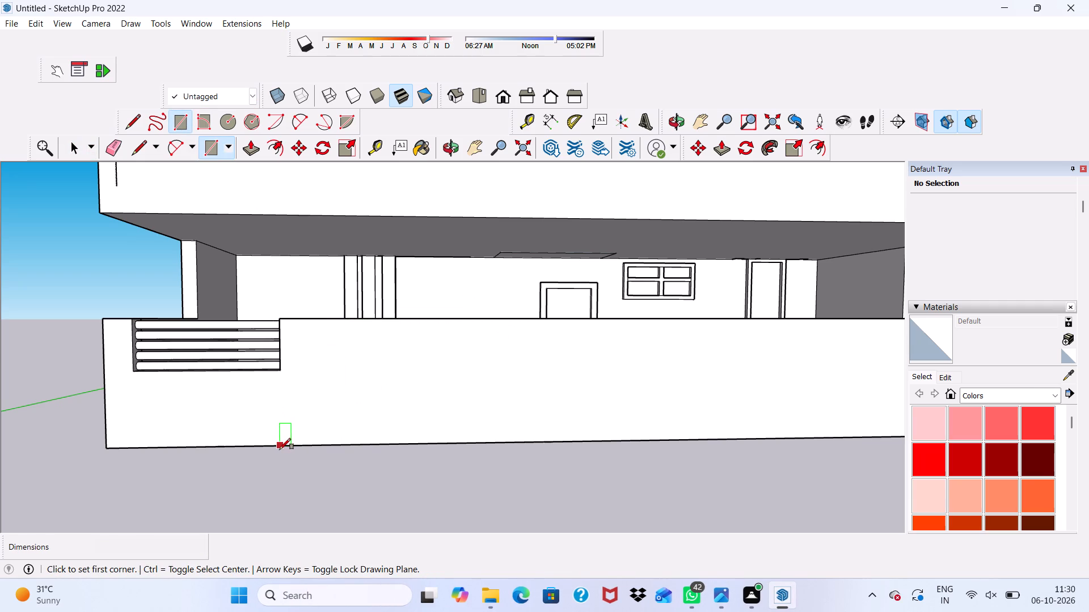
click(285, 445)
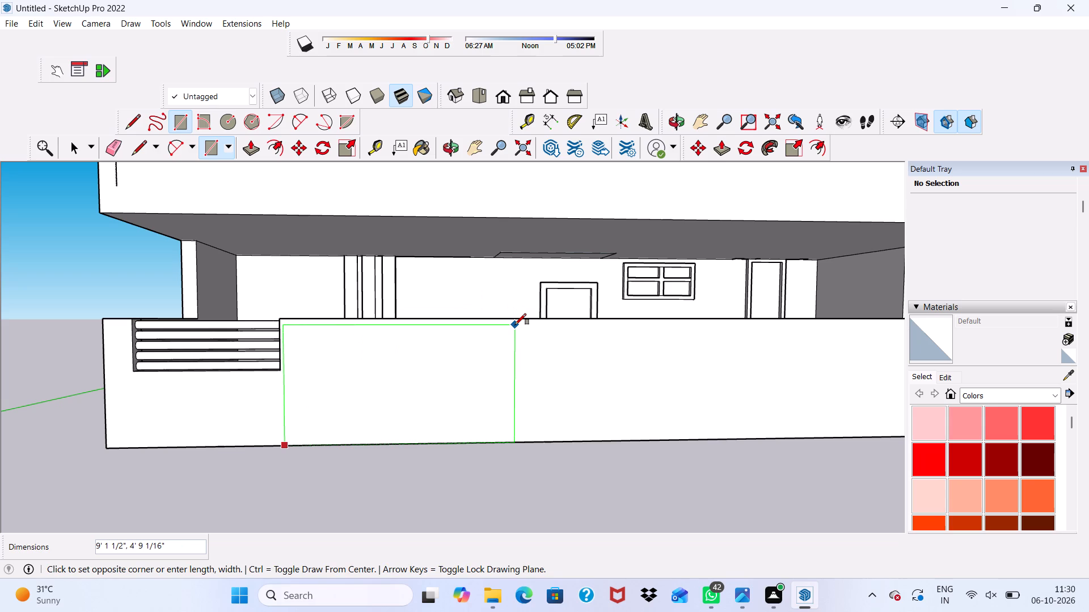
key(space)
Draw a rectangle about 8' 6 3/8" by 5' on the front parapet, from its base up to the railed notch's top corner.
click(185, 116)
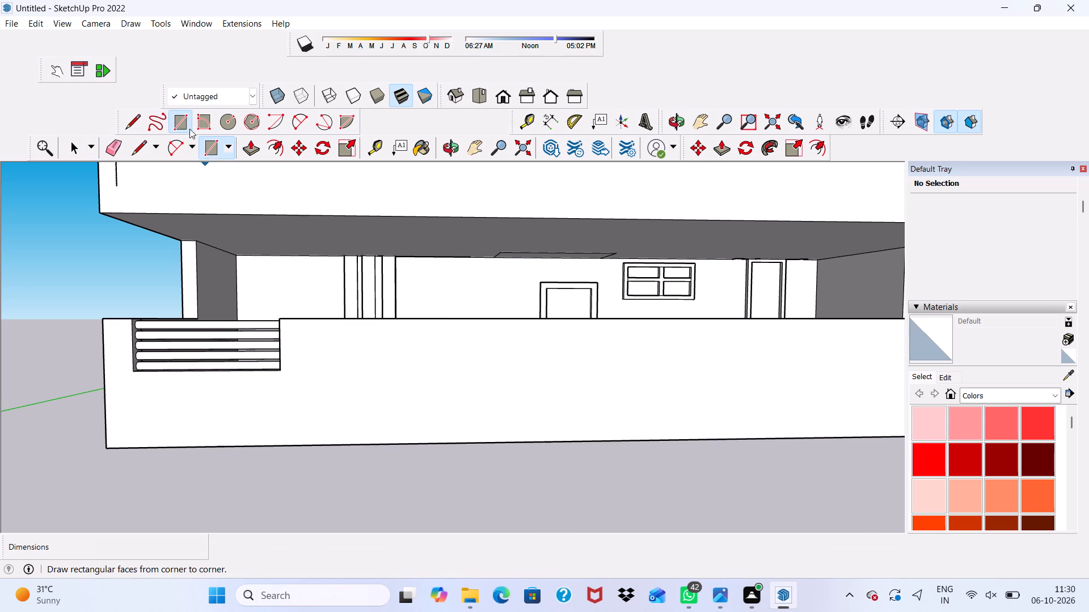
scroll(377, 362, up, 1)
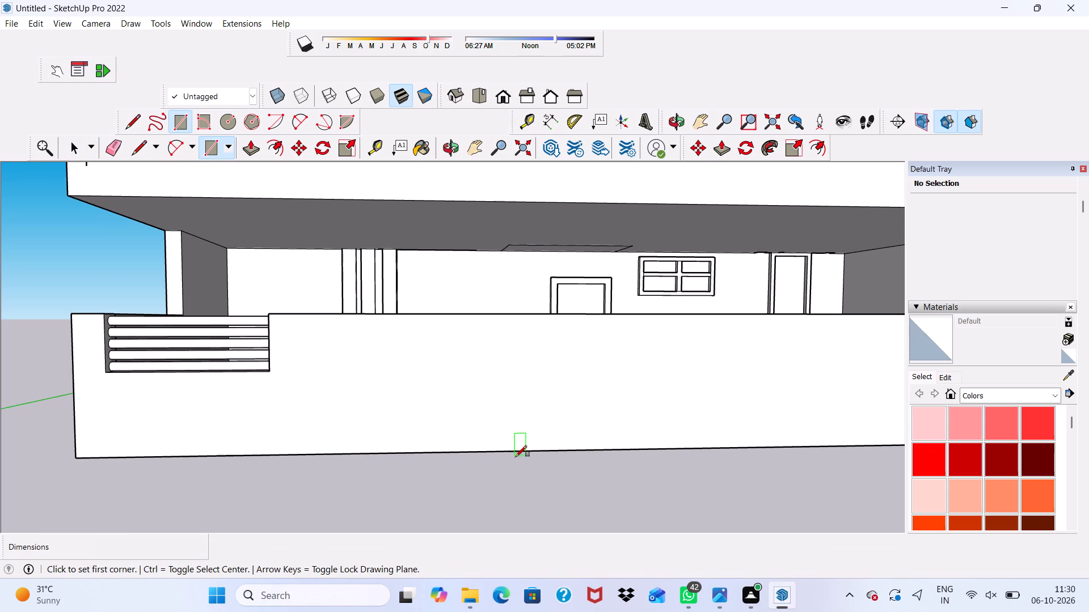
click(509, 449)
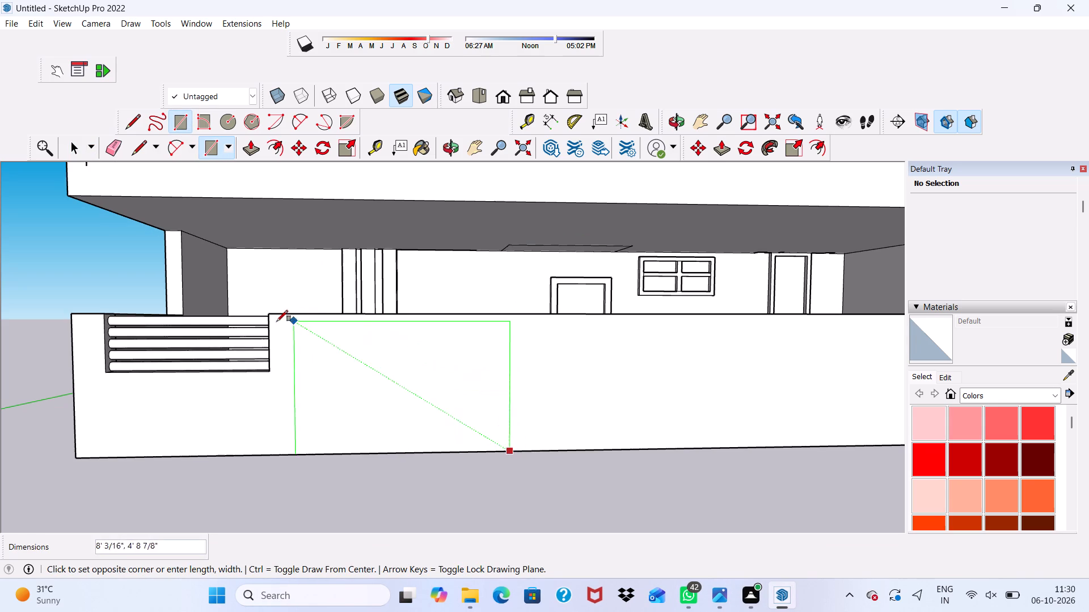
click(268, 314)
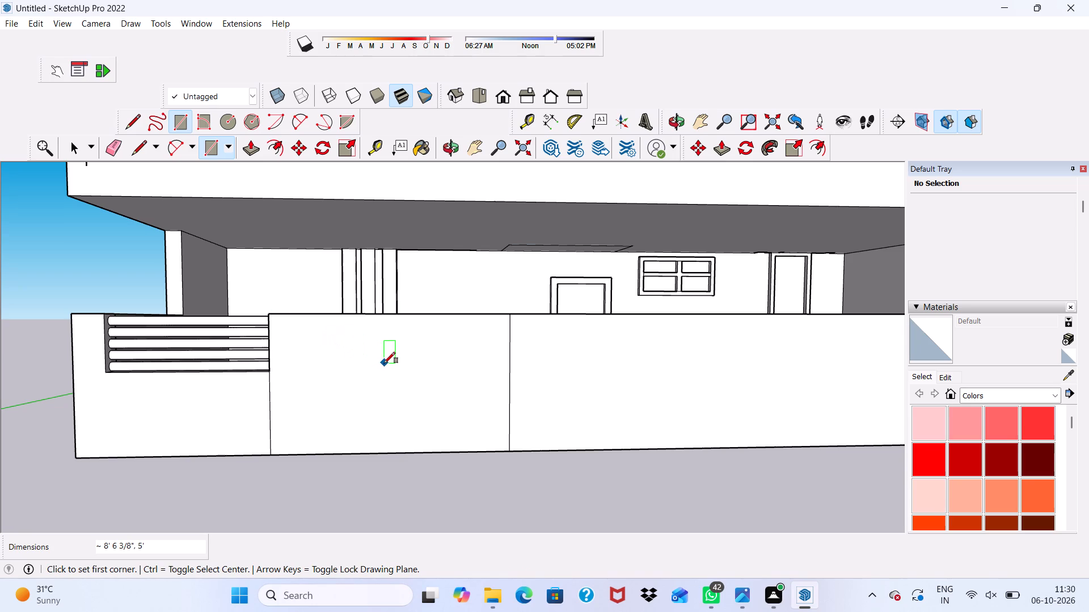
key(space)
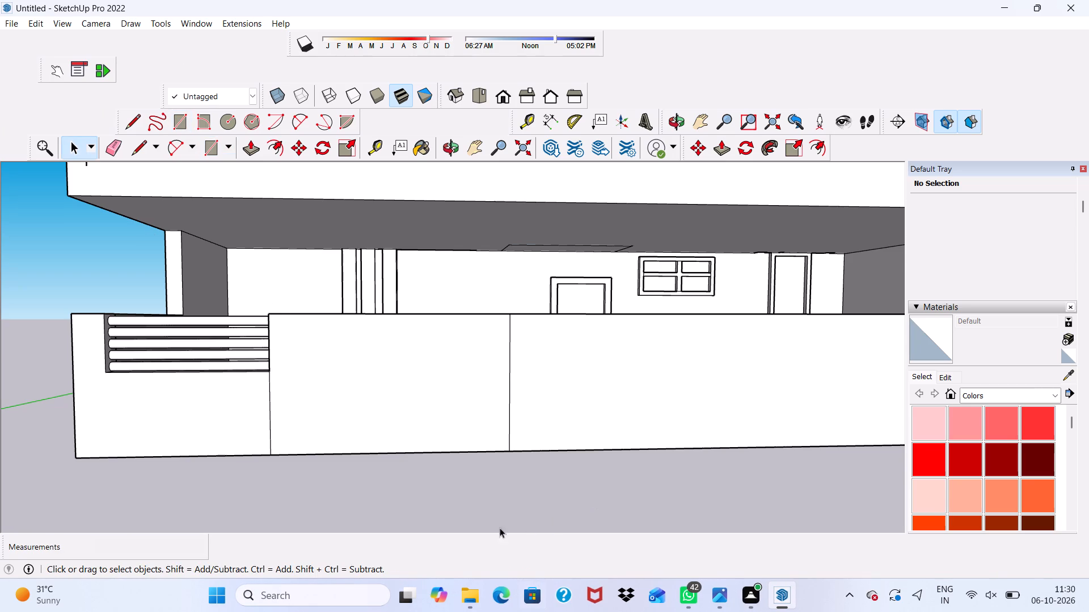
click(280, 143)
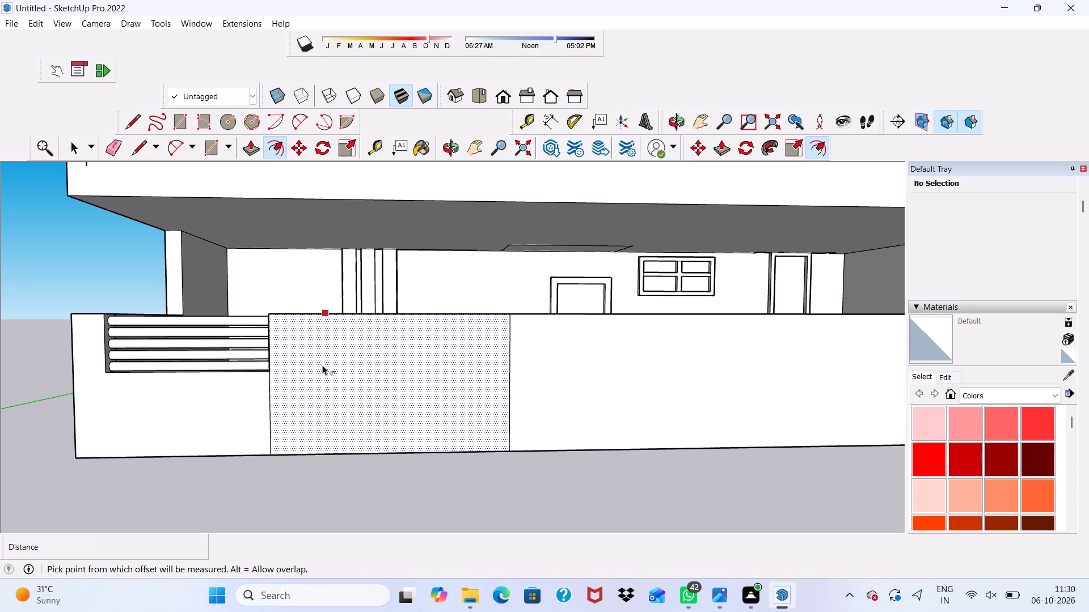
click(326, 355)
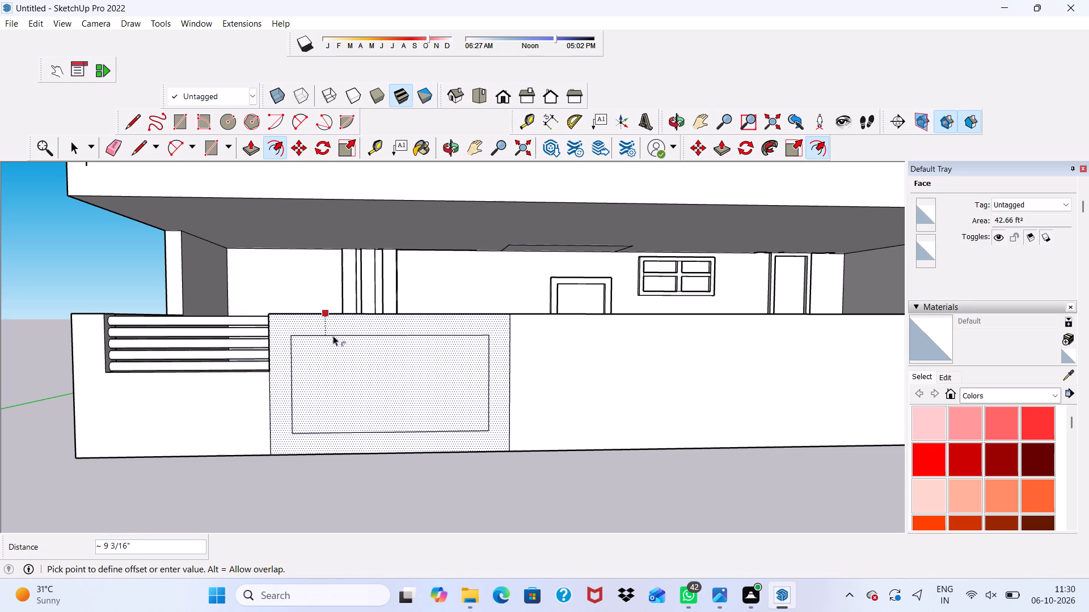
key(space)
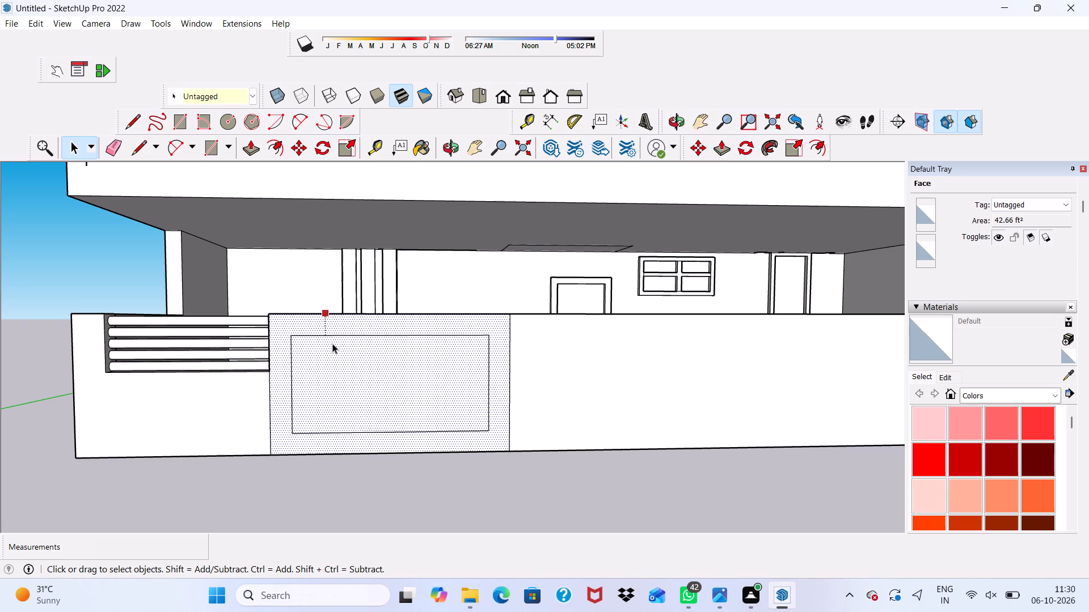
Extrude the rectangular panel beside the railed notch 3" outward from the front parapet.
scroll(331, 359, down, 2)
scroll(335, 374, up, 5)
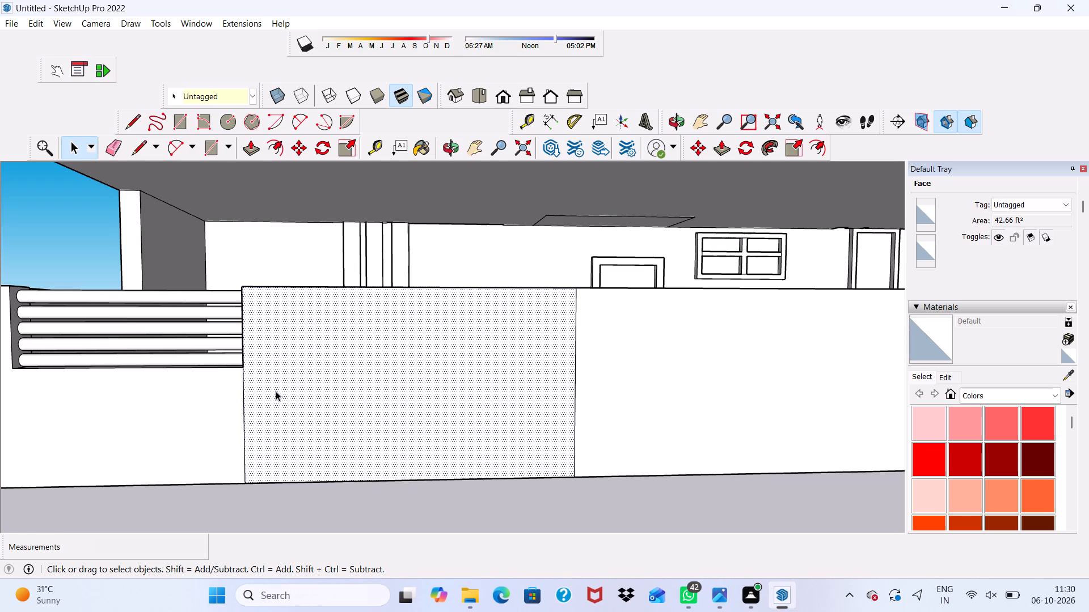
scroll(236, 410, down, 3)
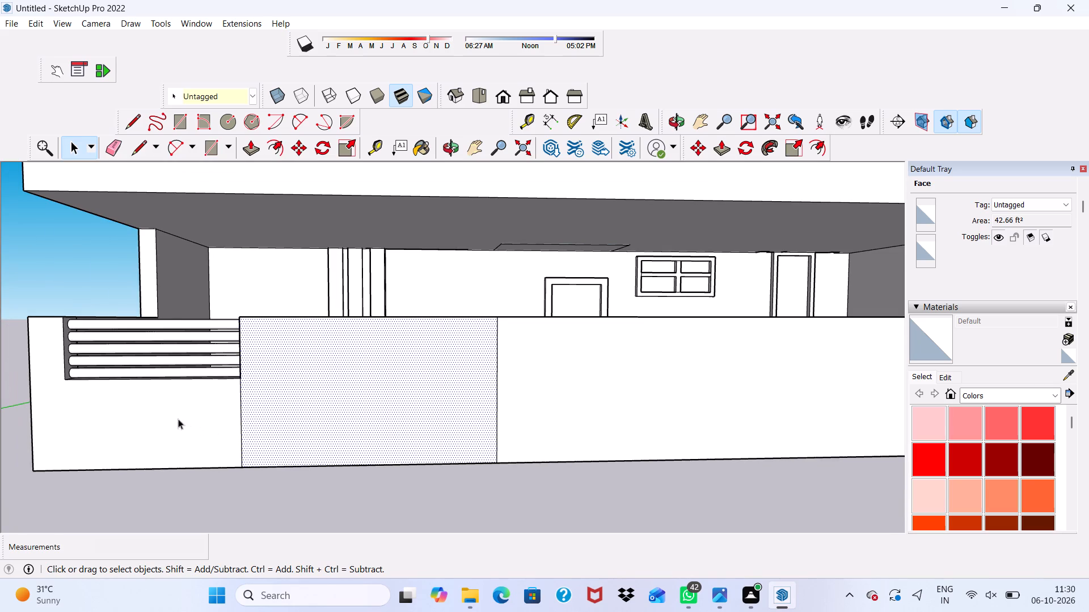
scroll(162, 418, up, 3)
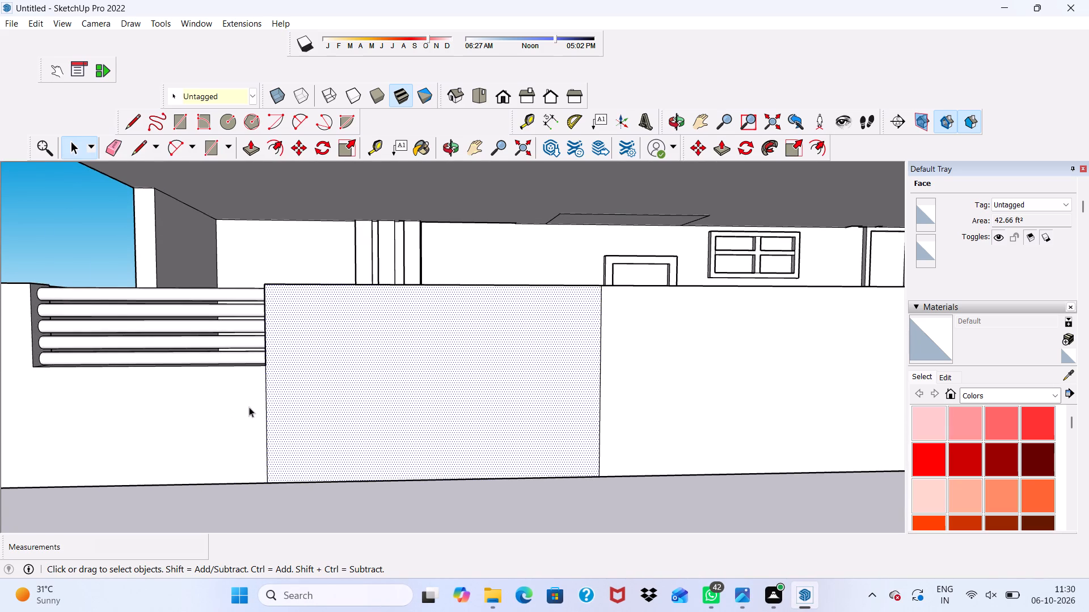
scroll(273, 407, up, 3)
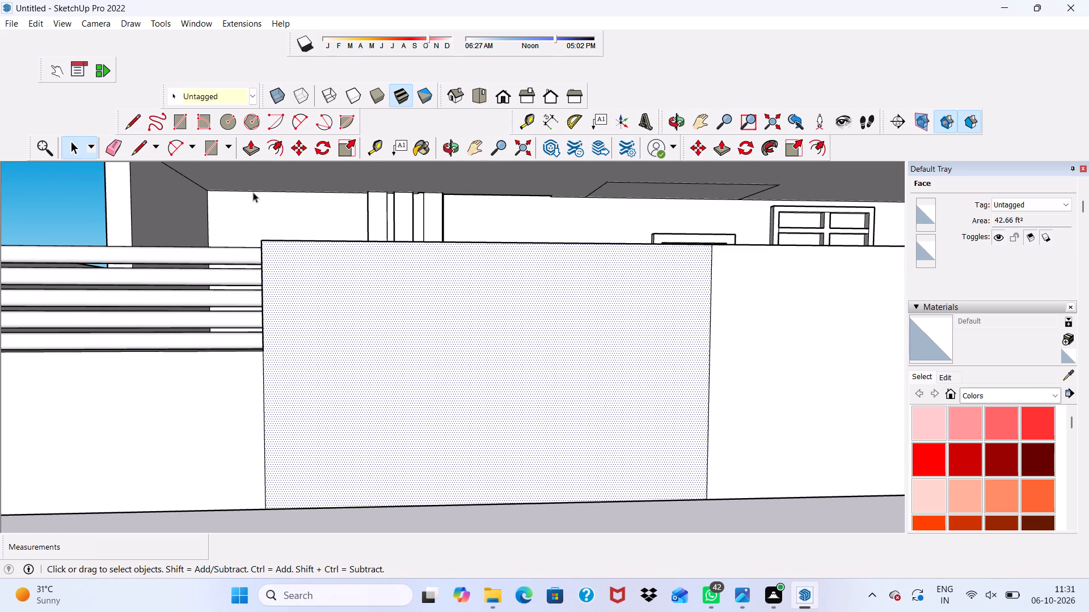
click(260, 148)
click(379, 347)
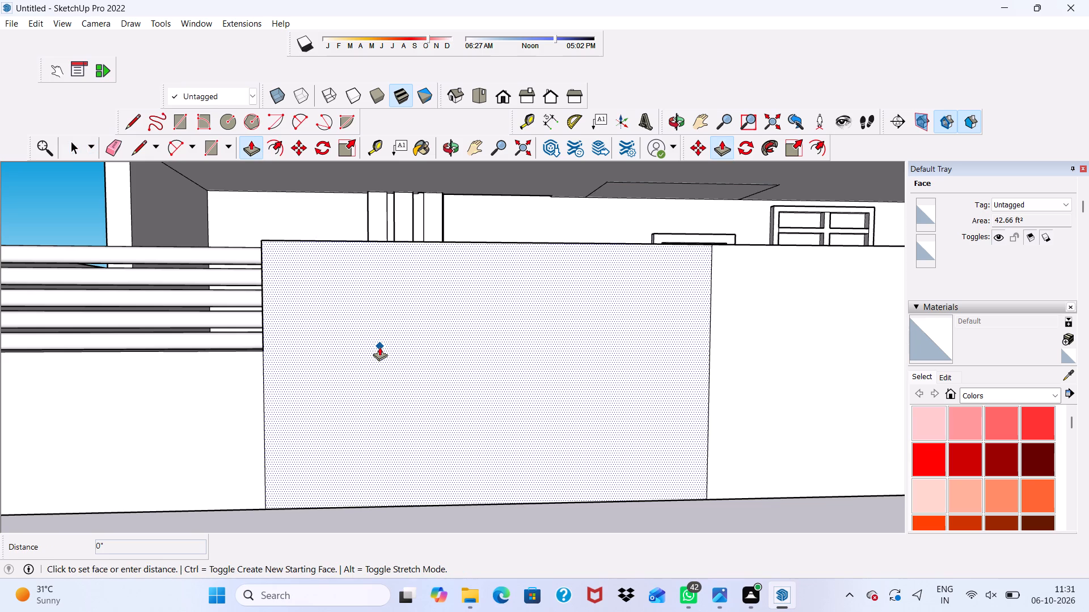
text(3")
key(Return)
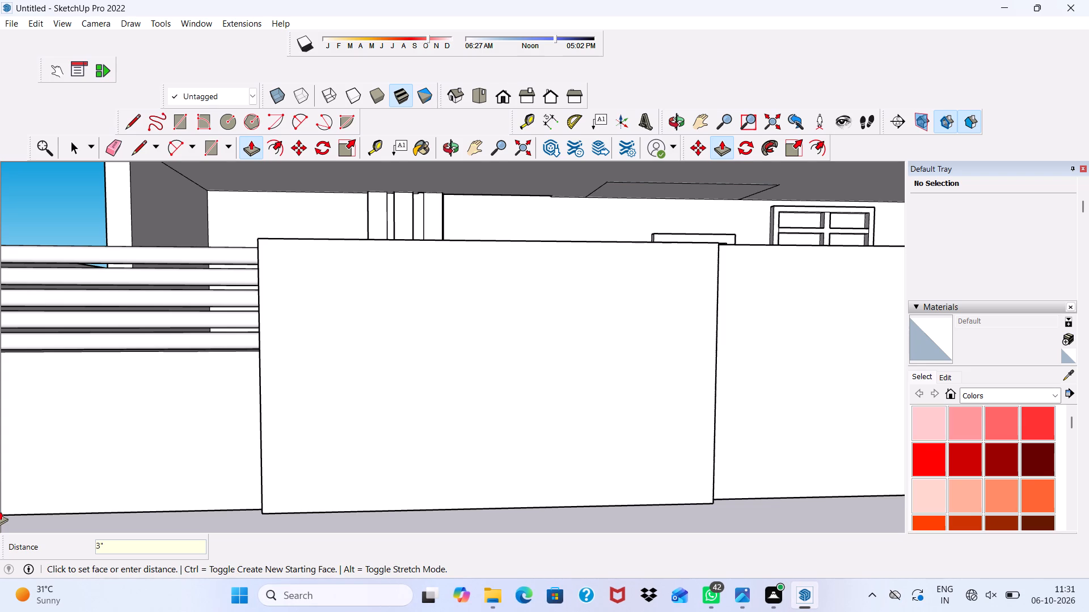
Examine the raised parapet panel and railed notch from several angles, and compare them with the balconies on the floors above.
scroll(0, 511, down, 2)
scroll(6, 518, up, 1)
scroll(7, 519, down, 6)
middle_drag(138, 469, 137, 469)
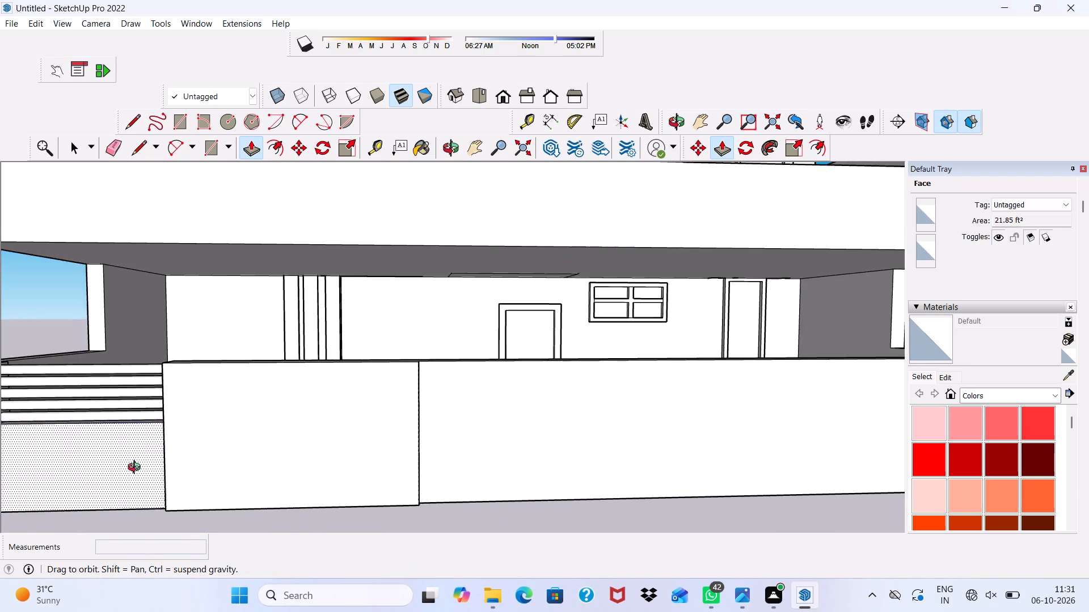
middle_drag(137, 469, 239, 444)
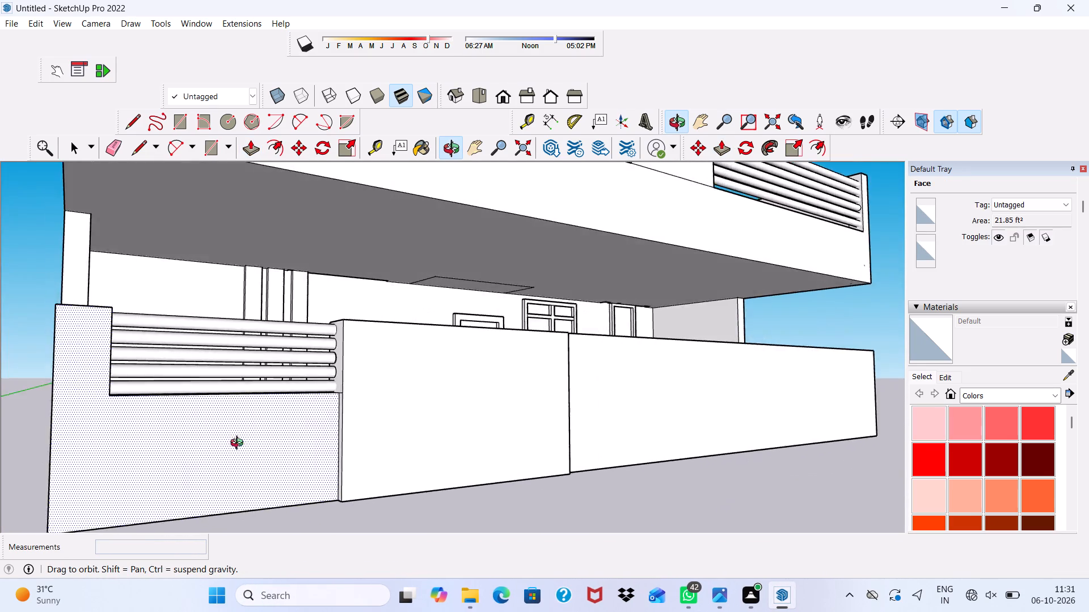
middle_drag(239, 444, 306, 439)
scroll(306, 439, up, 1)
key(space)
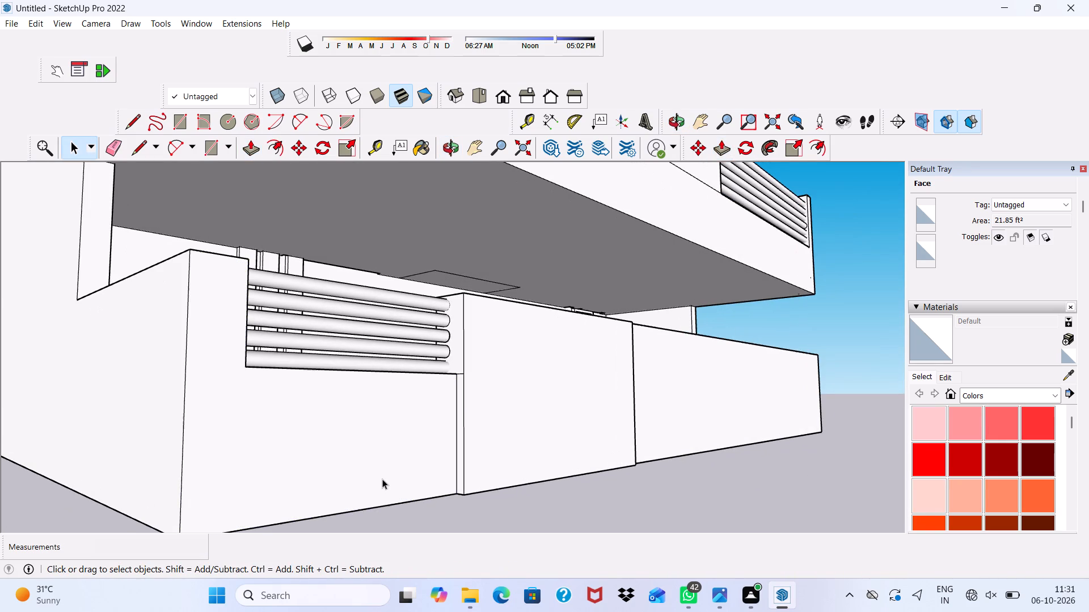
scroll(316, 551, down, 1)
scroll(316, 556, up, 1)
scroll(320, 571, down, 3)
middle_drag(427, 492, 310, 484)
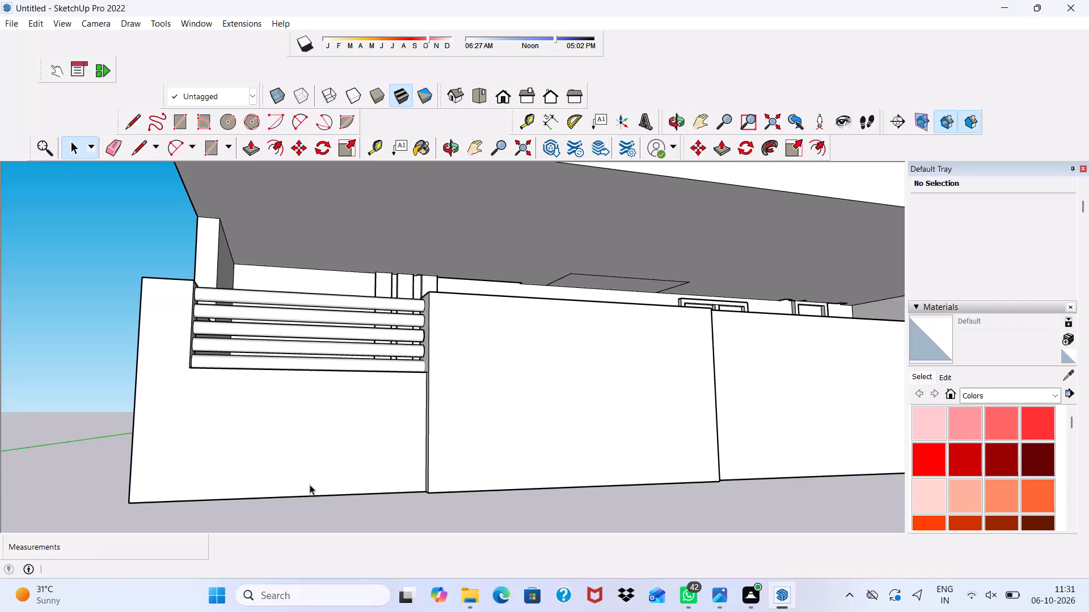
scroll(317, 441, down, 3)
scroll(424, 355, down, 6)
middle_drag(429, 360, 406, 384)
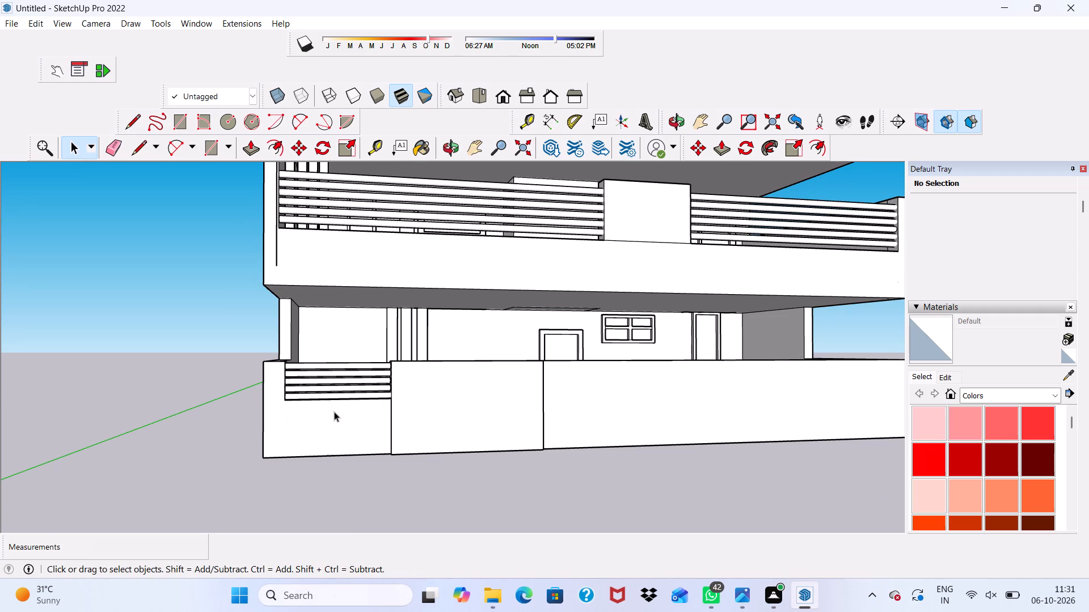
scroll(298, 430, down, 10)
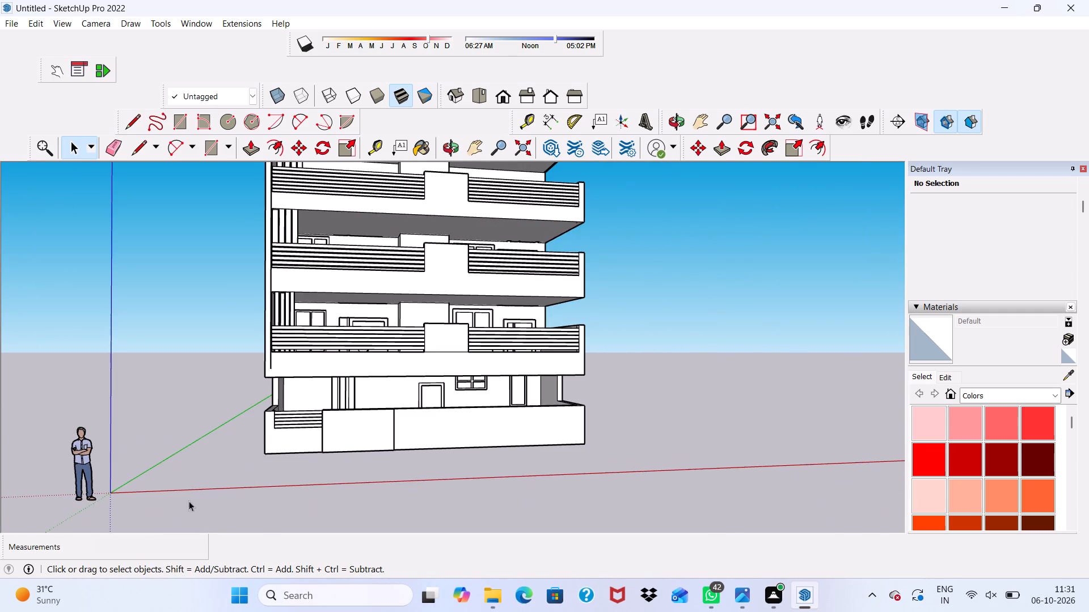
scroll(238, 449, up, 5)
middle_drag(428, 418, 396, 432)
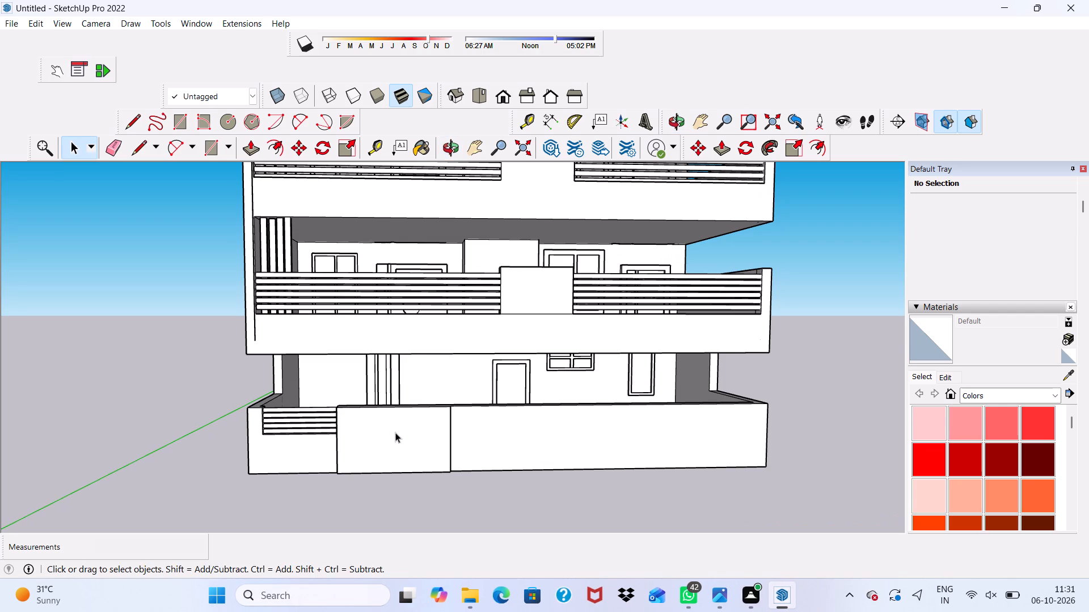
scroll(368, 439, down, 4)
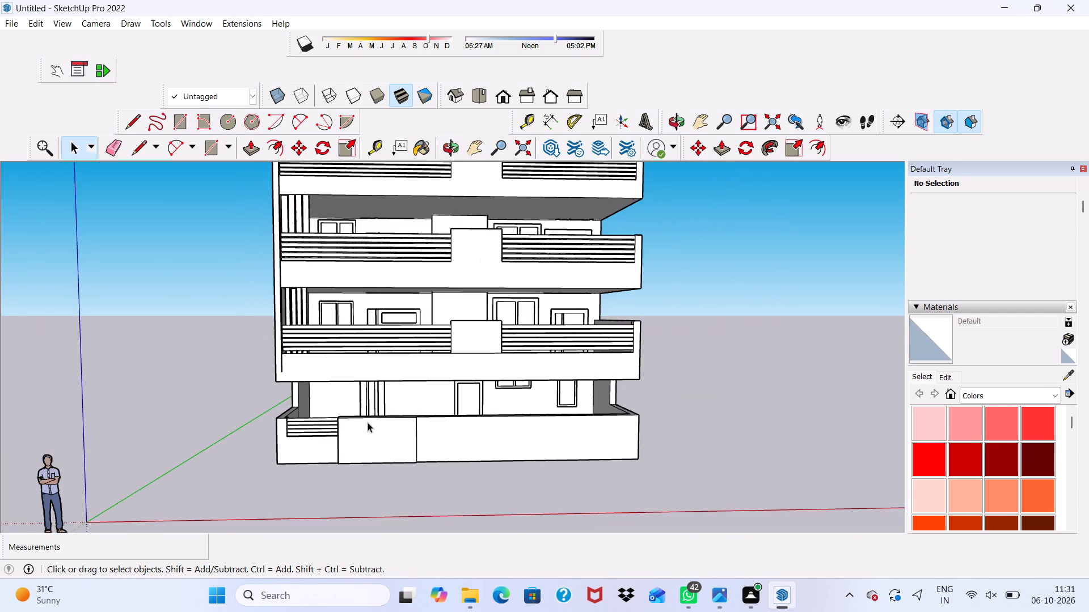
scroll(378, 421, up, 4)
scroll(372, 351, down, 4)
scroll(376, 380, up, 6)
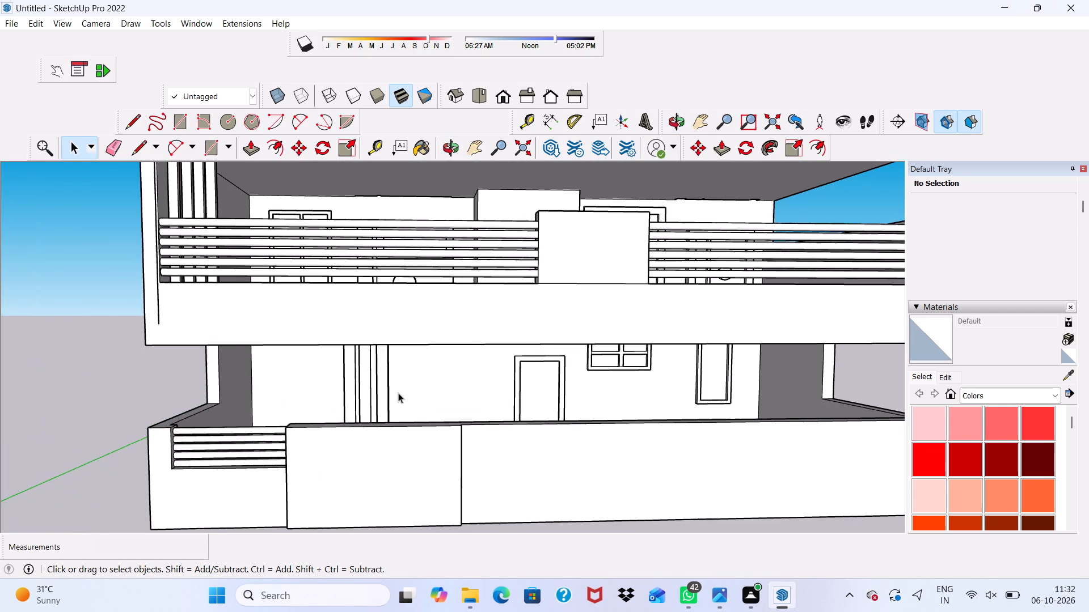
scroll(398, 393, up, 1)
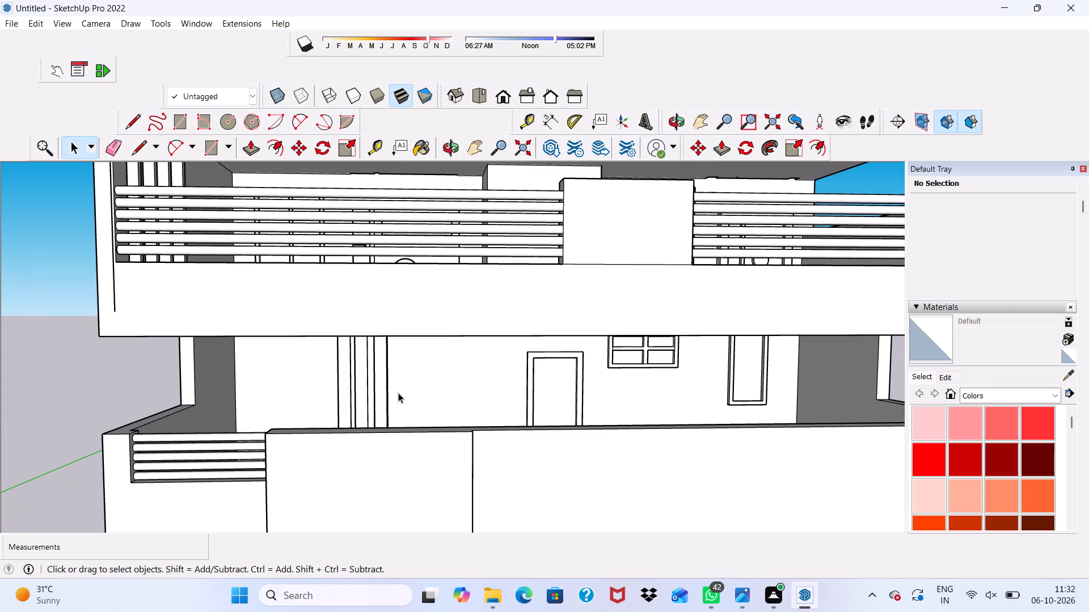
Draw a rectangle 5' high by about 1' 1 13/16" wide on the ground-floor front parapet, directly beside the raised panel.
scroll(399, 404, up, 2)
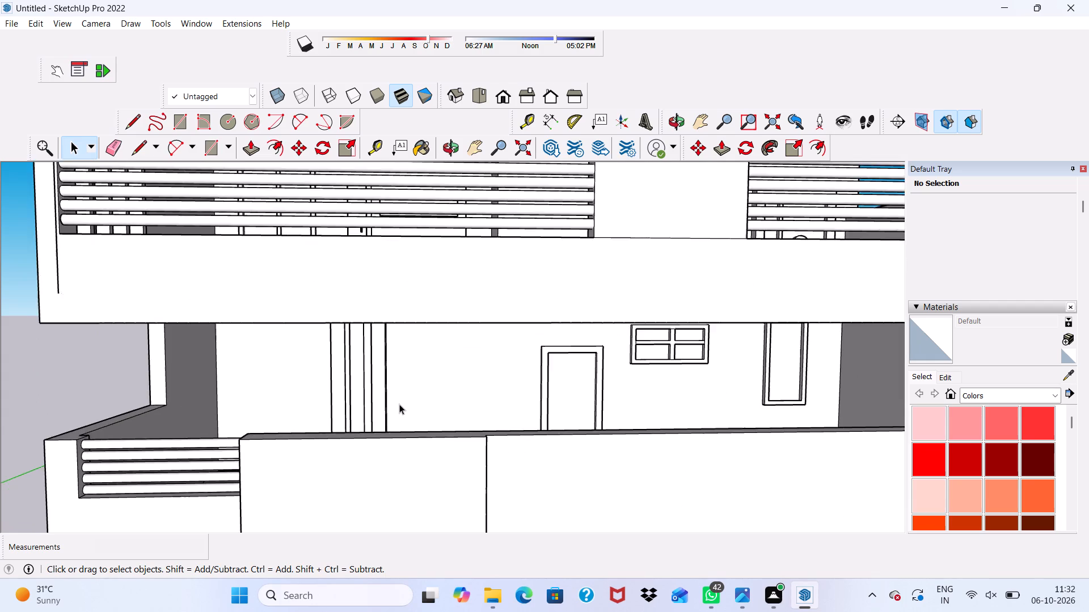
scroll(399, 404, up, 2)
scroll(399, 404, down, 12)
middle_drag(467, 418, 472, 403)
scroll(472, 403, up, 5)
scroll(455, 407, down, 4)
scroll(236, 201, up, 2)
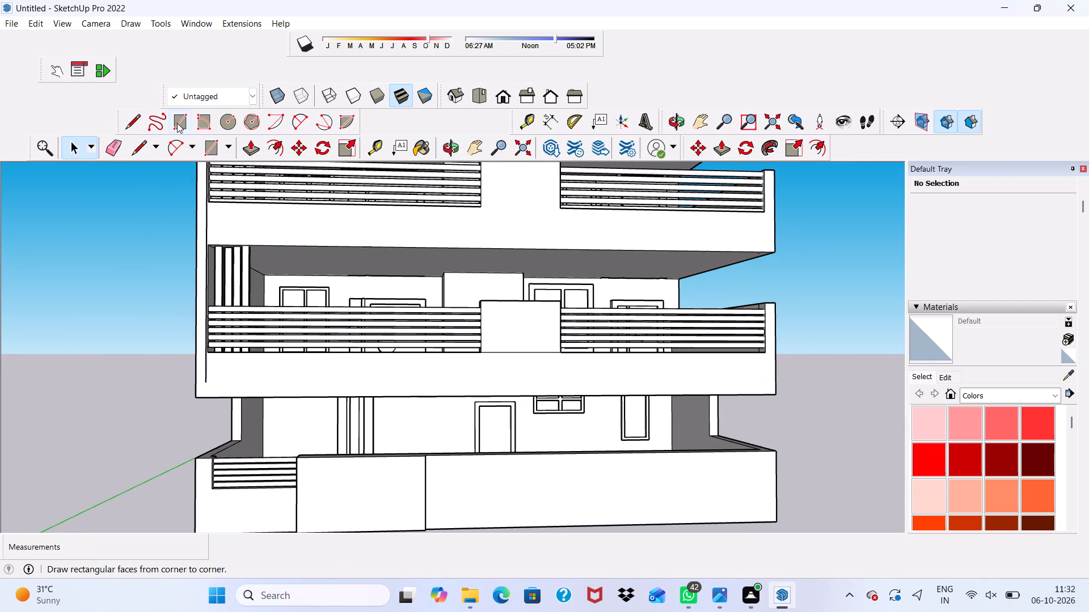
click(177, 123)
scroll(459, 360, down, 4)
middle_drag(522, 479, 435, 461)
scroll(435, 461, up, 6)
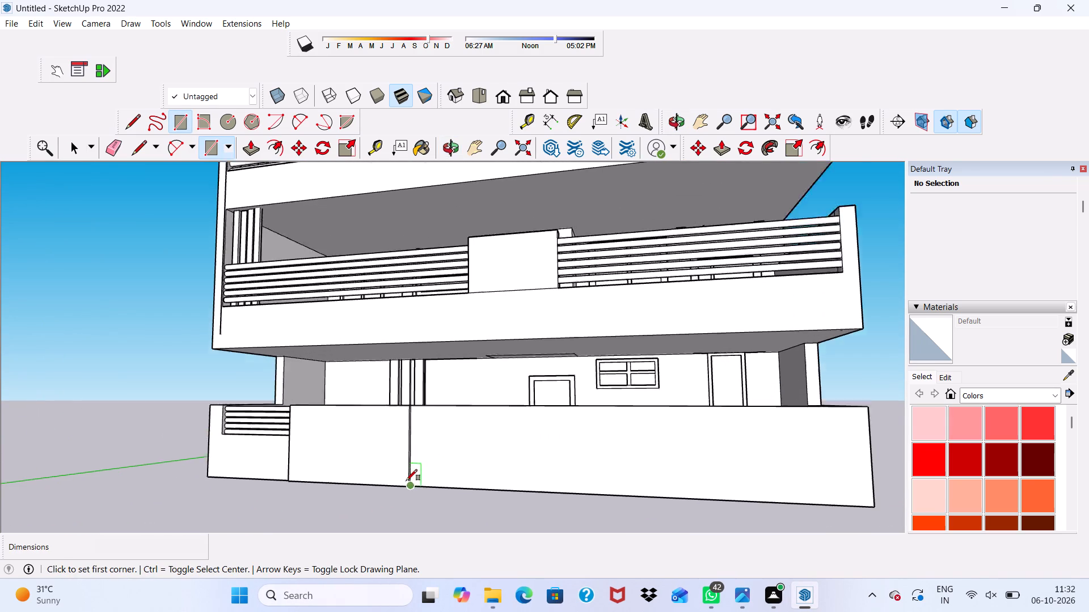
scroll(406, 481, up, 15)
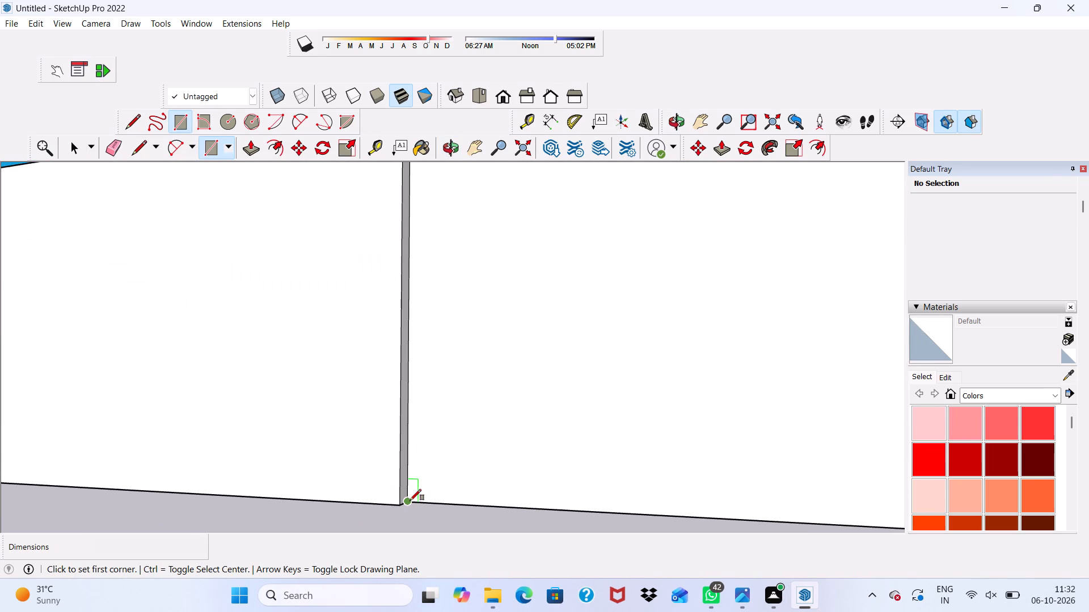
click(410, 501)
scroll(442, 465, down, 7)
scroll(516, 396, up, 1)
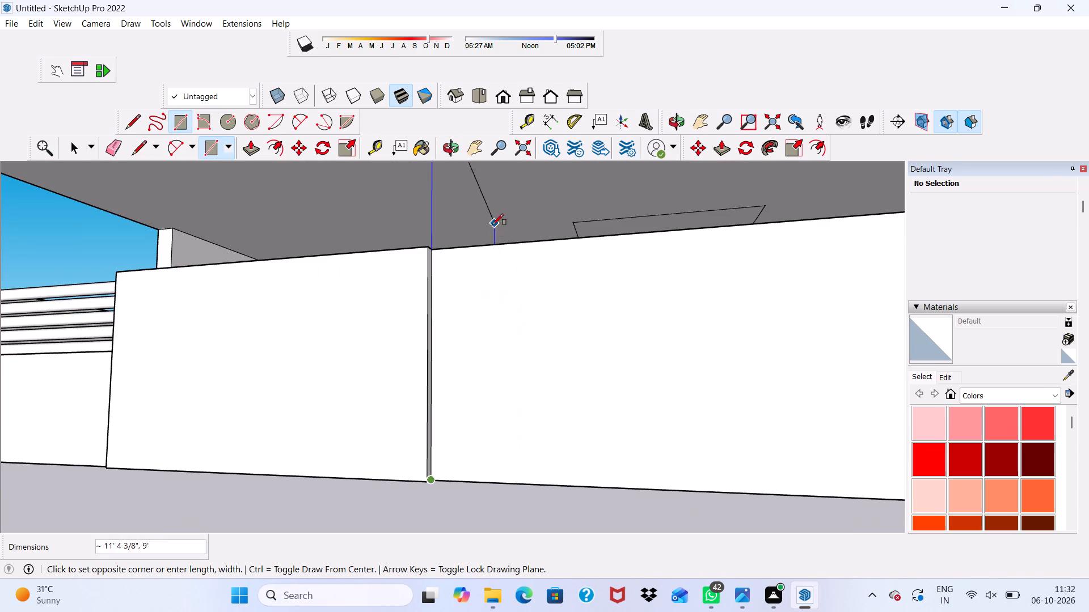
click(483, 248)
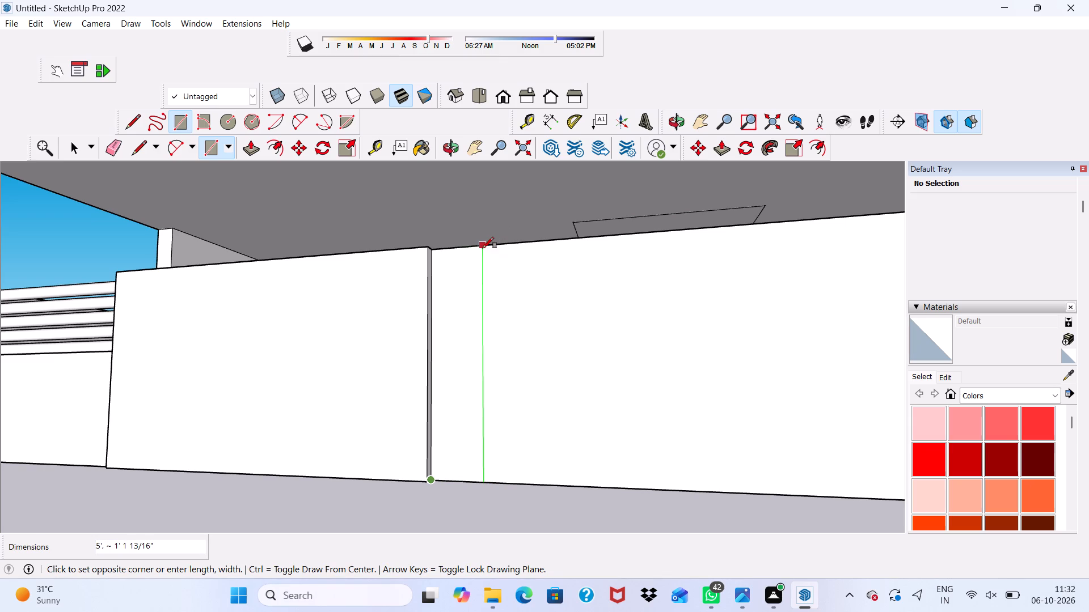
key(space)
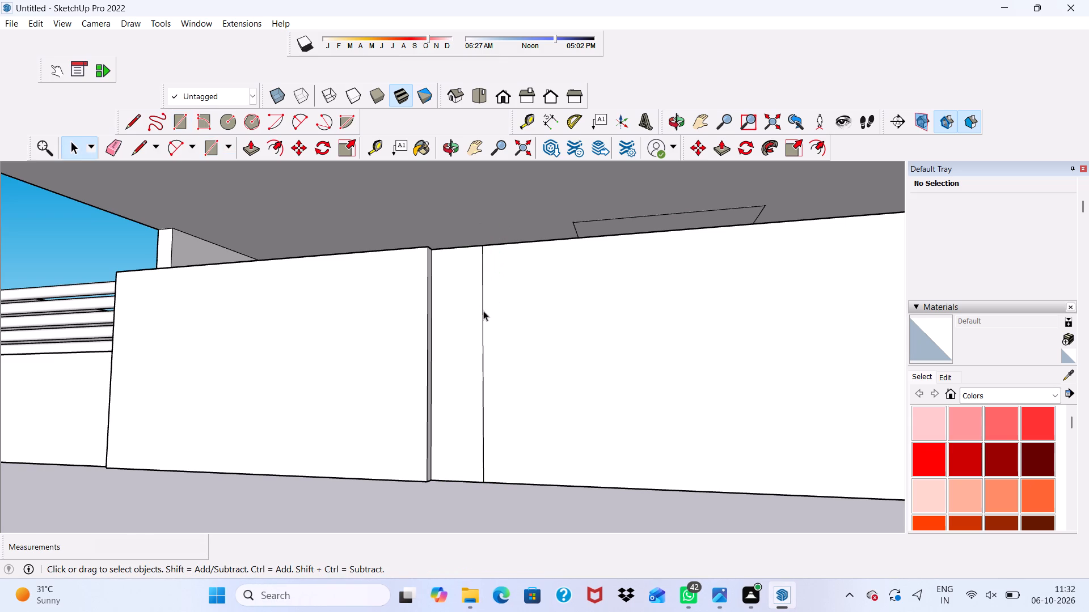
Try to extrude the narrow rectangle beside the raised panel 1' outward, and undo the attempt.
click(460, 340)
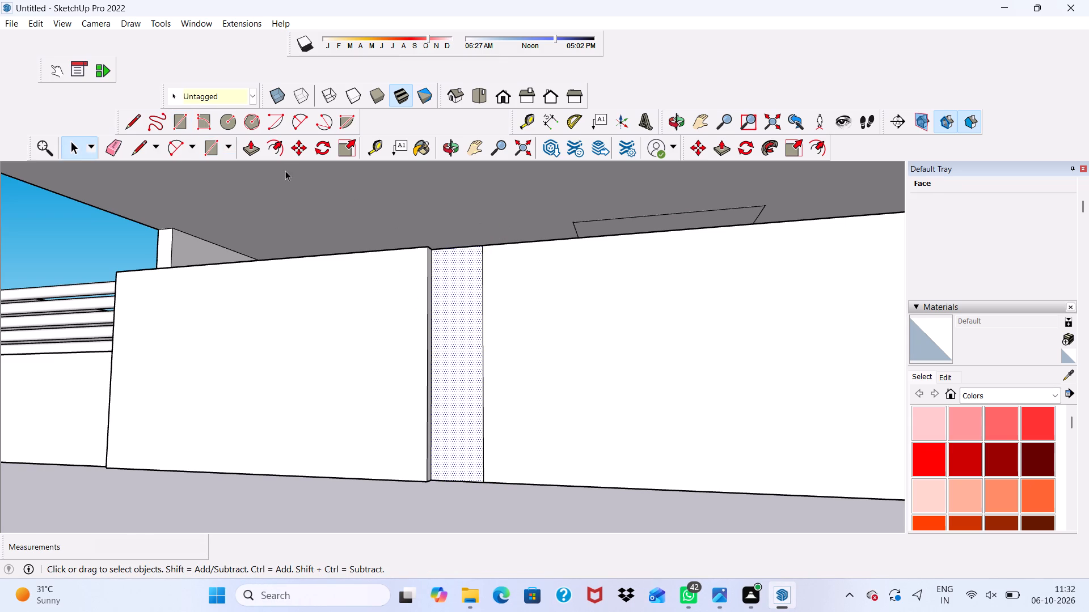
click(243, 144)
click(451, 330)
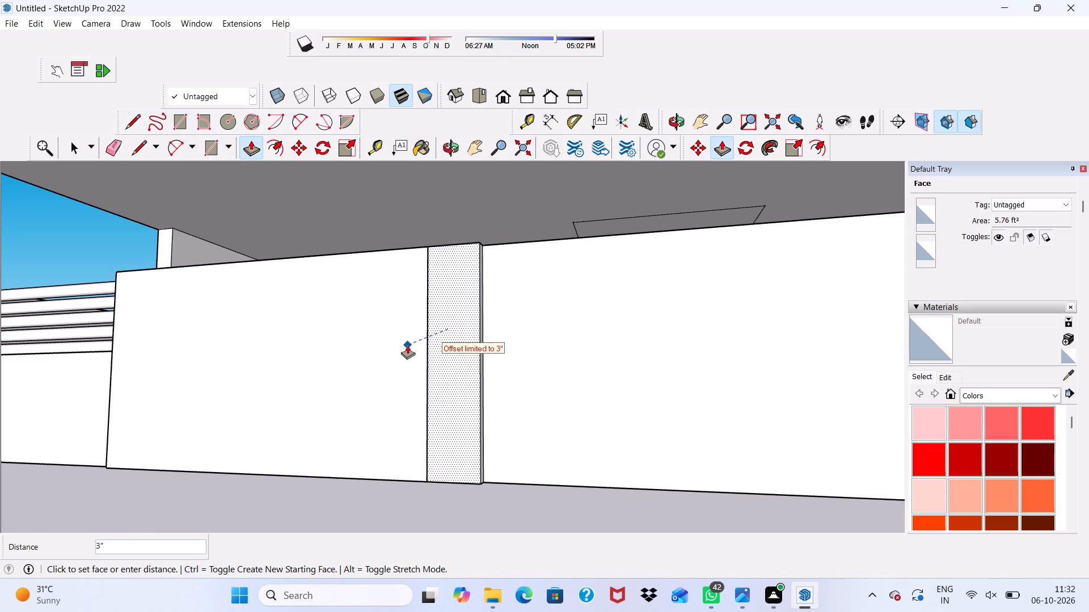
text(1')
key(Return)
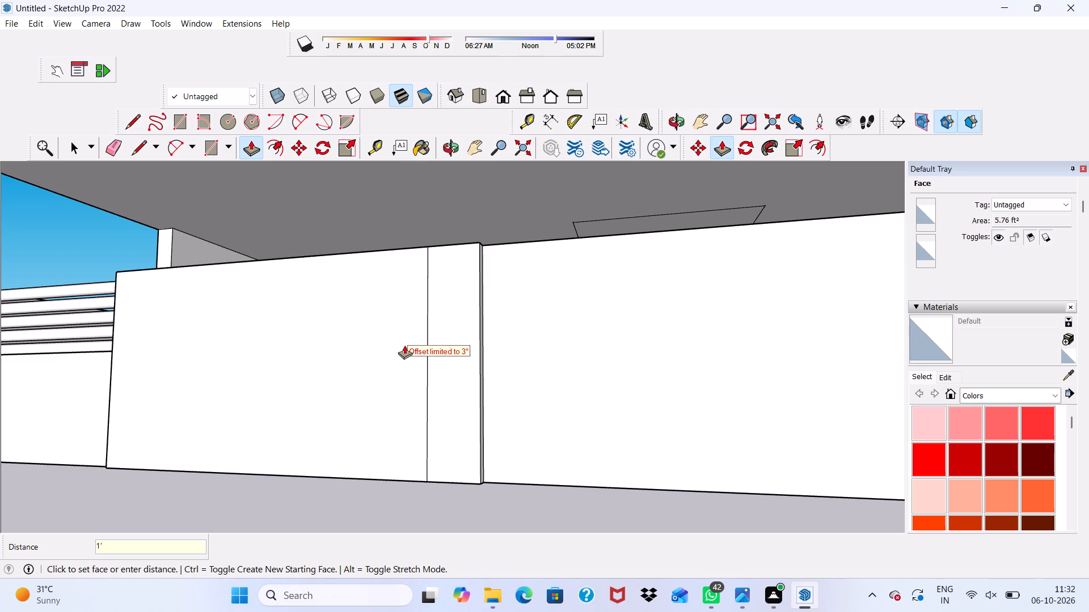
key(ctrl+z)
Extrude the narrow rectangle beside the raised panel 1' outward from the parapet as a pier.
scroll(404, 345, up, 1)
click(447, 382)
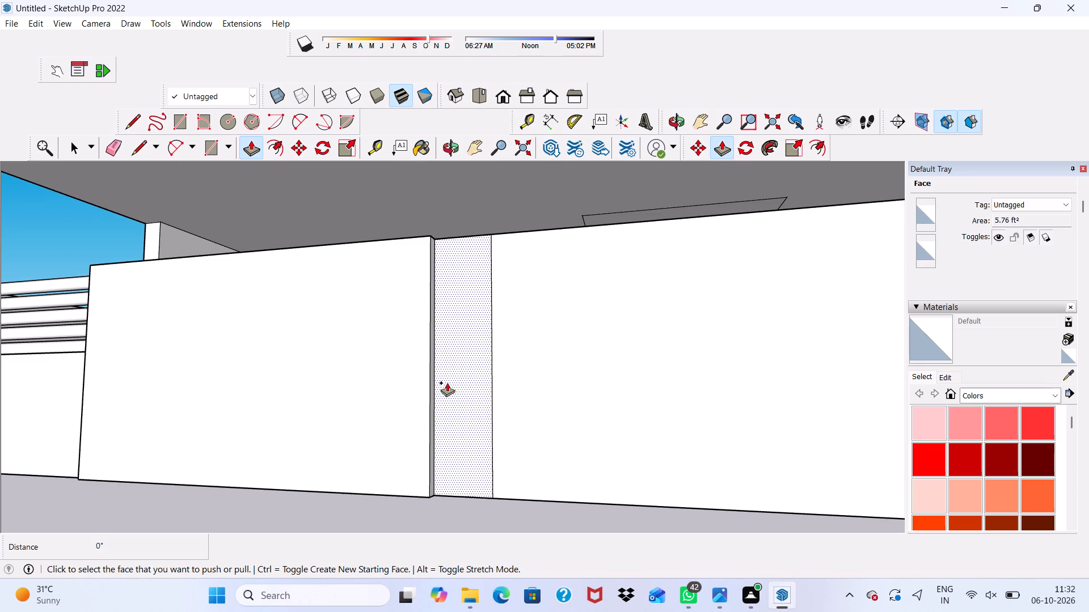
text(1')
key(Return)
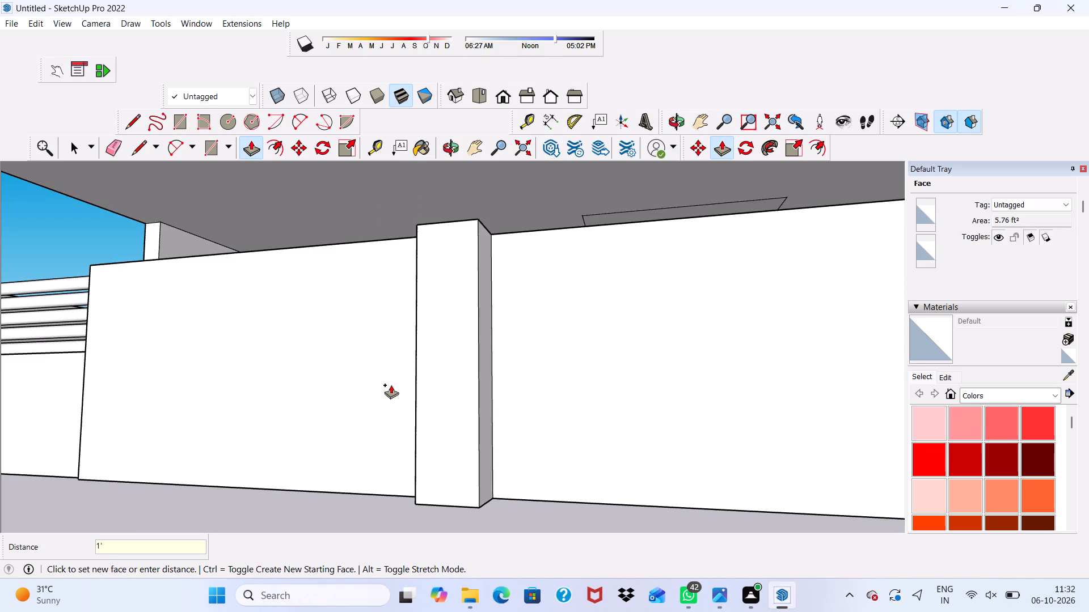
Draw a rectangle 5' high by about 10 13/16" wide on the front parapet at its end corner farthest from the railed notch.
scroll(403, 403, down, 20)
middle_drag(410, 444, 546, 460)
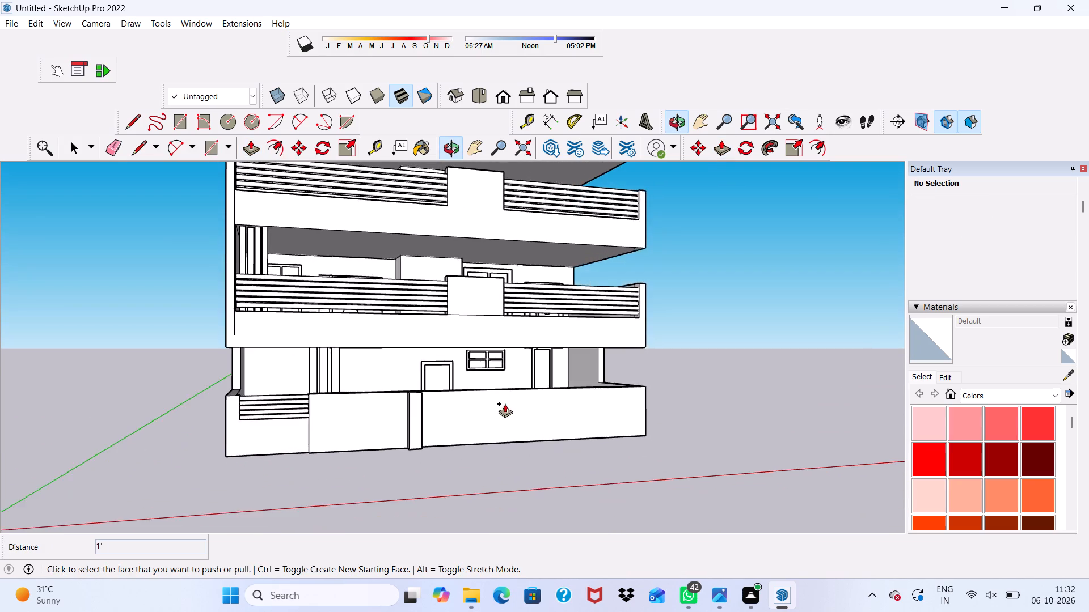
scroll(471, 392, up, 4)
scroll(539, 414, down, 1)
middle_drag(546, 411, 391, 418)
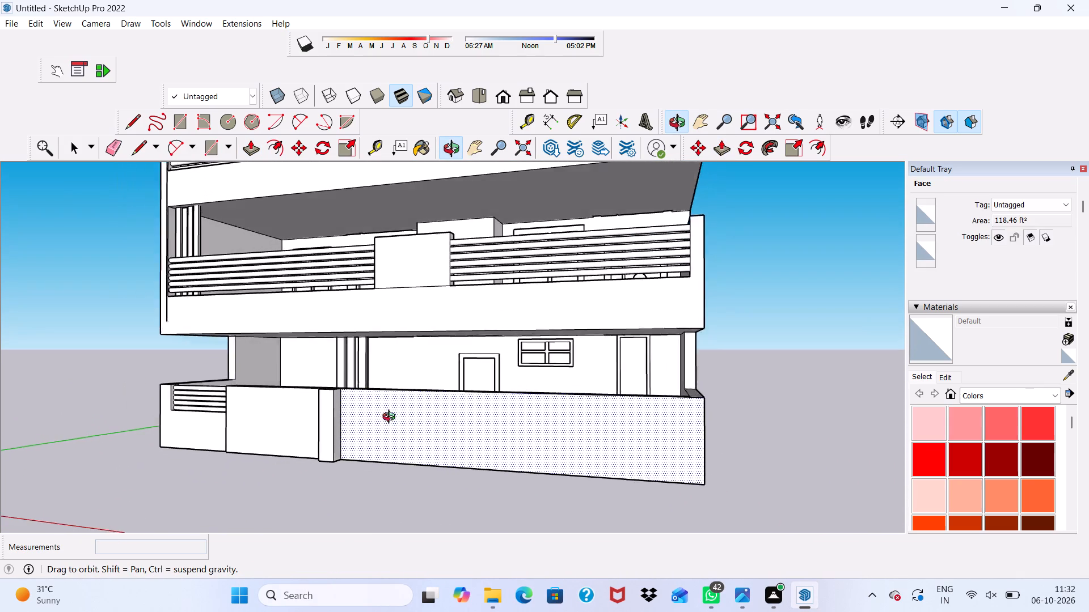
middle_drag(391, 418, 378, 421)
scroll(609, 450, up, 2)
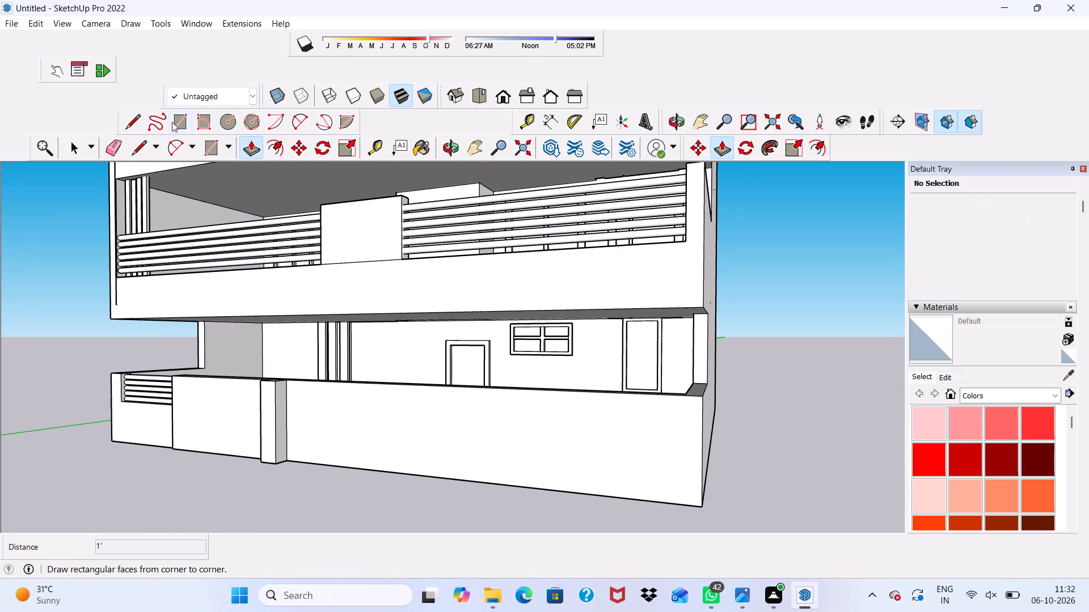
click(175, 121)
scroll(562, 470, down, 1)
scroll(708, 537, up, 1)
scroll(656, 489, up, 5)
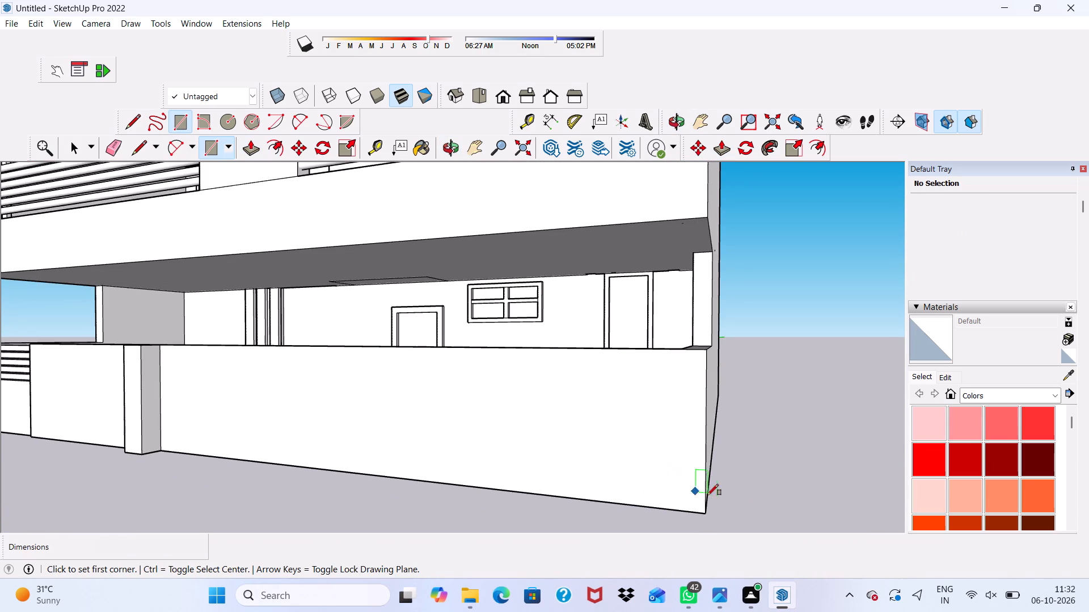
click(702, 515)
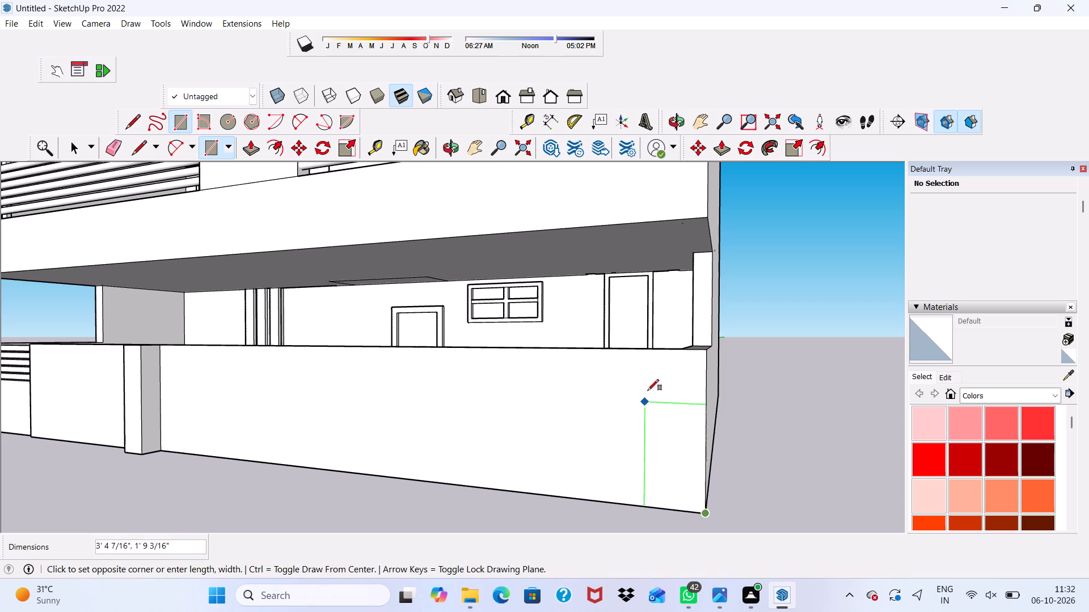
click(675, 350)
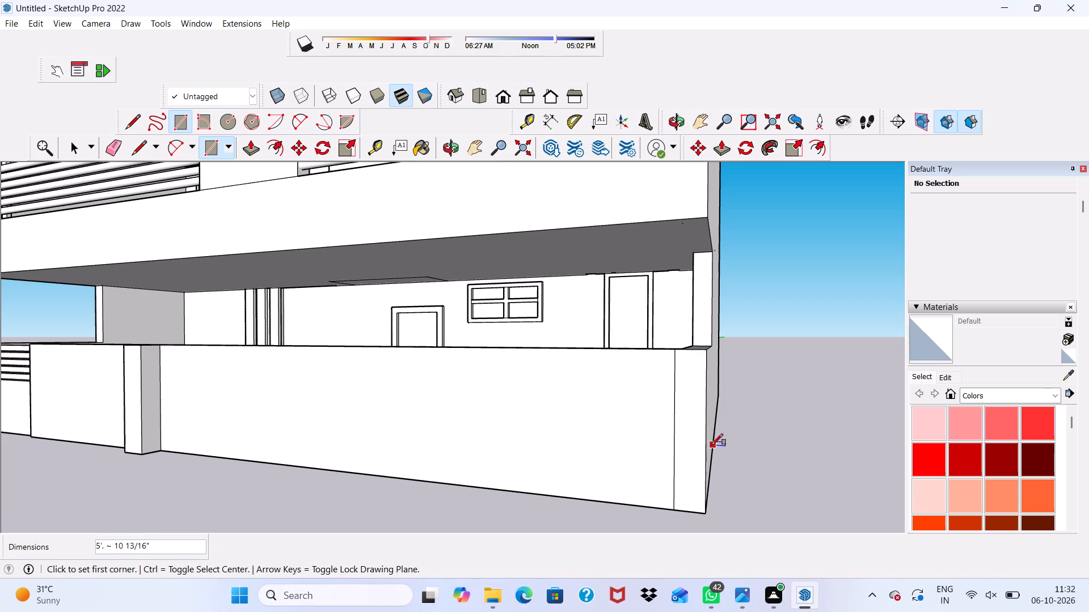
key(space)
Extrude the narrow rectangle at the parapet's end corner 1' outward as a second pier.
click(691, 431)
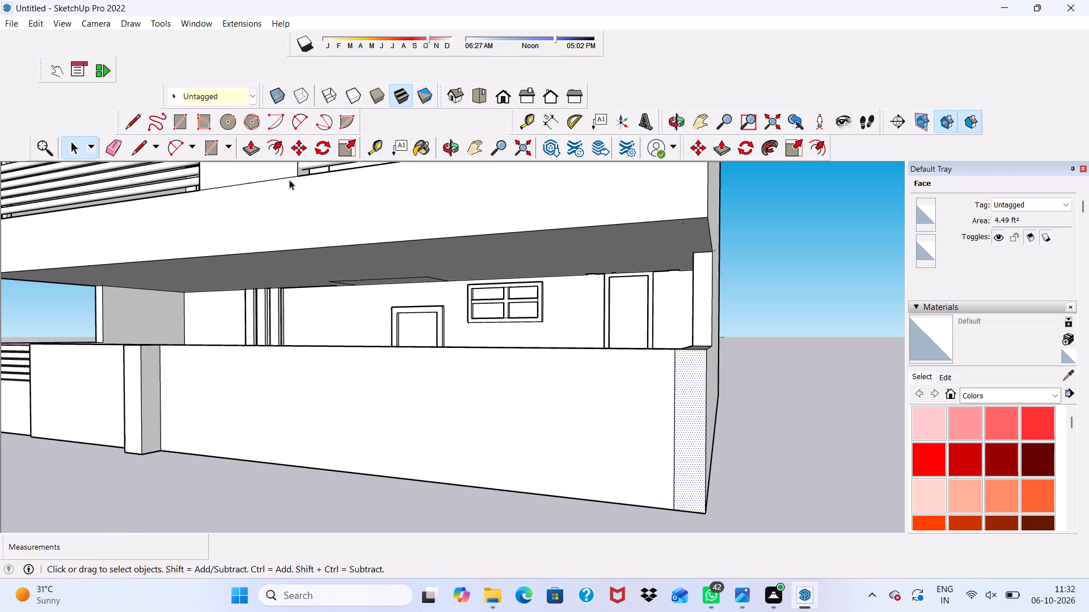
click(256, 146)
scroll(587, 340, up, 3)
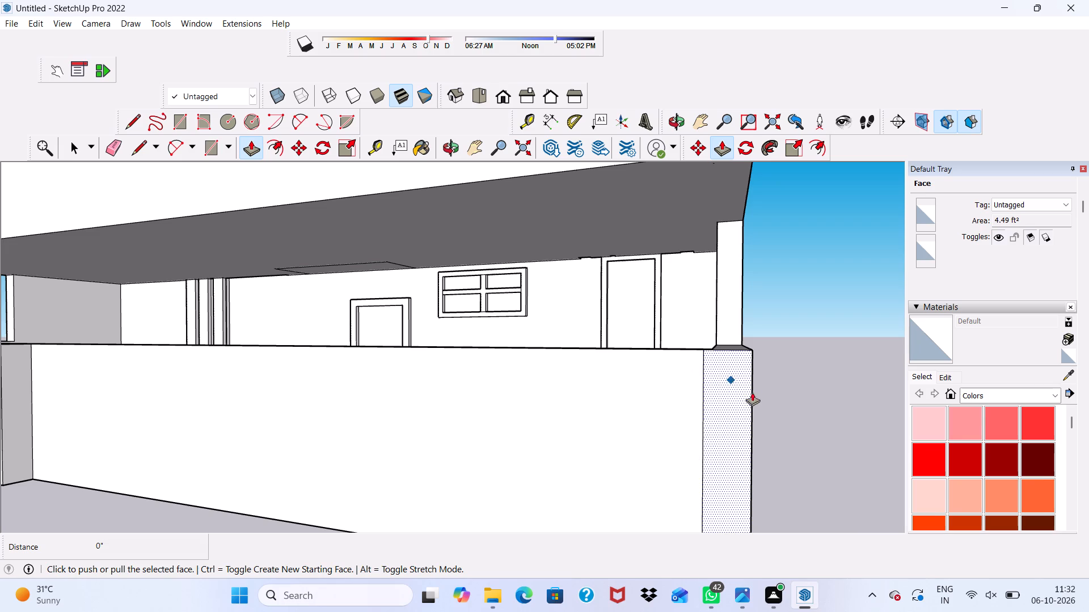
click(717, 397)
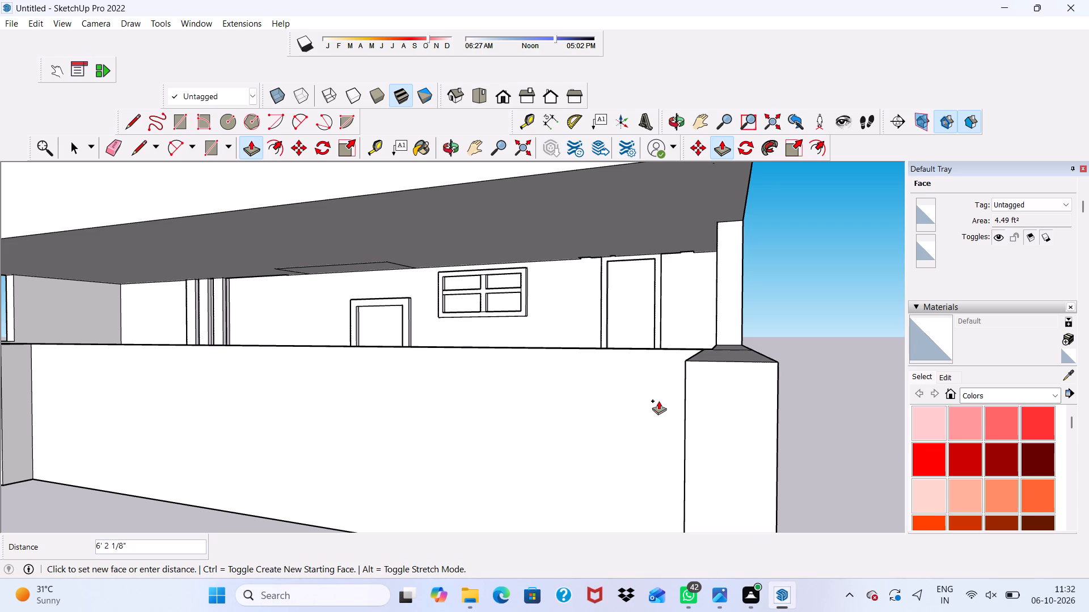
text(1')
key(Return)
Examine the two parapet piers and the wall between them from several angles.
scroll(656, 401, down, 7)
middle_drag(444, 372, 510, 391)
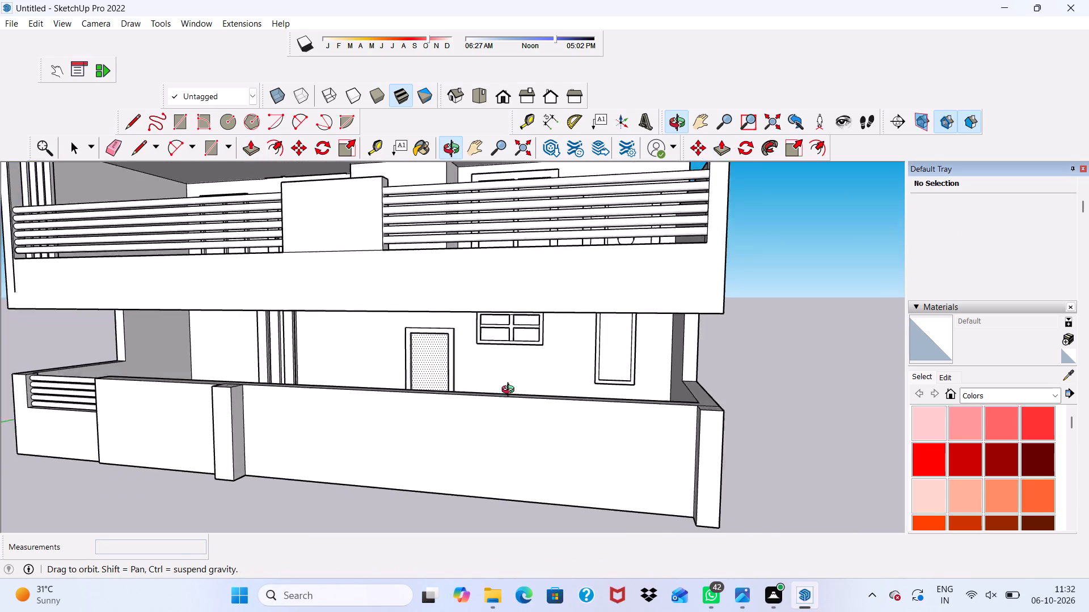
middle_drag(510, 391, 501, 402)
scroll(501, 402, up, 4)
key(space)
scroll(501, 402, down, 3)
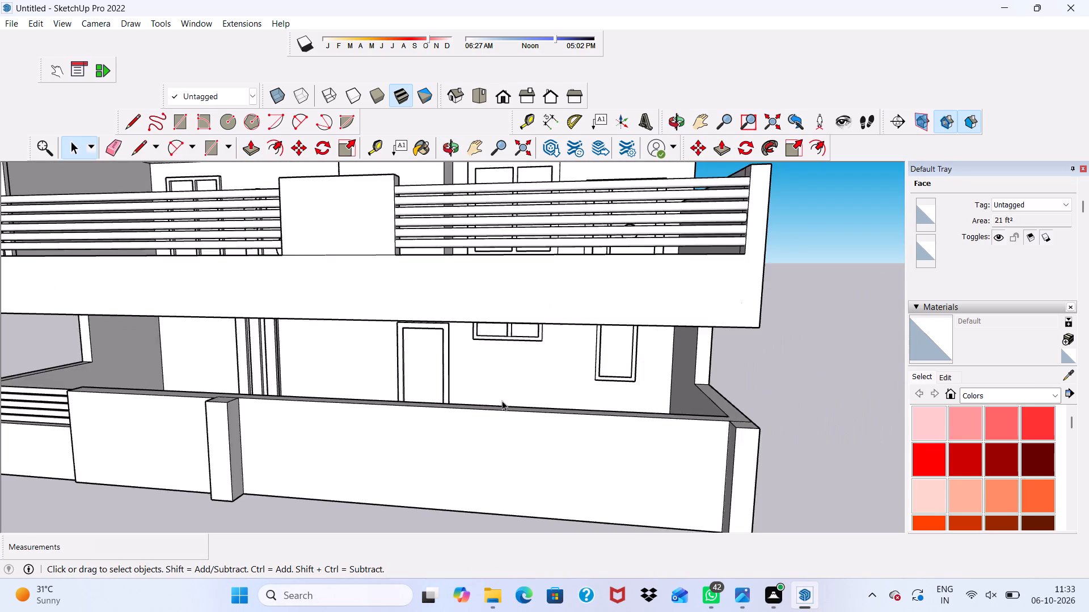
scroll(502, 401, down, 3)
scroll(491, 406, up, 2)
scroll(484, 415, down, 2)
middle_drag(463, 430, 475, 398)
scroll(448, 423, up, 4)
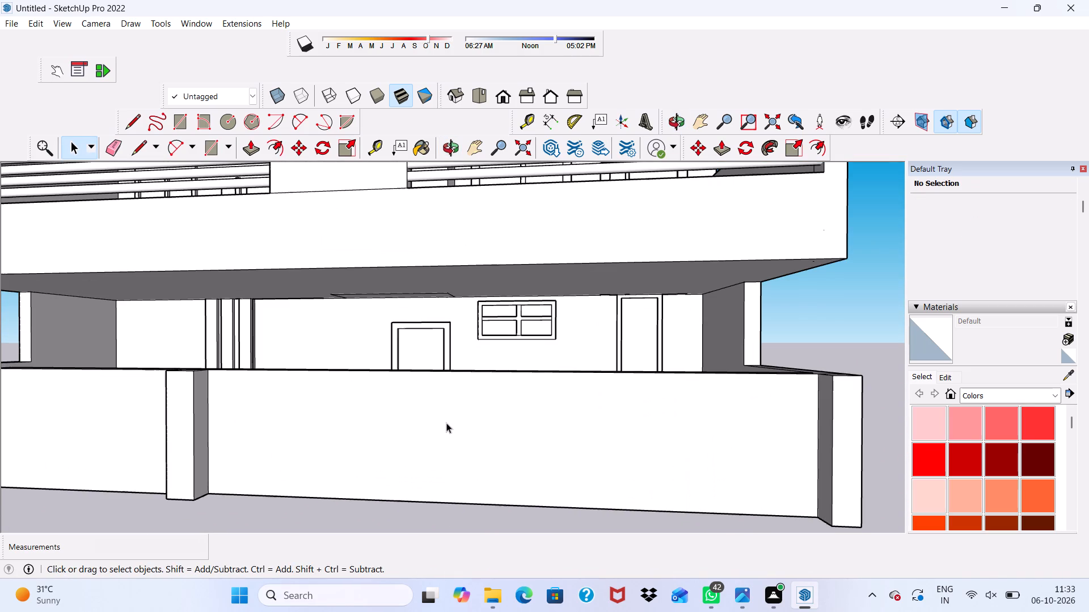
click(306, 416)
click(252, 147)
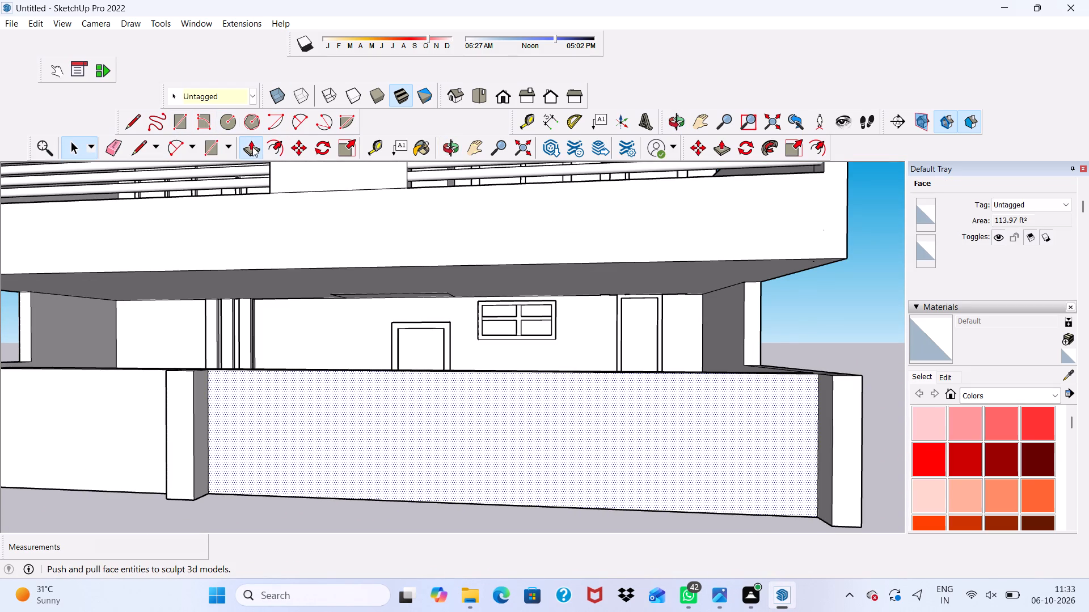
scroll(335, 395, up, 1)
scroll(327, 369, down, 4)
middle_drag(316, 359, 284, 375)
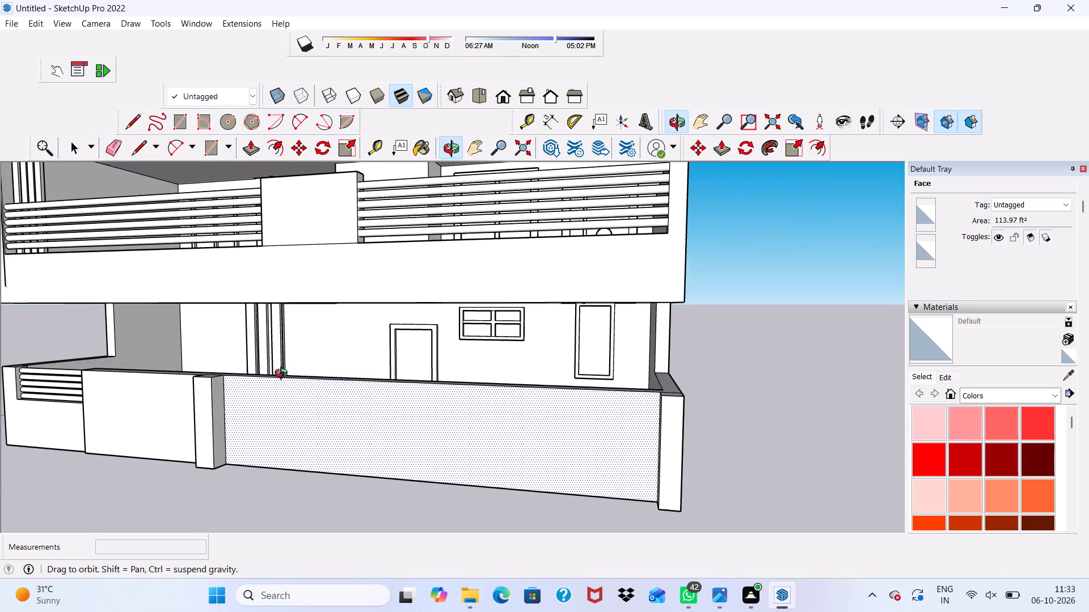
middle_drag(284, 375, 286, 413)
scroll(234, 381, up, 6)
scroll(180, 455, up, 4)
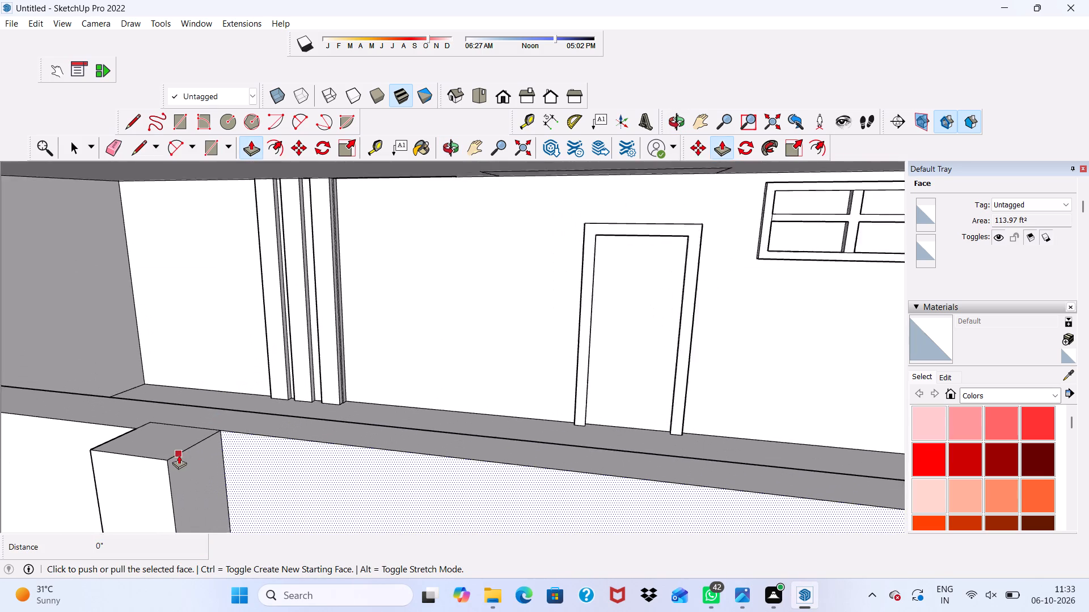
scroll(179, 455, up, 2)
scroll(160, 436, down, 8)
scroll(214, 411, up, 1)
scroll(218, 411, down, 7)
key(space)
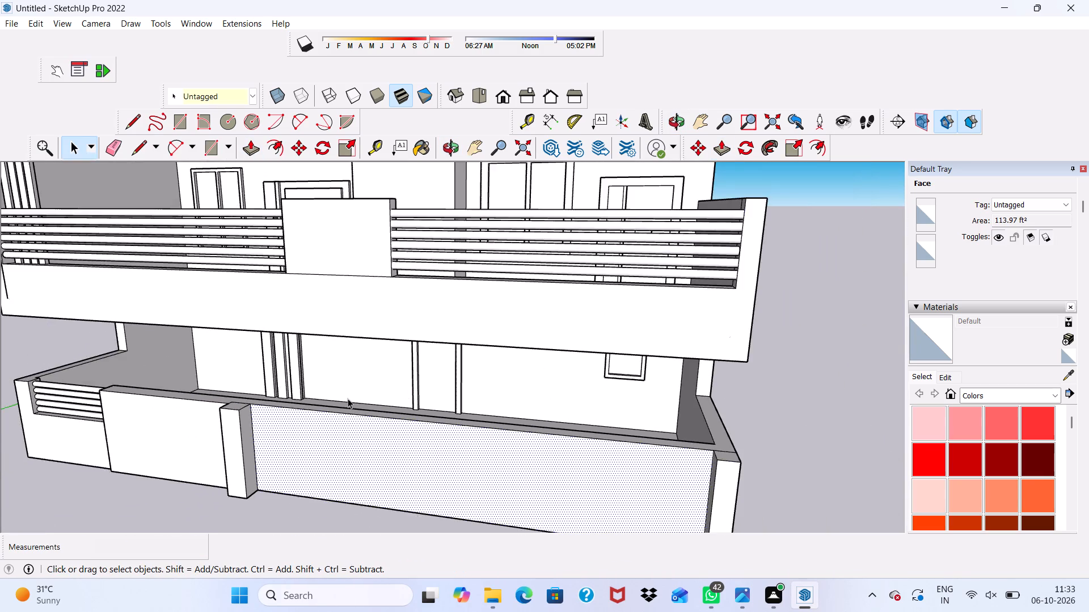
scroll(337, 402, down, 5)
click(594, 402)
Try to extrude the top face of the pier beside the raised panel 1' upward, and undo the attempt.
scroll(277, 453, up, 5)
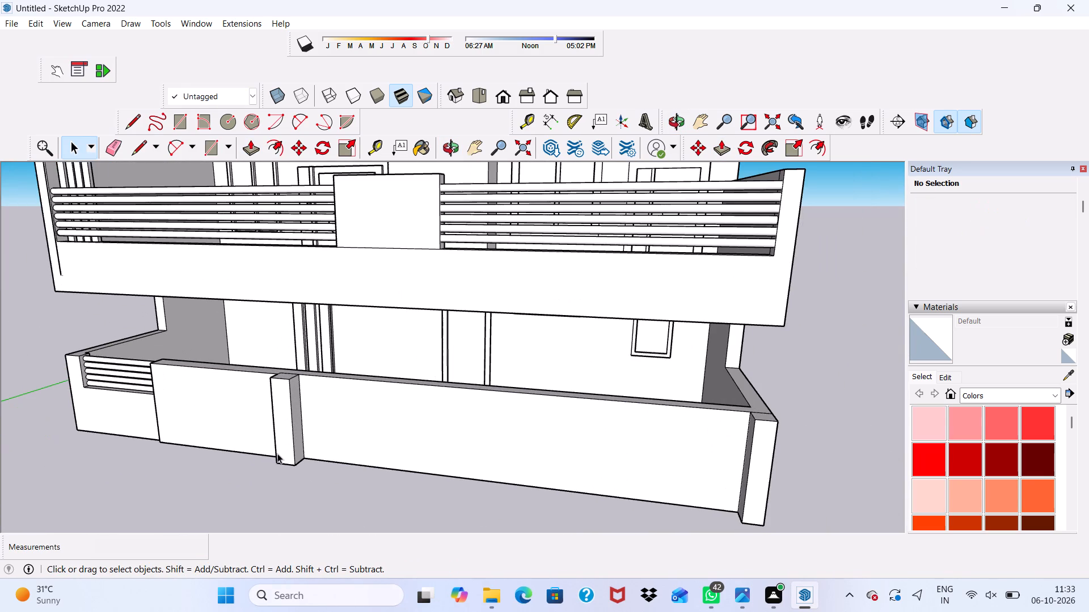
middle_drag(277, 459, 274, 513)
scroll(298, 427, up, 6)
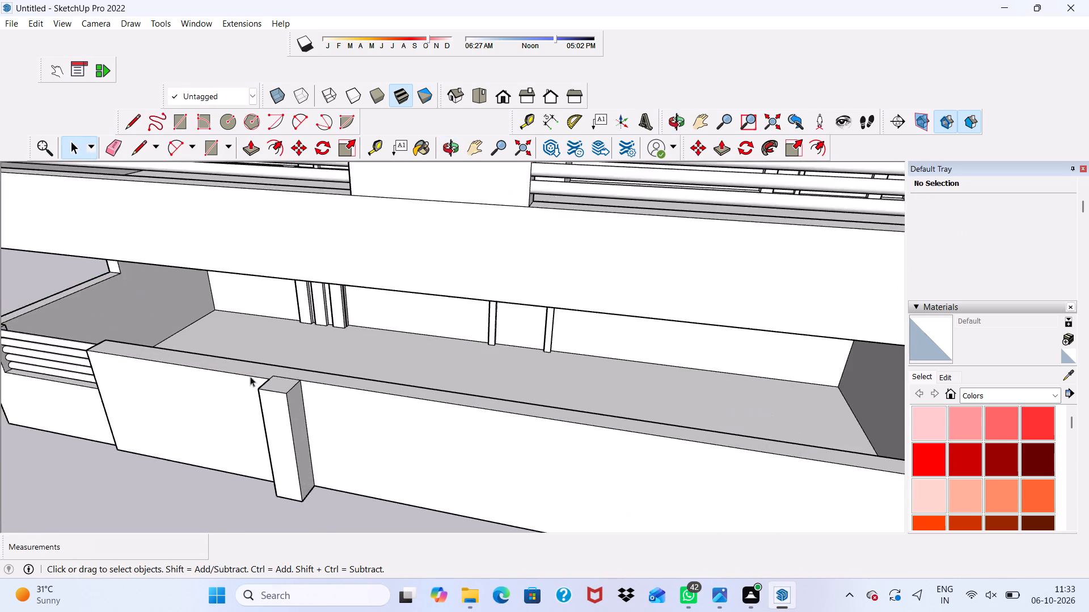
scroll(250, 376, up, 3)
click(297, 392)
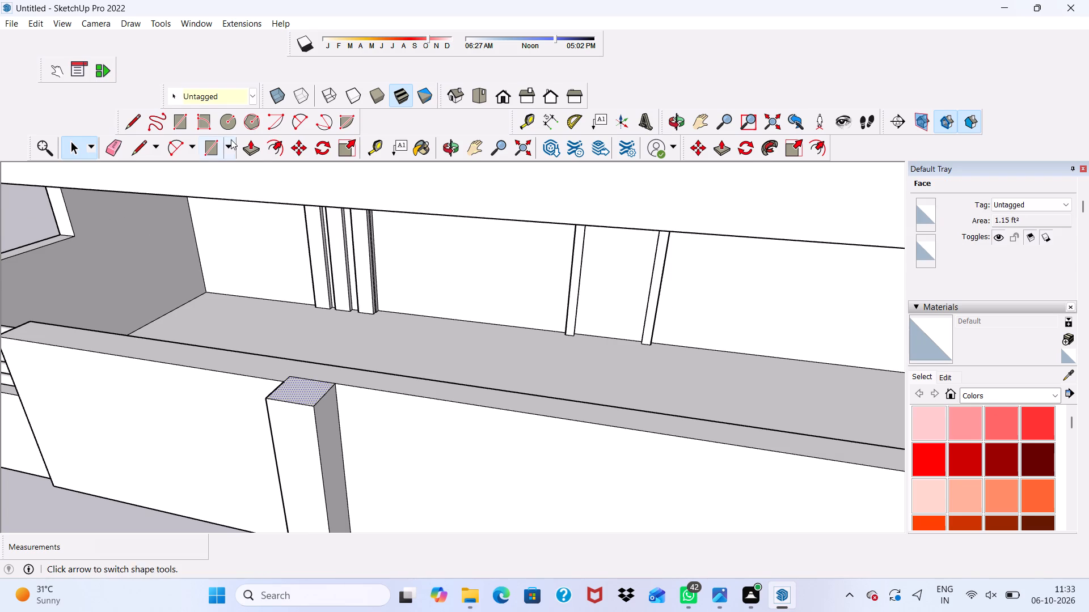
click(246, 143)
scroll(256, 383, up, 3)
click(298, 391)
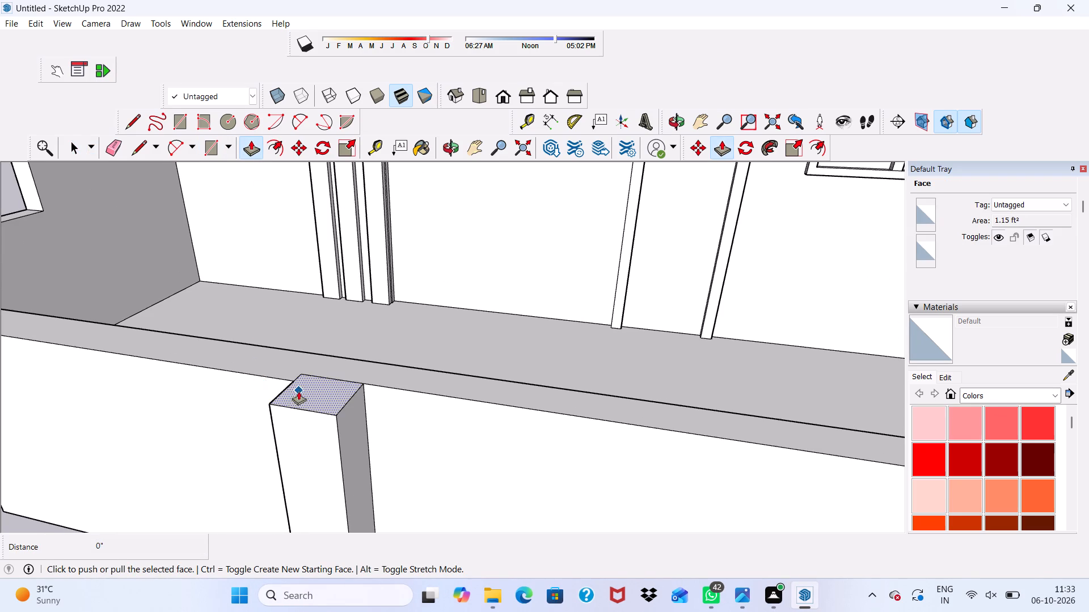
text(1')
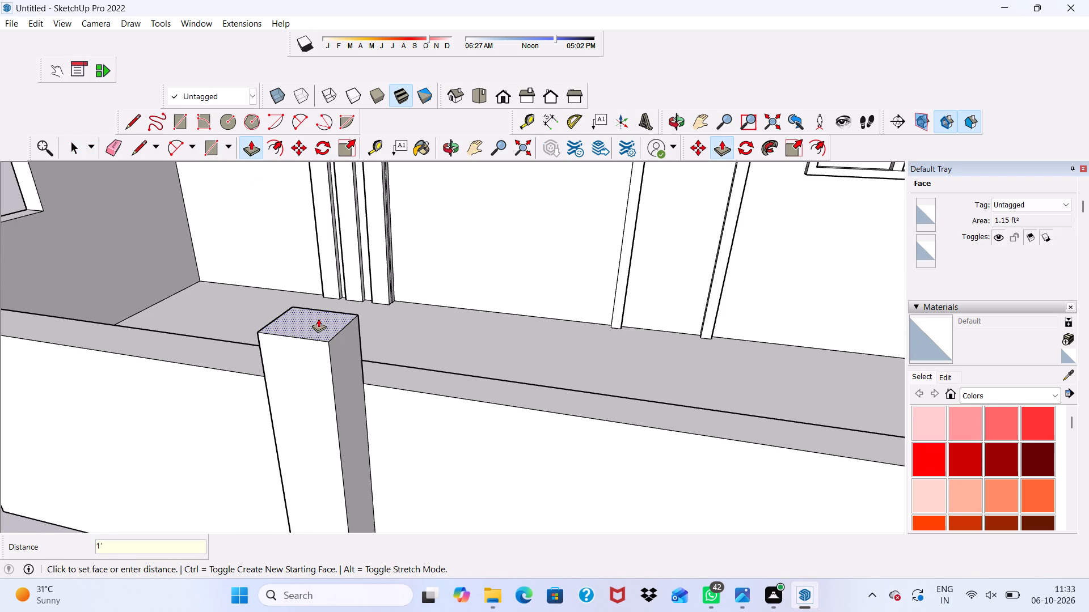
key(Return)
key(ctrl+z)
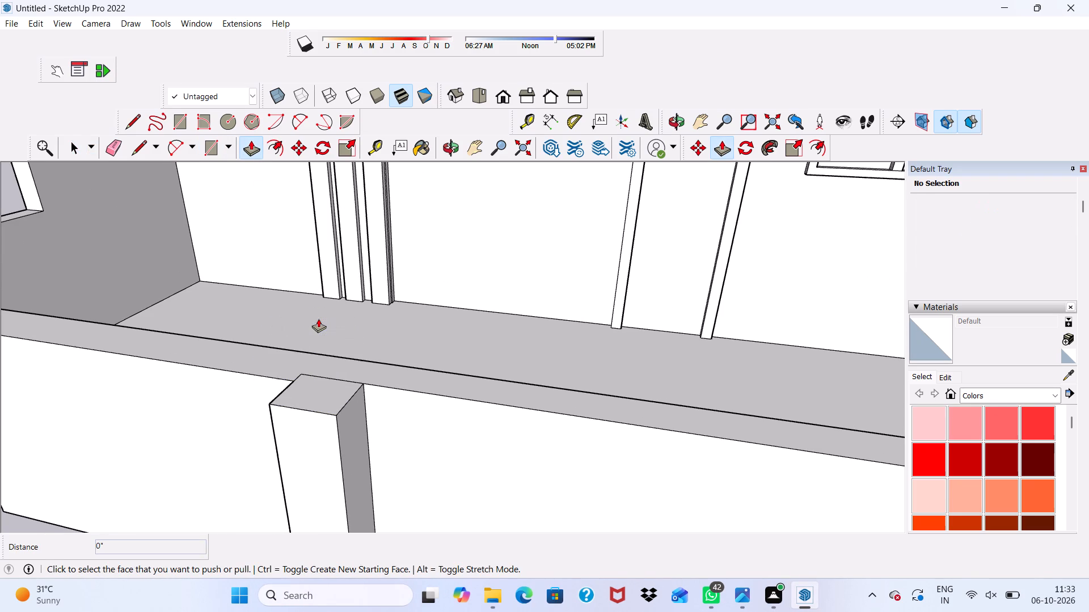
Extrude the top face of the pier beside the raised panel 2' upward.
click(316, 389)
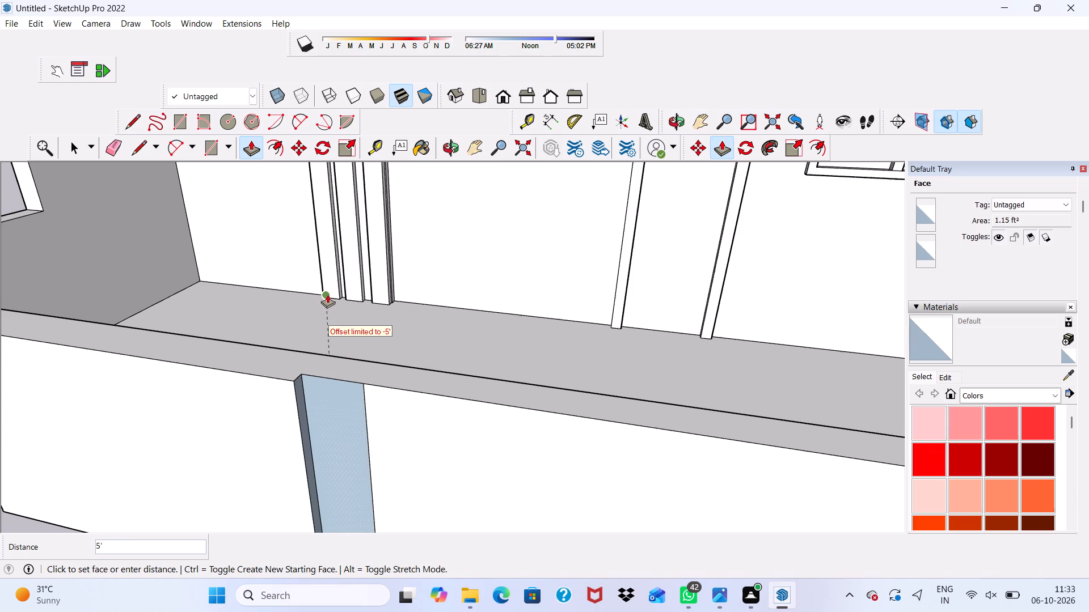
scroll(336, 309, down, 2)
text(2')
key(Return)
scroll(305, 268, down, 1)
scroll(298, 271, up, 1)
scroll(289, 277, down, 8)
scroll(247, 313, up, 1)
scroll(247, 331, down, 2)
middle_drag(279, 354, 244, 253)
scroll(252, 294, down, 9)
scroll(510, 281, up, 5)
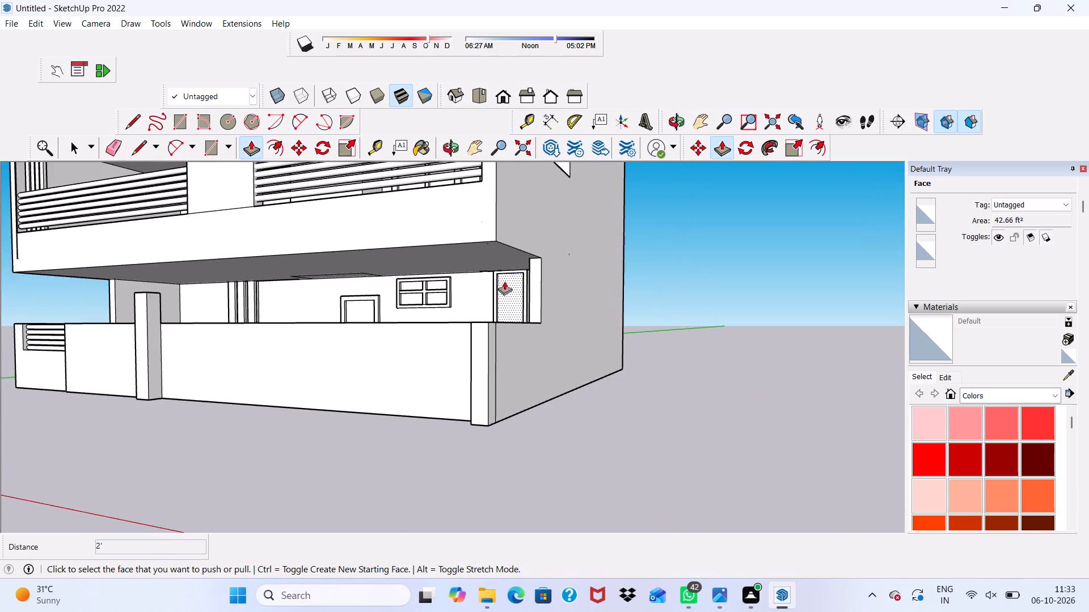
Extrude the top face of the pier at the parapet's end corner 2' upward.
scroll(504, 281, up, 5)
scroll(475, 301, down, 3)
middle_drag(471, 307, 446, 369)
scroll(460, 411, up, 1)
scroll(447, 315, down, 6)
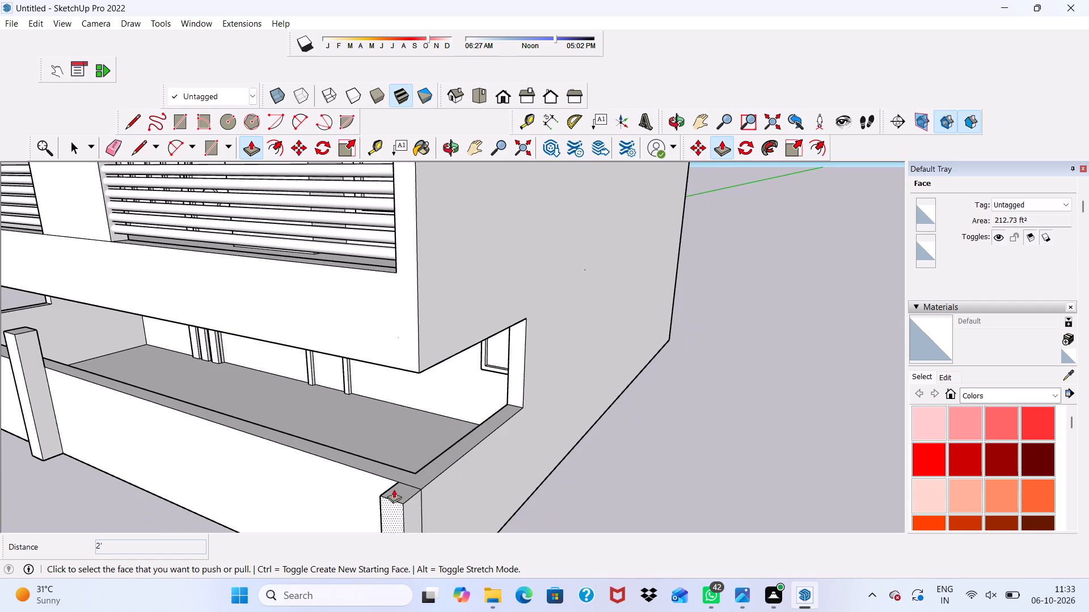
scroll(398, 486, up, 6)
click(398, 489)
text(2')
key(Return)
scroll(399, 430, down, 4)
key(space)
Examine the two heightened piers and the parapet wall between them from several angles.
middle_drag(331, 435, 402, 391)
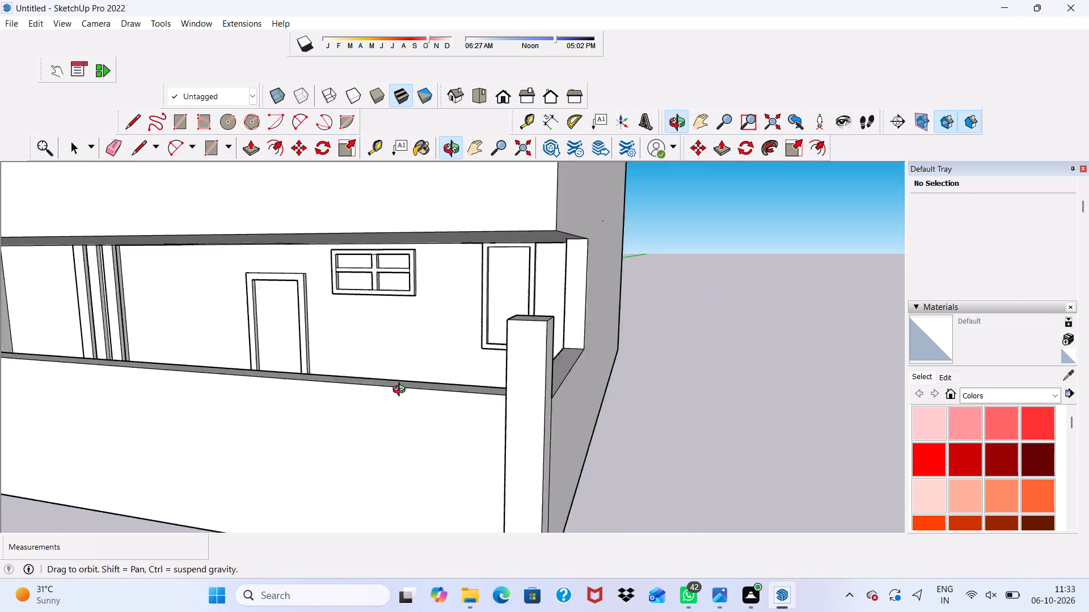
middle_drag(402, 391, 482, 354)
scroll(434, 380, down, 5)
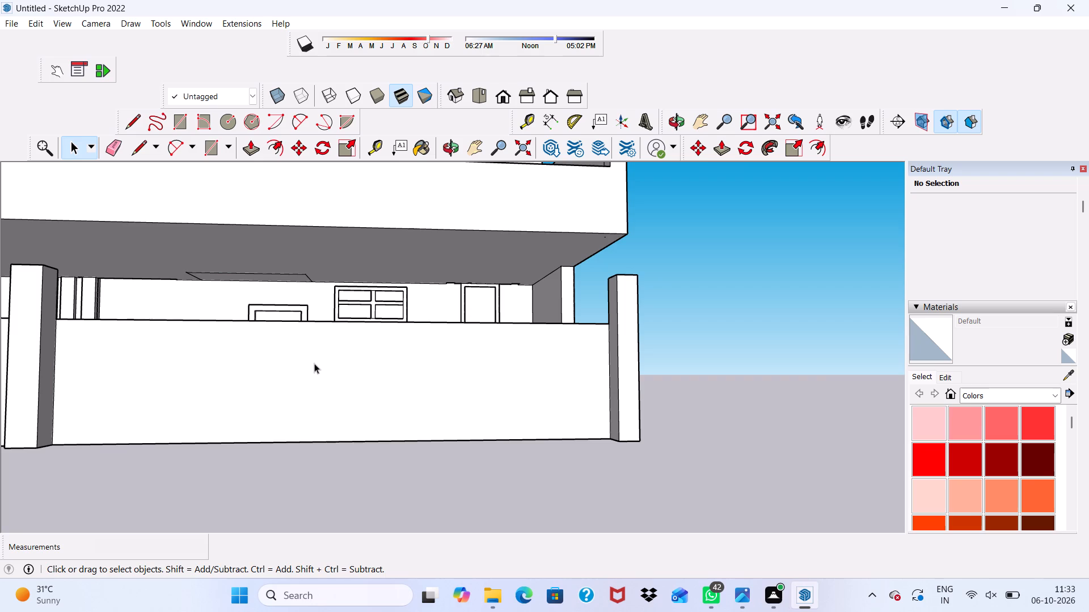
scroll(314, 364, up, 1)
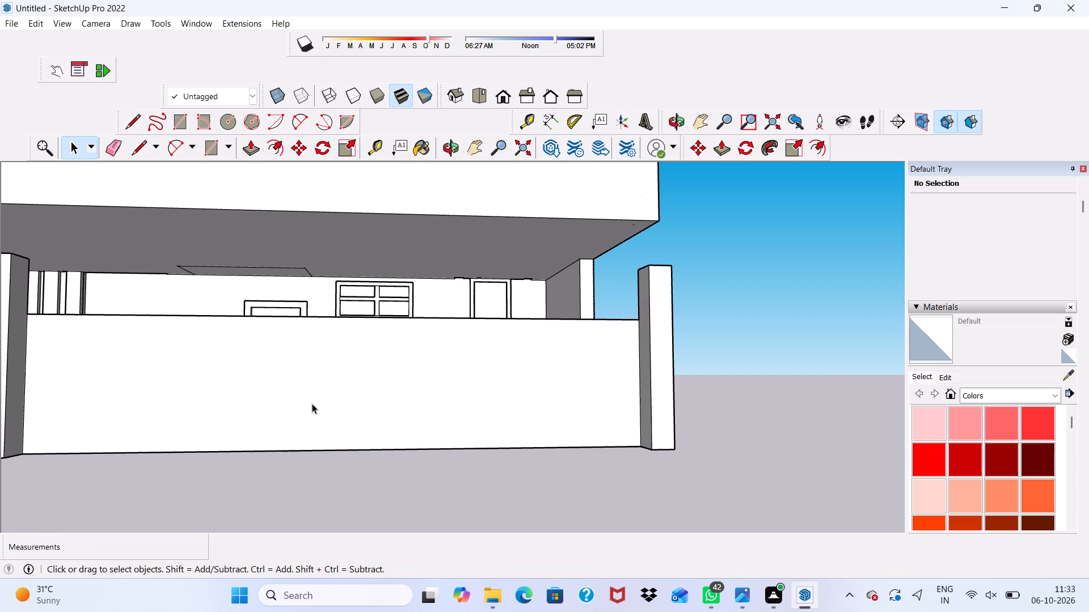
scroll(312, 403, up, 1)
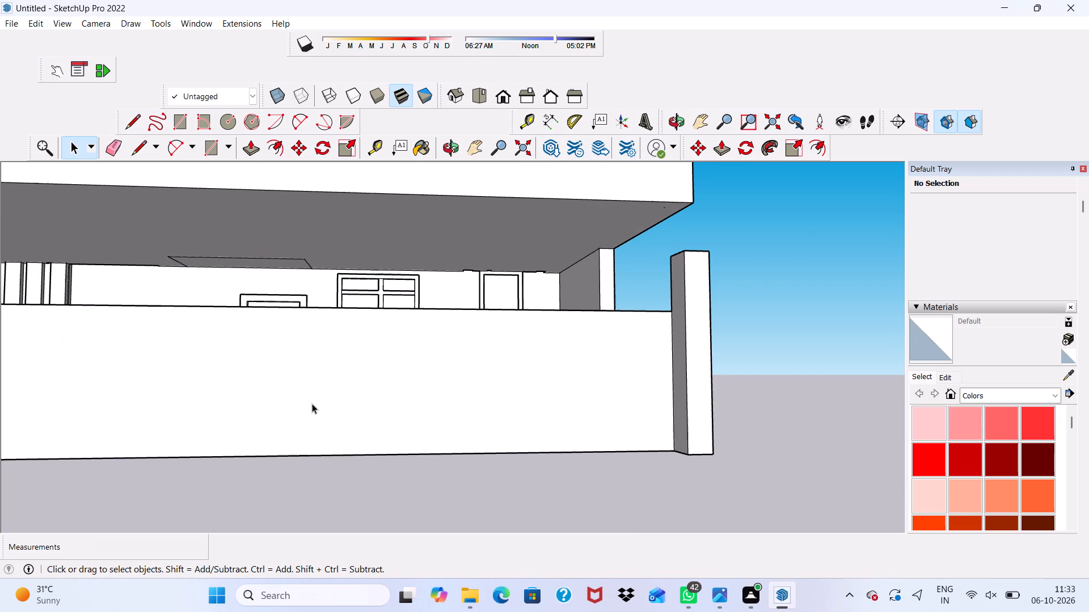
scroll(312, 403, up, 2)
scroll(312, 403, down, 4)
scroll(409, 375, down, 3)
middle_drag(409, 375, 360, 440)
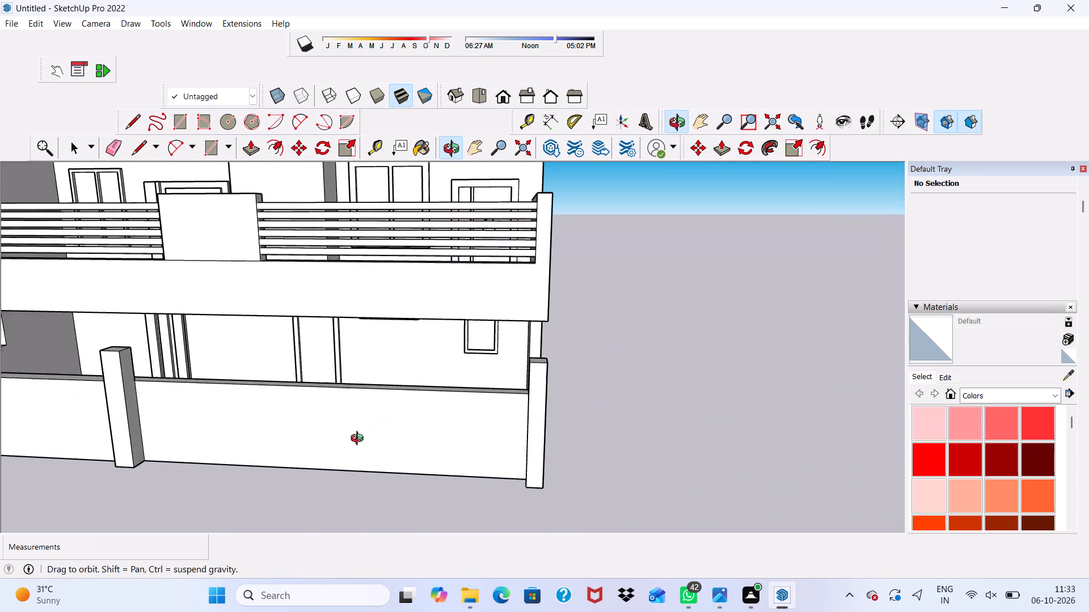
middle_drag(360, 440, 373, 435)
middle_drag(366, 432, 348, 426)
middle_click(319, 418)
Draw a rectangle about 7' 11 1/4" wide by 5' high on the front parapet, starting at the base of the end-corner pier.
scroll(323, 419, up, 5)
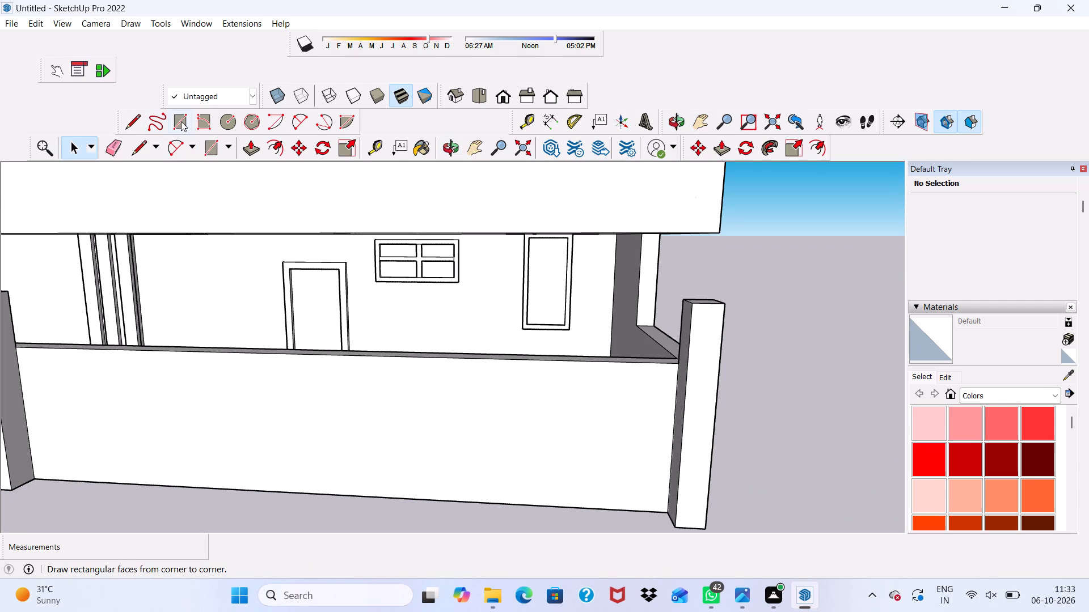
click(181, 121)
scroll(497, 522, up, 1)
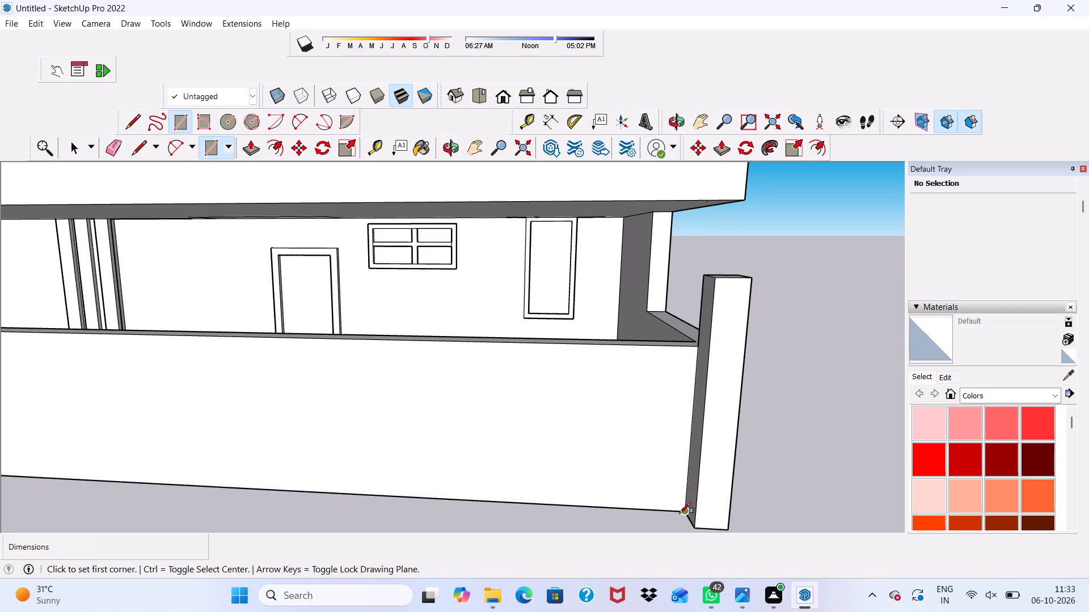
click(681, 513)
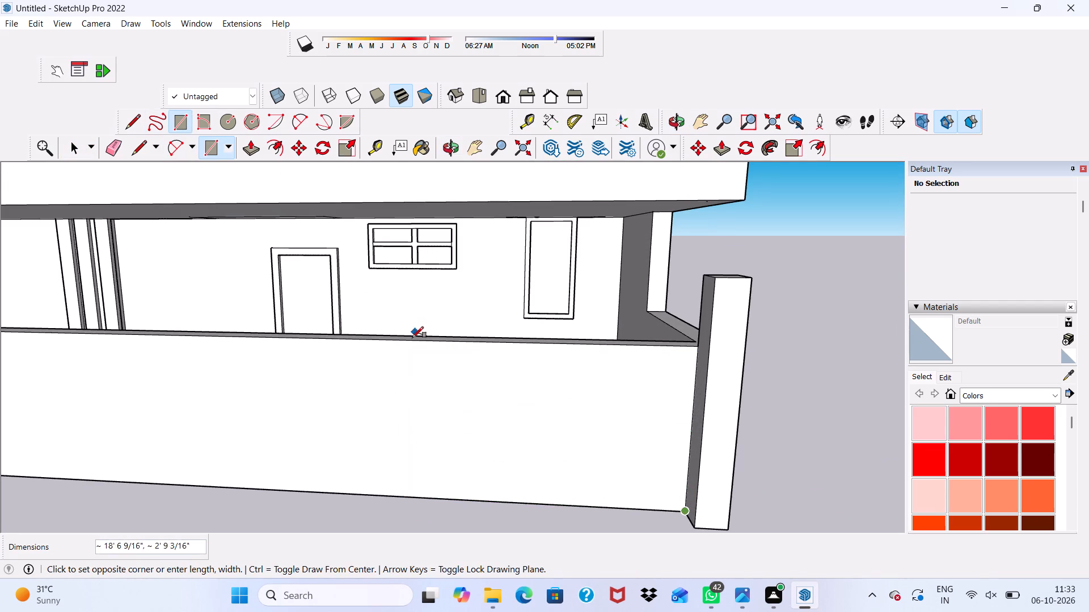
click(420, 345)
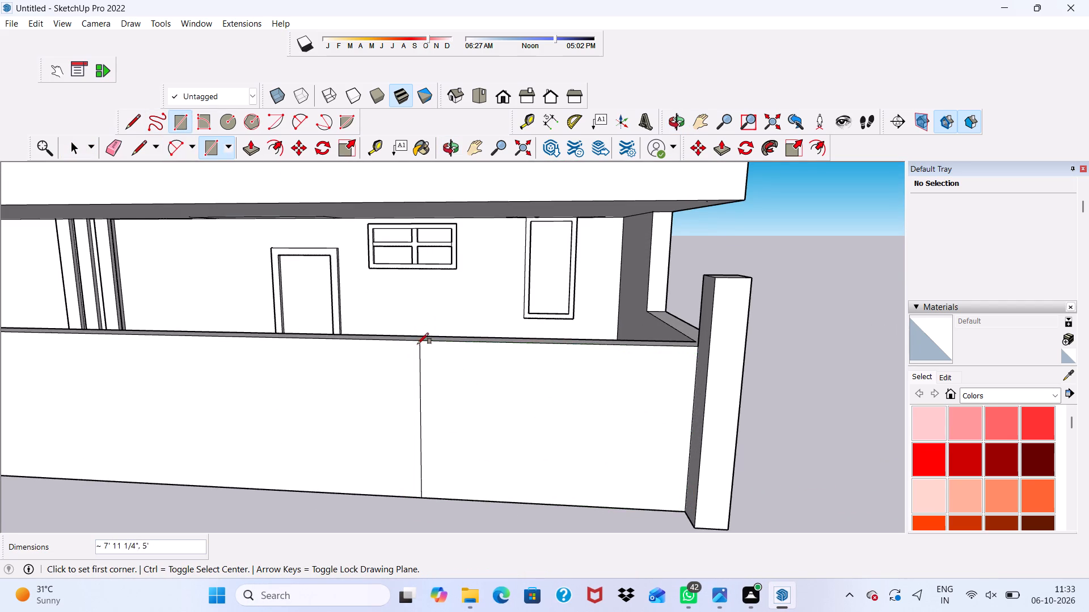
scroll(368, 381, down, 8)
scroll(437, 426, up, 5)
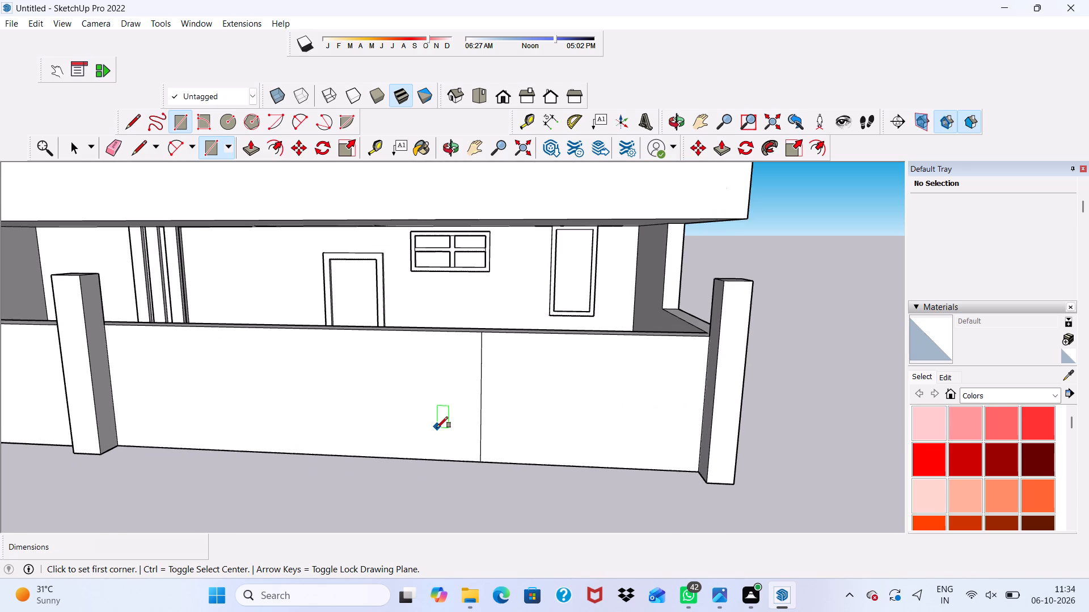
key(space)
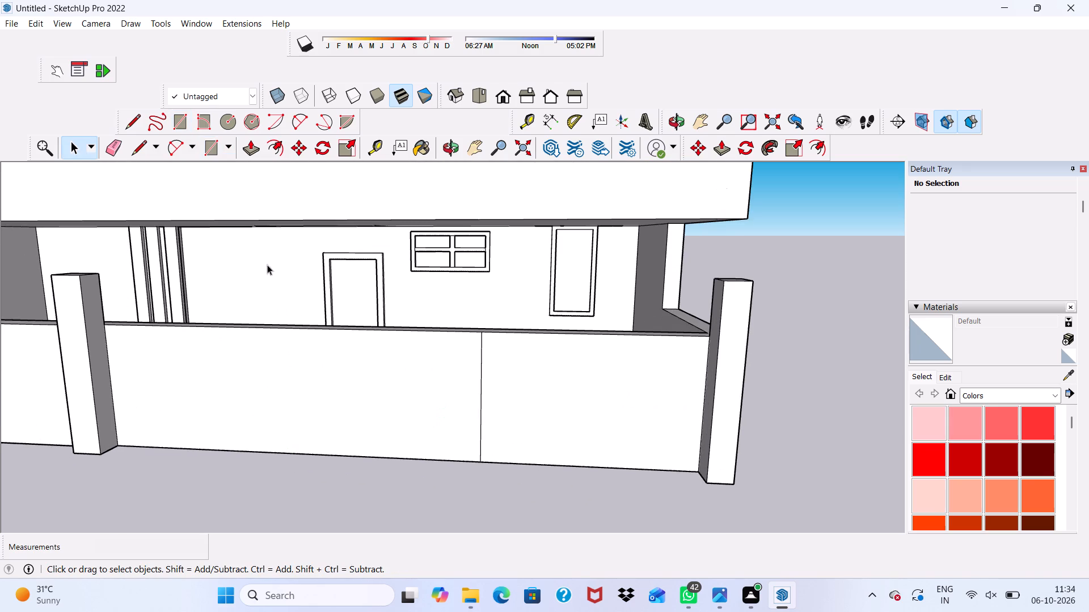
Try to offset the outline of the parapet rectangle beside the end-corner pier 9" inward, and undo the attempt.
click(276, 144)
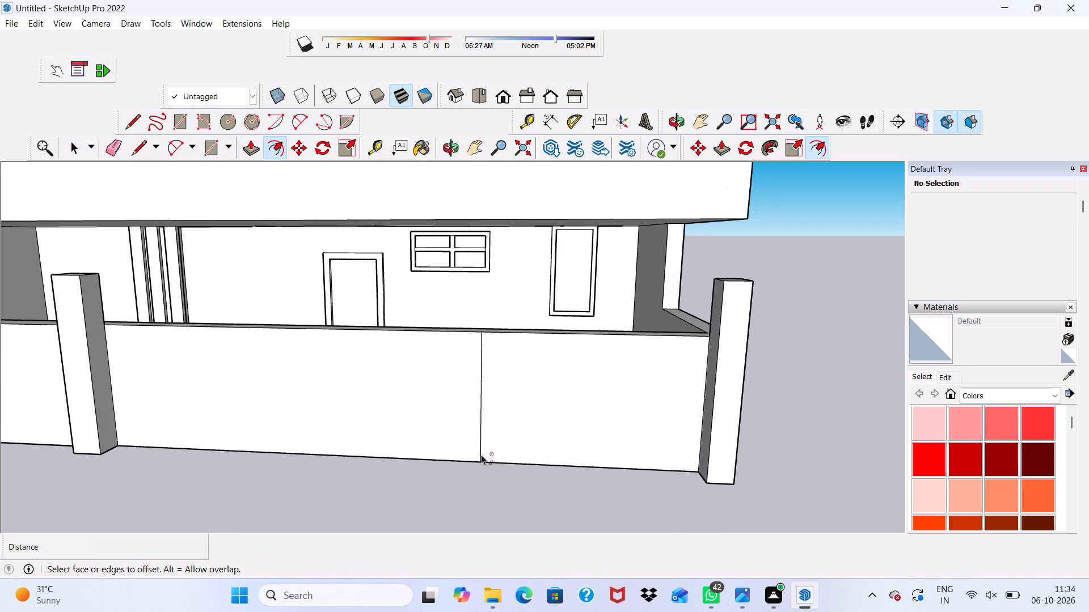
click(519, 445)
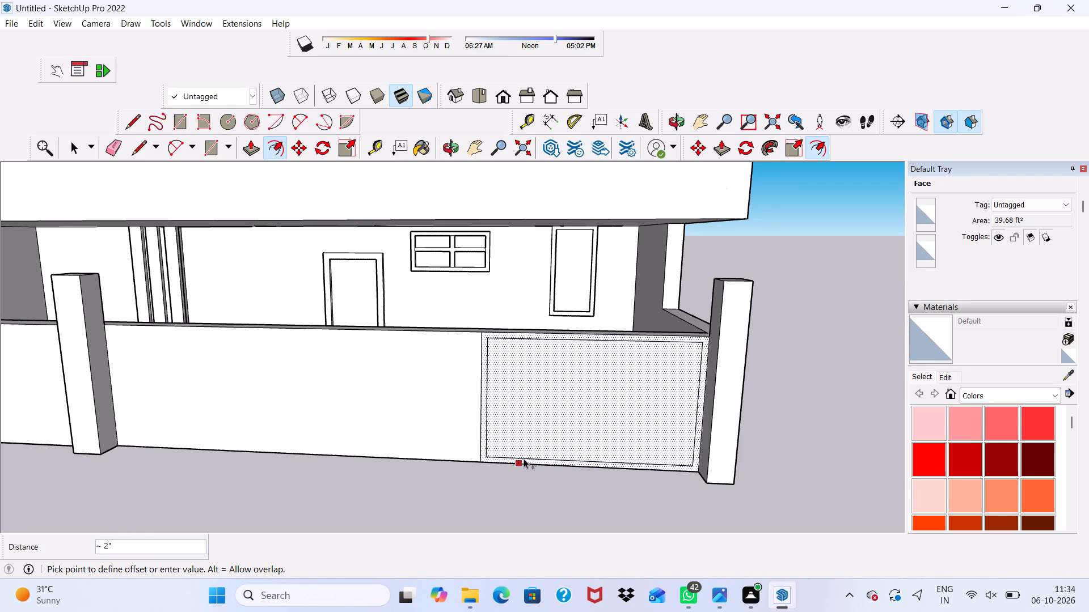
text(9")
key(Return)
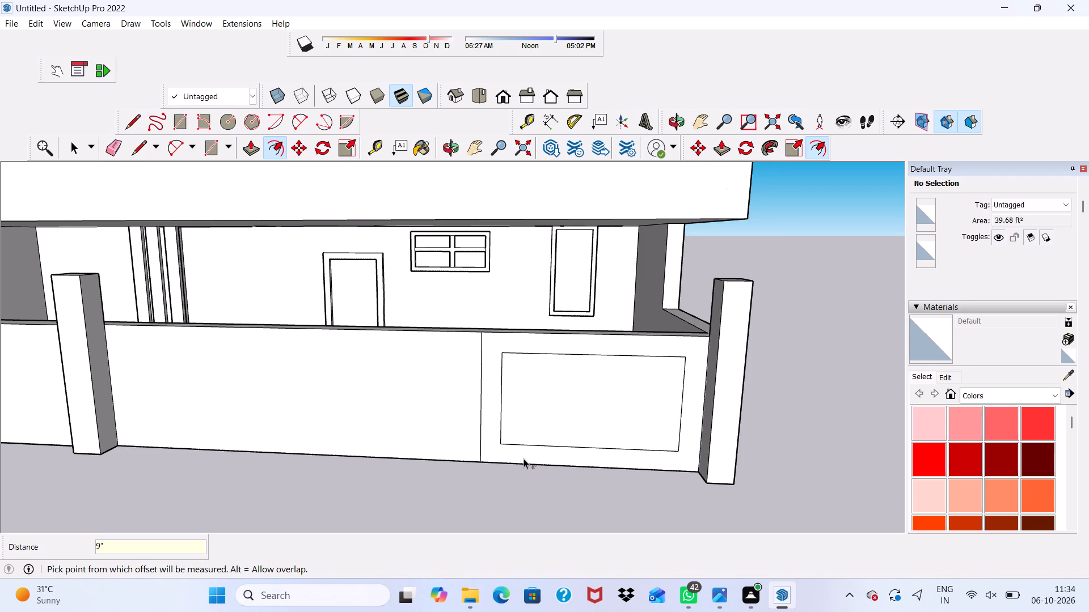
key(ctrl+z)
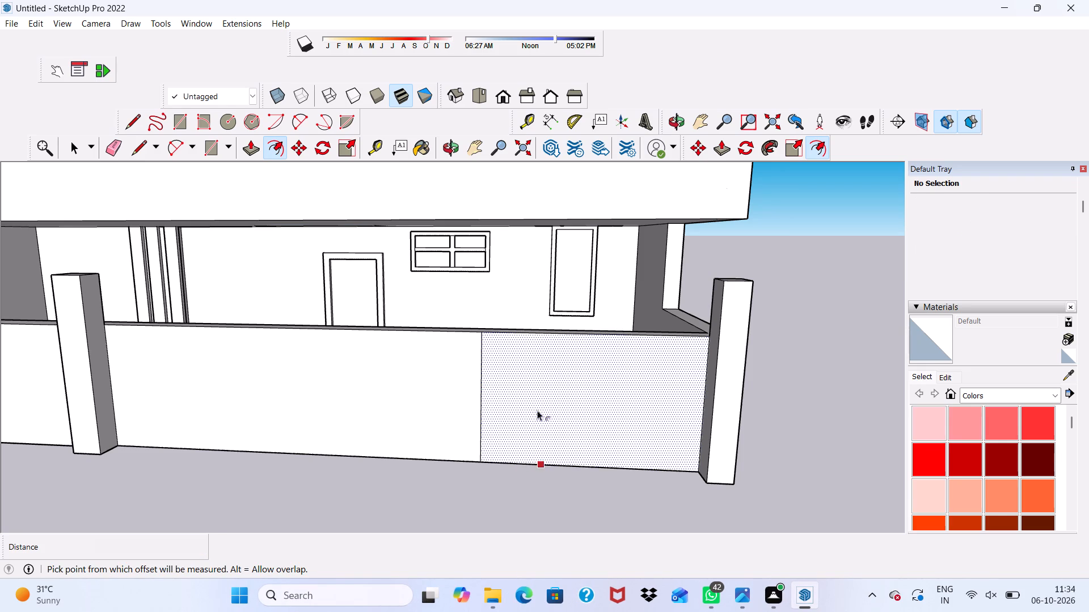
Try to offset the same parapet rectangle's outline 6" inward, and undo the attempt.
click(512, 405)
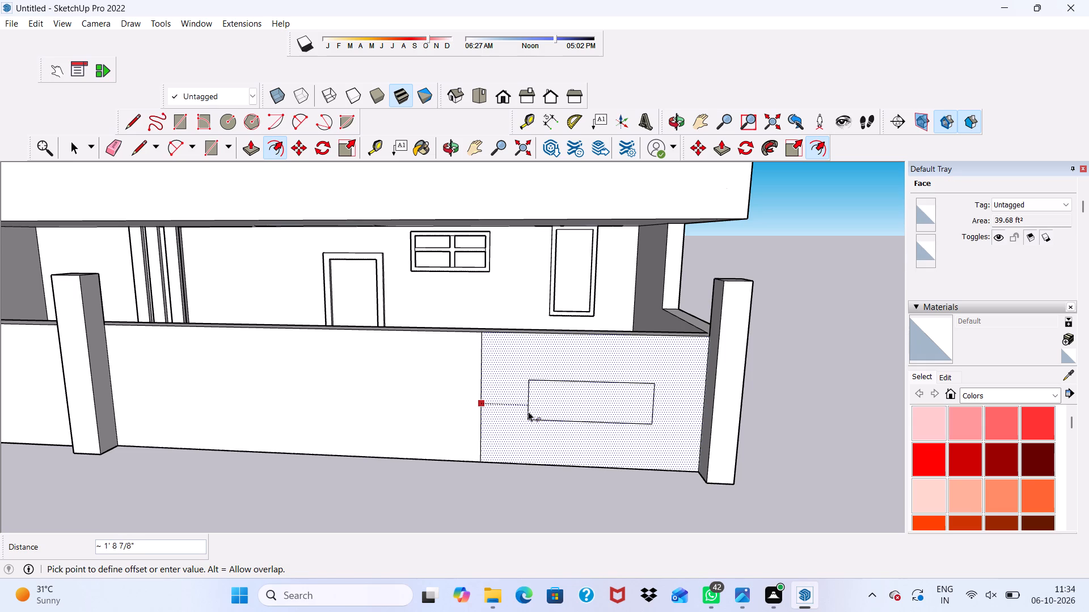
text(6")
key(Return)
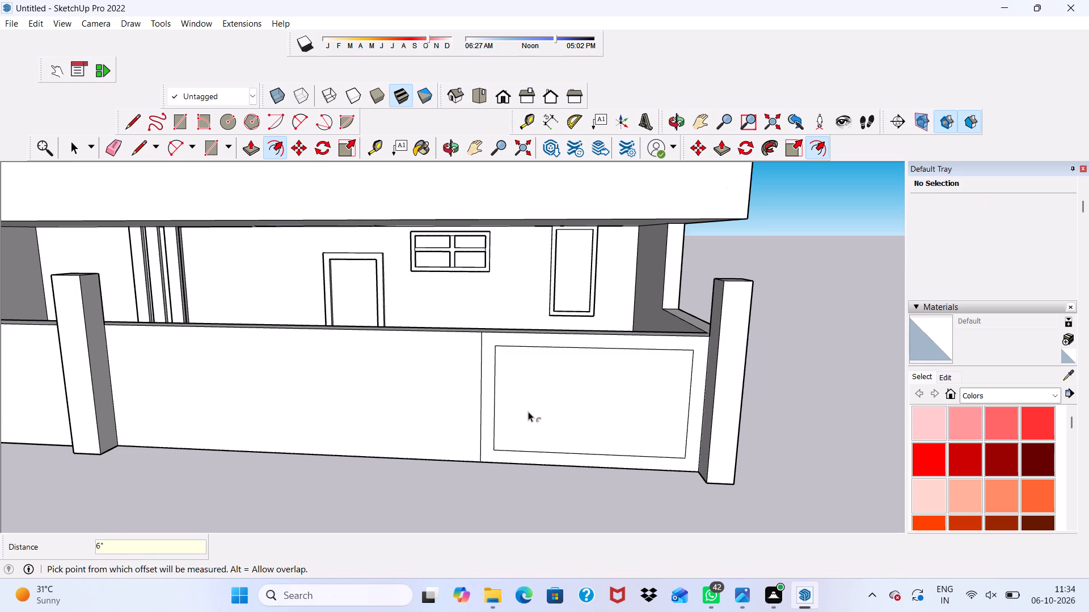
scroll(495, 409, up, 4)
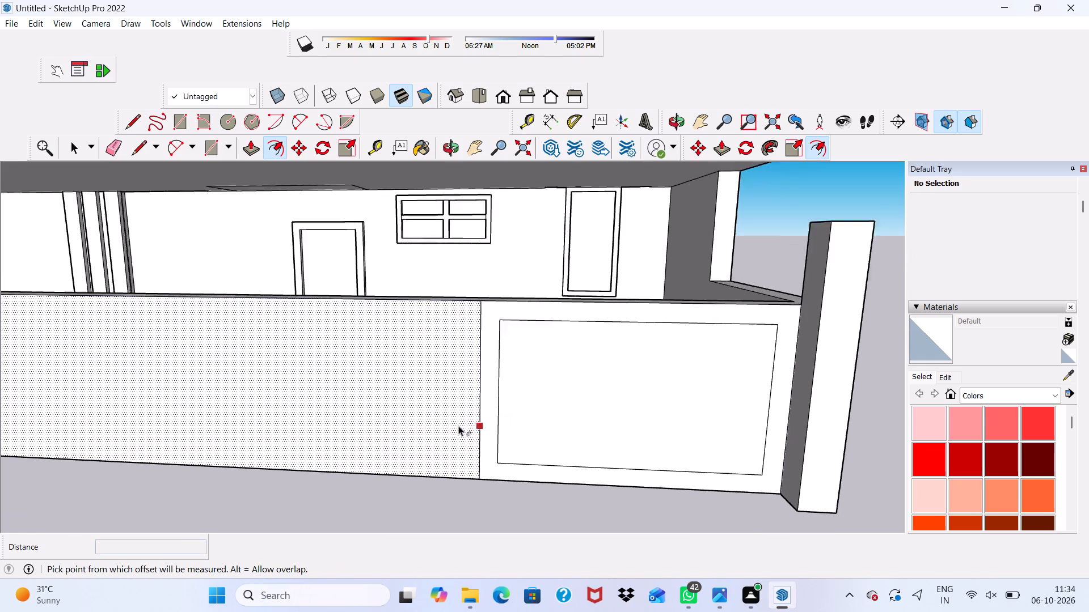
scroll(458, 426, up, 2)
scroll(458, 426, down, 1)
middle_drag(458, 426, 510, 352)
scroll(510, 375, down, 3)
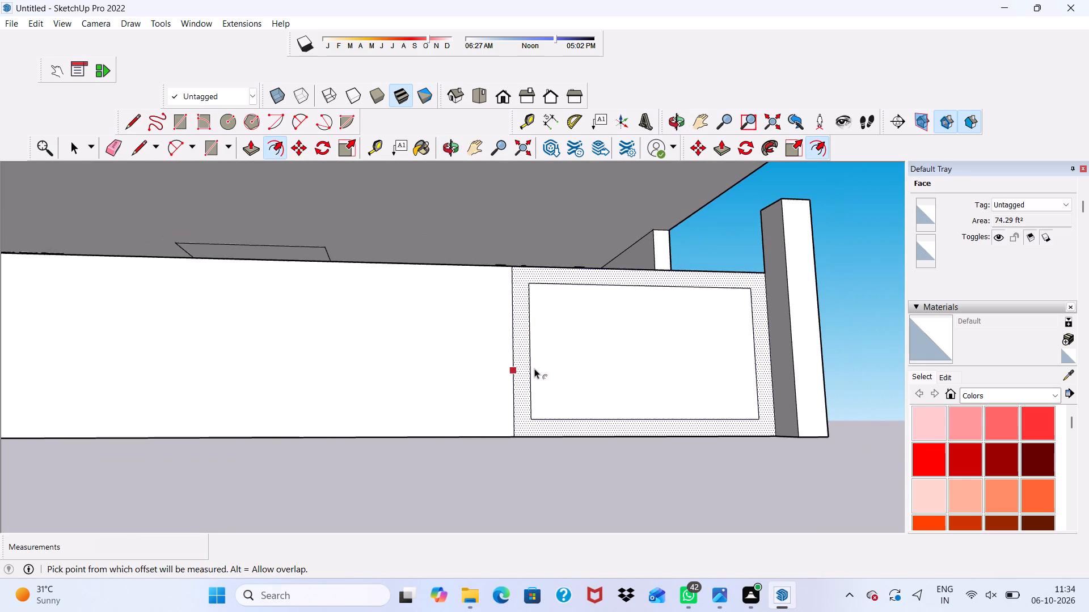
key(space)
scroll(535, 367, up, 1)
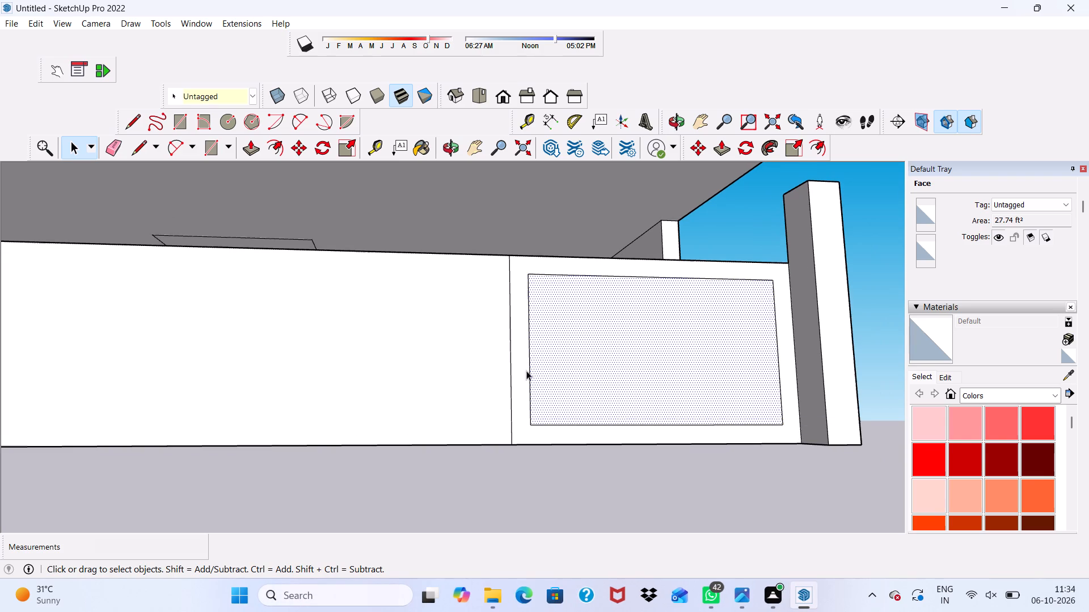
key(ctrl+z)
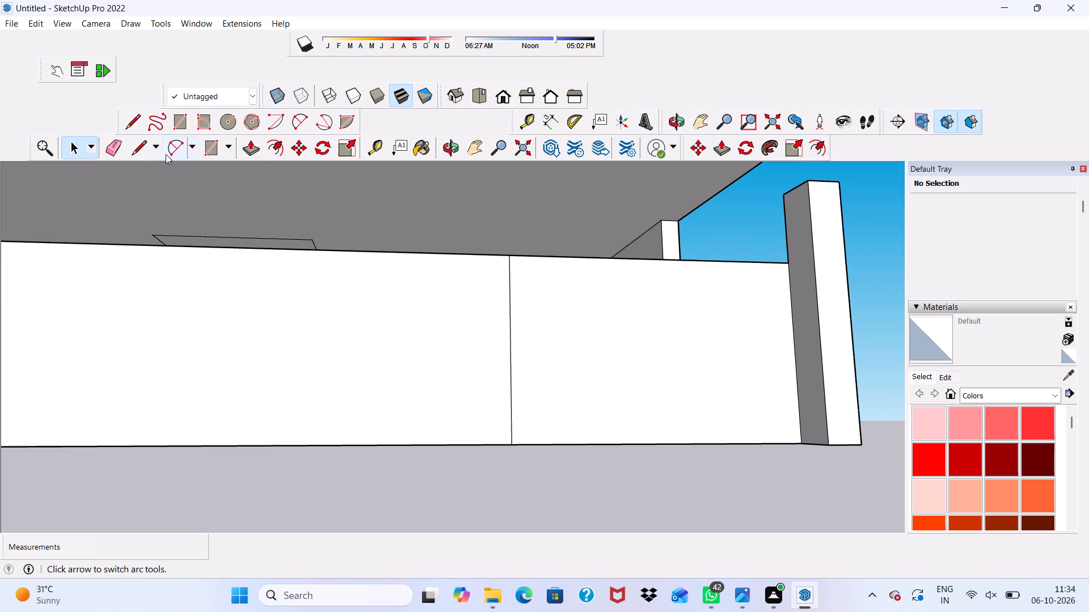
Offset the outline of the parapet rectangle beside the end-corner pier 3" inward to form a border frame.
drag(280, 142, 297, 158)
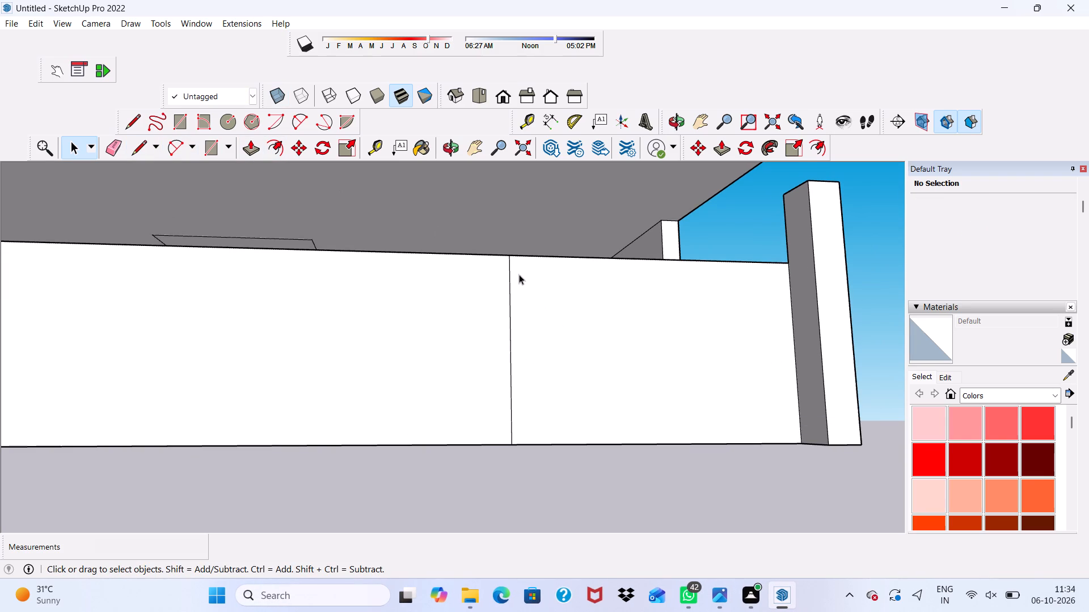
click(558, 299)
scroll(326, 254, down, 7)
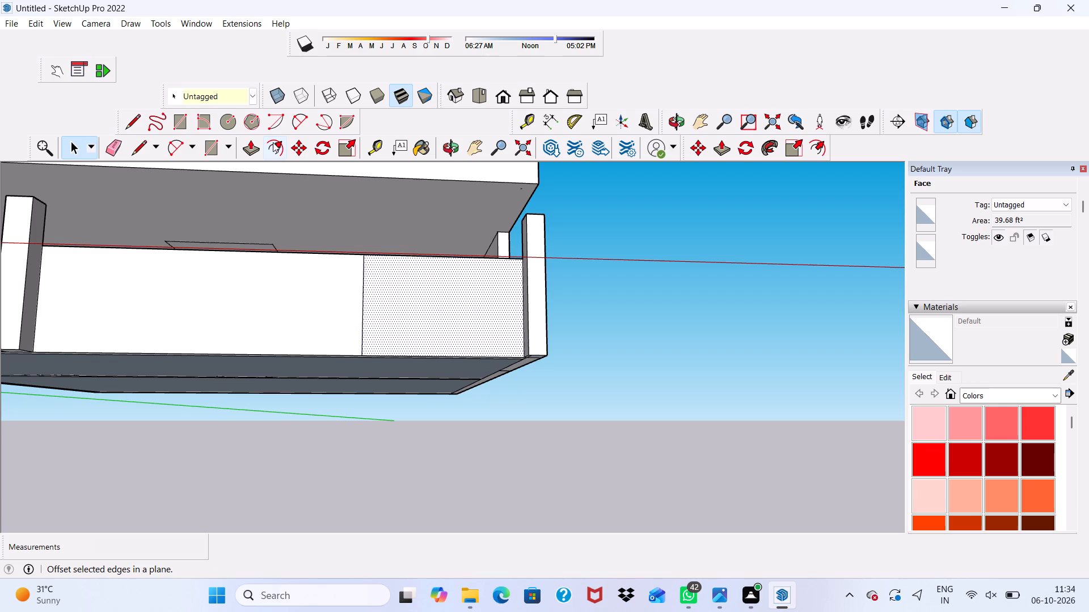
click(273, 142)
scroll(454, 294, up, 3)
click(417, 293)
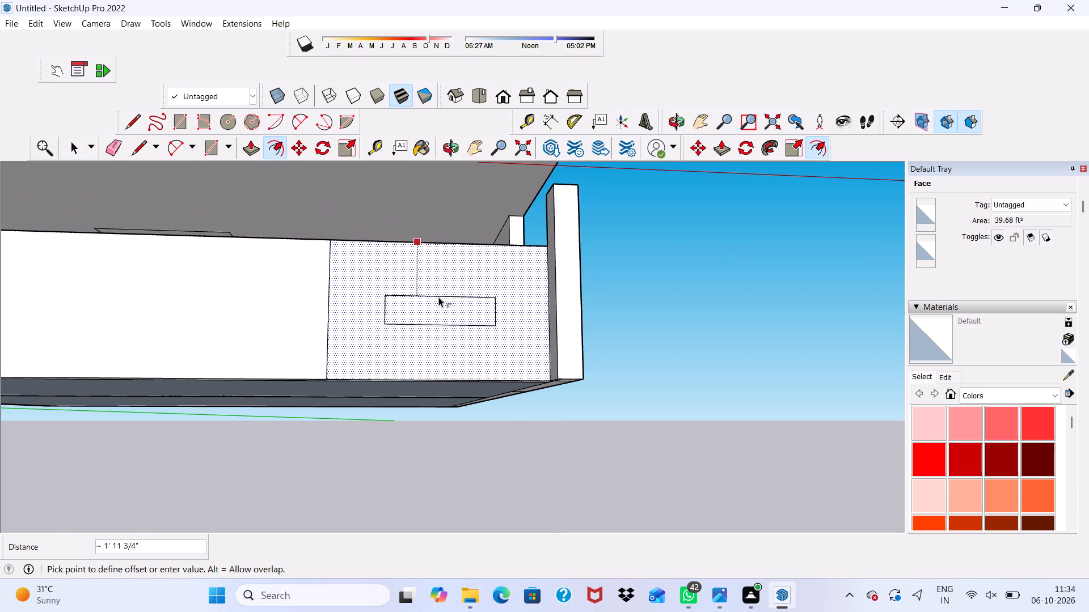
text(3")
key(Return)
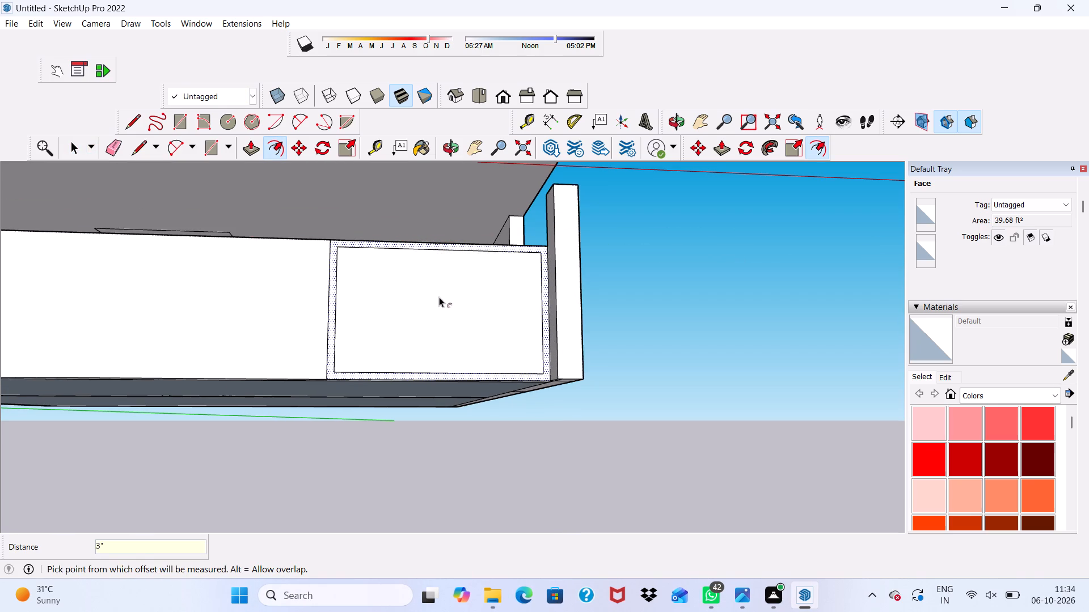
key(space)
scroll(415, 284, up, 2)
scroll(407, 271, down, 1)
middle_drag(407, 271, 425, 295)
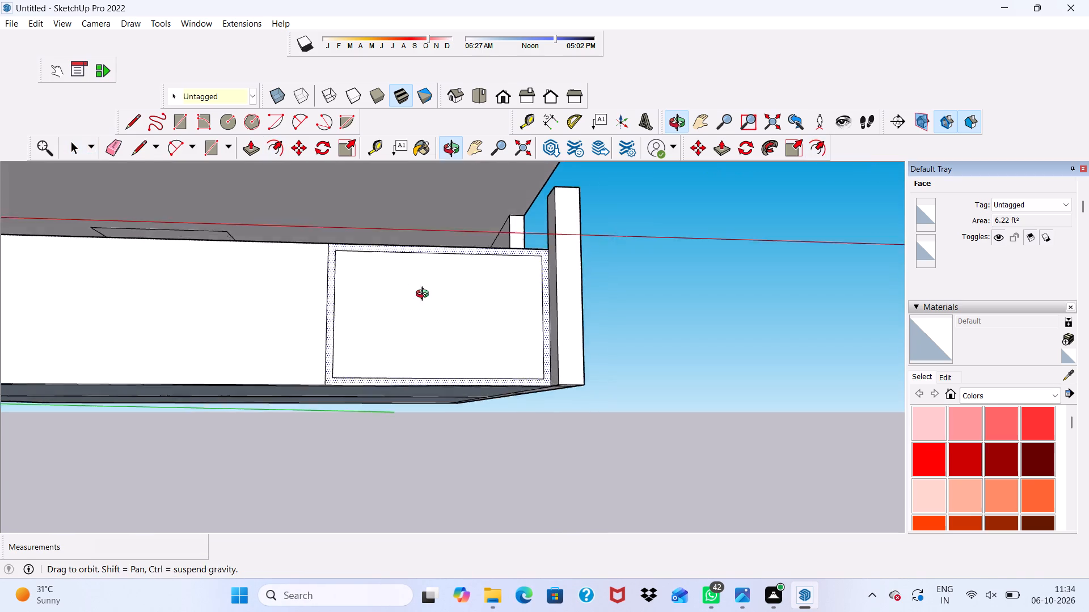
middle_drag(425, 295, 422, 352)
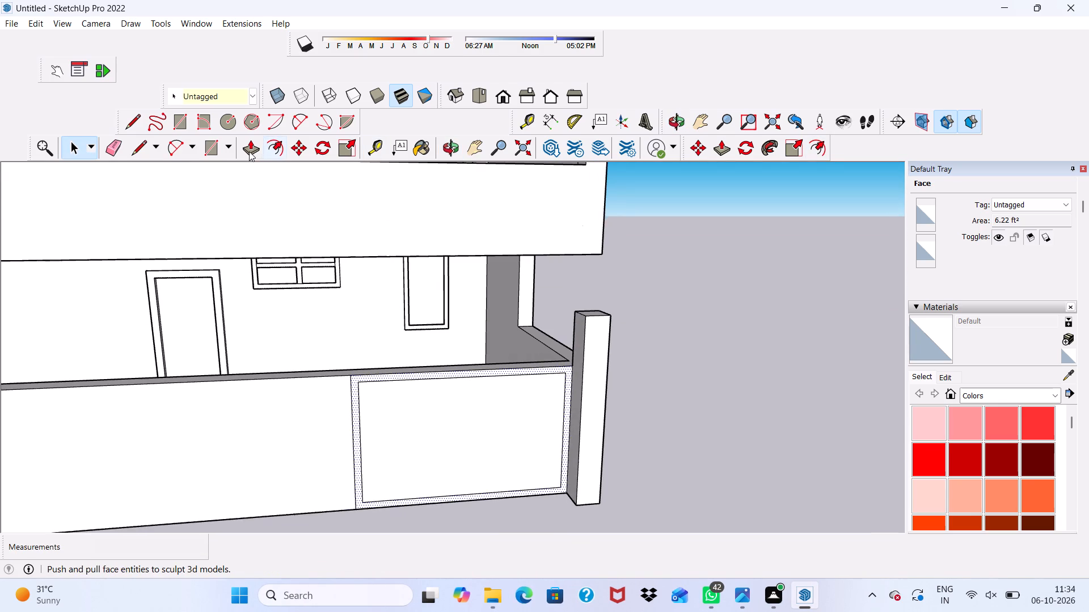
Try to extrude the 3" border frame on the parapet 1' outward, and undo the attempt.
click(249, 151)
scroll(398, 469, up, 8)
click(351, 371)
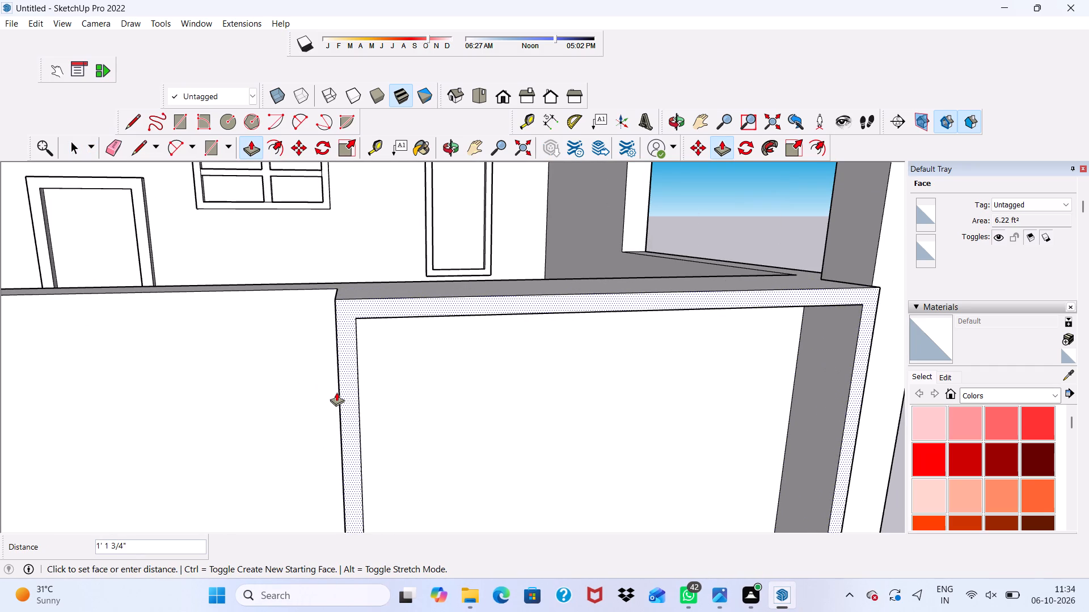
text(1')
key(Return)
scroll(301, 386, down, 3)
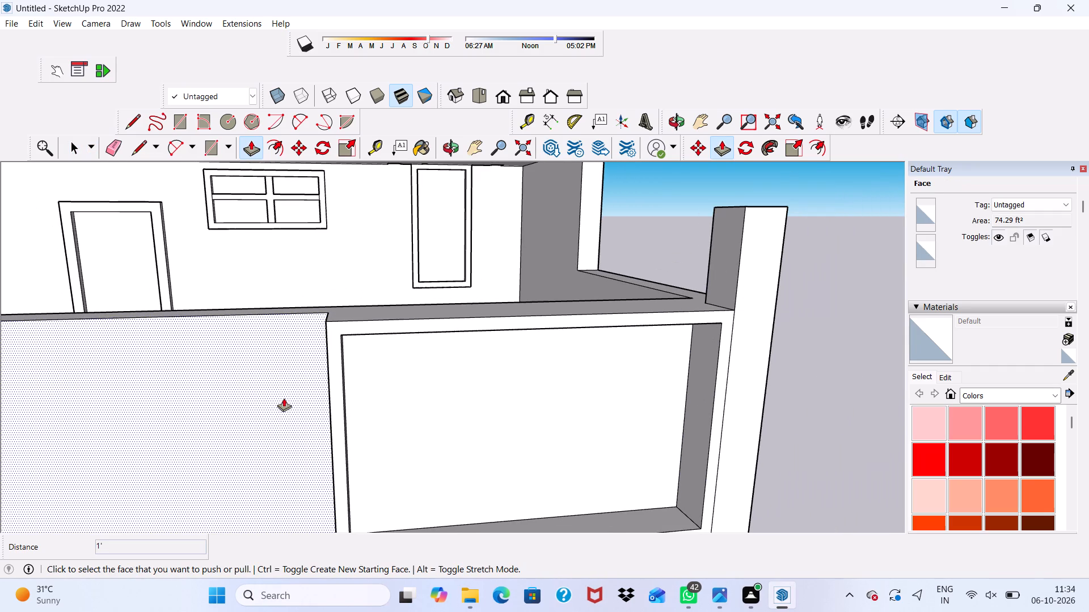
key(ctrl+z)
Extrude the 3" border frame beside the end-corner pier 9" outward from the parapet.
scroll(277, 389, up, 3)
scroll(356, 396, up, 2)
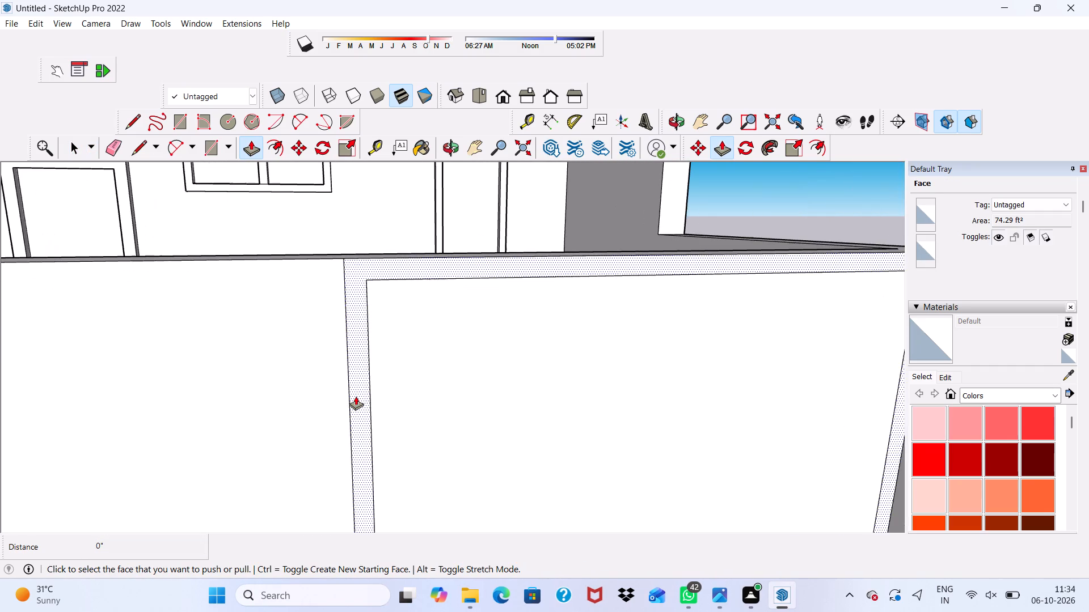
click(356, 396)
scroll(348, 409, up, 2)
click(360, 407)
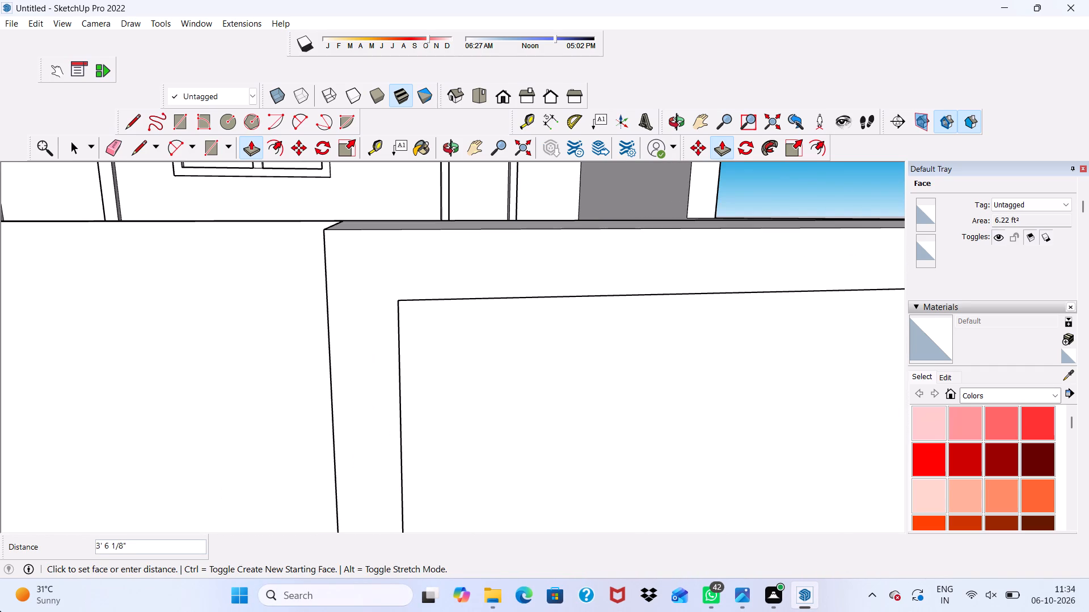
text(9")
key(Return)
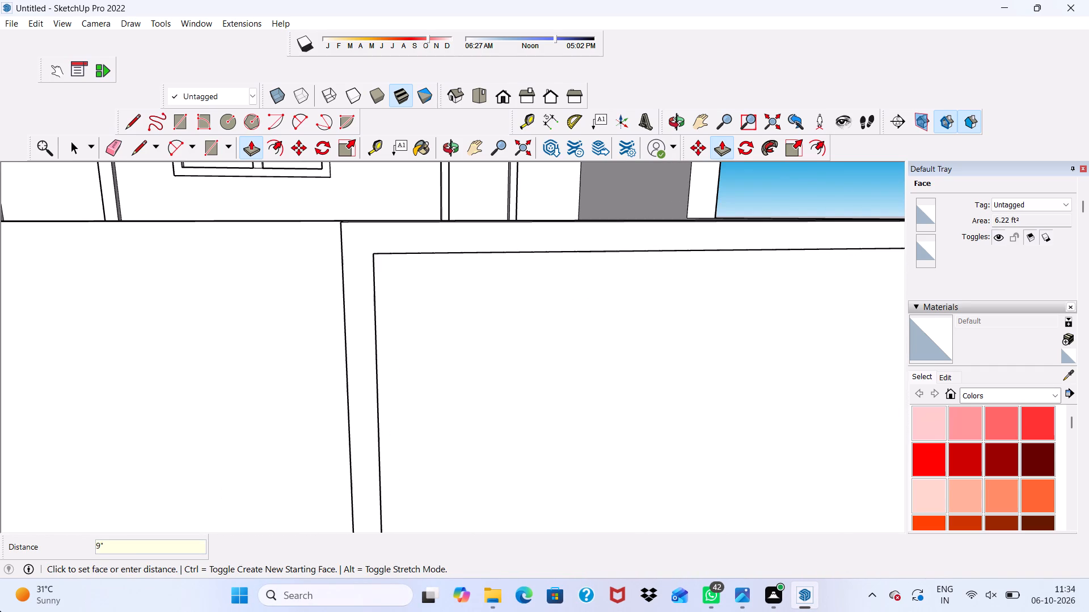
Undo the 9" extrusion of the border frame beside the end-corner pier.
scroll(0, 611, down, 1)
scroll(5, 611, up, 1)
scroll(17, 610, down, 3)
scroll(290, 476, down, 4)
scroll(304, 441, up, 1)
scroll(318, 448, down, 1)
middle_drag(313, 444, 347, 298)
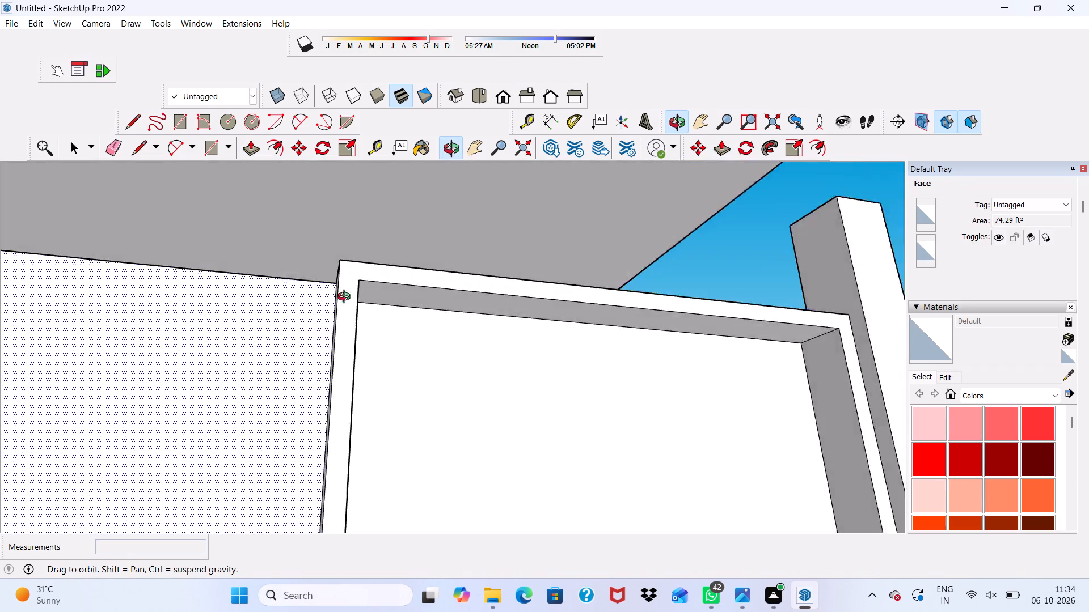
middle_drag(347, 298, 320, 390)
scroll(248, 389, down, 2)
scroll(251, 394, up, 1)
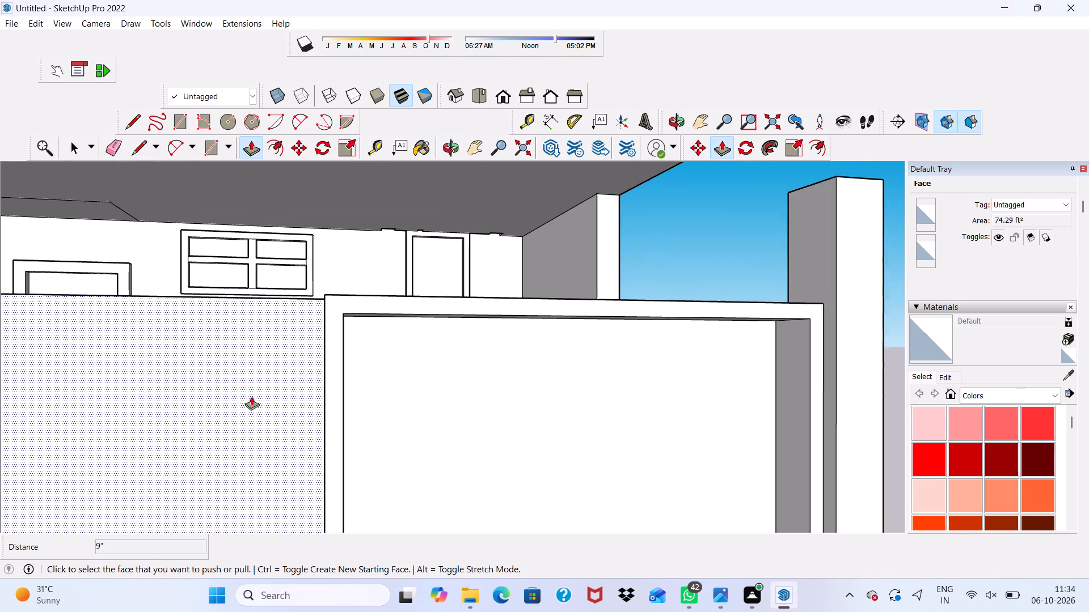
key(ctrl+z)
Extrude the 3" border frame beside the end-corner pier 6" outward from the parapet.
scroll(319, 407, up, 8)
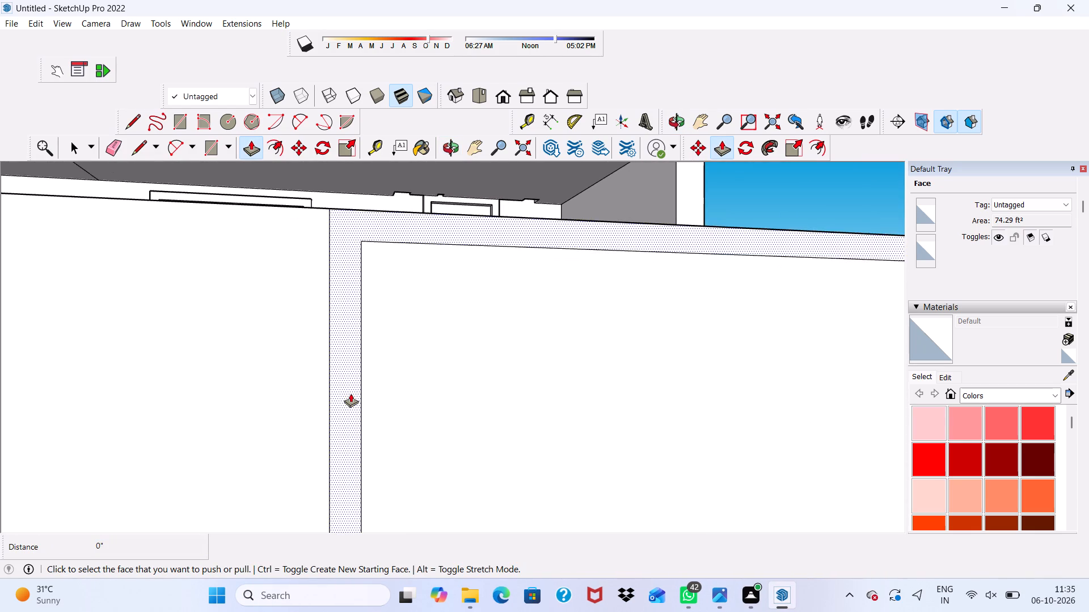
click(350, 393)
scroll(339, 355, down, 3)
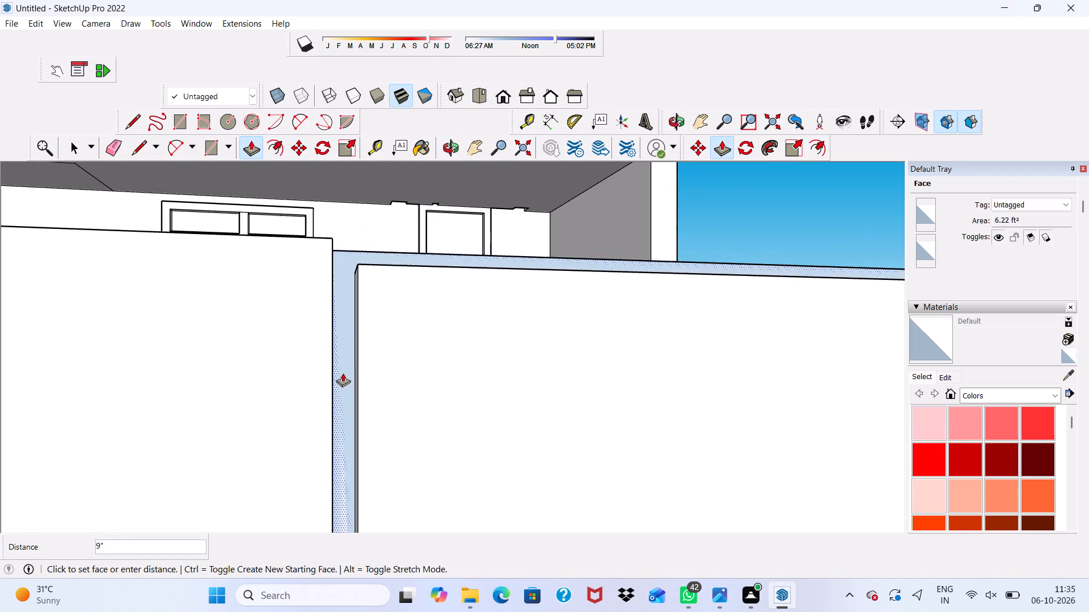
scroll(305, 365, down, 4)
scroll(311, 365, up, 1)
scroll(243, 338, down, 1)
scroll(242, 348, up, 1)
scroll(183, 363, down, 3)
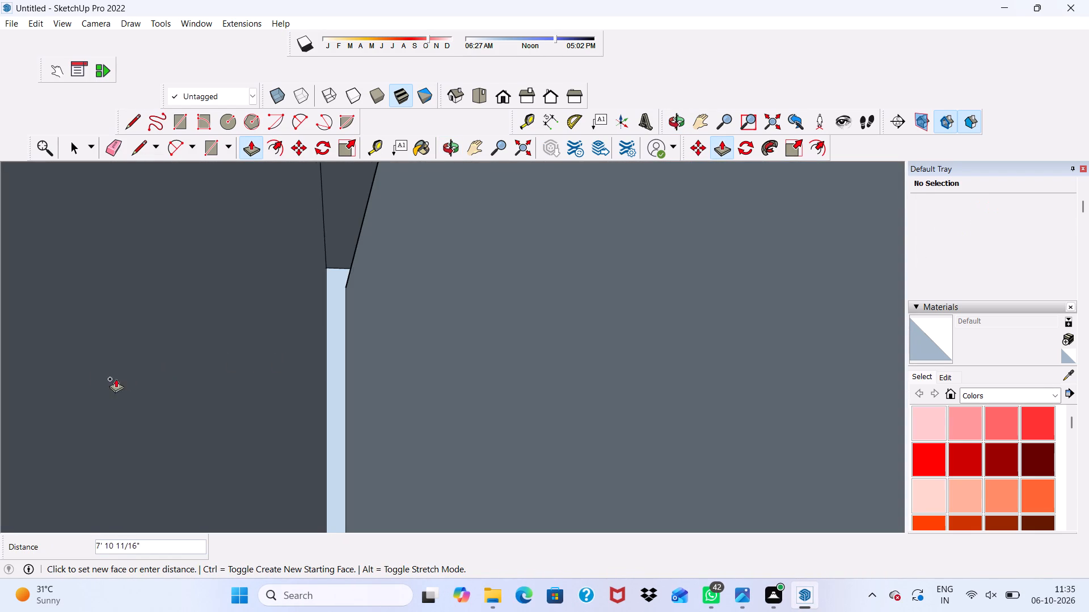
scroll(116, 379, down, 8)
scroll(113, 368, up, 1)
scroll(111, 379, down, 15)
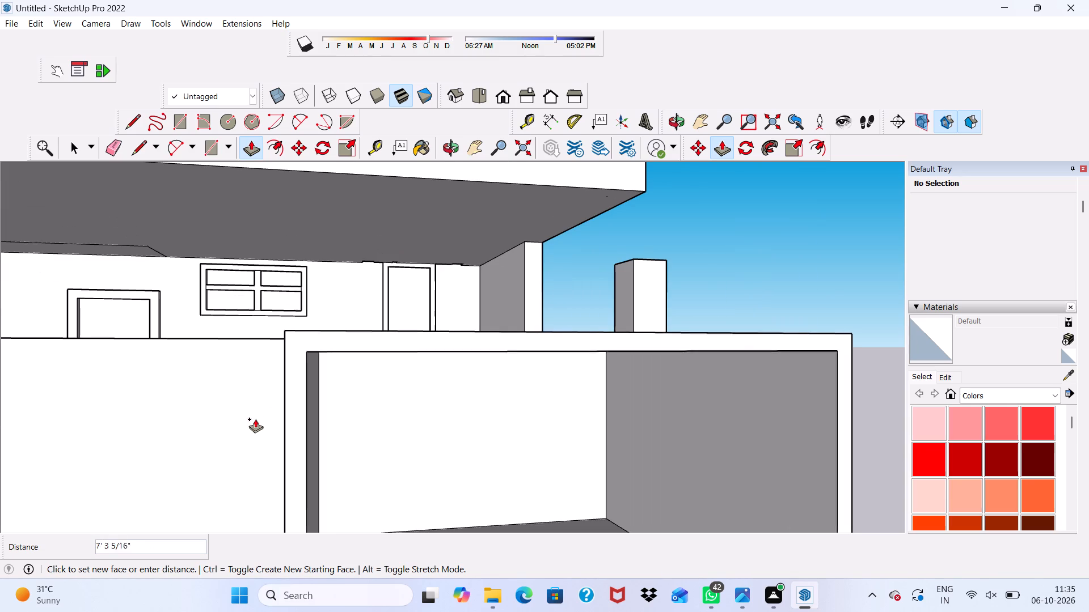
text(6")
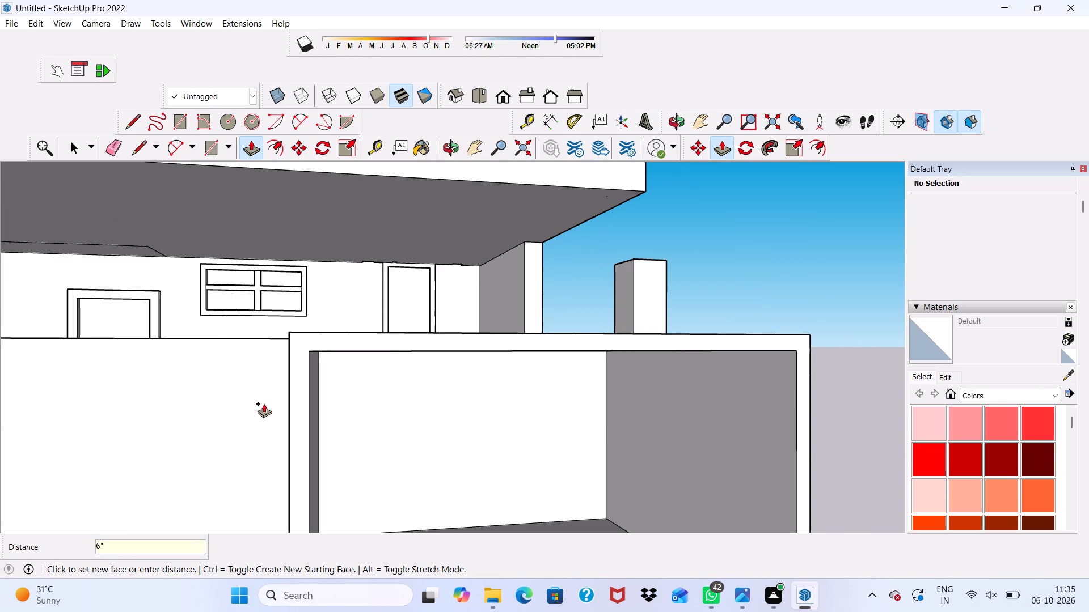
key(Return)
Examine the projecting frame from both sides, checking its depth against the end-corner pier and the parapet.
scroll(258, 407, down, 3)
scroll(336, 431, down, 1)
middle_drag(349, 447, 222, 443)
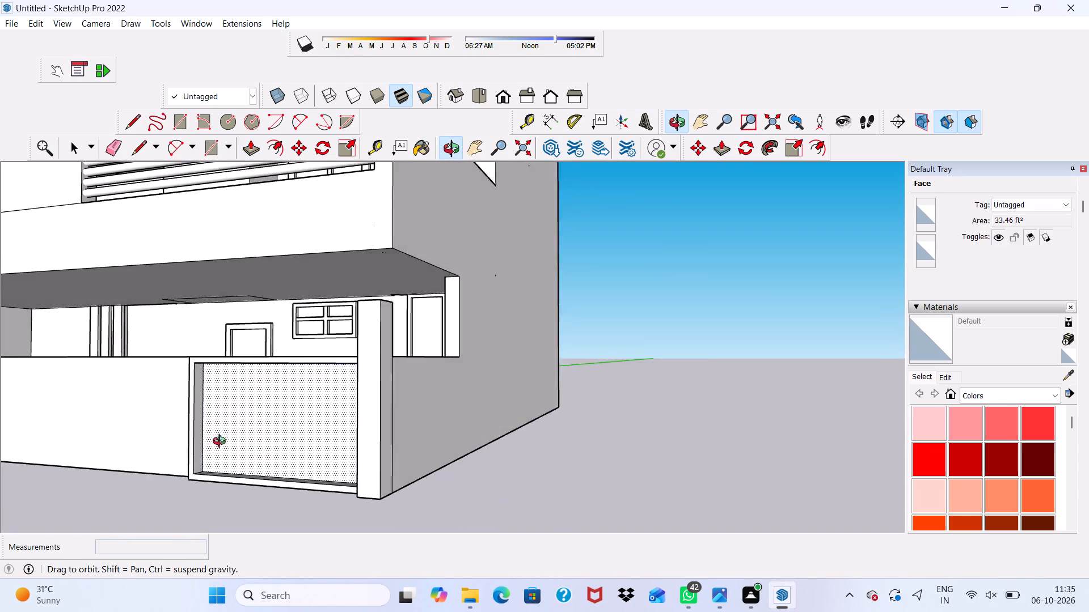
middle_drag(222, 443, 225, 418)
scroll(214, 390, up, 4)
key(space)
scroll(201, 346, up, 10)
scroll(151, 335, down, 3)
scroll(296, 303, down, 7)
middle_drag(271, 344, 434, 364)
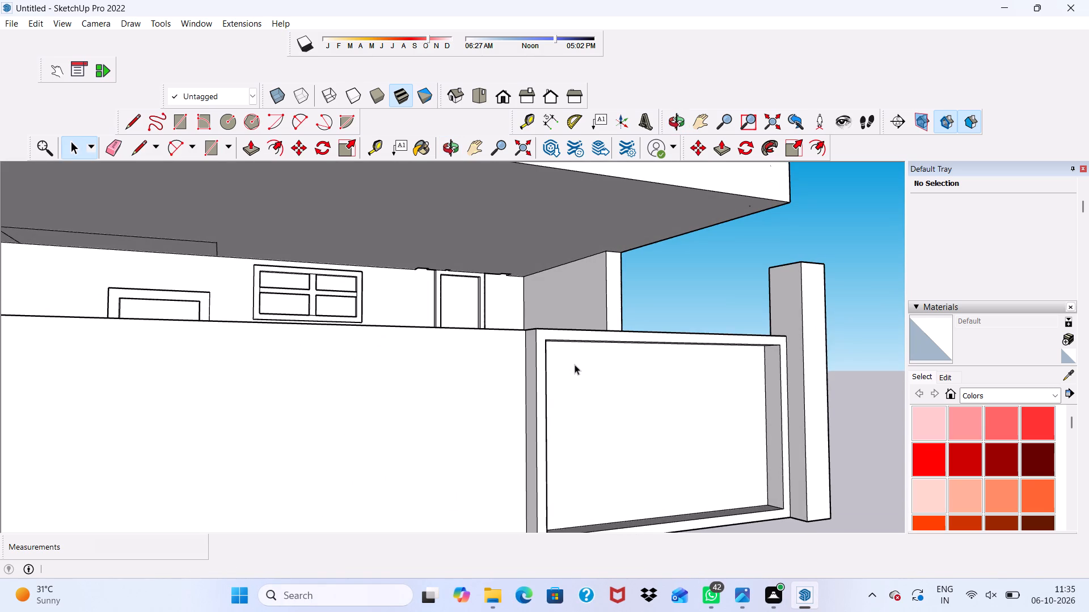
scroll(593, 358, up, 4)
scroll(472, 362, down, 6)
scroll(312, 380, down, 3)
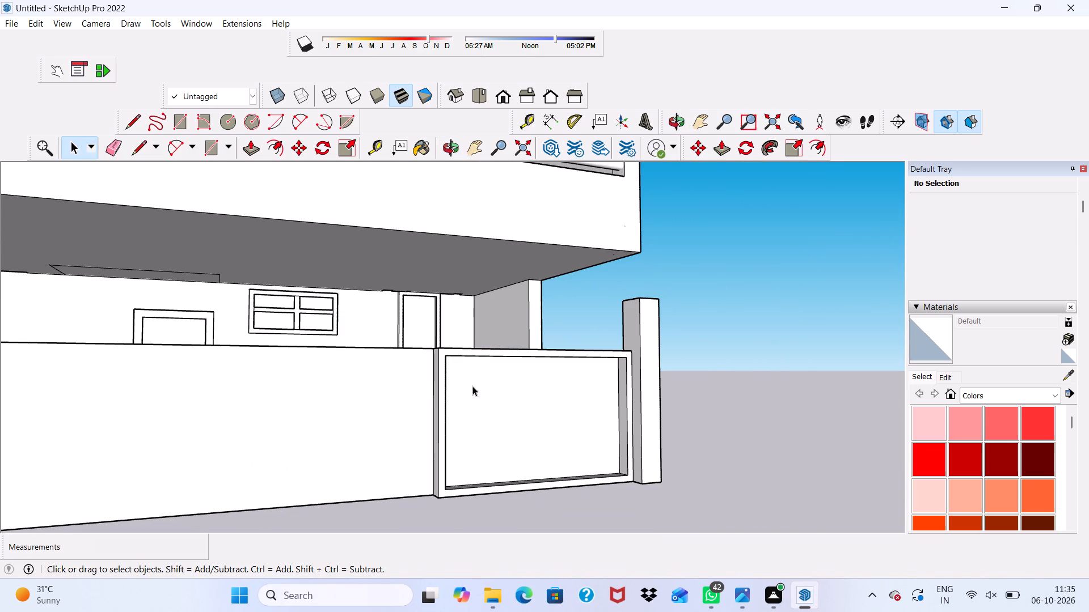
scroll(548, 407, up, 4)
scroll(459, 384, up, 4)
middle_drag(438, 373, 284, 387)
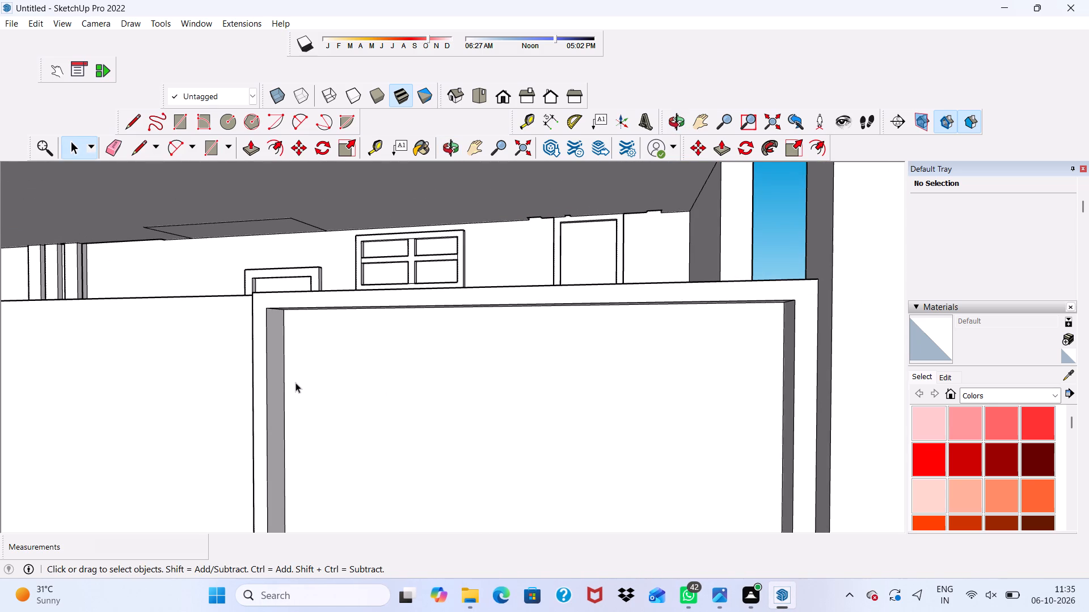
Push the parapet panel face enclosed by the projecting border frame inward.
scroll(430, 418, up, 1)
click(434, 416)
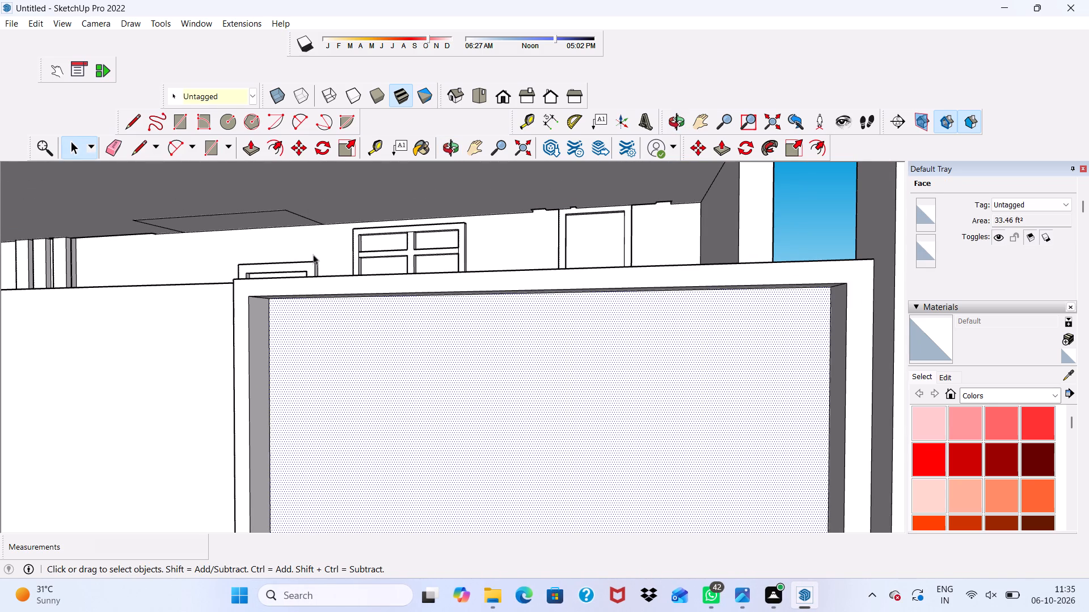
click(302, 151)
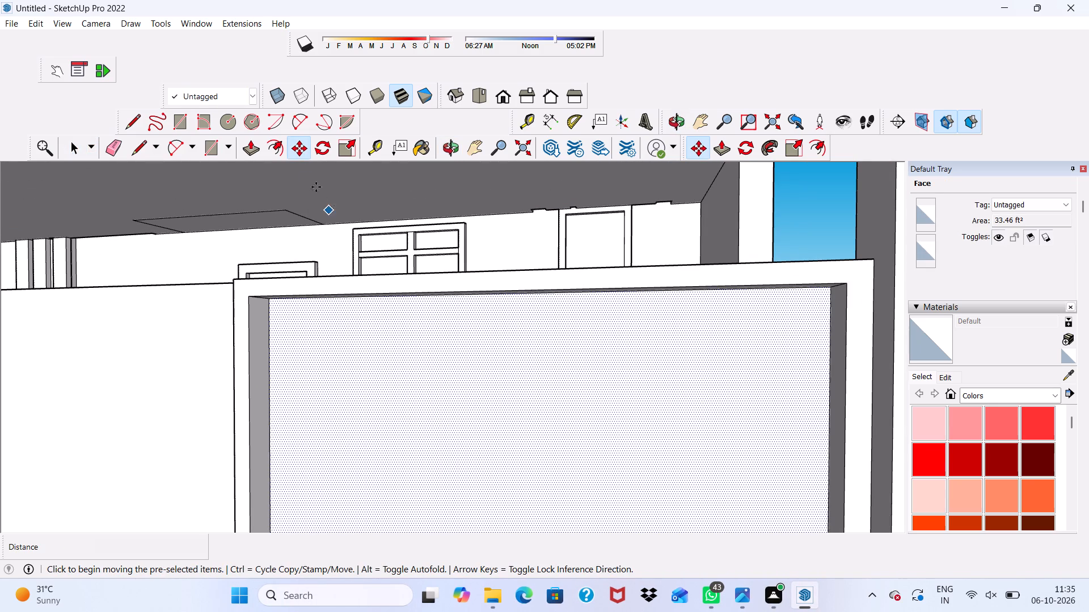
click(248, 144)
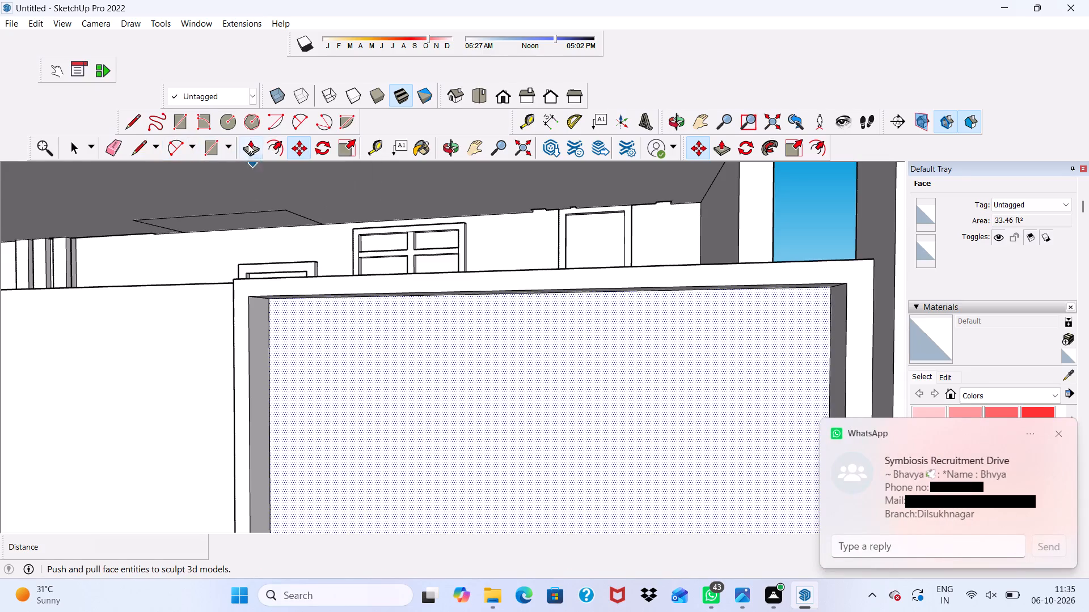
click(503, 373)
middle_drag(465, 258, 535, 389)
scroll(324, 146, up, 11)
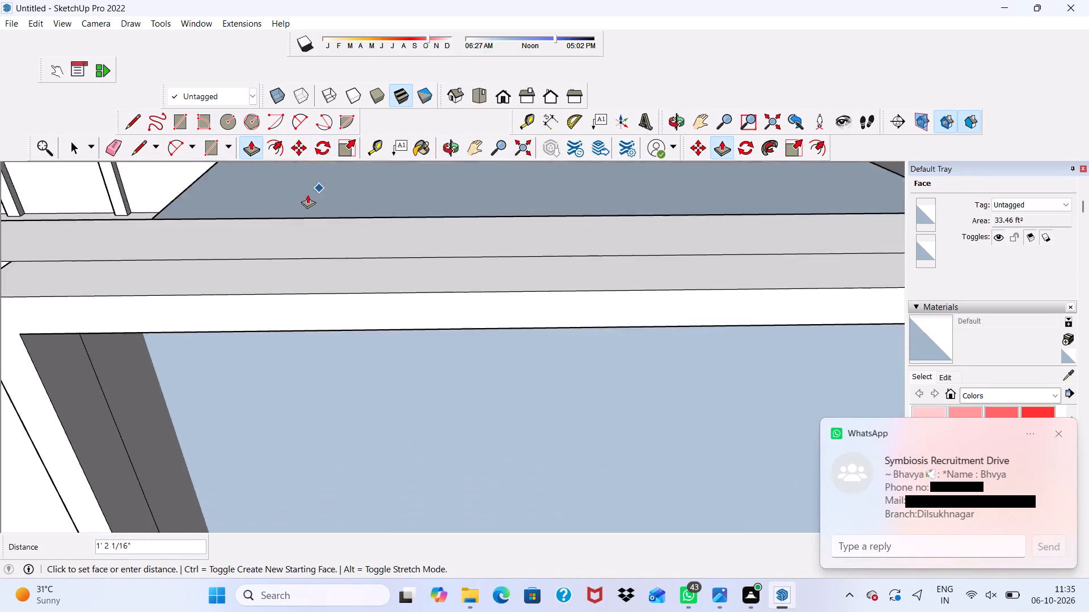